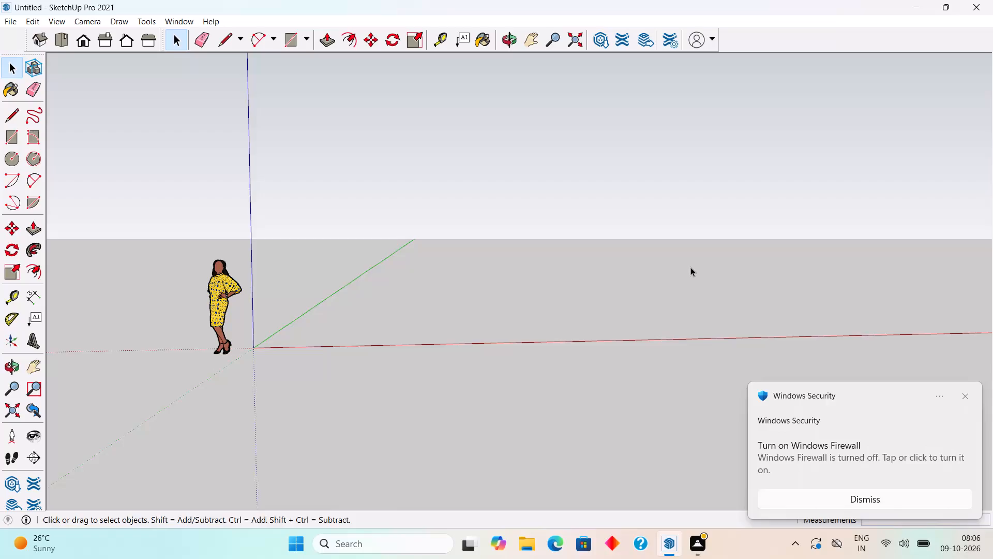
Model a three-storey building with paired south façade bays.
Draw a 40' by 20' rectangle on the ground plane between the red and green axes.
middle_click_drag(690, 276, 703, 451)
scroll(703, 451, "down", 4)
scroll(655, 302, "down", 13)
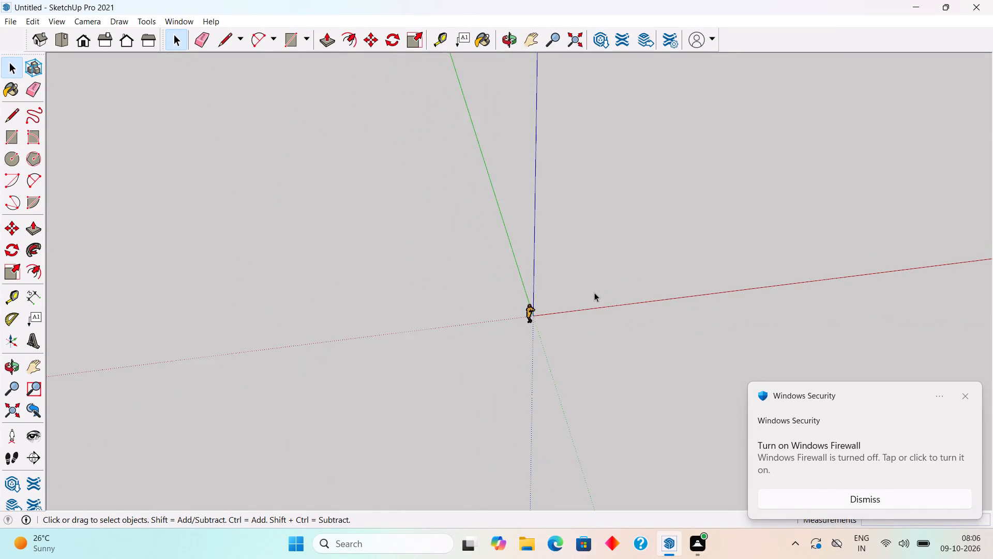
middle_click_drag(593, 292, 373, 293, "shift")
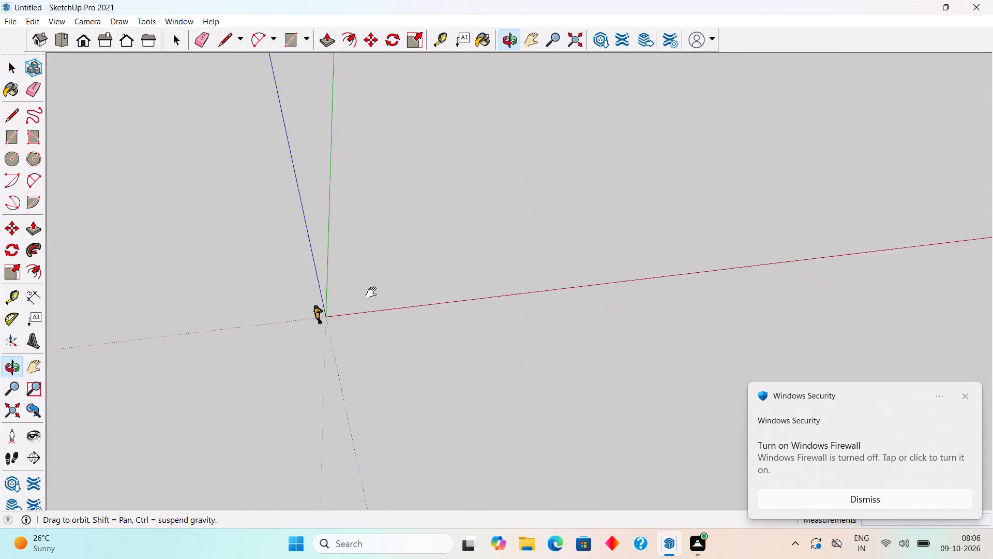
middle_click_drag(373, 293, 140, 463, "shift")
middle_click_drag(466, 268, 489, 315)
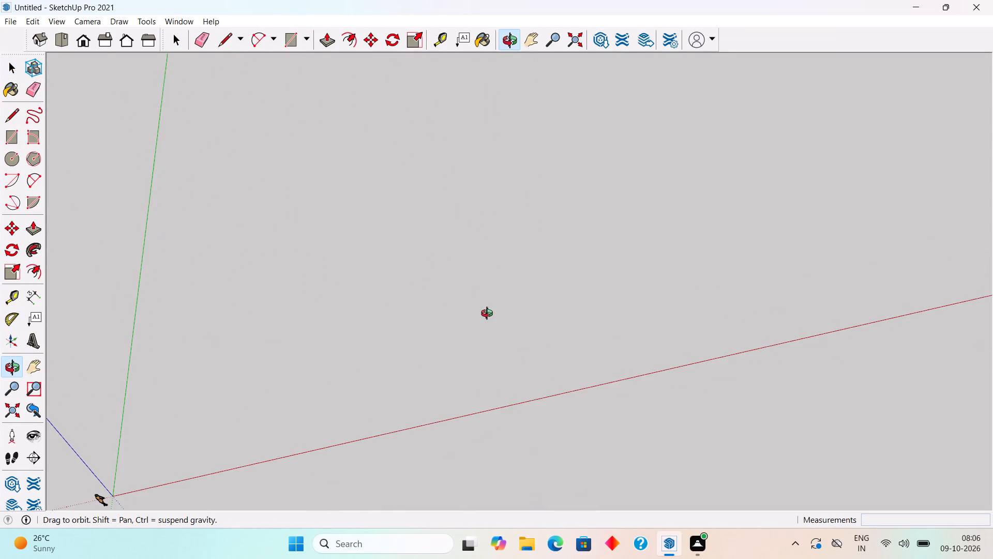
middle_click_drag(489, 315, 489, 316)
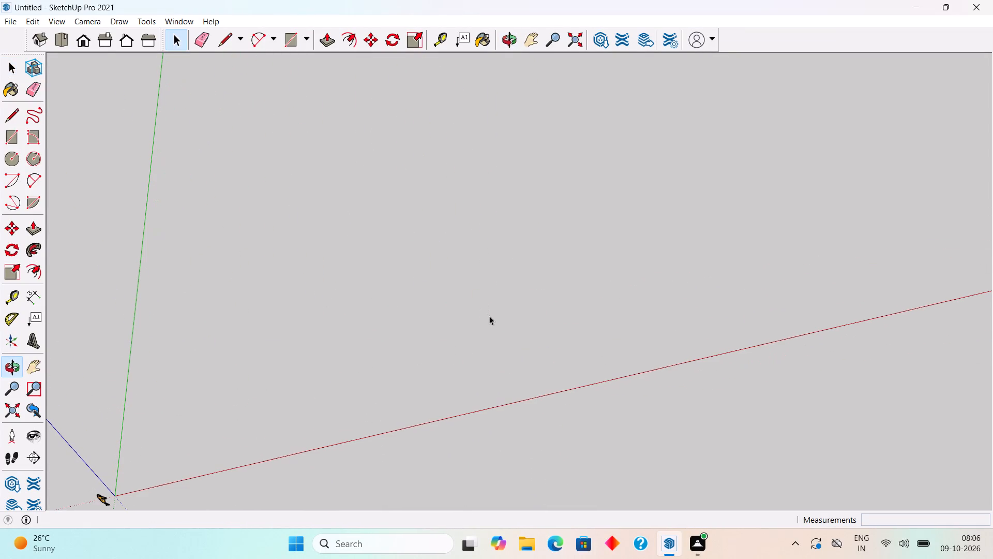
key("r")
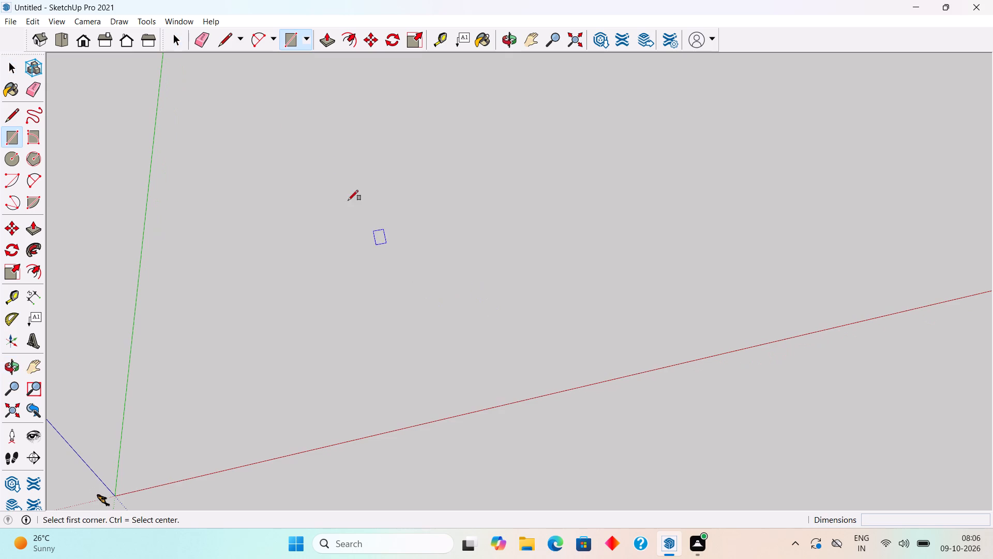
left_click(232, 227)
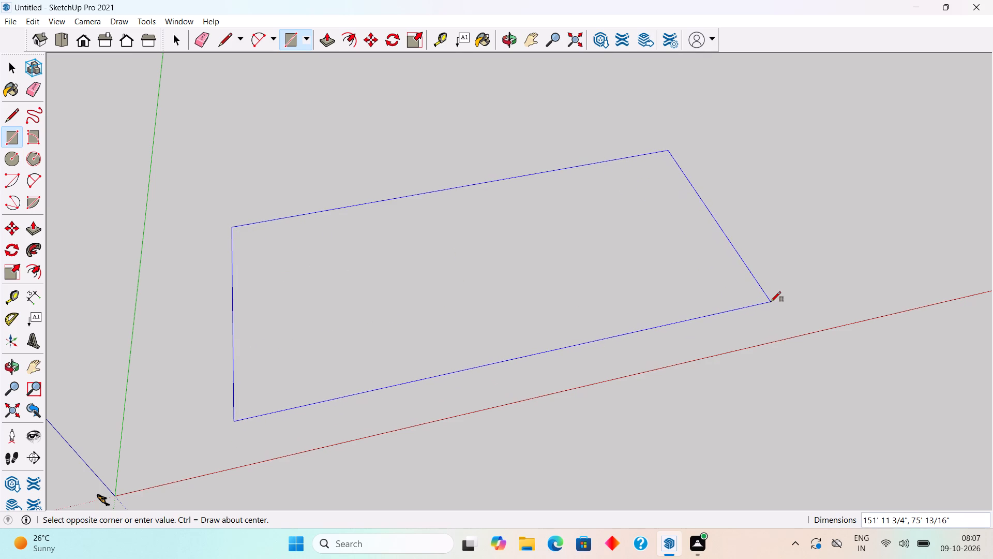
type("40")
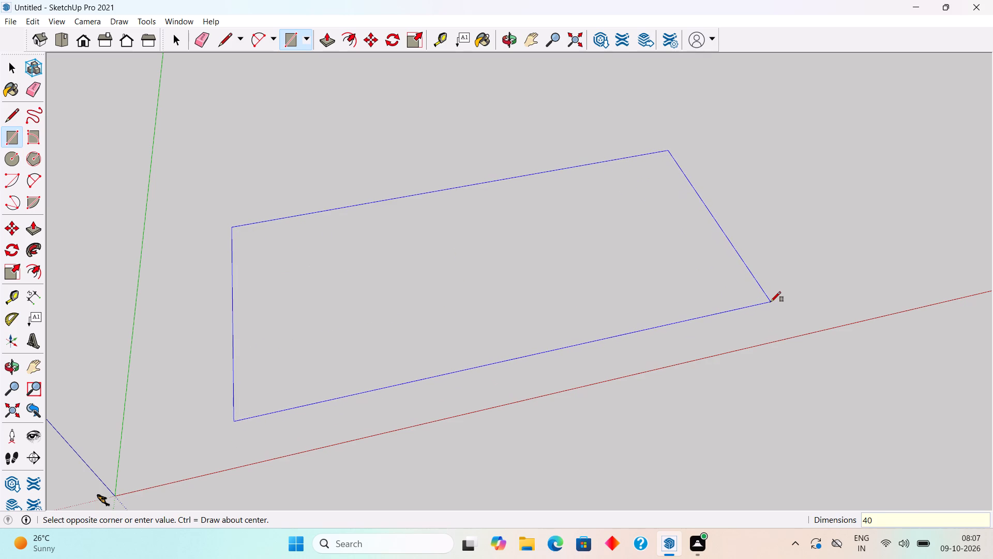
type("',")
type("20'")
key("Return")
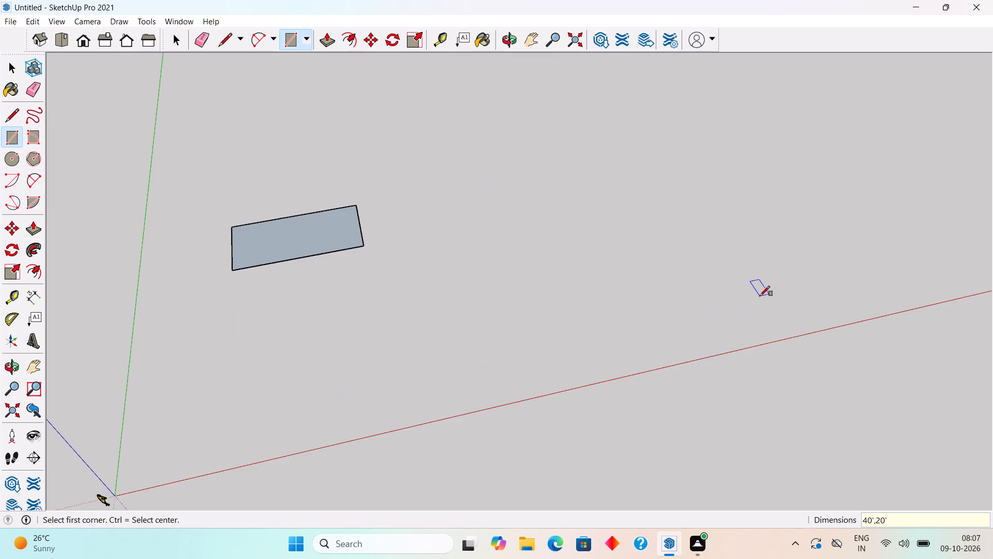
key("space")
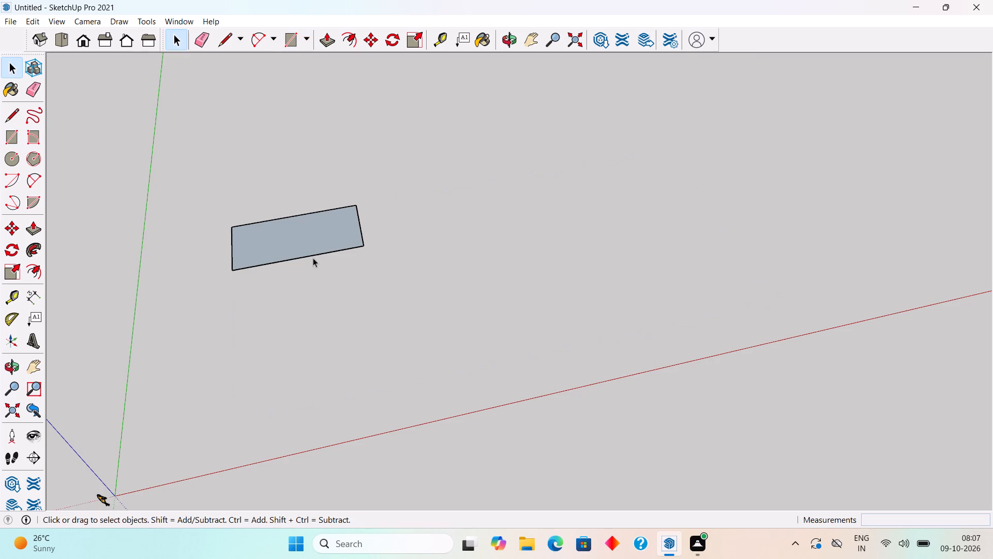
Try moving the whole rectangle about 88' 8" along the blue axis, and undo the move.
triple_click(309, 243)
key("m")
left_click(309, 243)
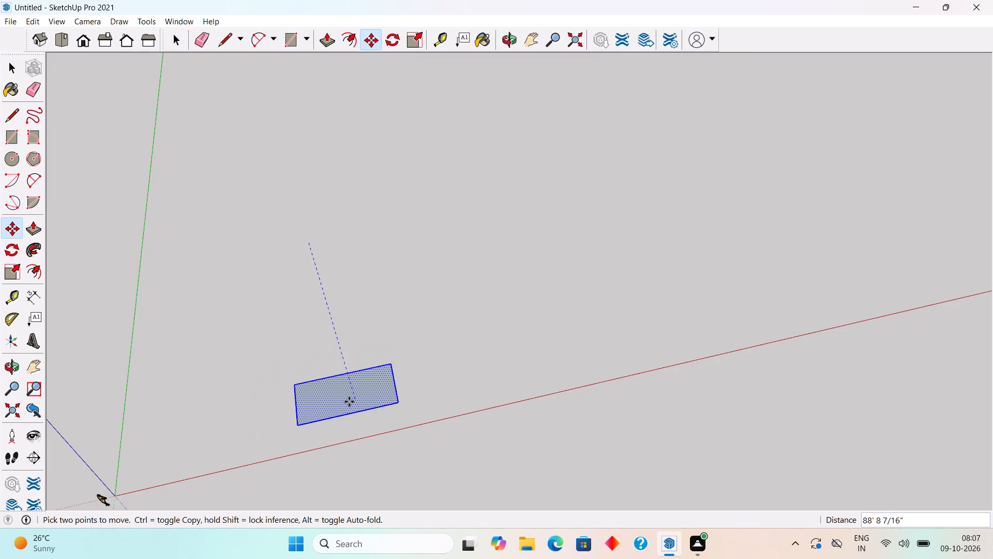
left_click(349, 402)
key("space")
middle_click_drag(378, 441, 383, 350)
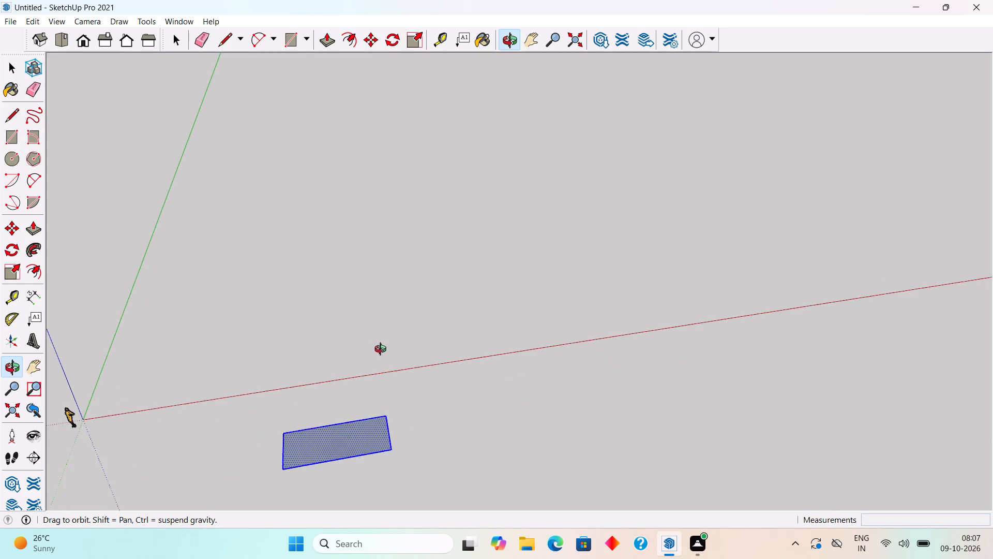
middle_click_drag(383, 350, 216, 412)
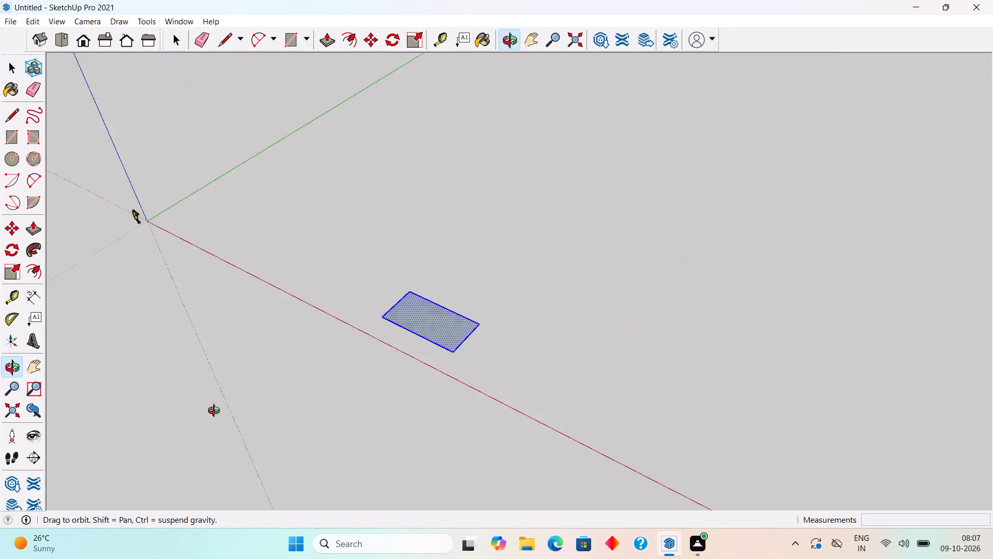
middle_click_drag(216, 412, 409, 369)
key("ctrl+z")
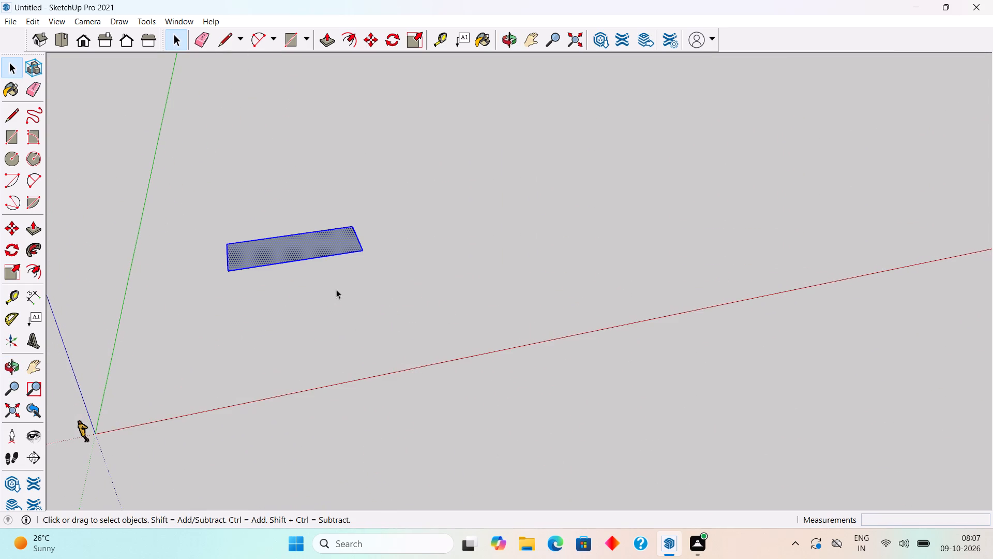
Move the whole rectangle about 60' 6" along the green axis, closer to the red axis.
middle_click_drag(345, 284, 326, 240)
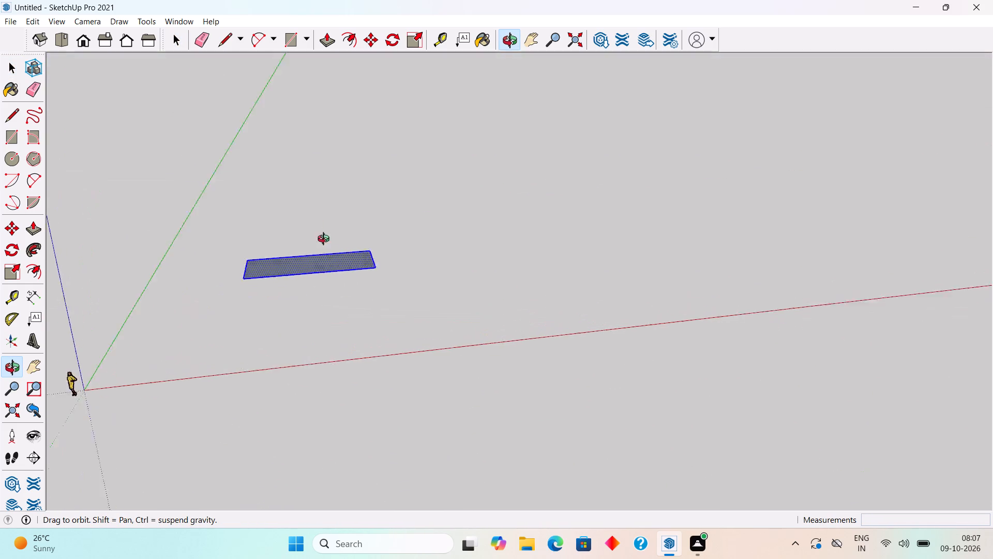
middle_click_drag(326, 240, 656, 143)
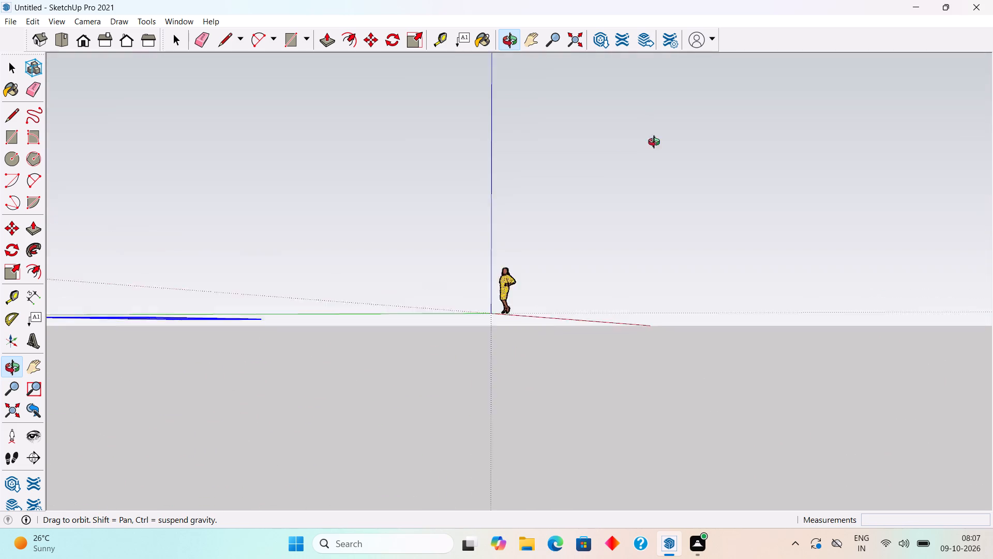
middle_click_drag(656, 143, 282, 279)
scroll(281, 279, "down", 3)
left_click(359, 240)
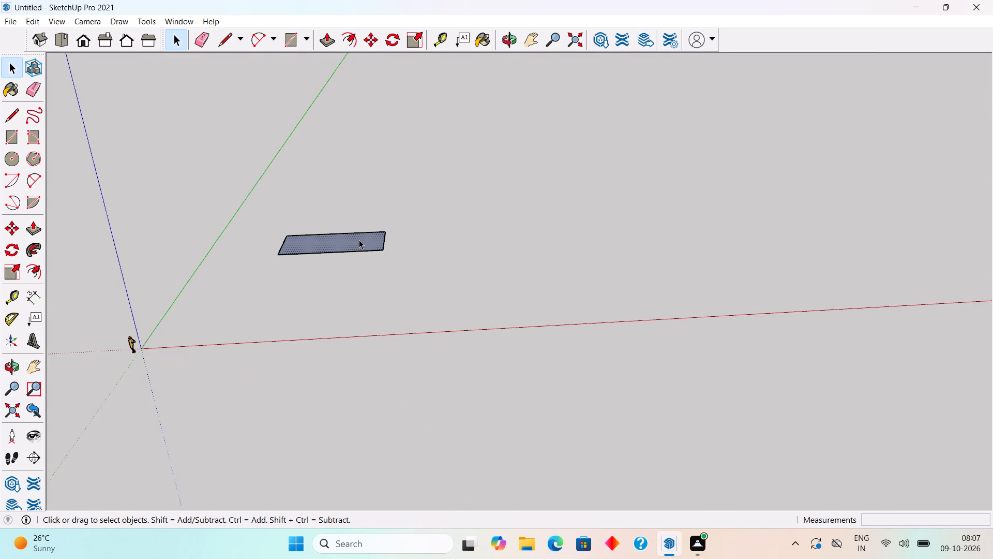
triple_click(359, 240)
key("m")
left_click(359, 240)
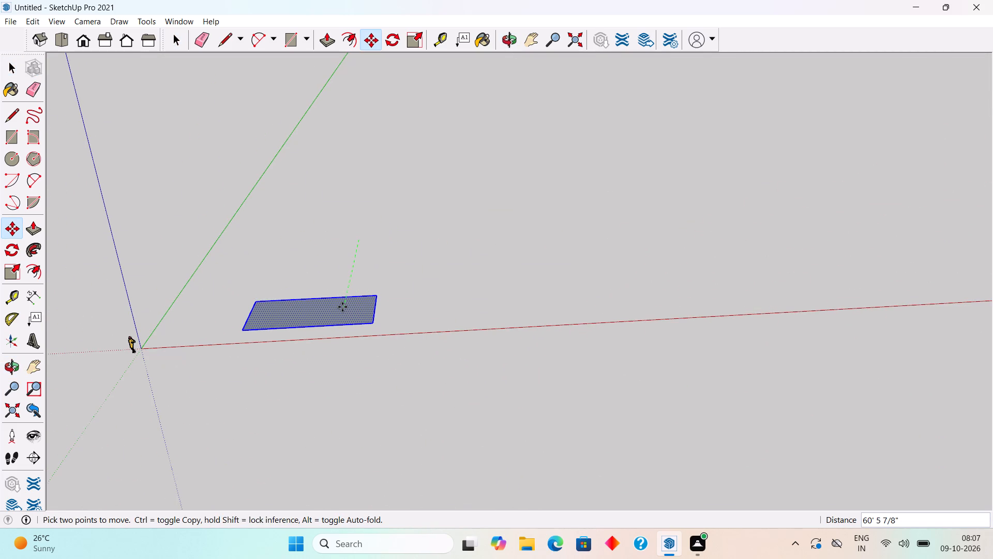
left_click(342, 307)
key("space")
Move the rectangle about 24' 2" along the red axis, closer to the green axis, and deselect it.
middle_click_drag(349, 376, 440, 332)
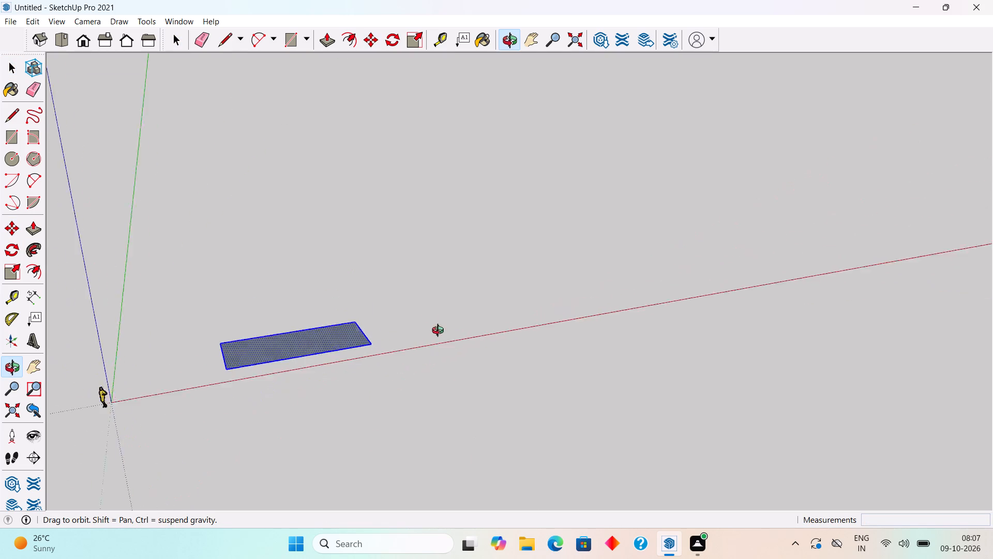
middle_click_drag(440, 332, 370, 391)
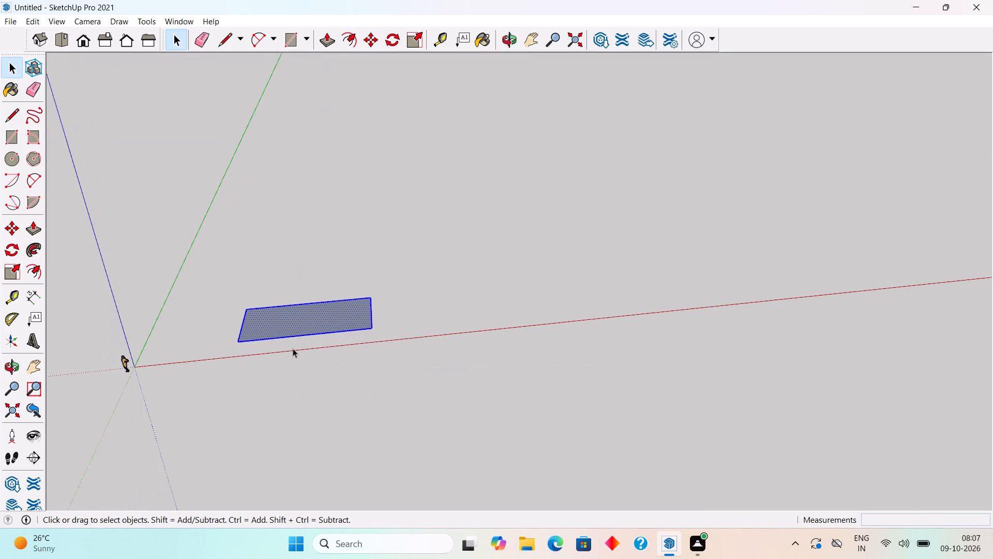
scroll(293, 347, "up", 10)
middle_click_drag(328, 251, 355, 401)
scroll(355, 395, "up", 2)
scroll(315, 384, "up", 2)
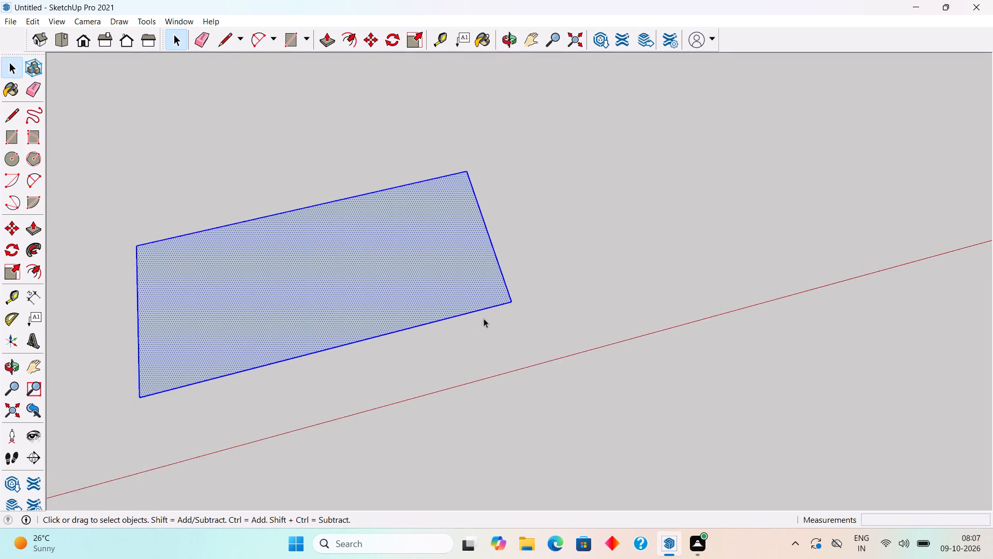
middle_click_drag(484, 318, 352, 364)
scroll(352, 364, "down", 7)
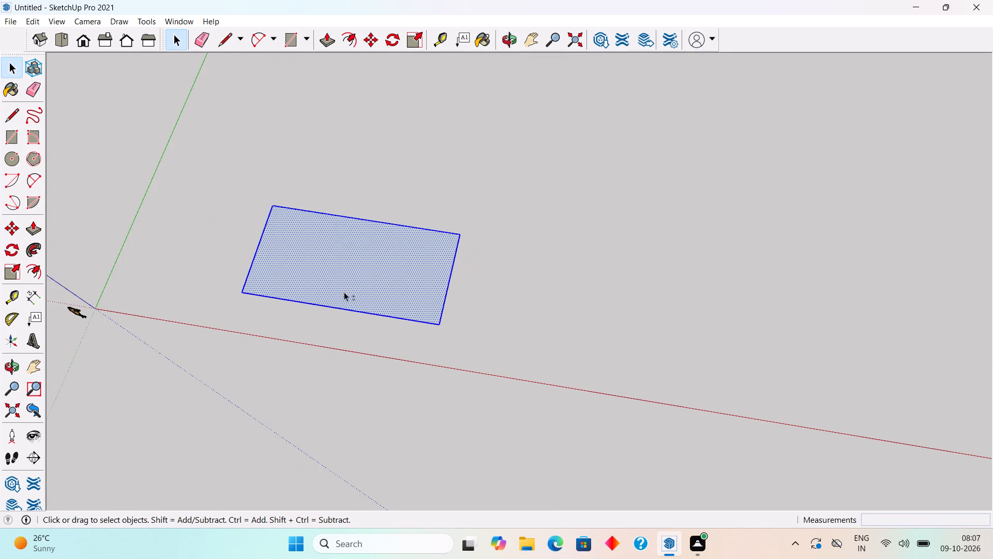
middle_click_drag(343, 292, 560, 309, "shift")
middle_click_drag(665, 405, 793, 384)
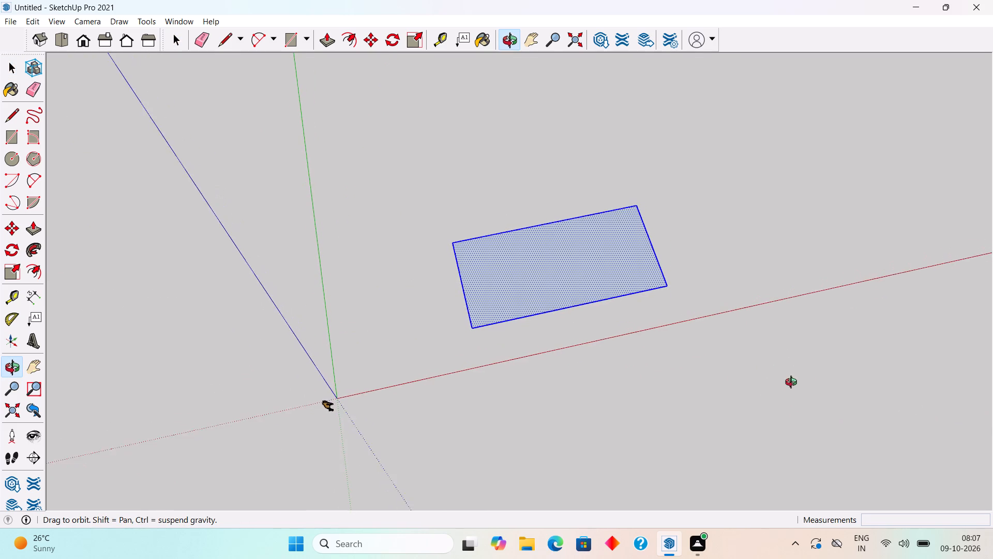
middle_click_drag(793, 384, 784, 393)
scroll(549, 222, "up", 6)
middle_click_drag(617, 454, 519, 319)
scroll(492, 334, "down", 3)
left_click(480, 330)
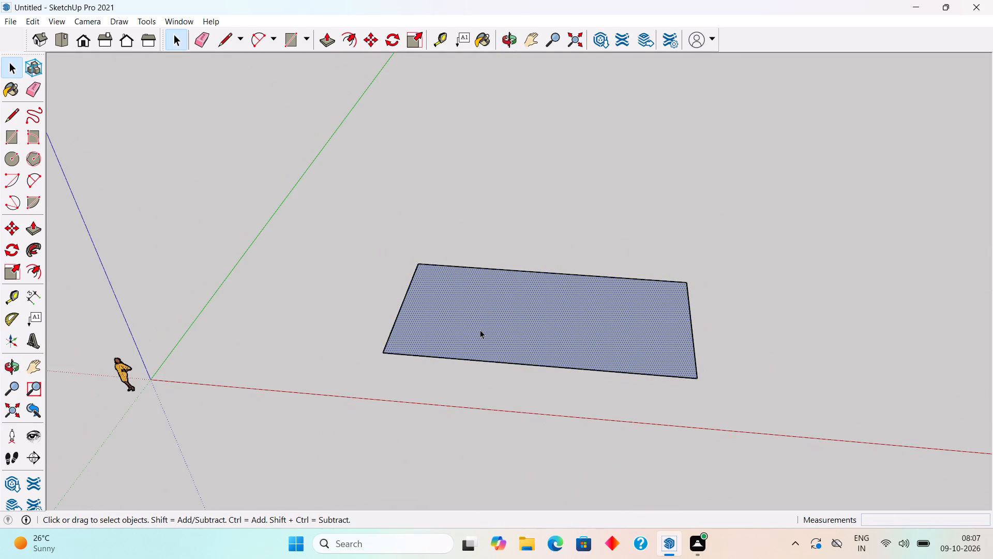
key("m")
left_click(480, 330)
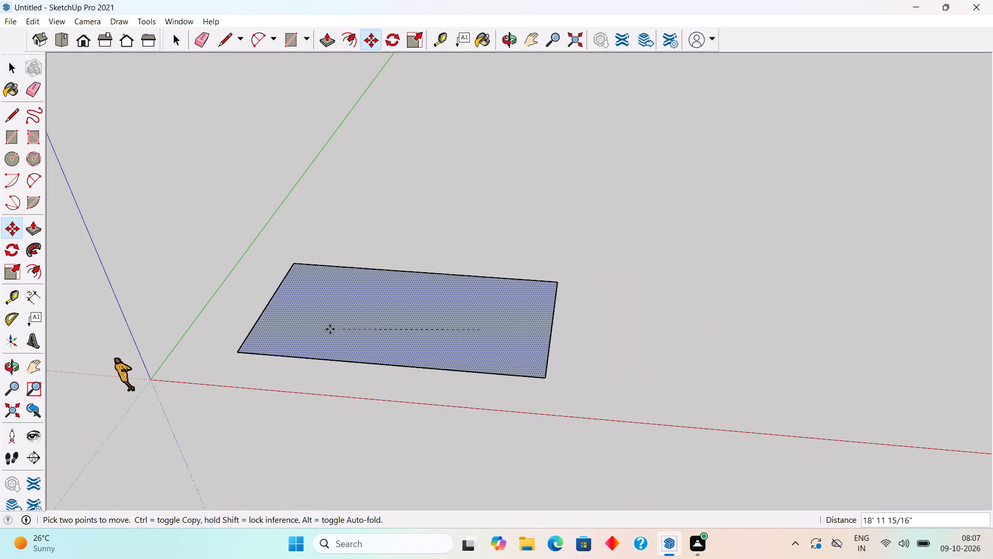
left_click(306, 318)
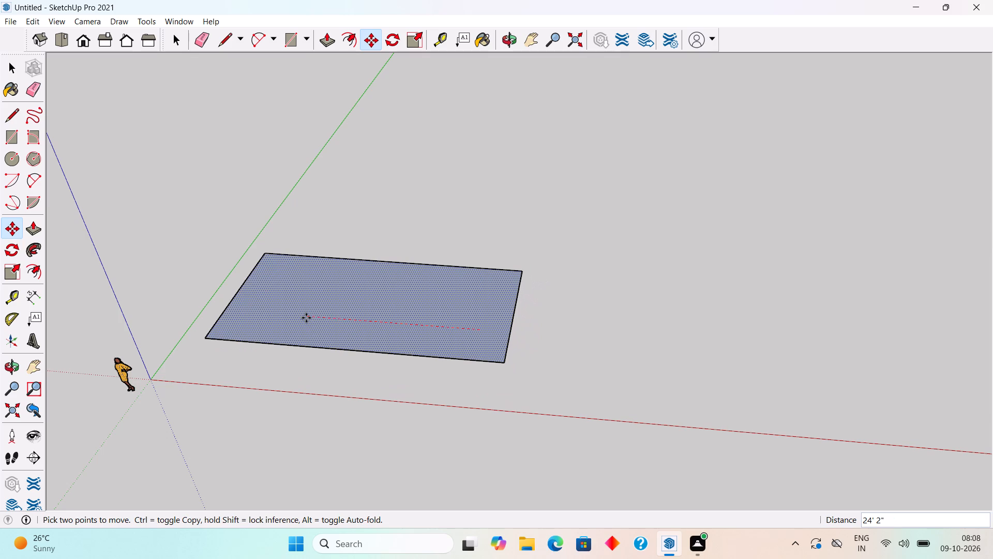
key("space")
left_click(140, 296)
Extrude the rectangular face upward with Push/Pull to form a solid slab.
middle_click_drag(433, 484, 560, 313)
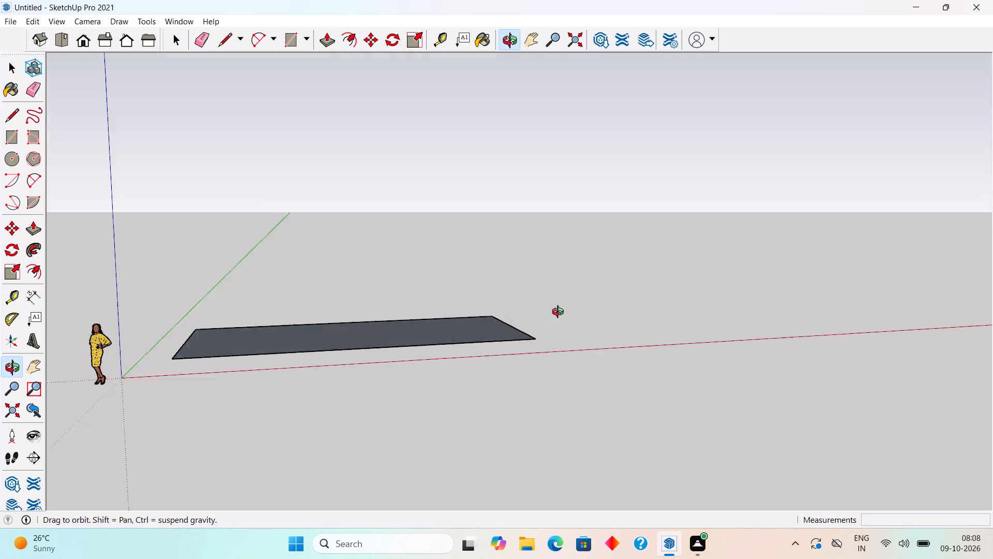
middle_click_drag(560, 313, 526, 459)
scroll(426, 371, "up", 3)
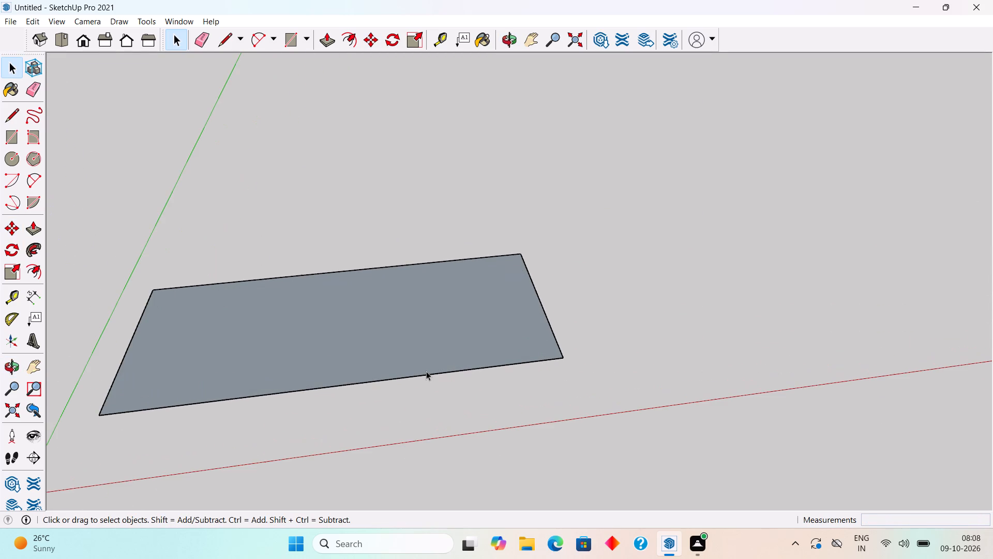
key("p")
left_click(438, 361)
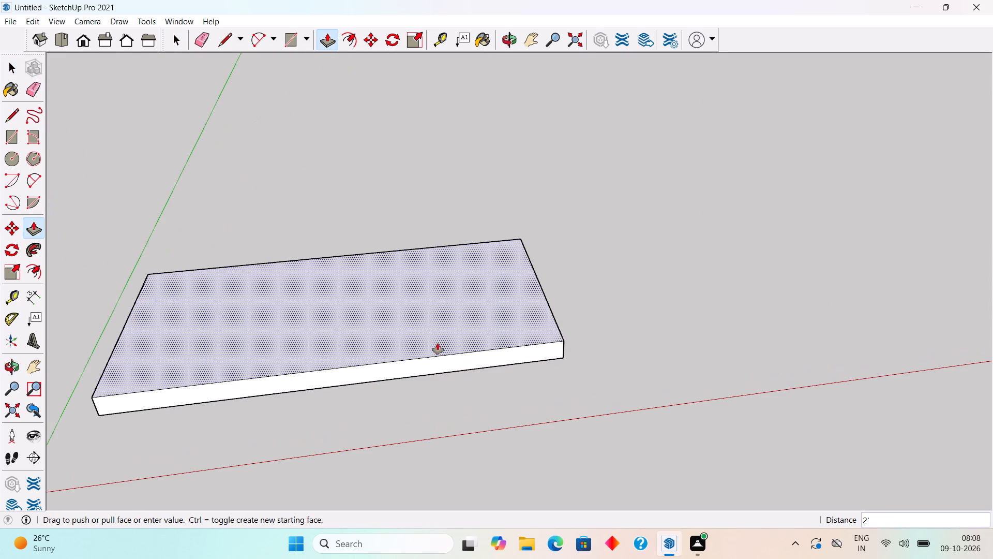
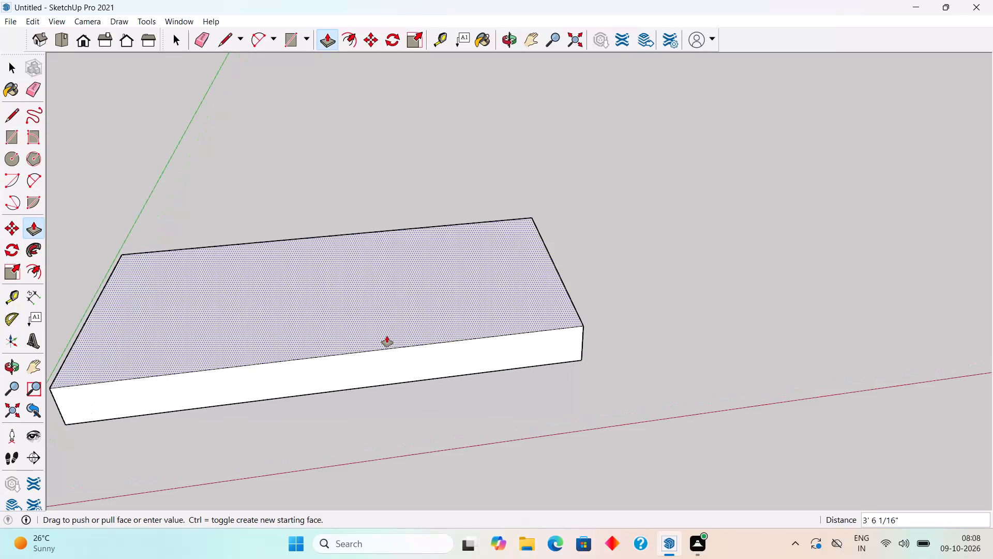
Set the slab's extrusion height to 1'.
scroll(387, 336, "down", 4)
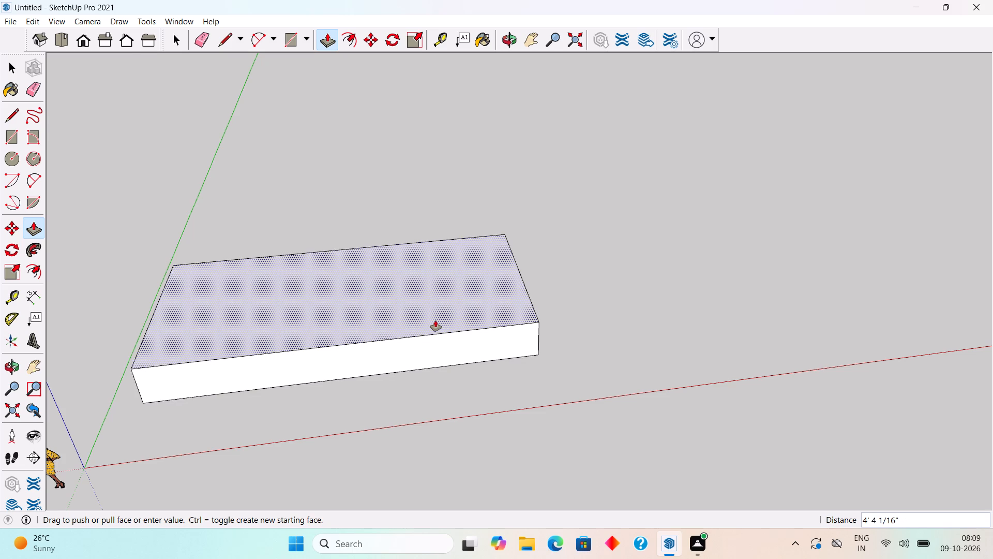
type("1'")
key("Return")
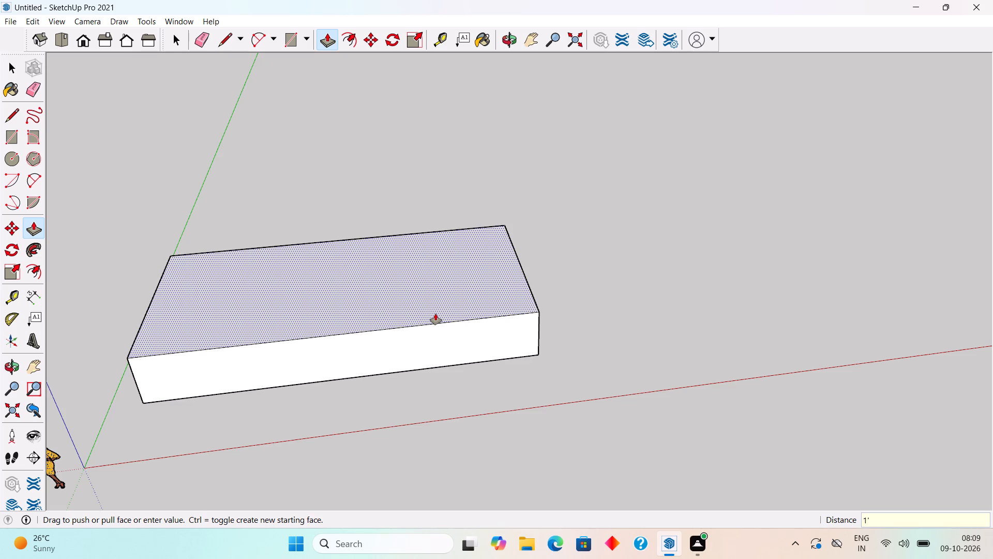
Select all faces and edges of the slab, make them a group, and deselect it.
key("space")
triple_click(470, 340)
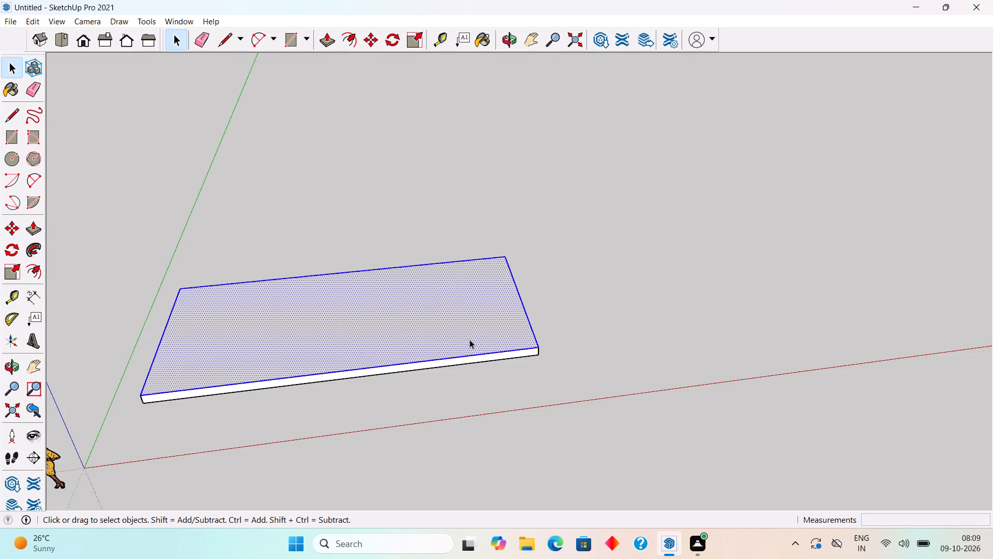
right_click(470, 340)
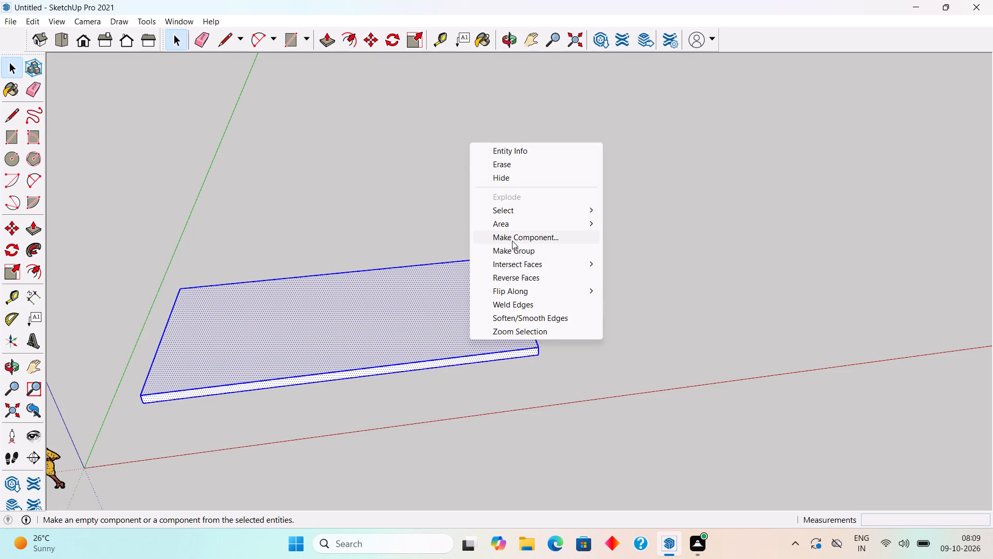
left_click(515, 247)
middle_click_drag(248, 377, 260, 321)
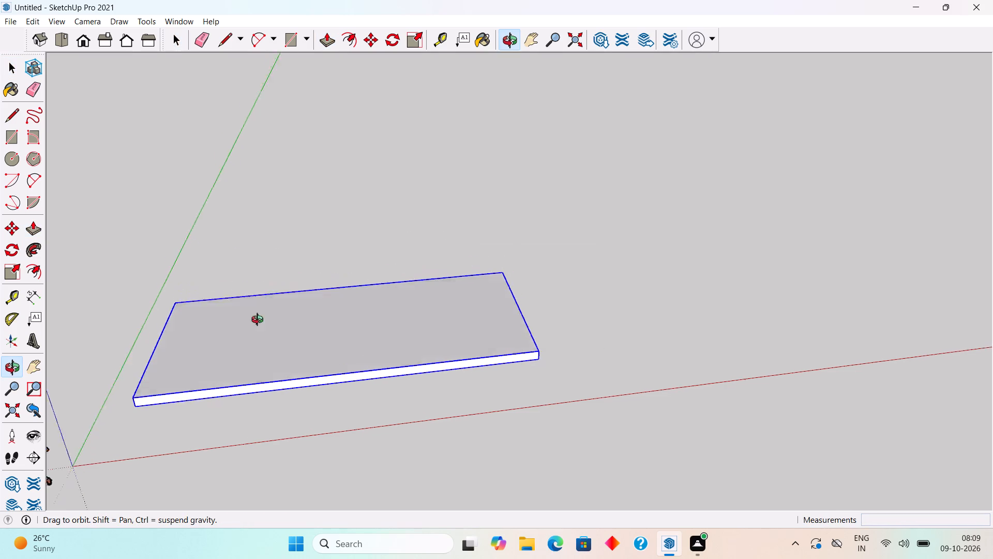
middle_click_drag(260, 321, 352, 369)
scroll(348, 370, "down", 5)
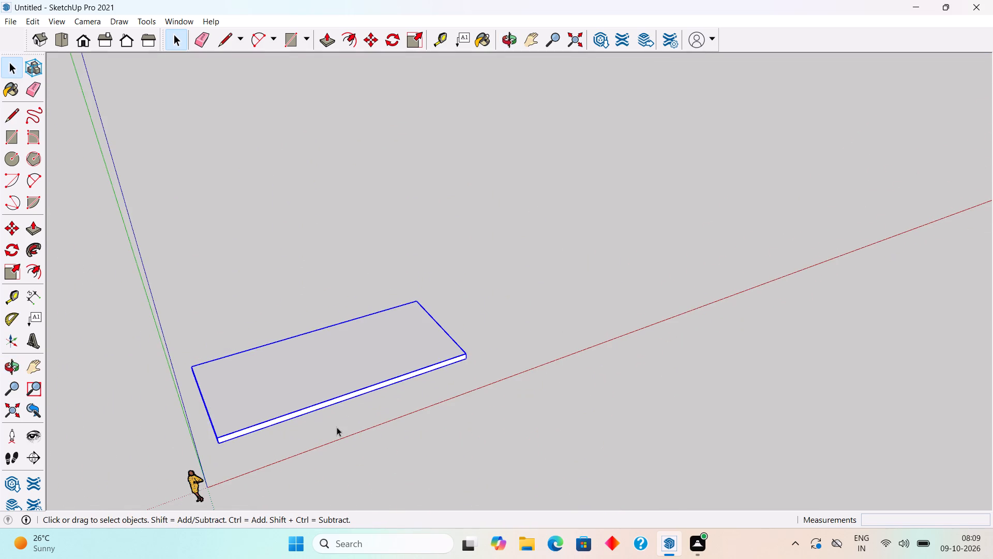
left_click(337, 428)
Examine the grouped slab and its placement relative to the axes from several angles.
middle_click_drag(300, 394, 224, 380)
scroll(223, 379, "up", 10)
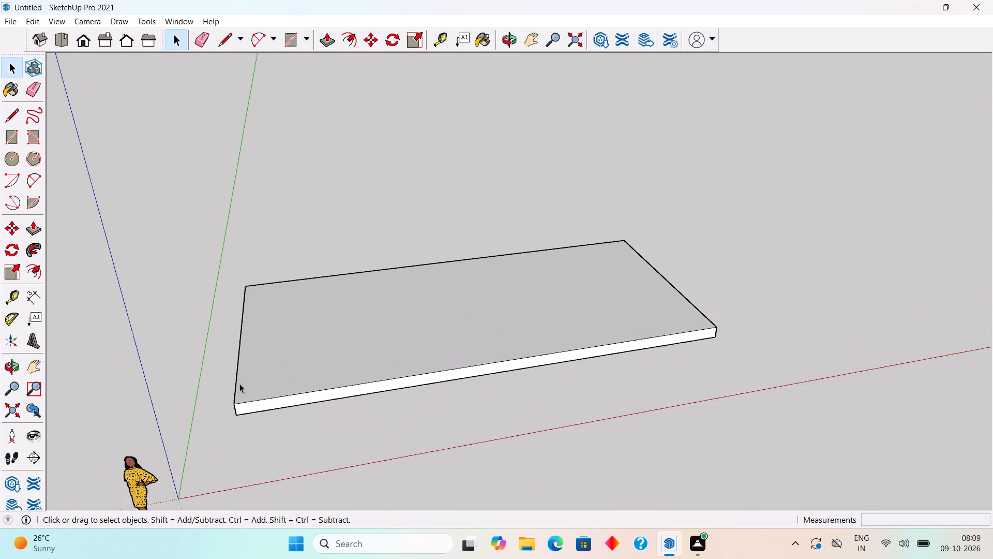
middle_click_drag(200, 343, 486, 365)
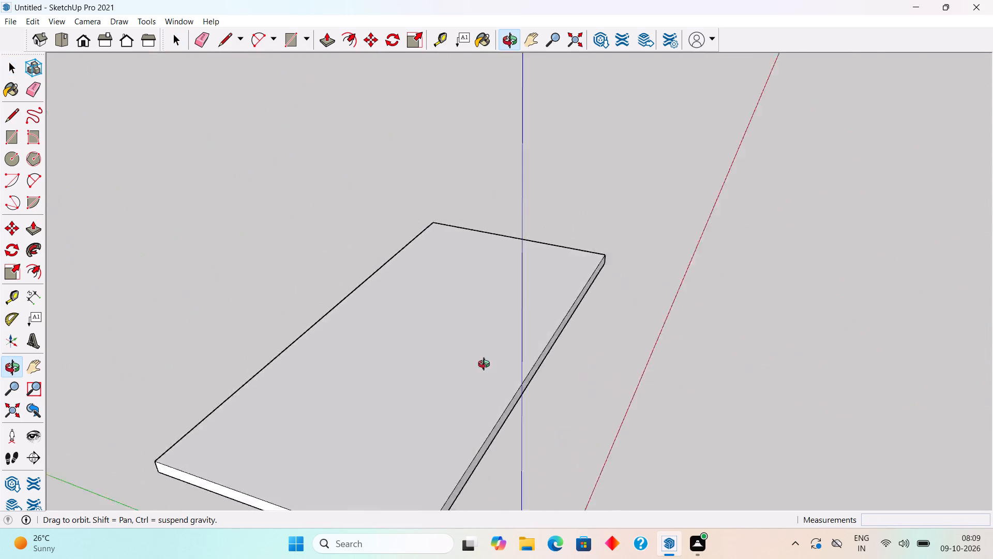
middle_click_drag(486, 365, 205, 422)
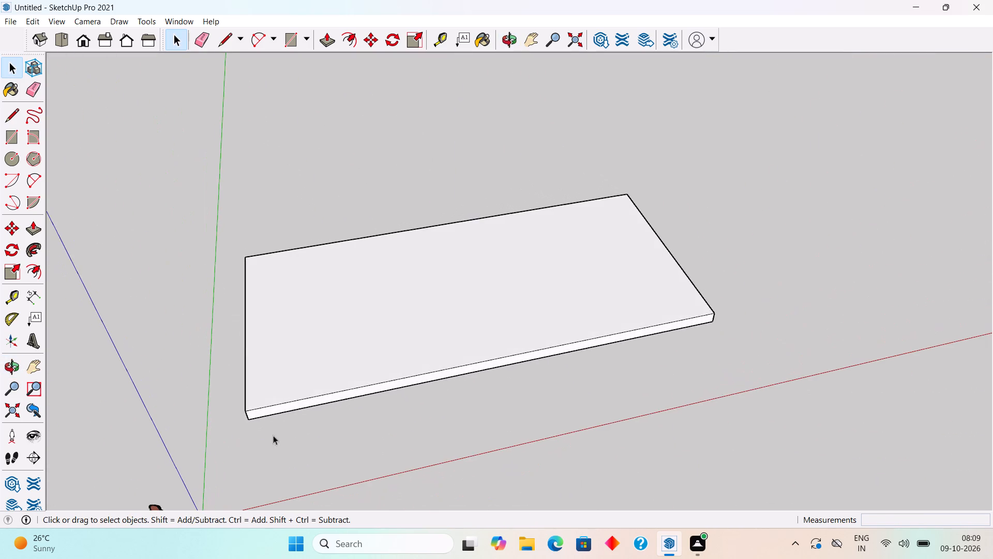
scroll(320, 469, "down", 1)
middle_click_drag(311, 455, 257, 391)
scroll(257, 391, "up", 3)
middle_click_drag(458, 425, 417, 407)
scroll(417, 407, "up", 2)
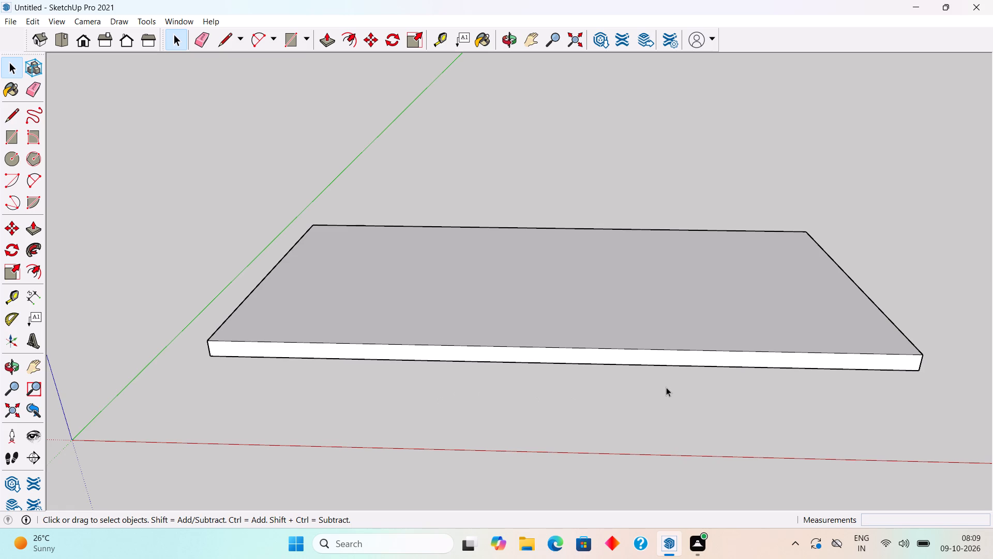
scroll(541, 299, "down", 3)
middle_click_drag(501, 279, 534, 389)
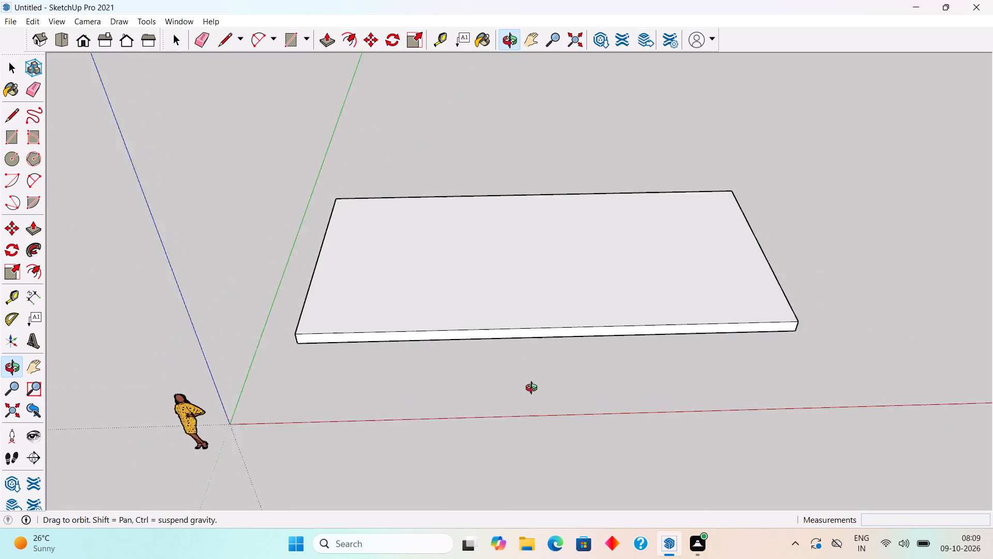
middle_click_drag(534, 389, 538, 410)
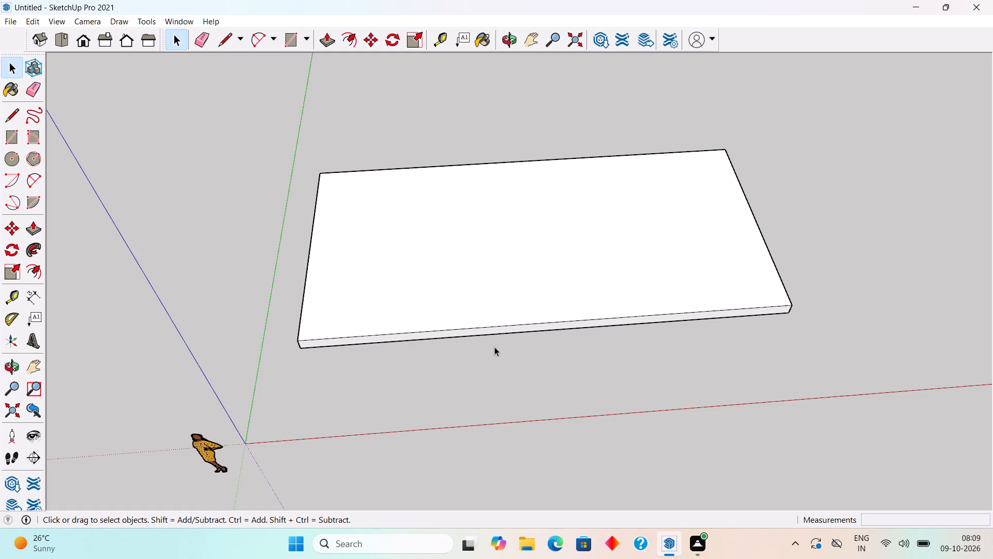
scroll(494, 347, "down", 1)
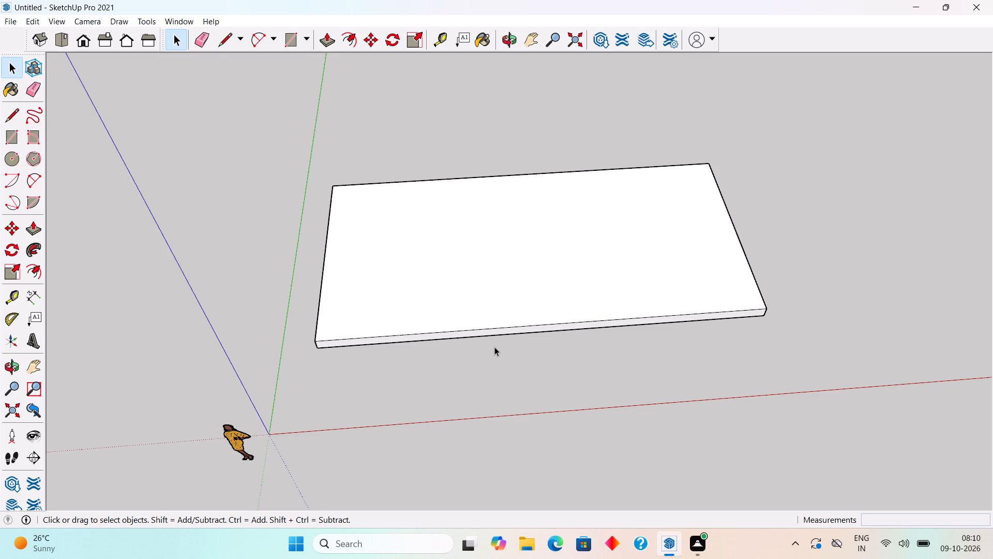
Place a Tape Measure guide across the slab, parallel to its short edges, through the midpoint of the long edge facing the red axis.
key("t")
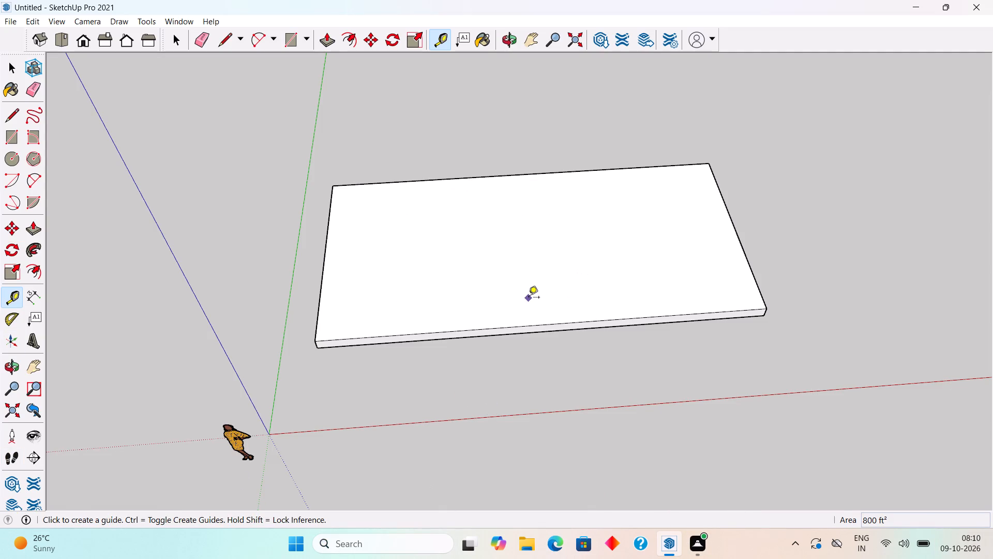
key("t")
left_click(318, 319)
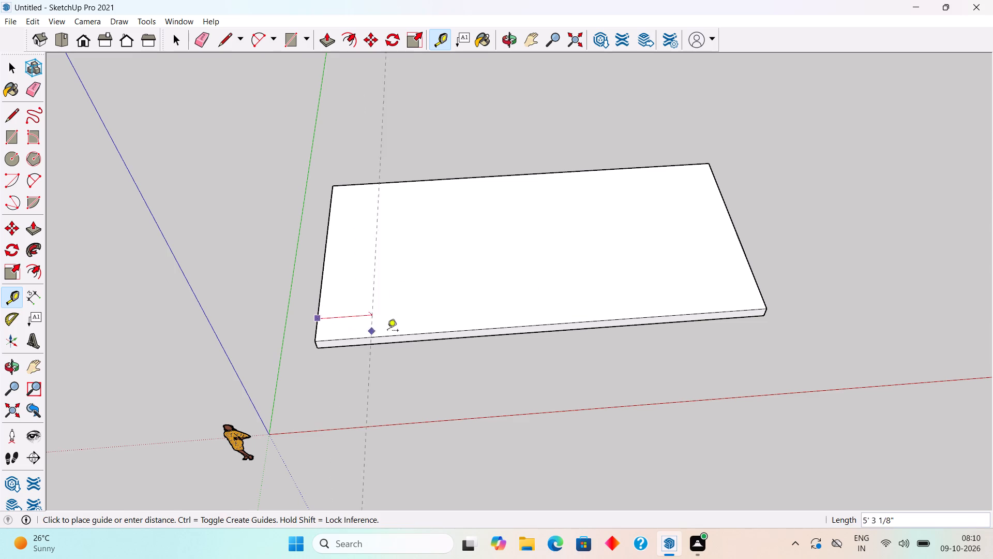
left_click(541, 328)
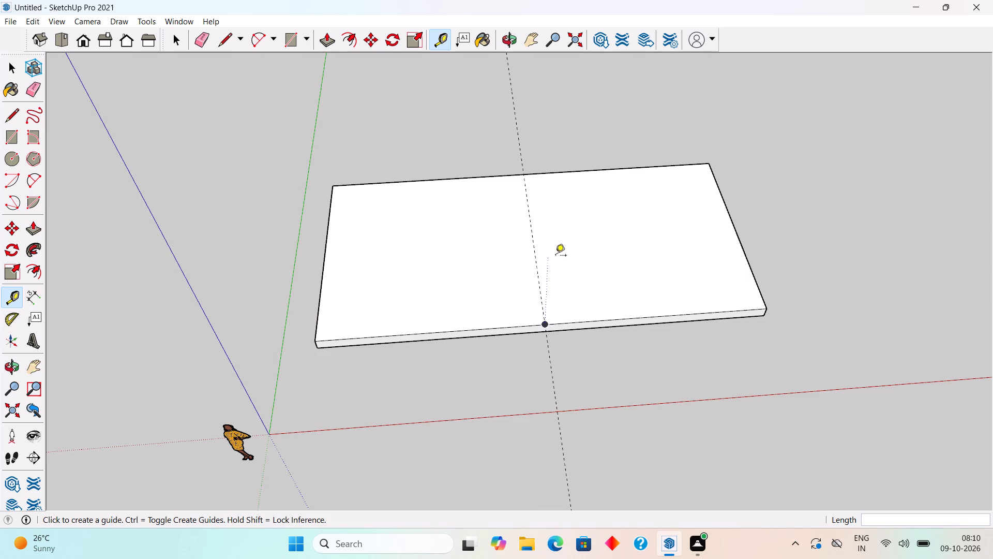
key("space")
scroll(545, 256, "up", 4)
middle_click_drag(559, 365, 559, 360)
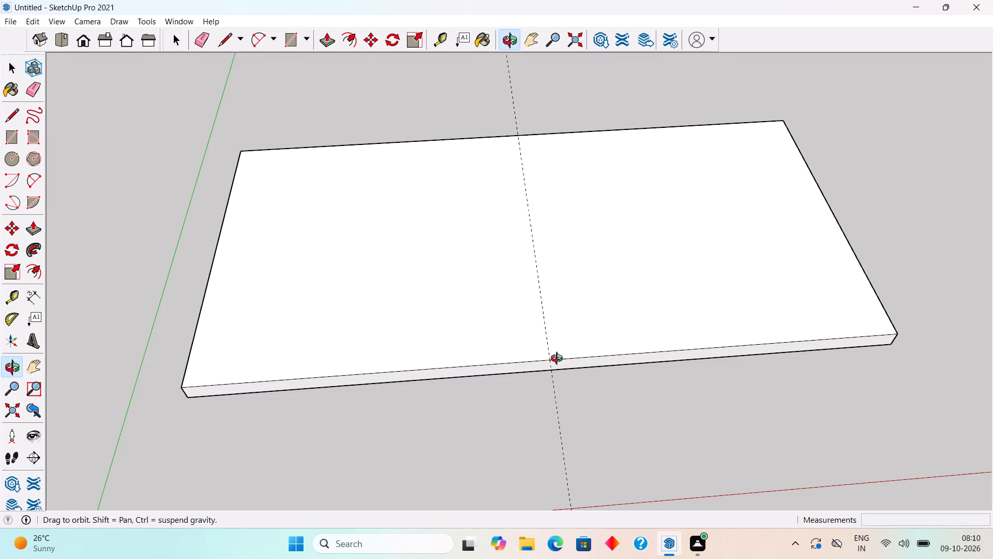
middle_click_drag(559, 360, 557, 337)
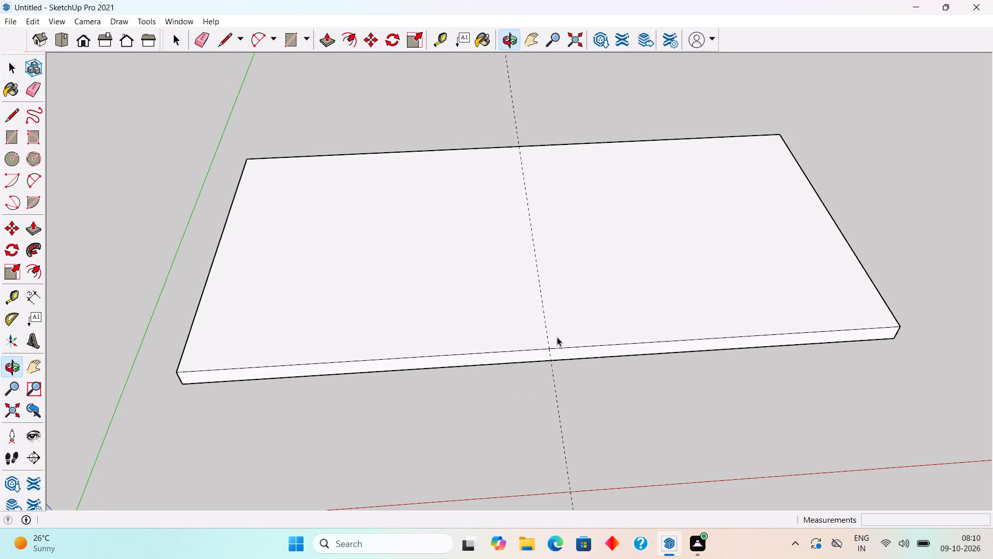
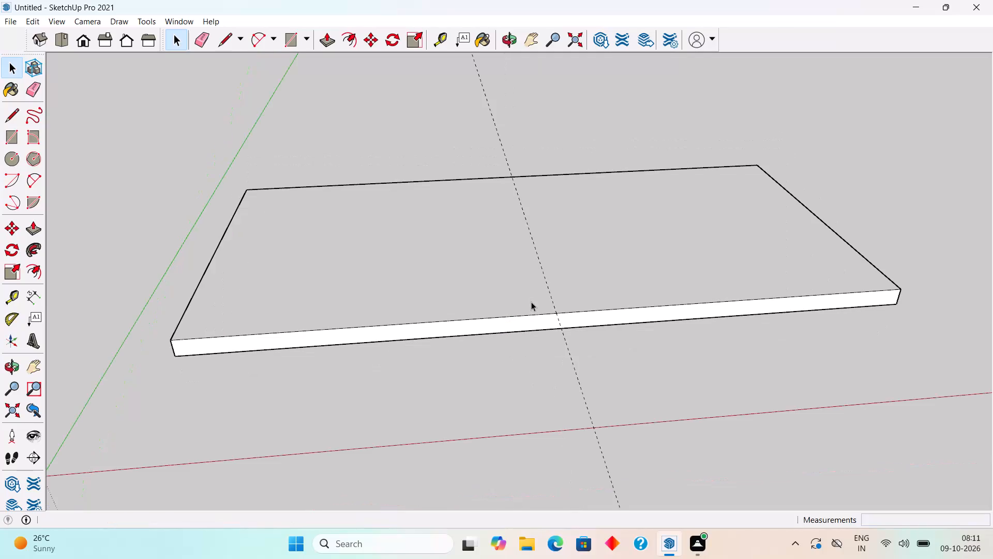
Place a guide on the slab parallel to the middle guide, 10' from it toward the green axis.
scroll(529, 315, "up", 4)
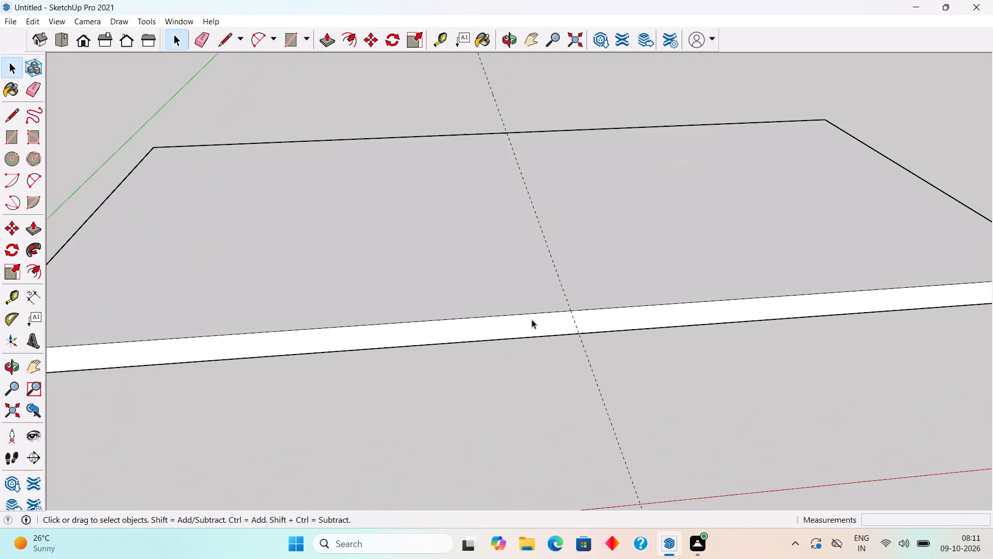
scroll(531, 317, "down", 4)
middle_click_drag(509, 287, 508, 425)
scroll(458, 462, "up", 6)
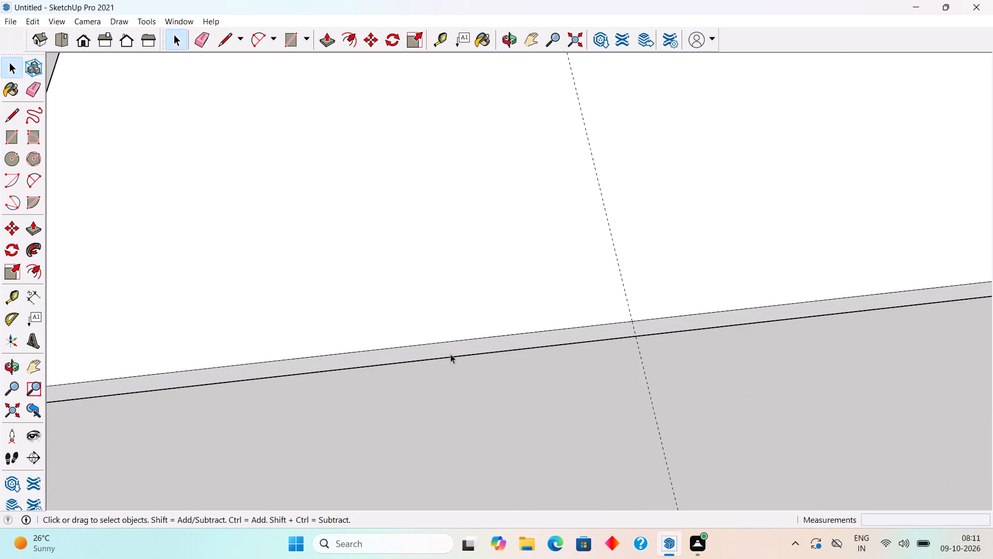
middle_click_drag(448, 335, 449, 379)
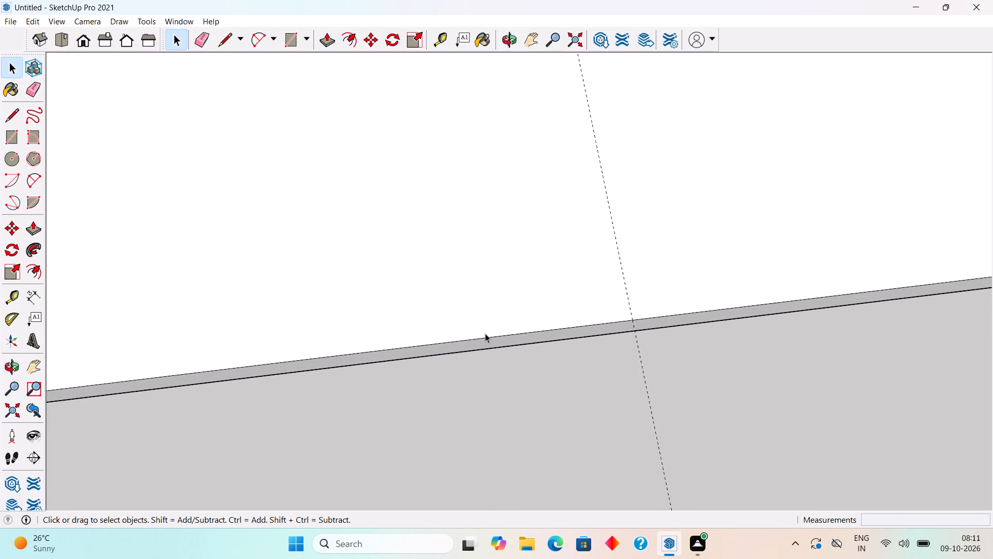
key("t")
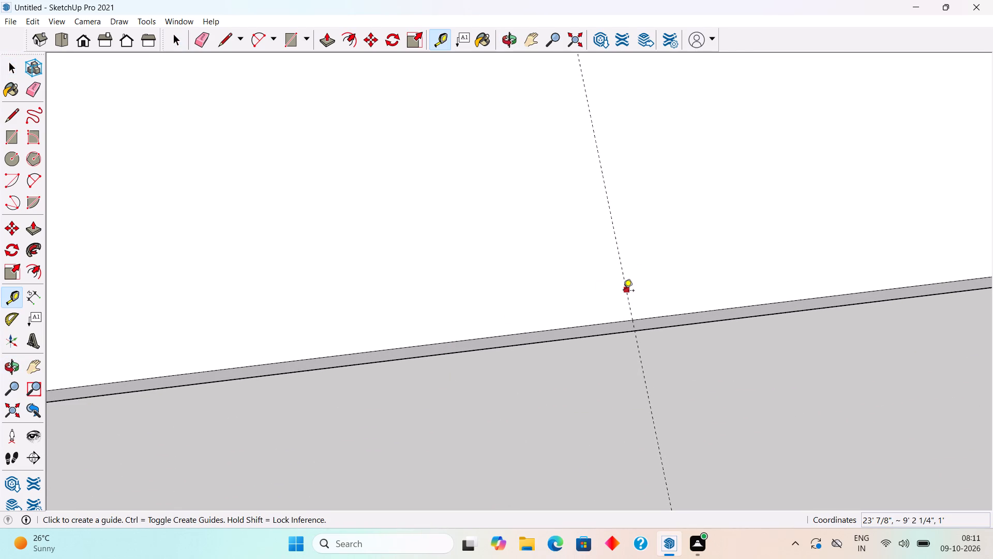
left_click(623, 291)
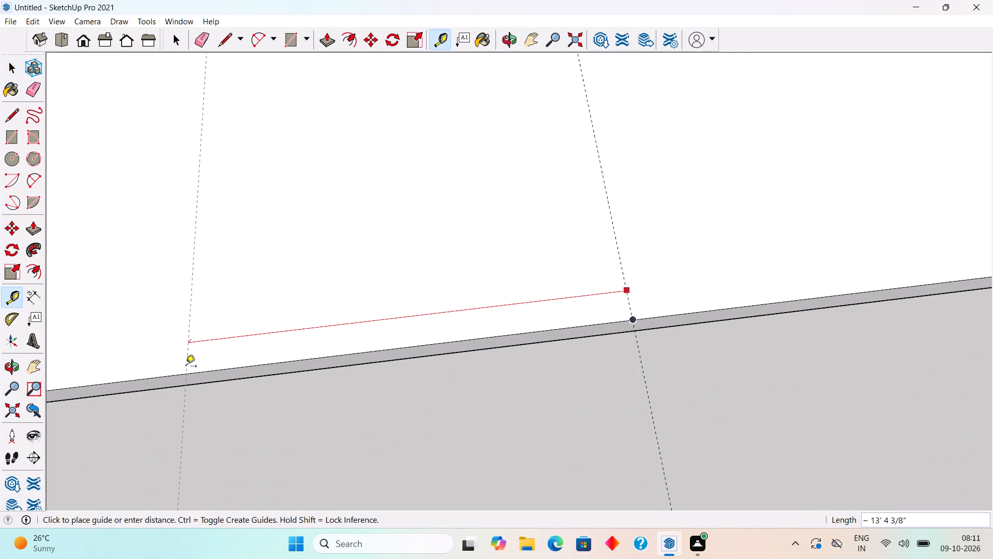
type("10'")
key("Return")
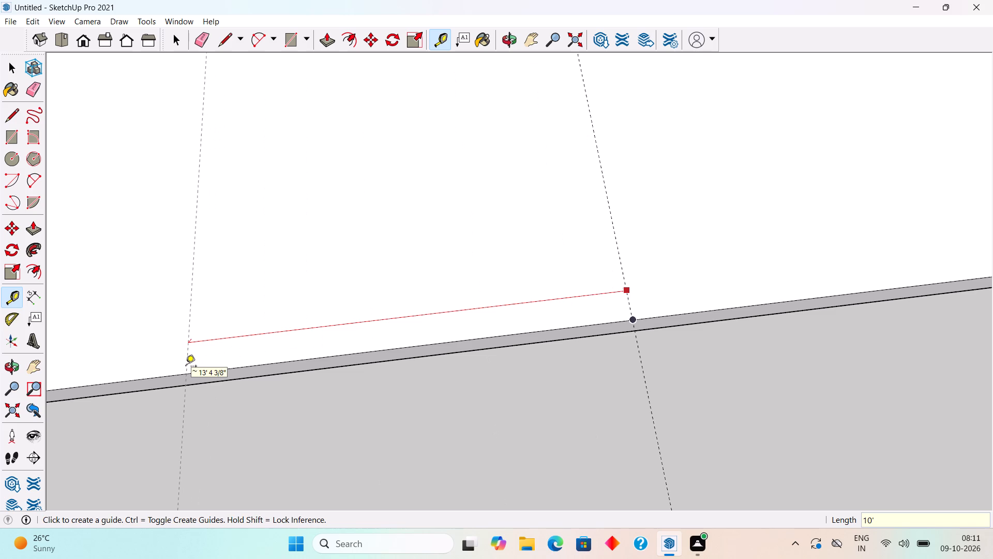
key("space")
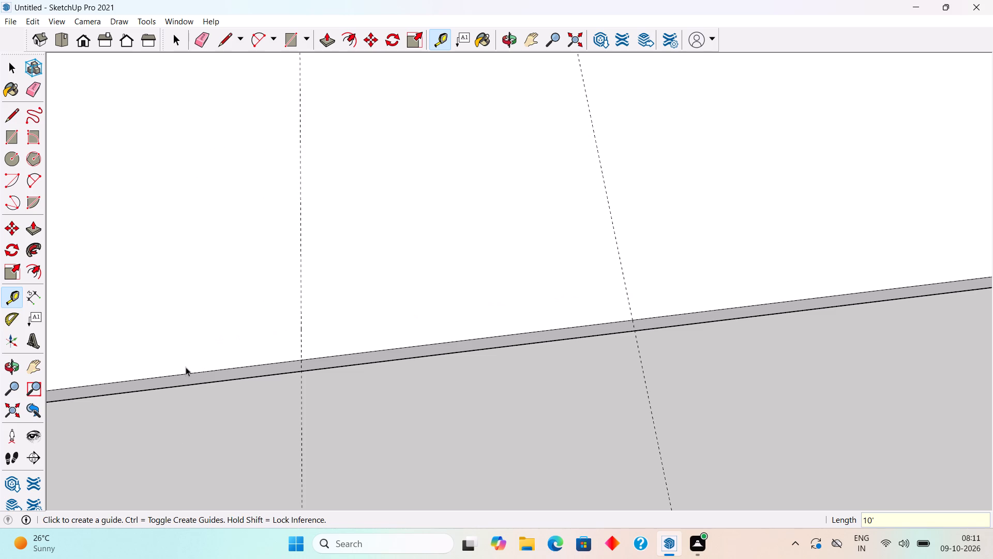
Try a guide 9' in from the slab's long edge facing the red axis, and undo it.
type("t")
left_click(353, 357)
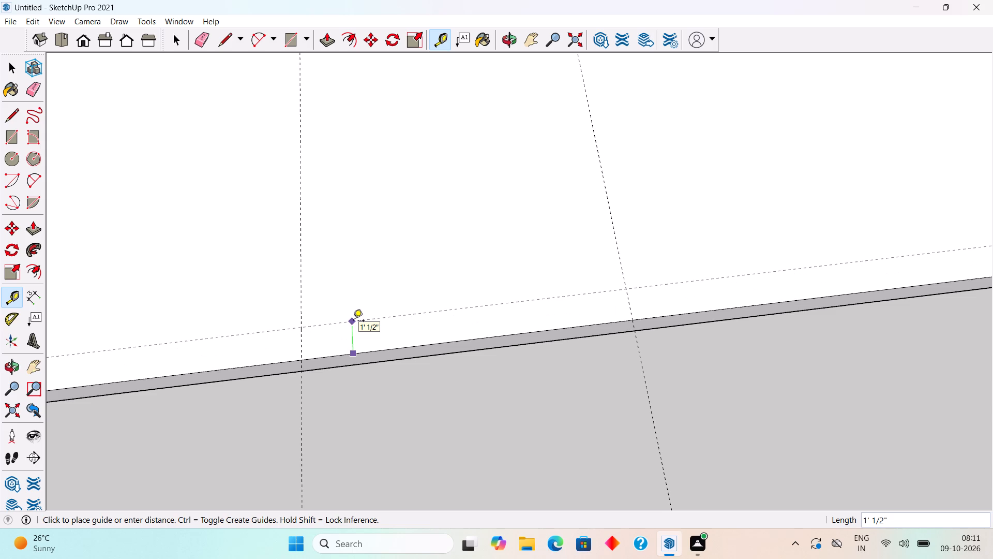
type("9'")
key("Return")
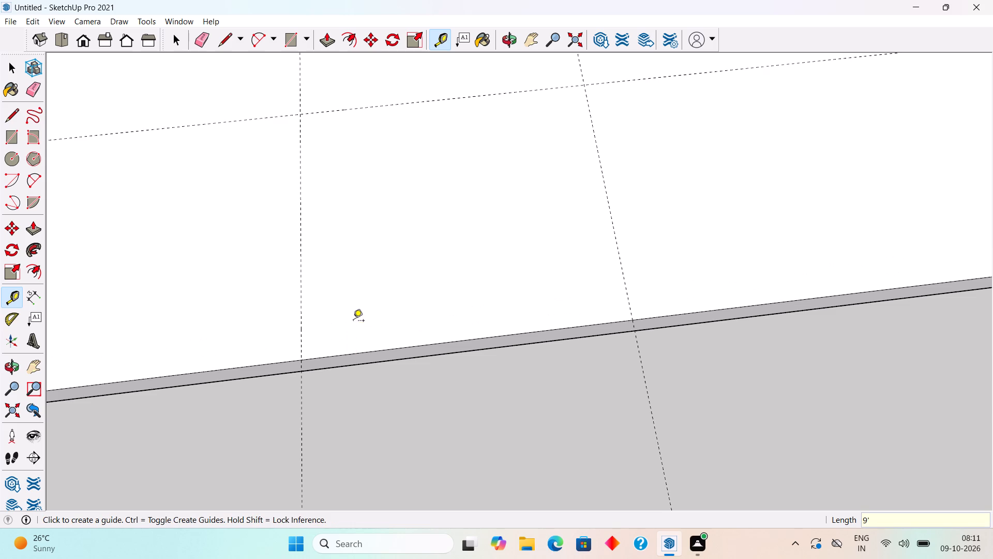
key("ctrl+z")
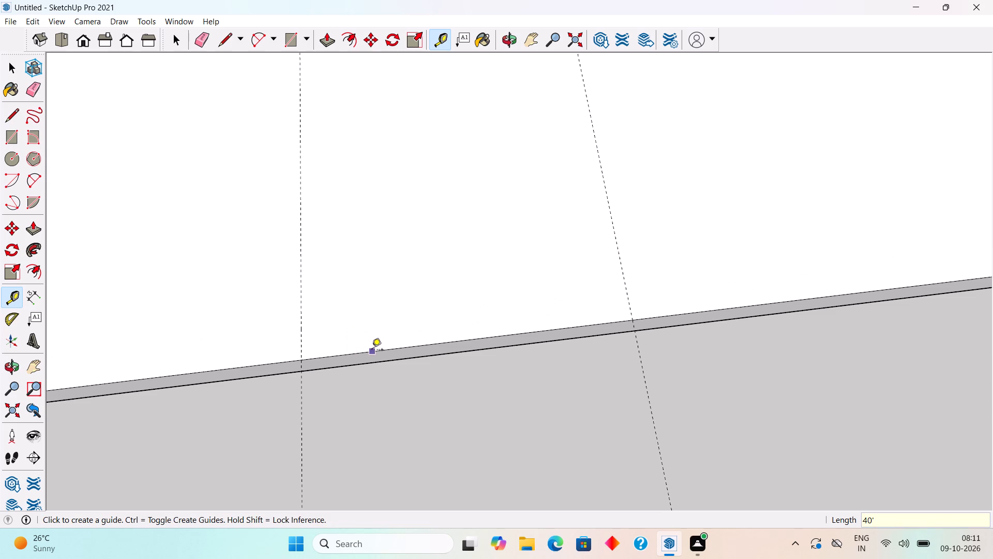
Place a guide 9" in from the slab's long edge facing the red axis.
left_click(372, 351)
type("9\"")
key("Return")
Draw a 10' by 9" rectangle along the slab's long edge, between the two cross guides and the 9" guide.
key("r")
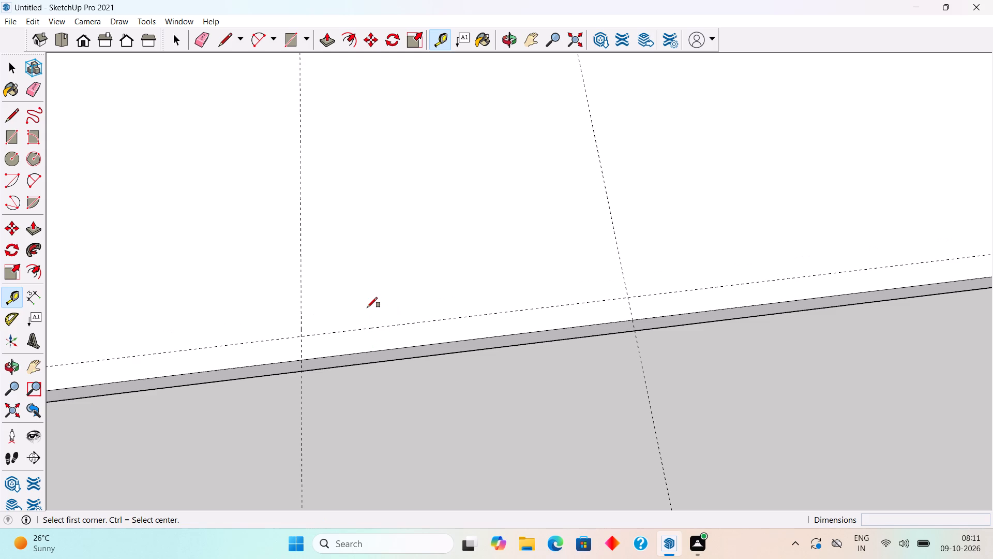
left_click(299, 336)
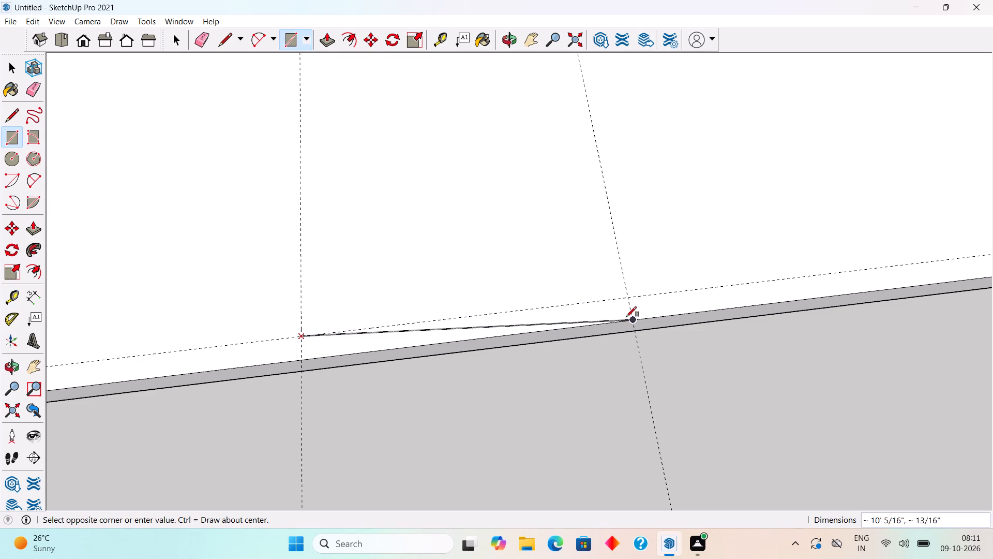
left_click(637, 318)
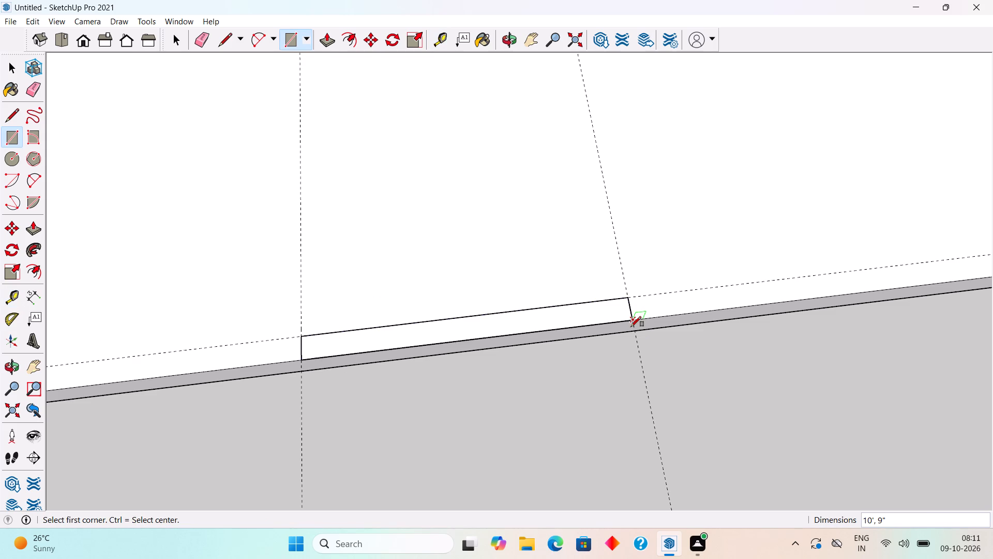
key("space")
Push/Pull the 10' by 9" rectangle up 3' into a low wall.
key("p")
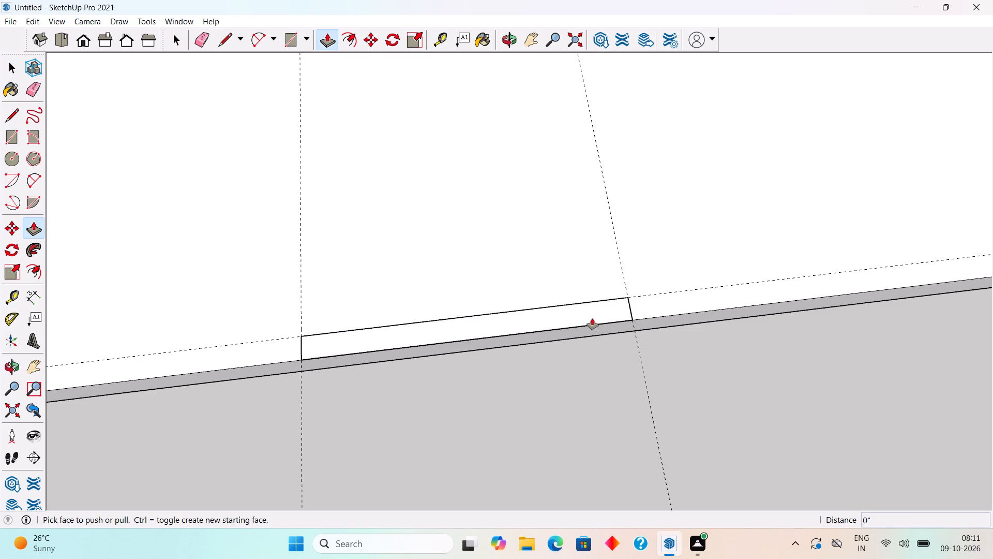
left_click(587, 314)
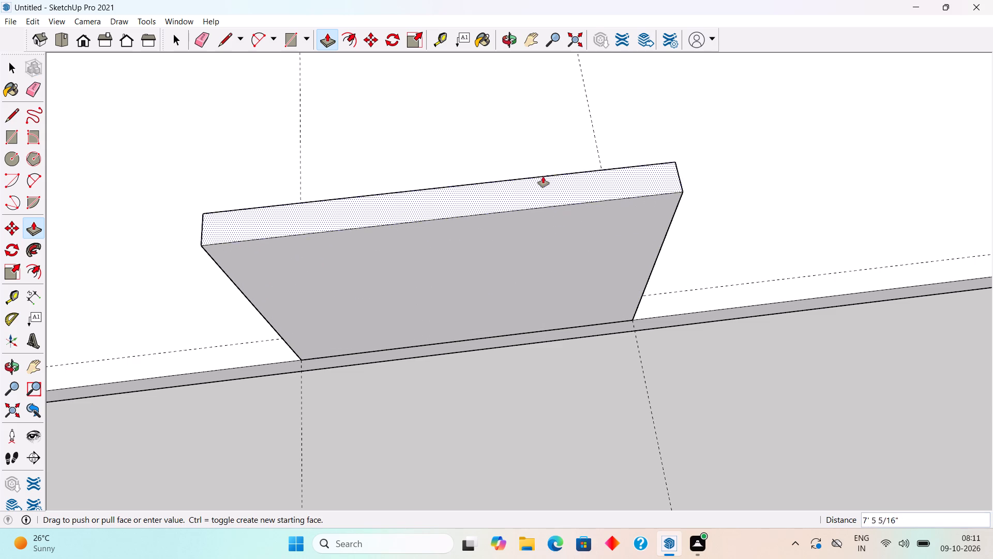
type("3'")
key("Return")
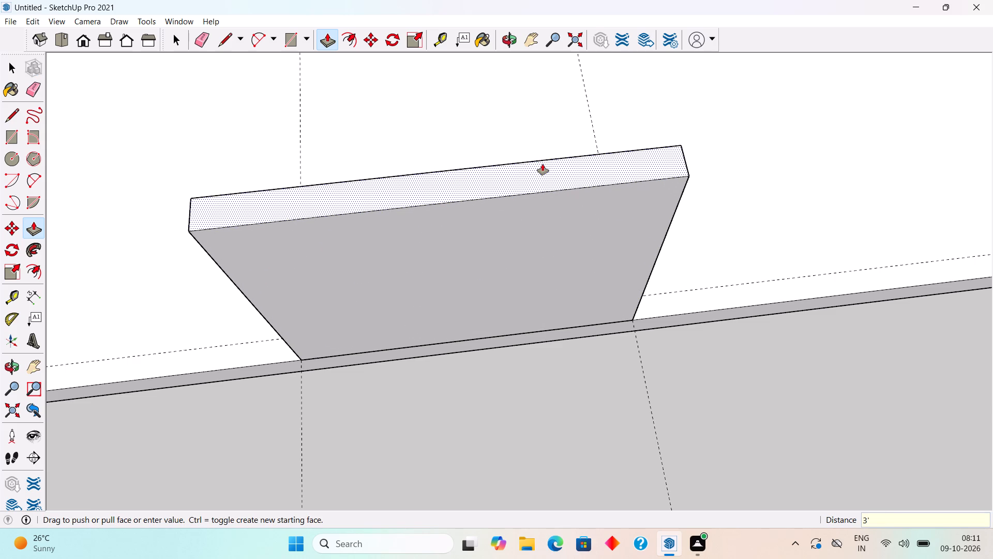
key("space")
Select all faces and edges of the low wall, make them a group, and deselect it.
scroll(543, 164, "down", 2)
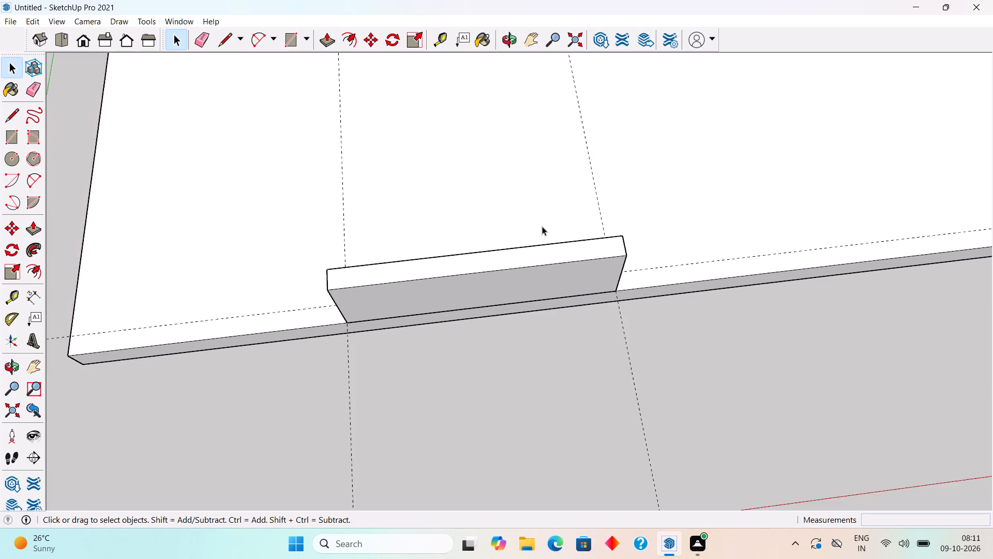
scroll(542, 226, "down", 7)
middle_click_drag(596, 327, 578, 175)
scroll(578, 175, "up", 3)
scroll(523, 342, "up", 1)
middle_click_drag(494, 327, 507, 230)
scroll(507, 230, "up", 3)
scroll(516, 307, "up", 2)
middle_click_drag(521, 292, 516, 248)
scroll(491, 327, "up", 2)
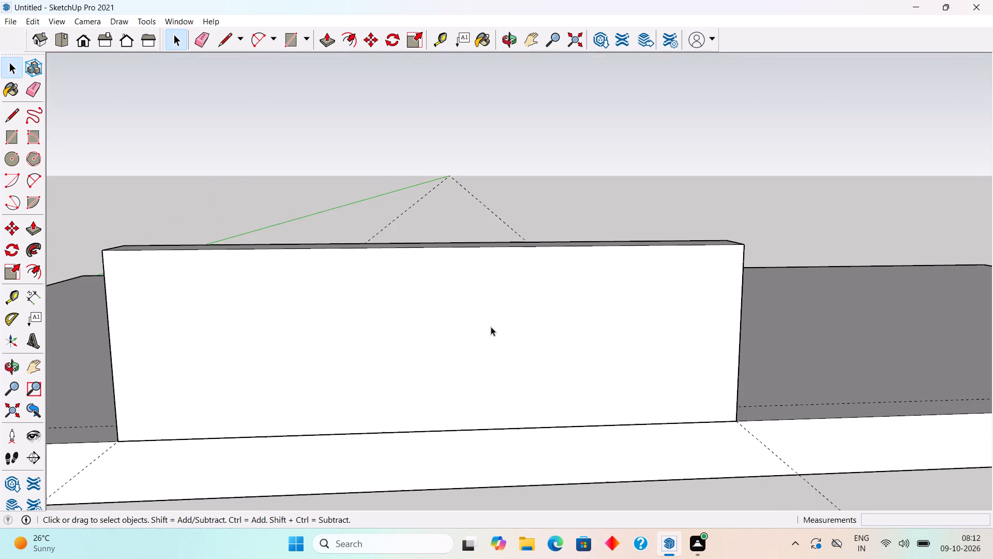
middle_click_drag(488, 325, 483, 301)
triple_click(461, 314)
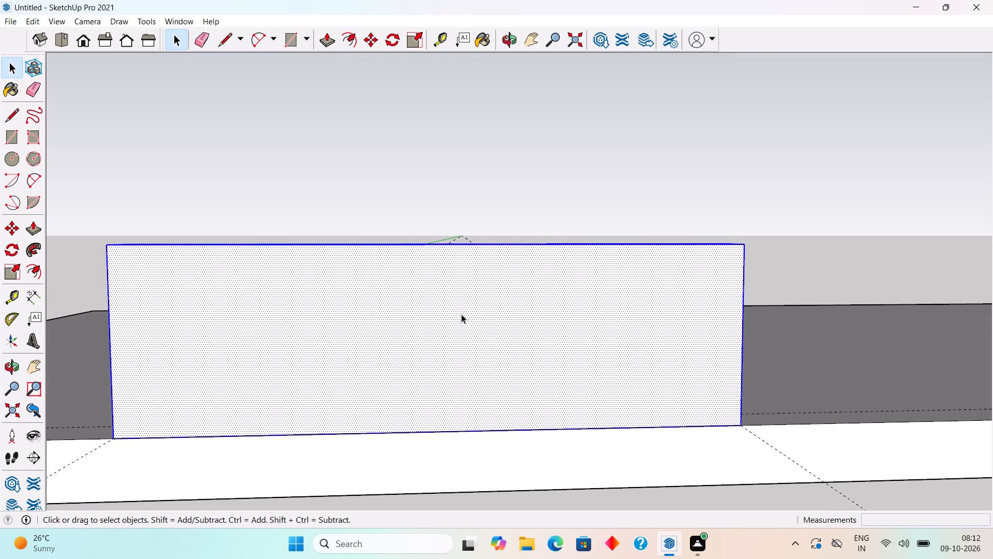
right_click(461, 314)
left_click(508, 424)
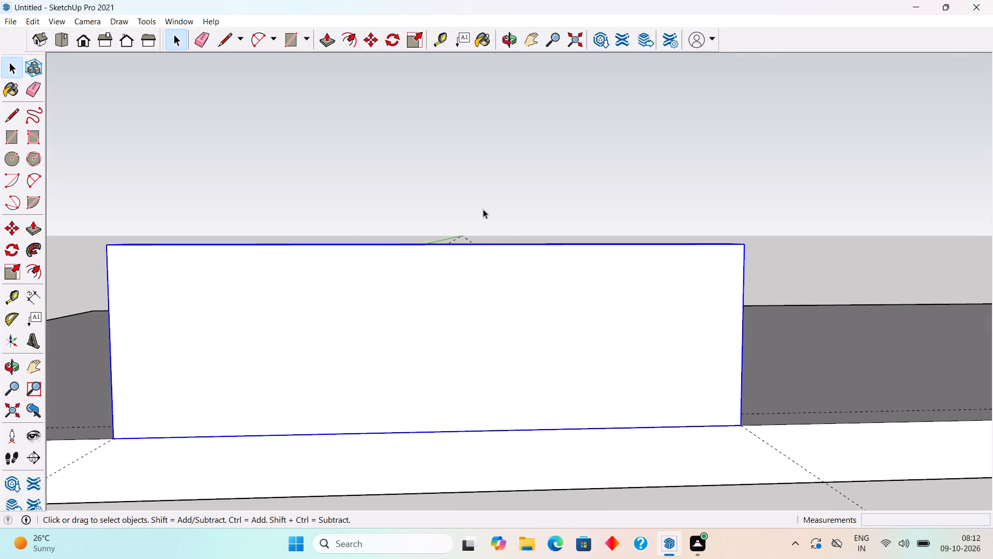
left_click(483, 209)
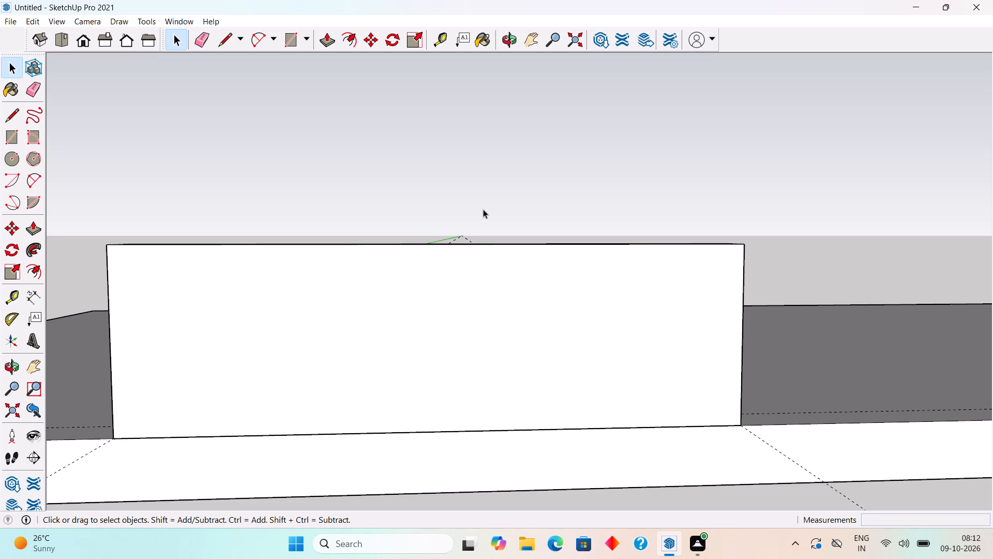
Place a vertical guide on the wall's outer face, 1.5' in from its end at the middle guide.
key("t")
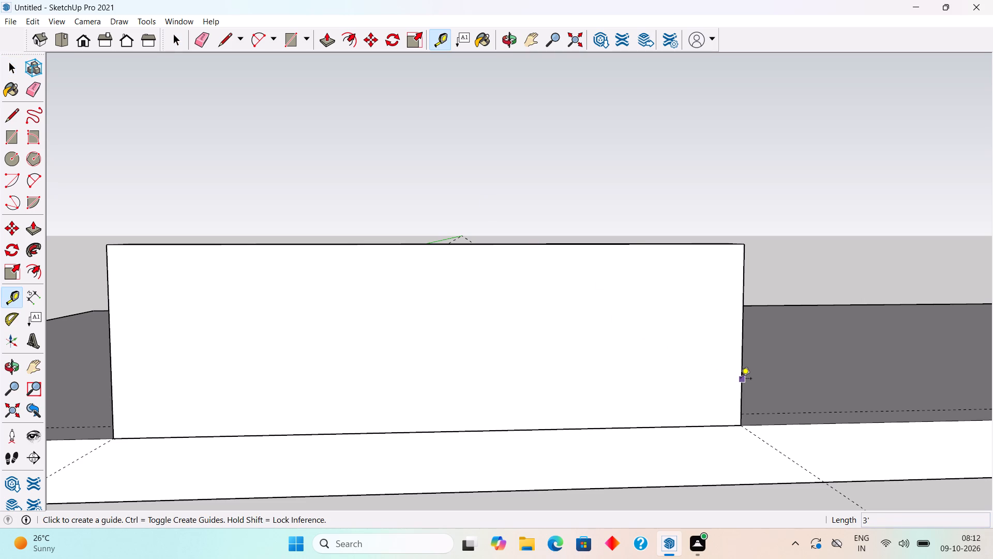
left_click(741, 379)
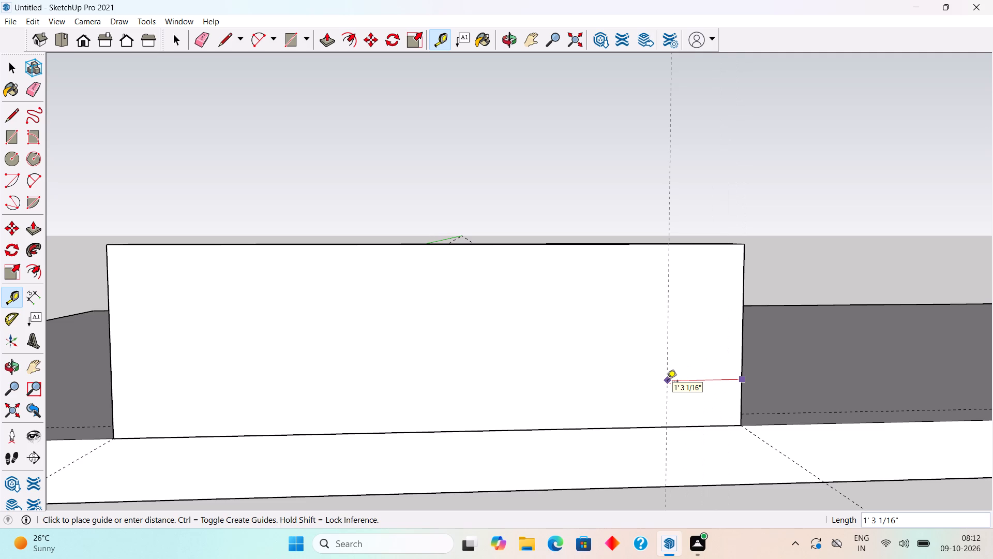
type("1.5'")
key("Return")
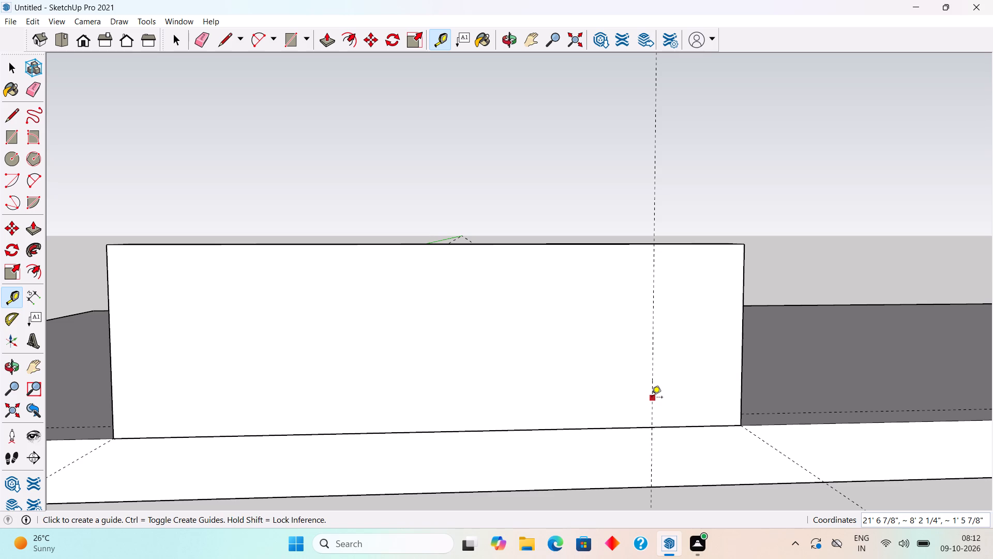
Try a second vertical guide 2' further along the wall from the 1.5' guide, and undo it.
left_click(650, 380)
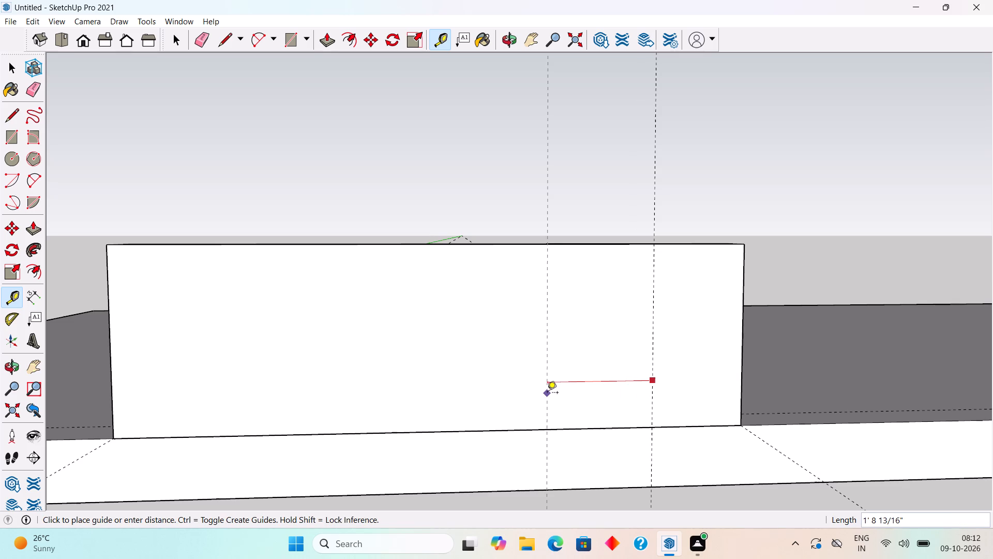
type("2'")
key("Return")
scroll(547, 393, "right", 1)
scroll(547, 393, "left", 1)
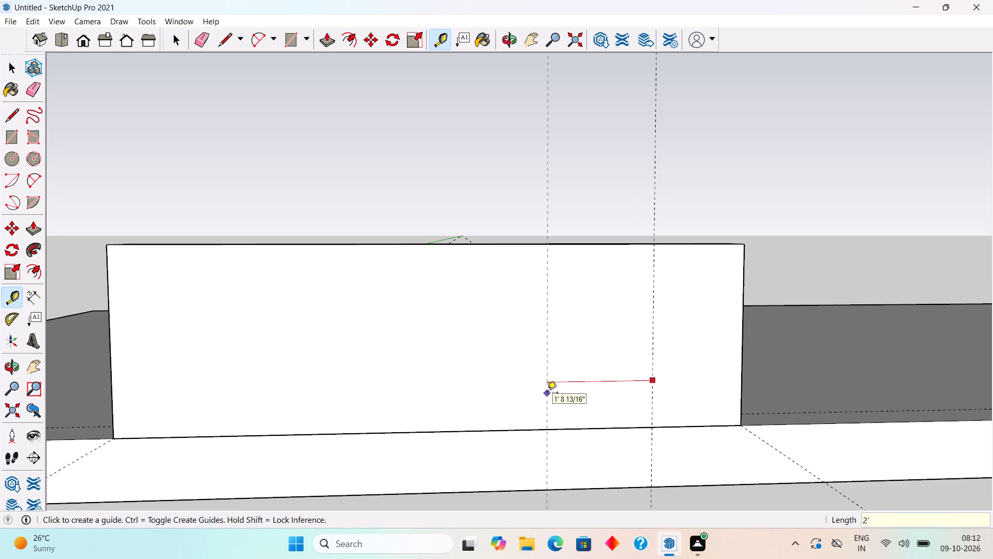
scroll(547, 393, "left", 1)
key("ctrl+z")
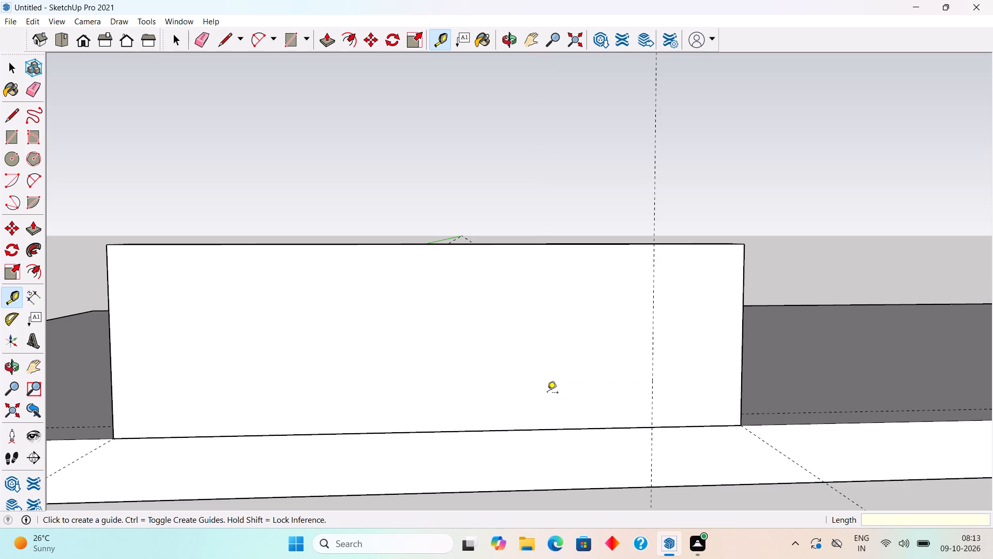
Place a second vertical guide on the wall's outer face, 1' further along from the 1.5' guide.
left_click(652, 409)
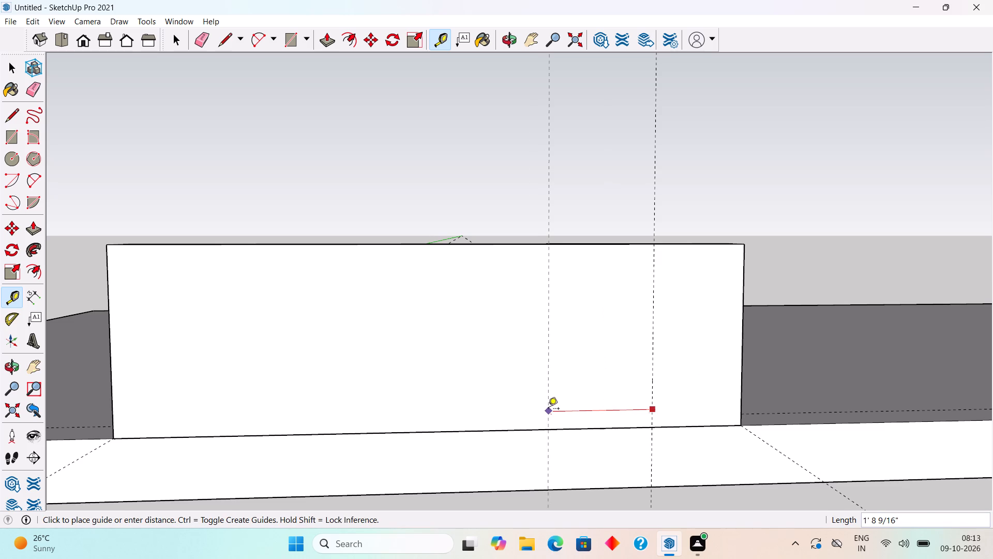
type("1'")
key("Return")
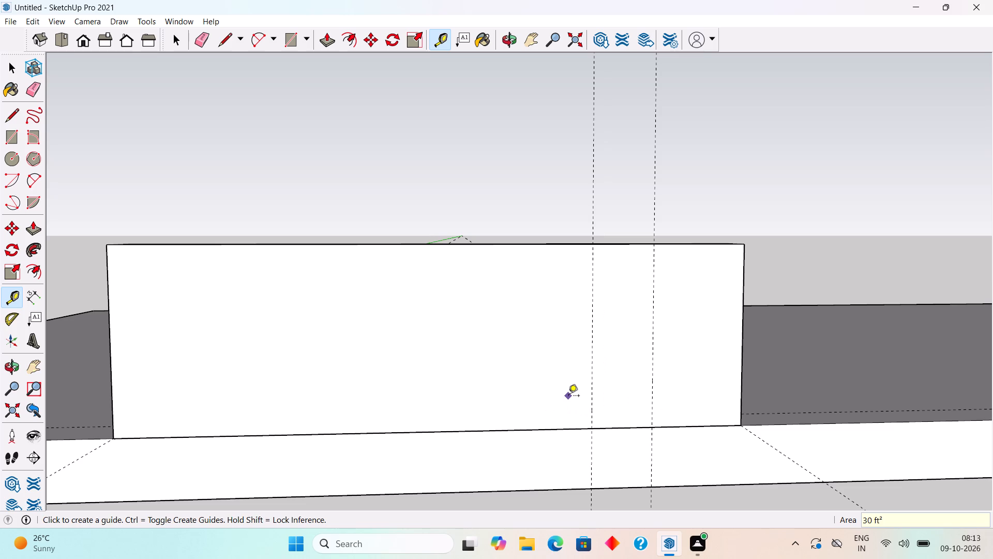
Start another vertical guide from the second one toward the wall's far end, with 4 as the distance.
left_click(592, 411)
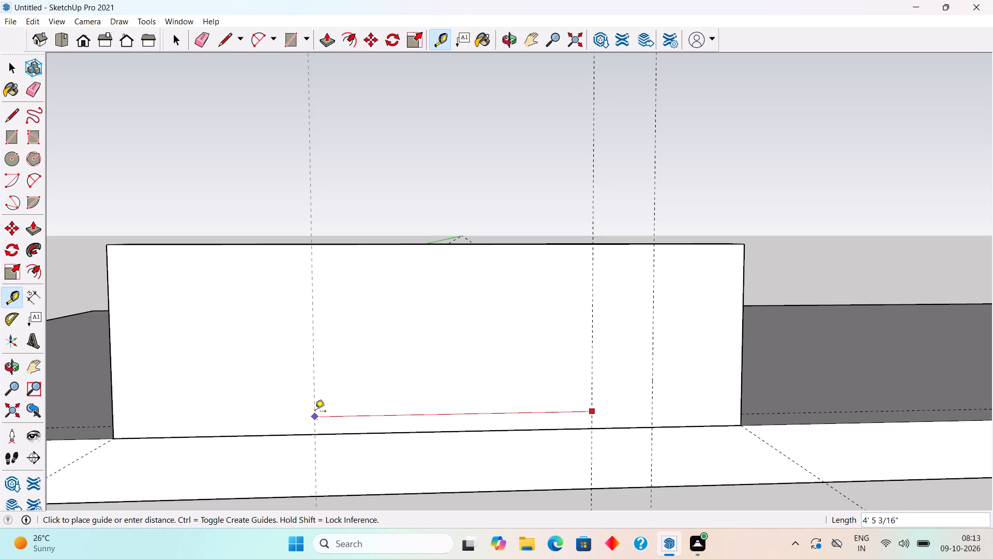
key("4")
Examine the wall's outer face and its two vertical guides from both ends, and drop the unfinished guide.
scroll(315, 412, "down", 16)
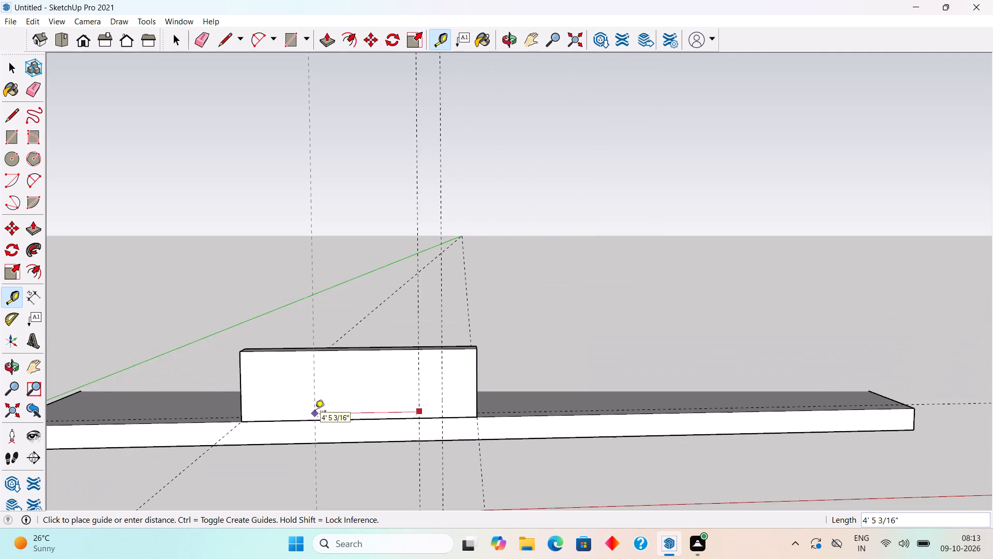
scroll(315, 412, "down", 3)
scroll(315, 412, "up", 4)
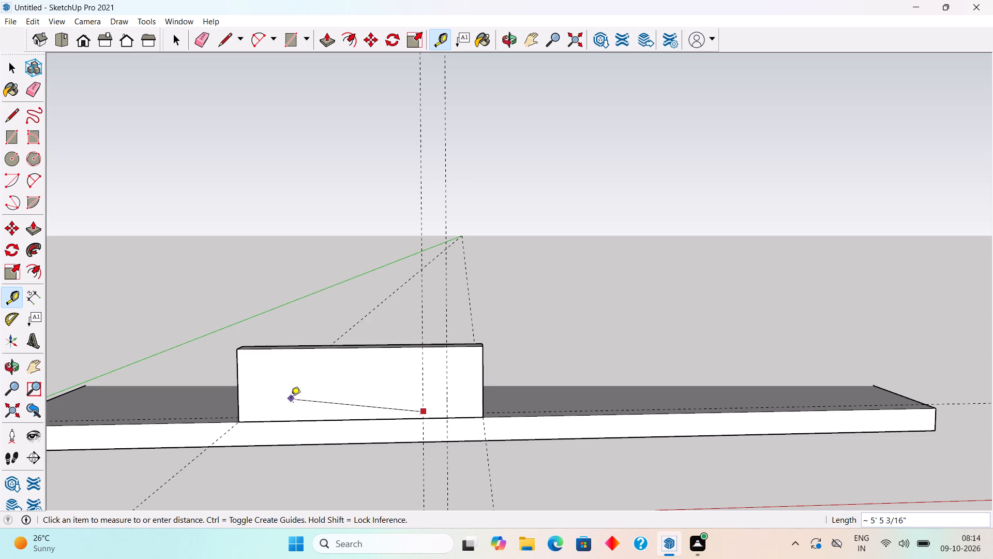
scroll(301, 360, "down", 13)
scroll(316, 379, "up", 8)
middle_click_drag(322, 386, 435, 373)
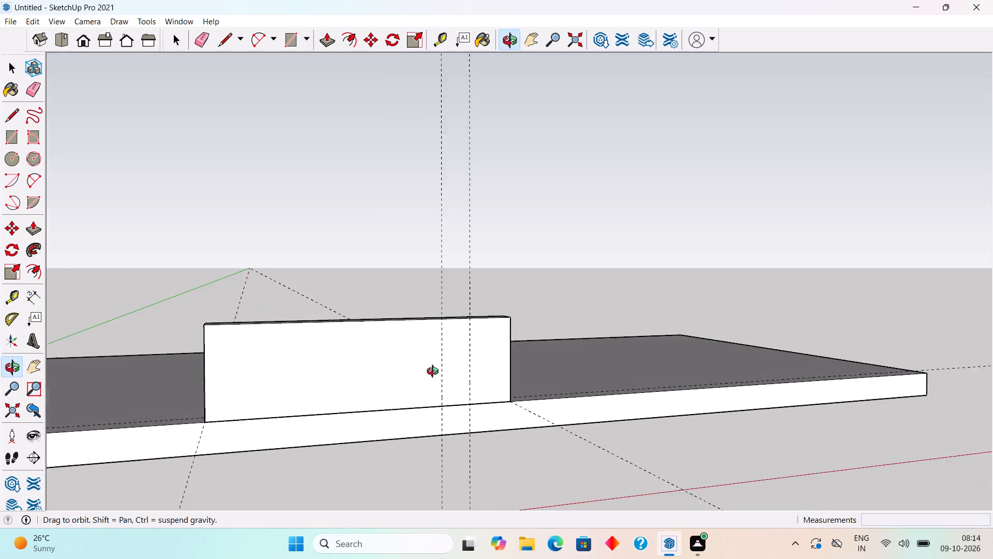
middle_click_drag(435, 373, 98, 403)
scroll(95, 408, "down", 4)
scroll(384, 408, "up", 5)
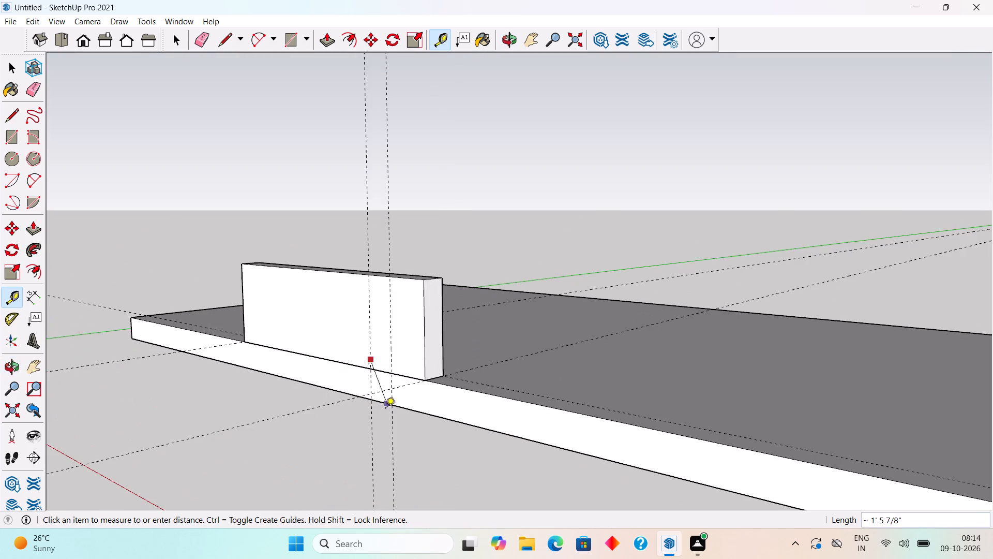
middle_click_drag(468, 418, 609, 405)
scroll(611, 409, "down", 4)
middle_click_drag(219, 396, 426, 375)
scroll(426, 373, "down", 2)
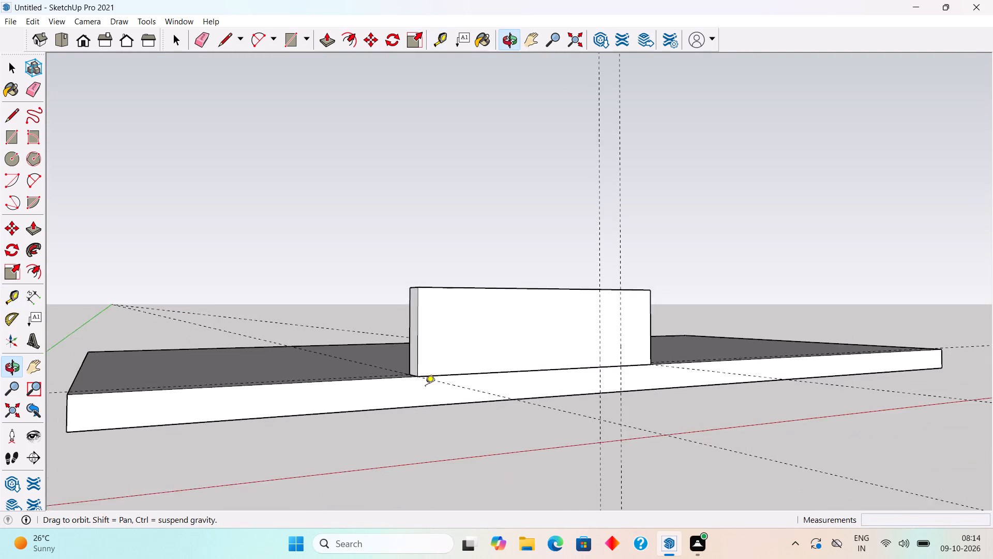
scroll(425, 387, "down", 1)
scroll(417, 433, "up", 4)
scroll(417, 433, "down", 13)
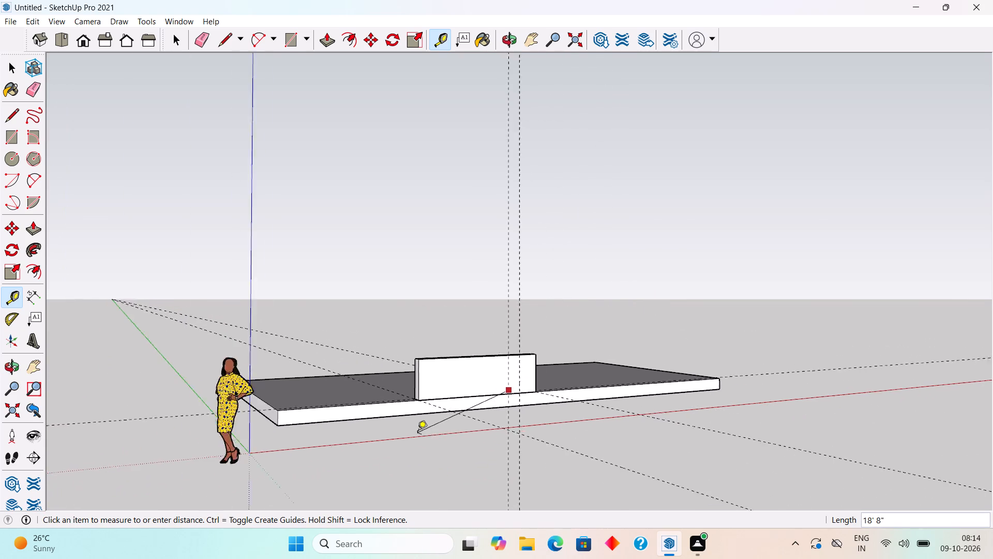
scroll(417, 433, "down", 2)
scroll(418, 438, "up", 4)
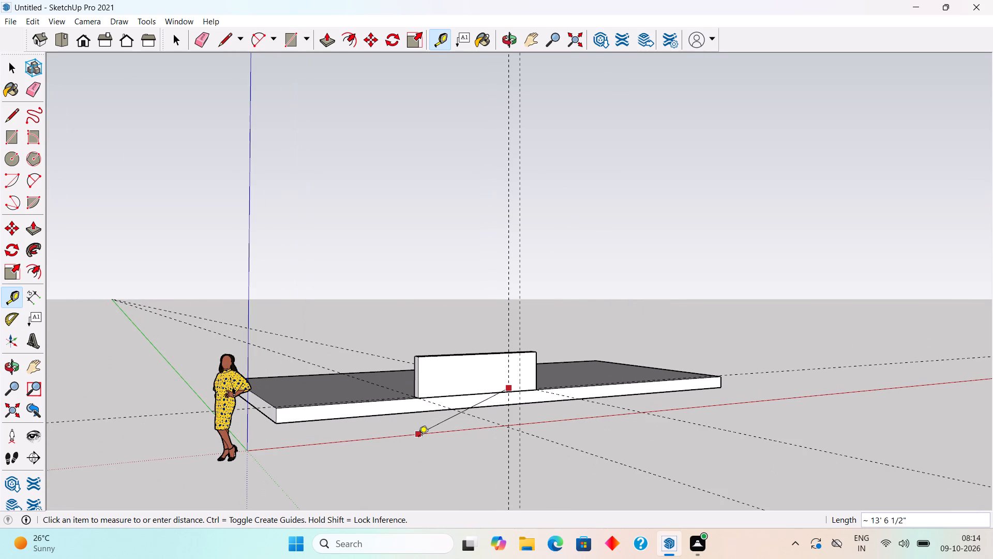
scroll(418, 433, "up", 9)
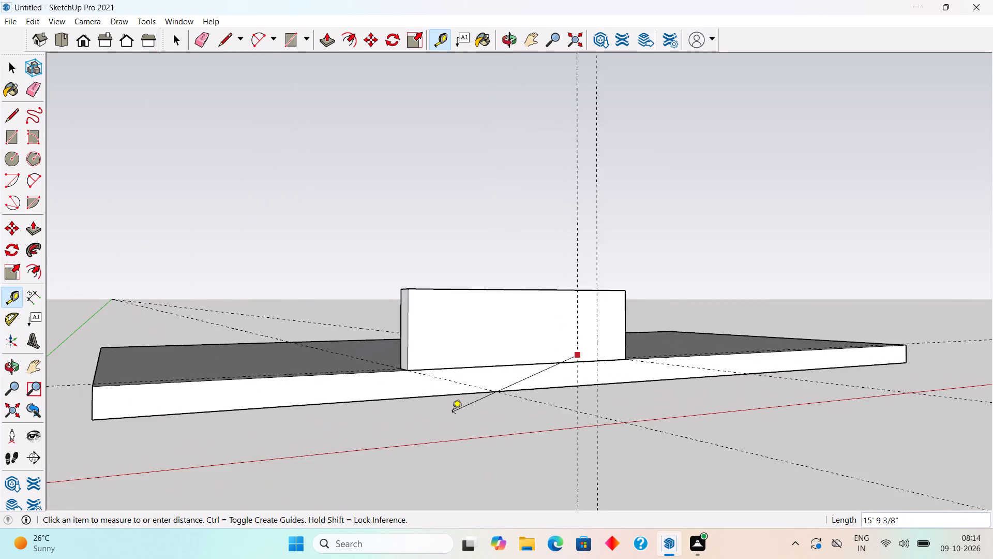
middle_click_drag(479, 414, 382, 450)
scroll(385, 431, "down", 4)
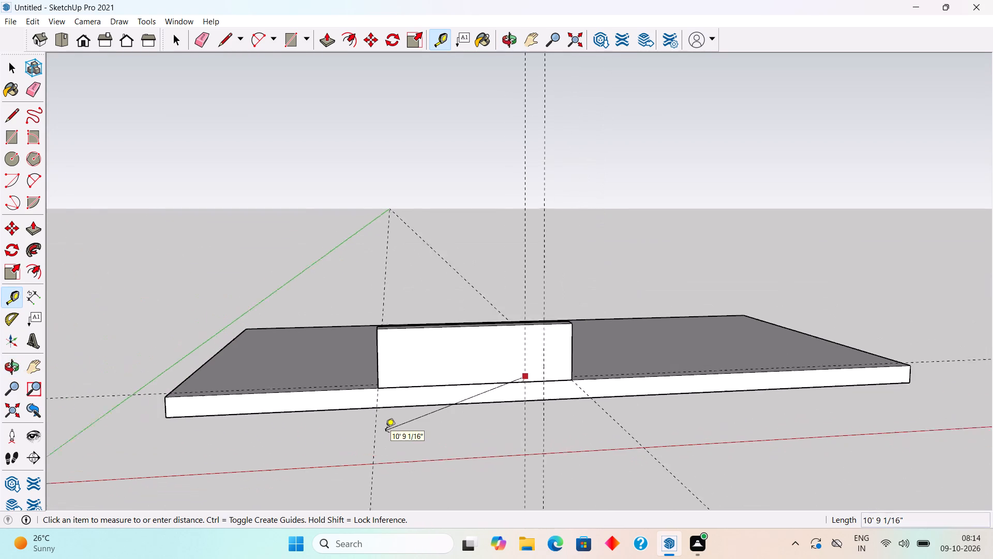
scroll(385, 431, "down", 5)
scroll(393, 413, "up", 7)
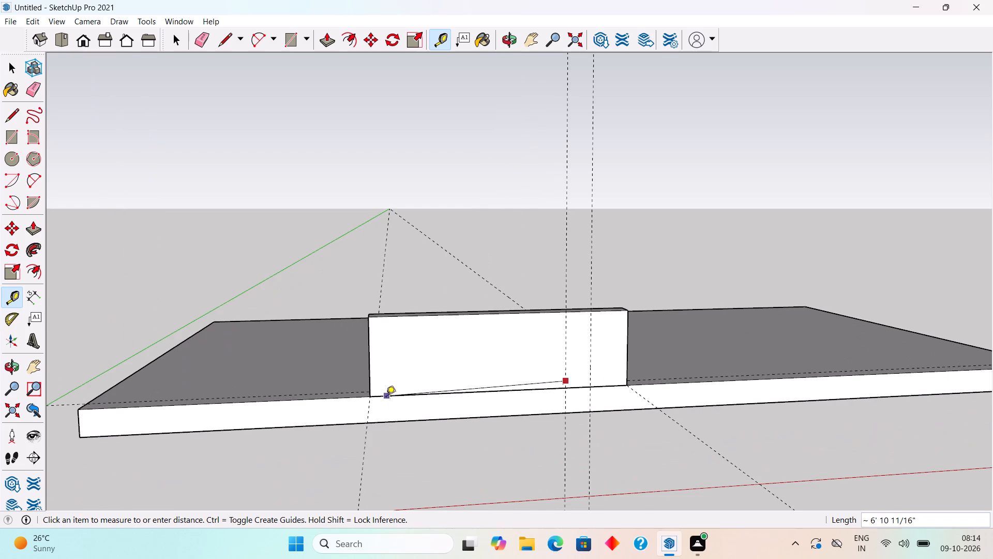
key("space")
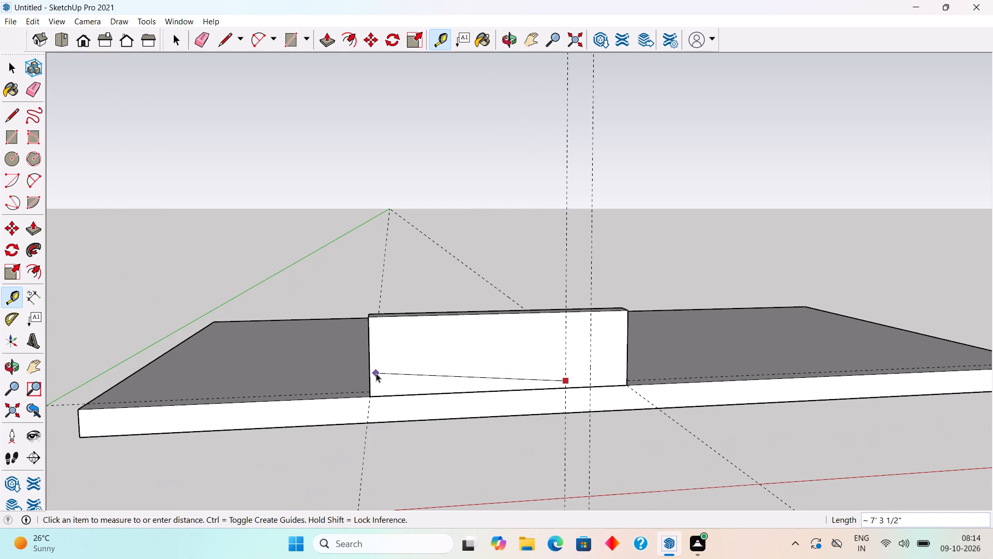
Examine the wall's top and the guides crossing the slab from above.
scroll(376, 373, "up", 6)
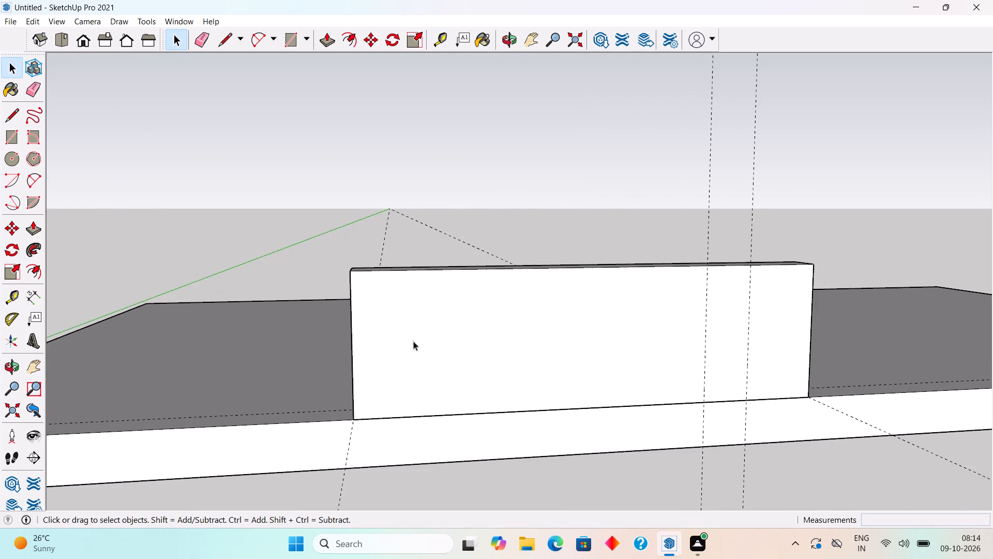
middle_click_drag(443, 310, 549, 468)
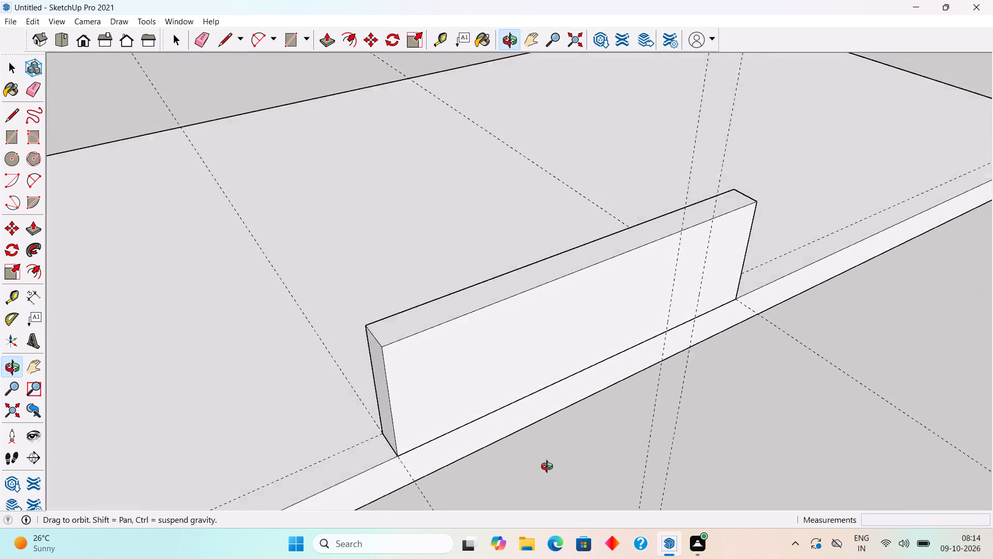
middle_click_drag(549, 468, 353, 459)
scroll(370, 465, "down", 9)
scroll(478, 402, "up", 10)
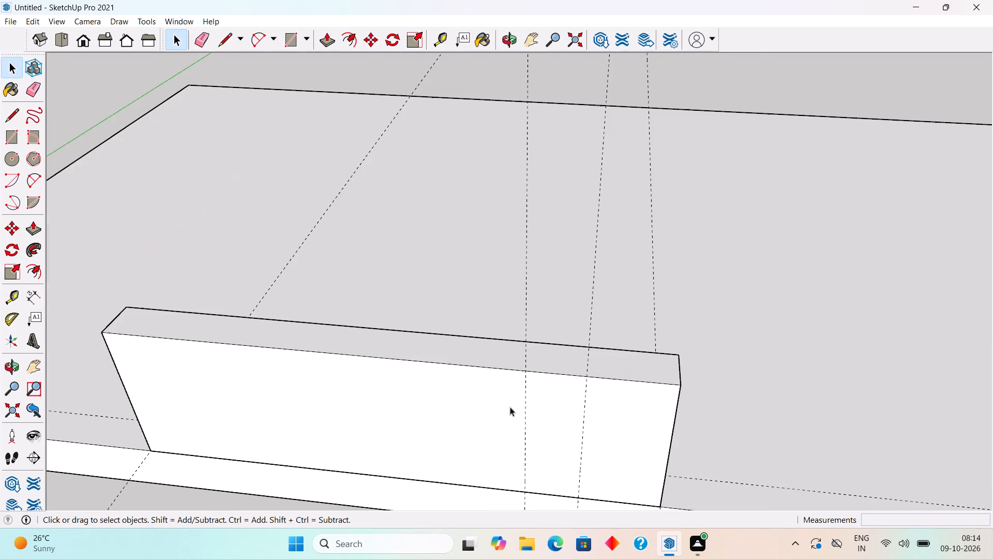
scroll(510, 402, "up", 4)
scroll(510, 402, "down", 4)
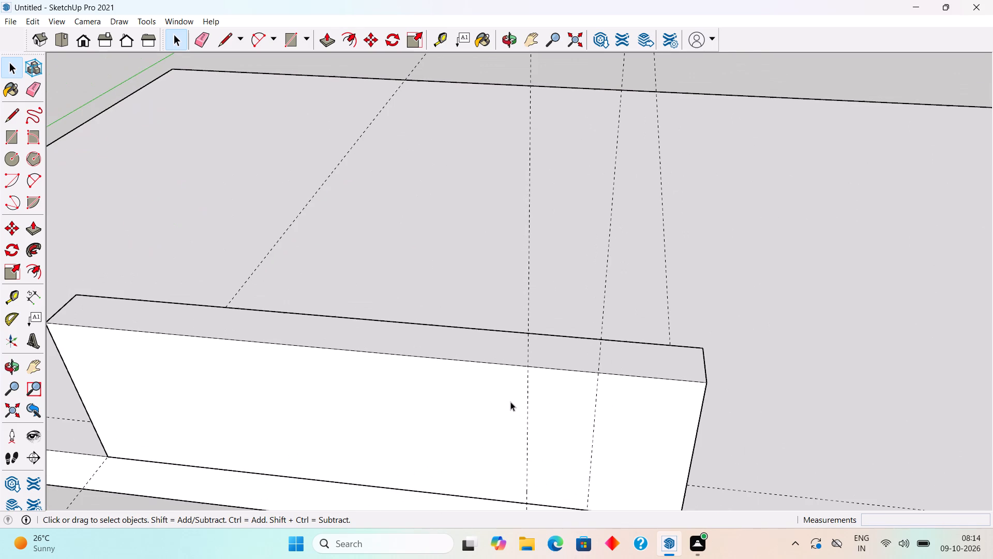
scroll(510, 402, "down", 13)
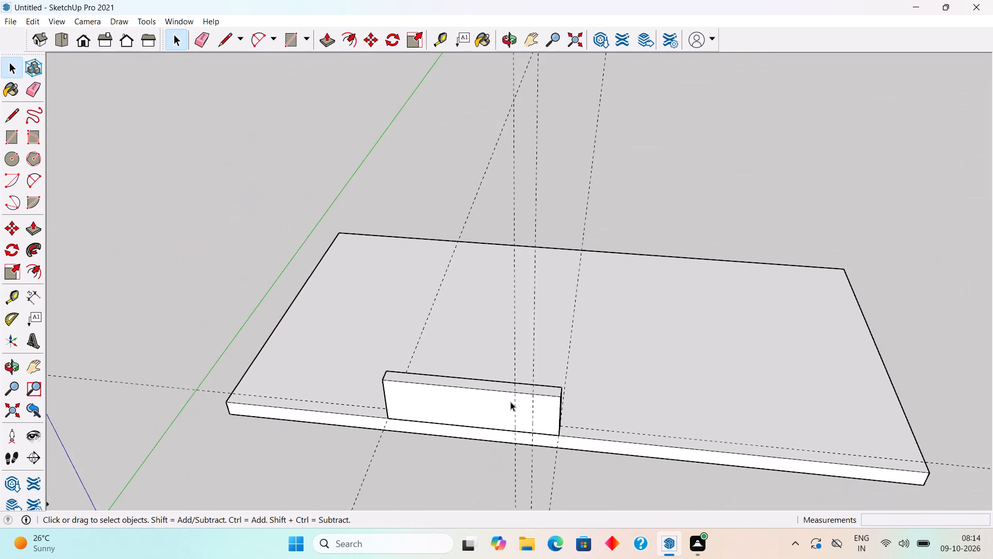
scroll(510, 402, "down", 4)
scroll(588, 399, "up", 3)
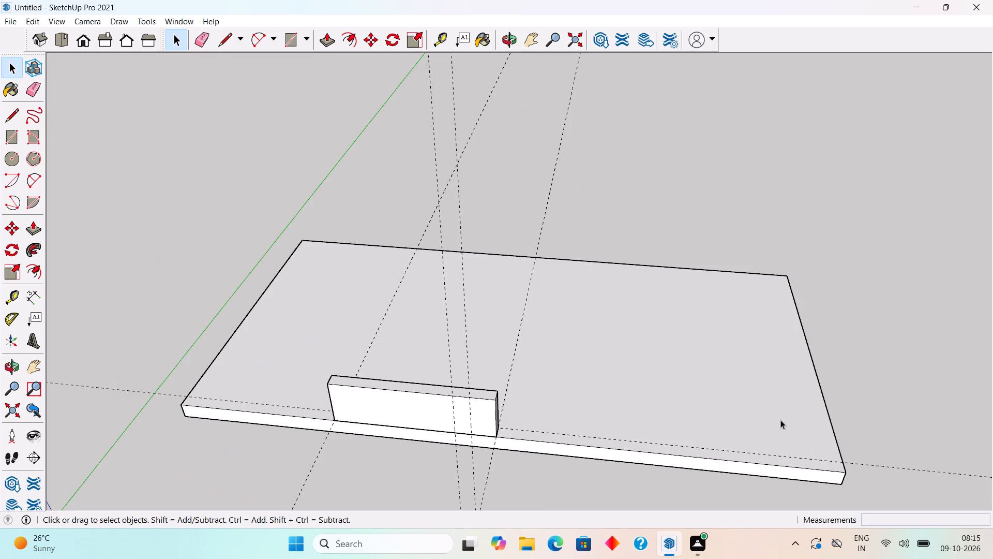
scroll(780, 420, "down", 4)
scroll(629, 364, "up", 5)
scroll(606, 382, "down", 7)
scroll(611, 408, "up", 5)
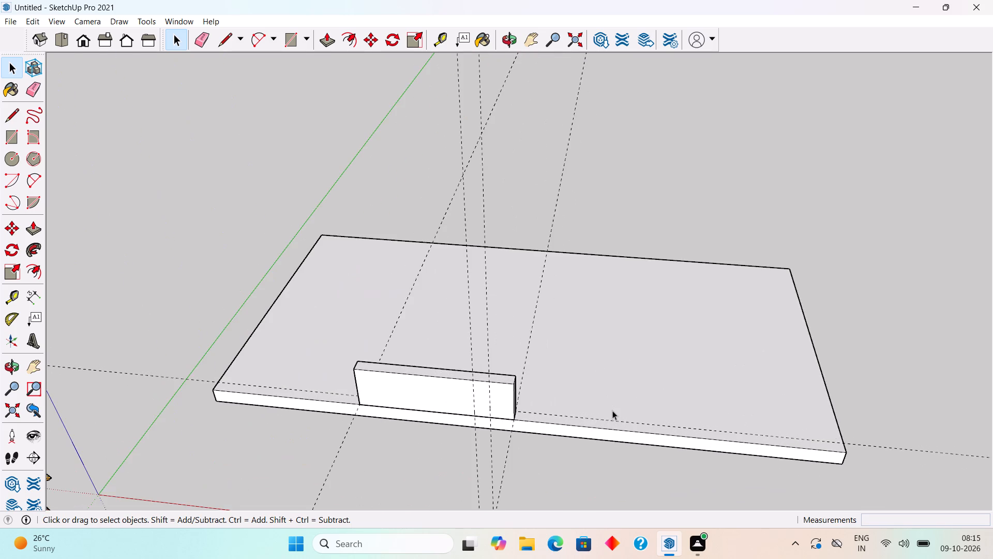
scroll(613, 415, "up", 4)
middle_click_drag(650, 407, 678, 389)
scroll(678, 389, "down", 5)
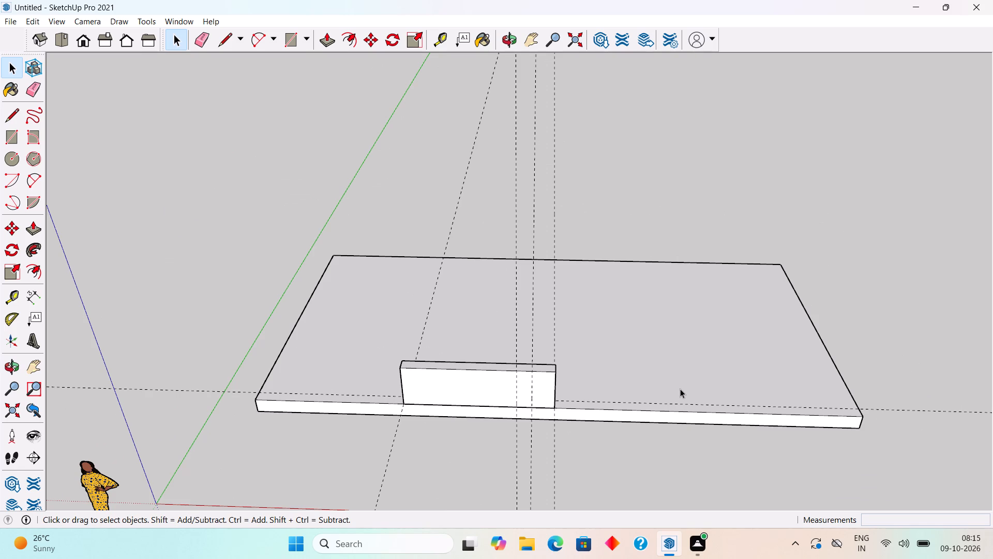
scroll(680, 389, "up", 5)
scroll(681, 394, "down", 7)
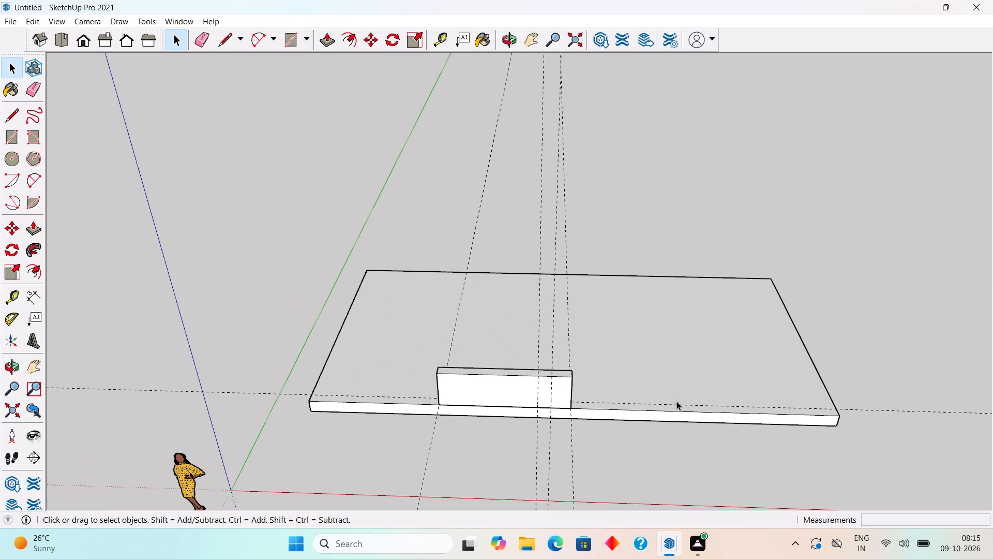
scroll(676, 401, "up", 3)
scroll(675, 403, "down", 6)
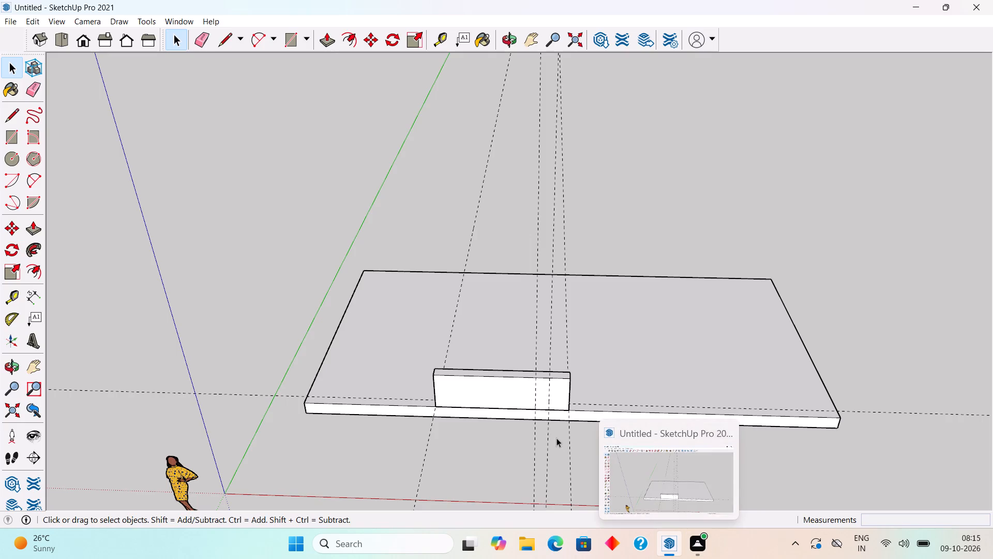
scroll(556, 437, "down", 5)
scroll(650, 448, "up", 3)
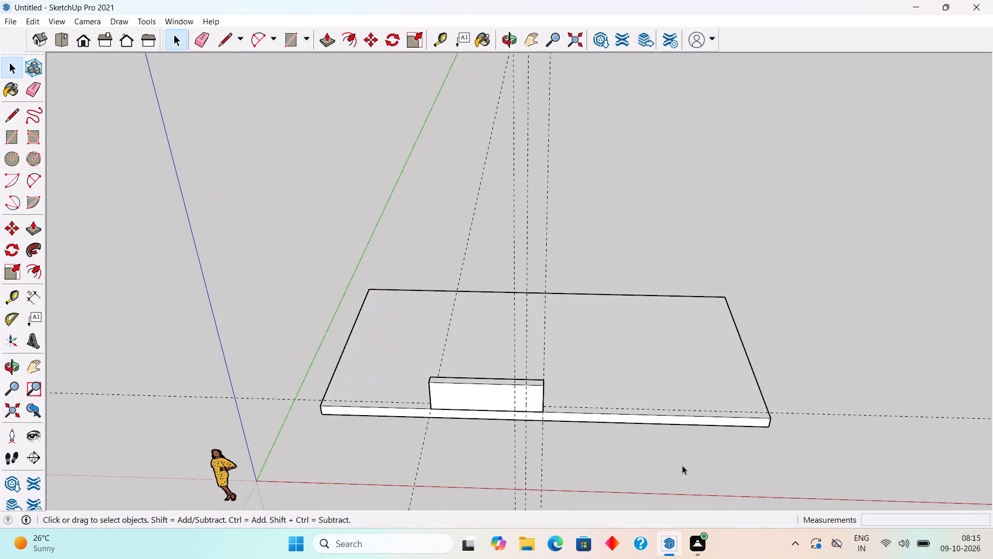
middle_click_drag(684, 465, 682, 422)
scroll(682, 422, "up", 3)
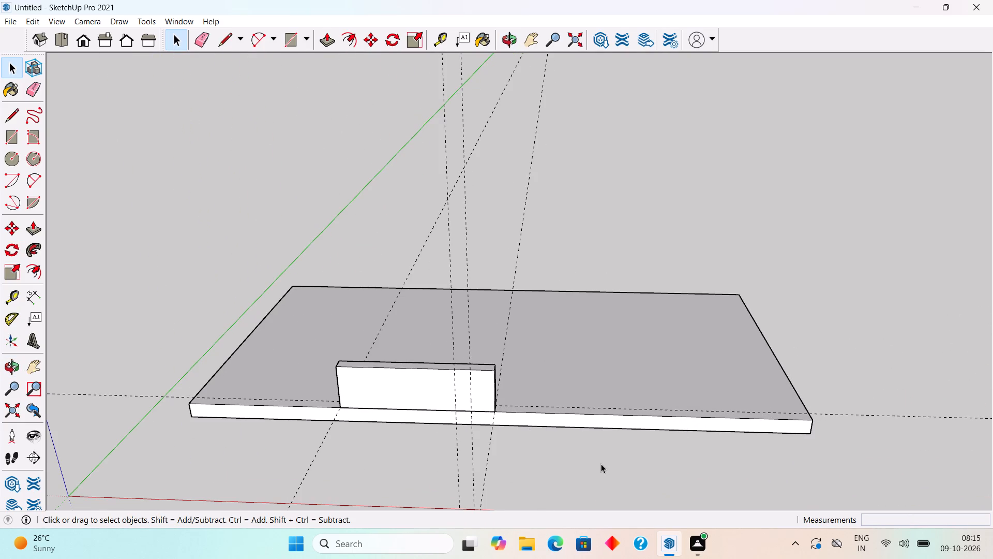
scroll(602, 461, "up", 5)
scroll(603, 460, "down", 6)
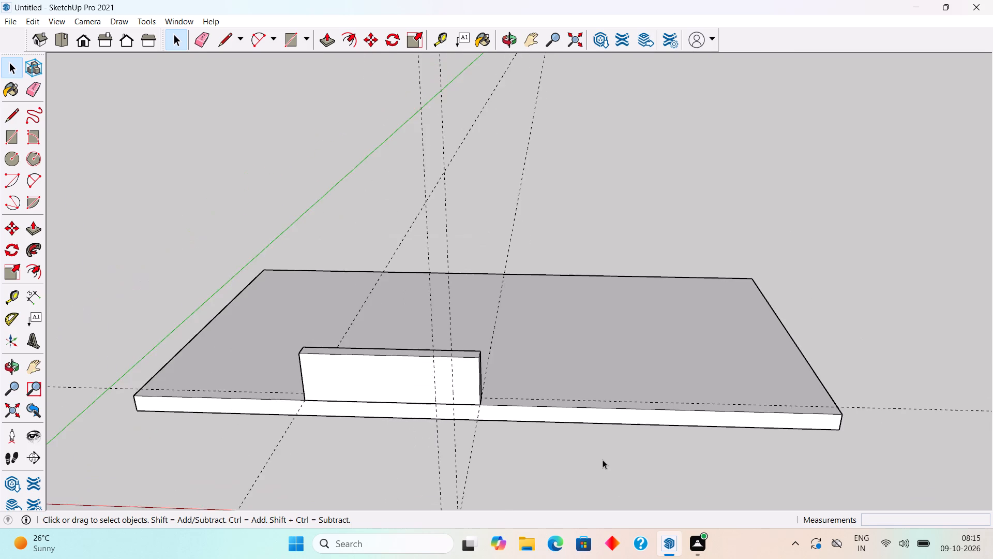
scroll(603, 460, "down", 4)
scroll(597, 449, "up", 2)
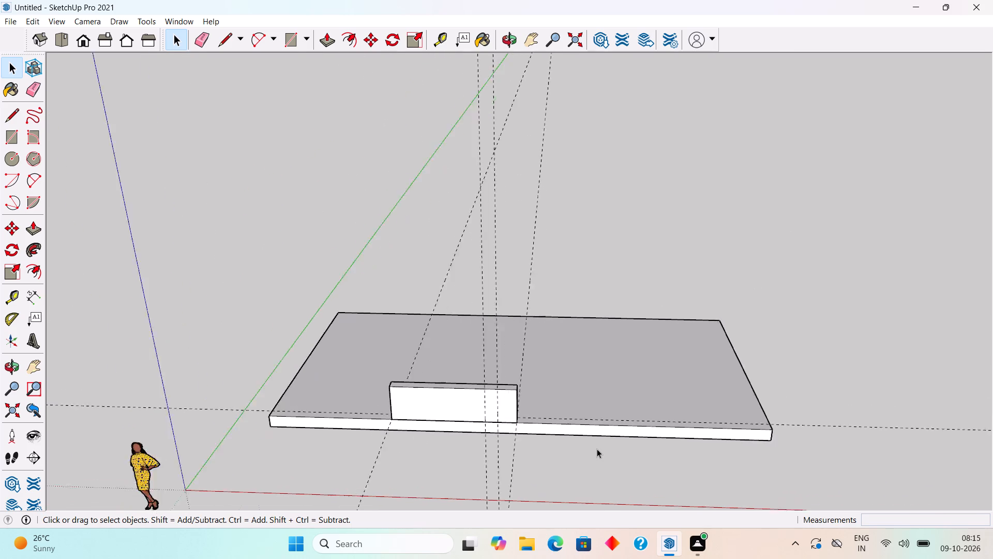
Inspect the whole slab with its wall and guides from the slab's short end and from the front.
scroll(597, 449, "up", 6)
middle_click_drag(679, 375, 517, 396)
scroll(515, 396, "down", 5)
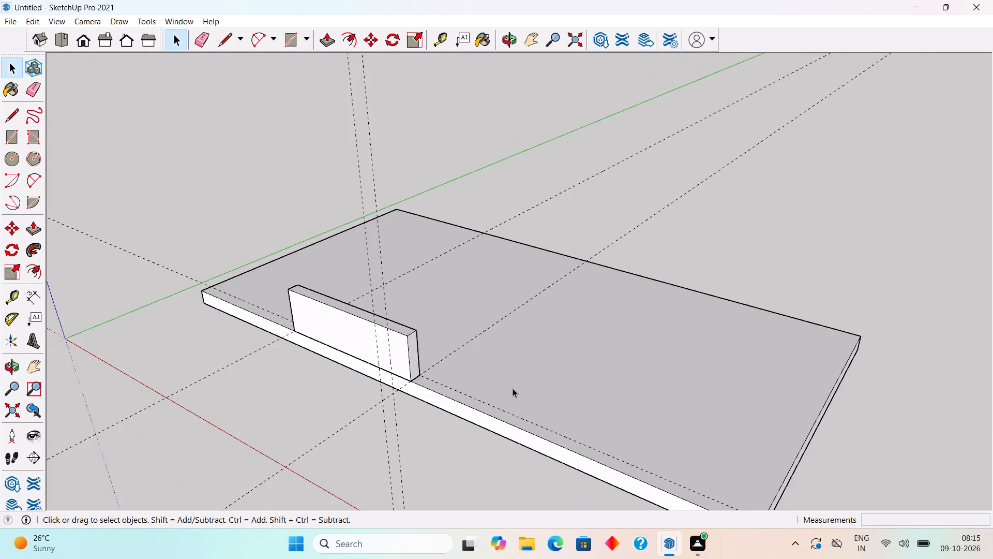
scroll(513, 388, "down", 3)
scroll(714, 357, "down", 5)
middle_click_drag(768, 384, 478, 336)
scroll(515, 380, "up", 1)
scroll(568, 423, "up", 2)
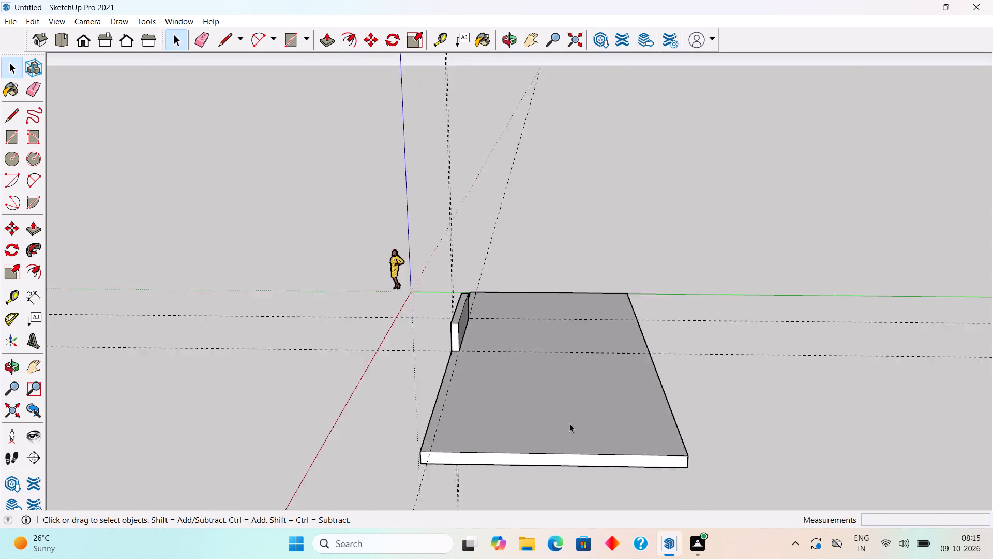
scroll(569, 423, "up", 9)
scroll(570, 423, "down", 10)
middle_click_drag(521, 416, 785, 409)
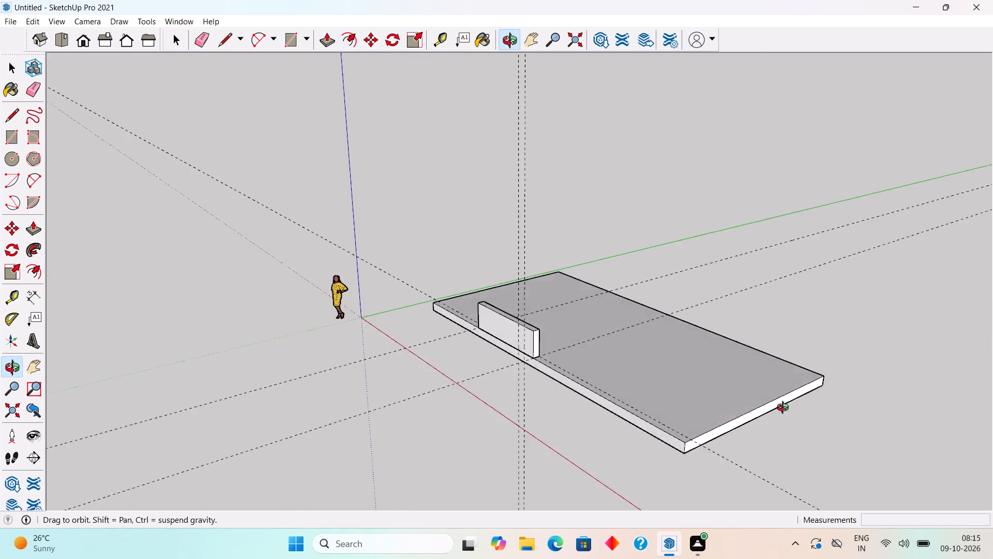
middle_click_drag(785, 409, 977, 355)
scroll(714, 361, "up", 5)
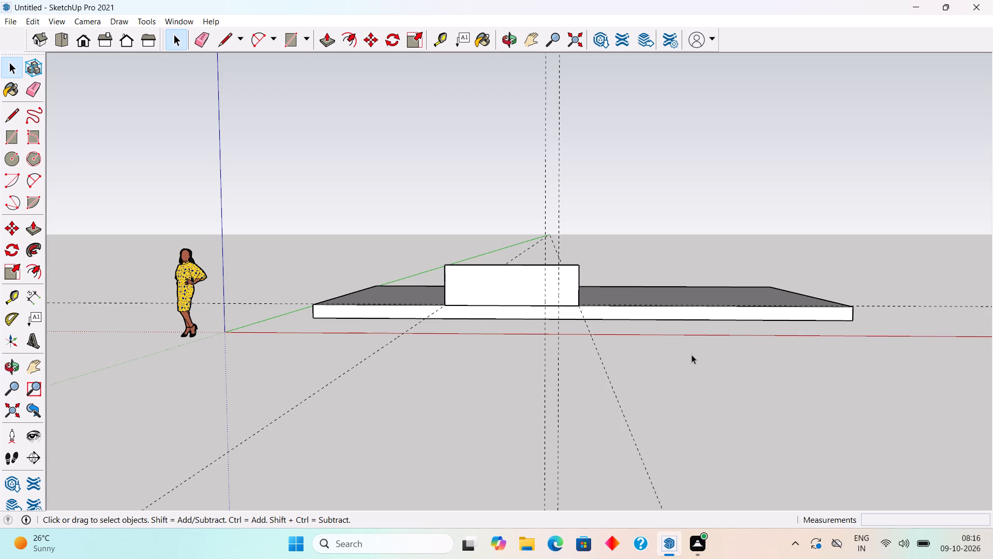
scroll(691, 355, "up", 5)
scroll(691, 355, "down", 5)
scroll(603, 298, "up", 5)
scroll(603, 295, "down", 10)
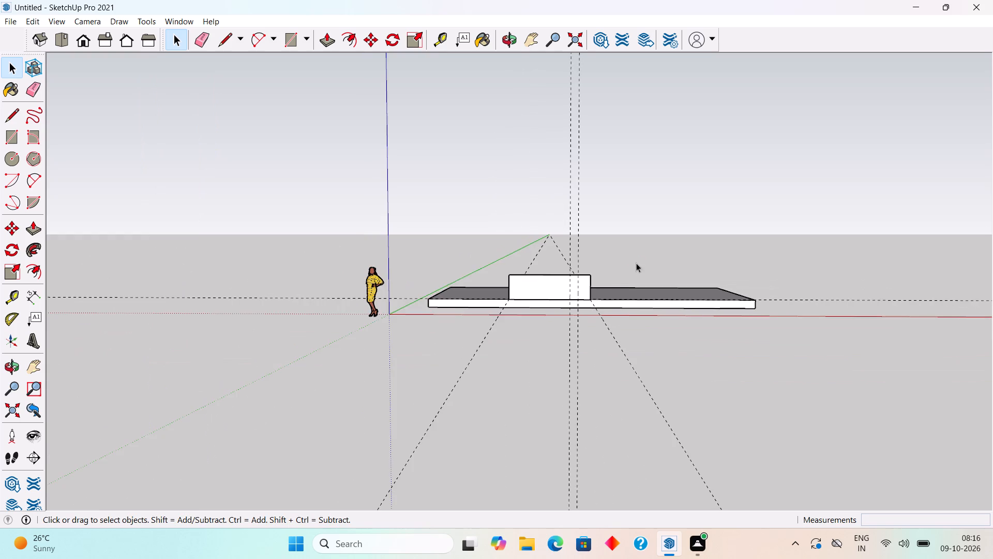
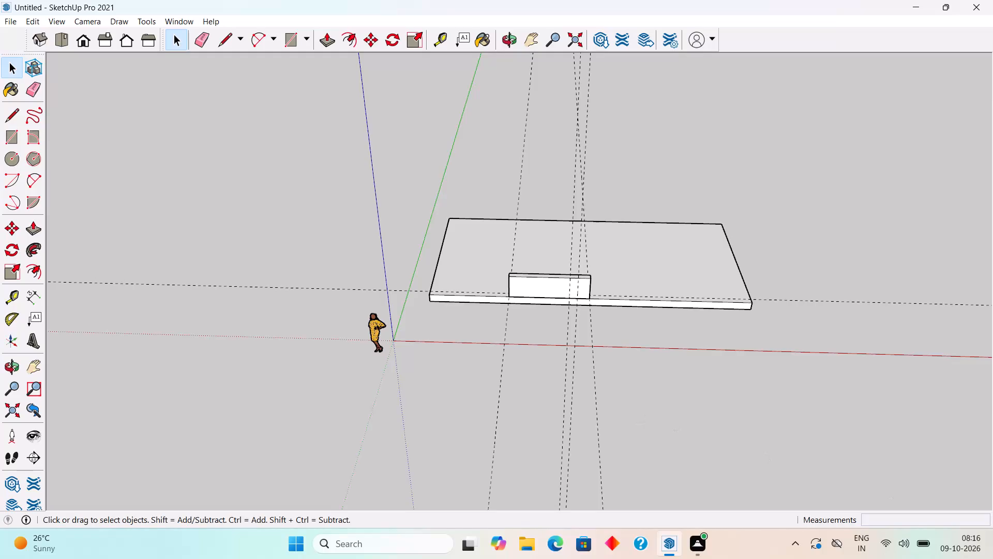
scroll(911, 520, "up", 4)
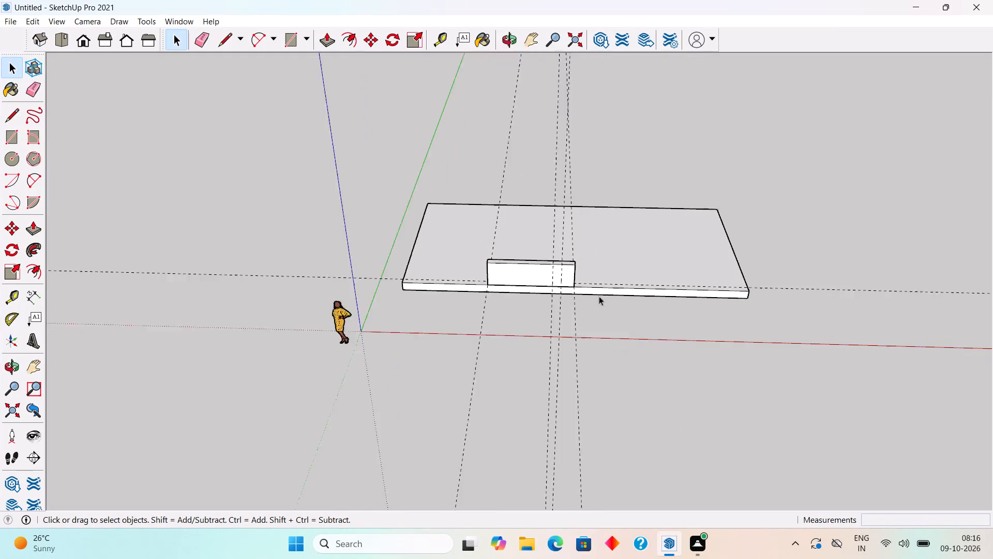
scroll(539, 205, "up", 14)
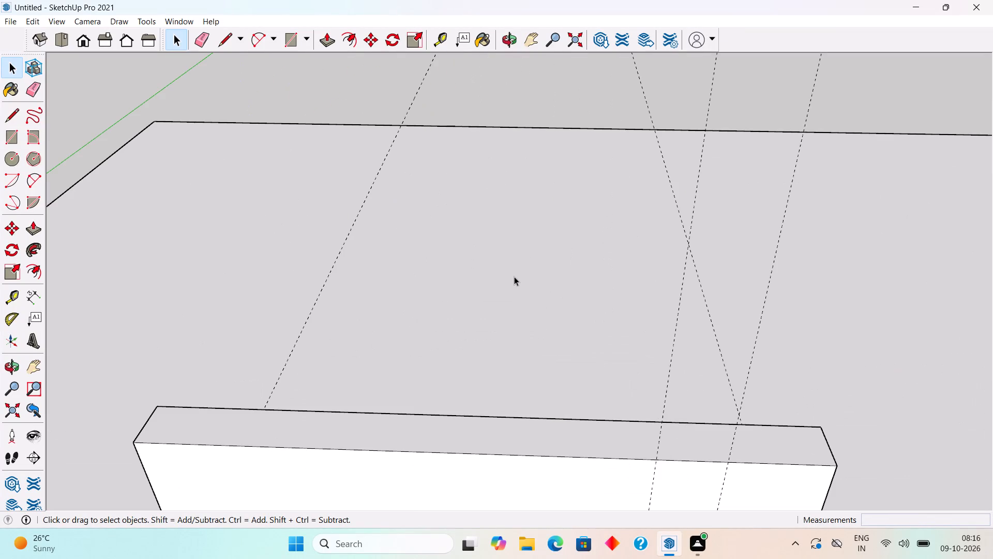
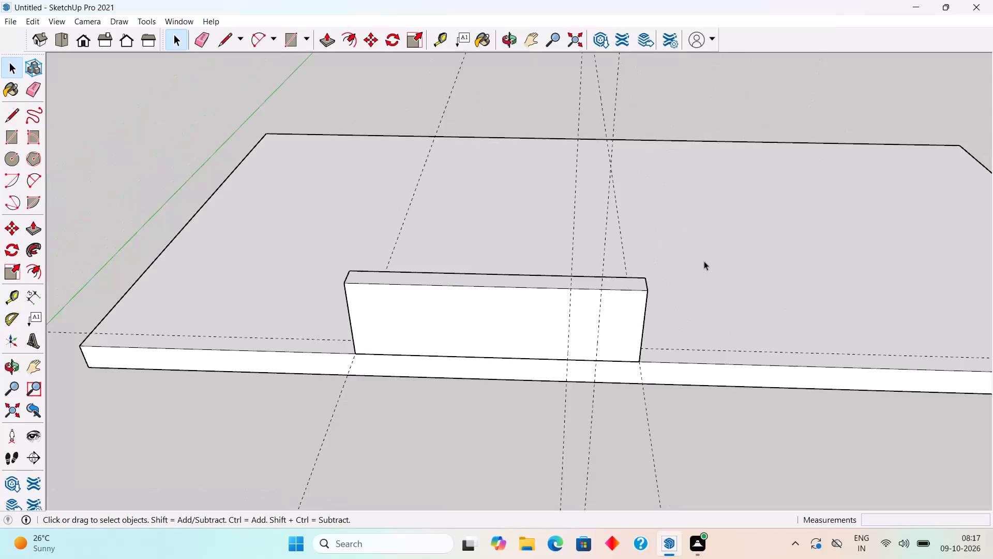
Open the base slab group and push/pull its short end face outward by 40' to lengthen the slab.
middle_click_drag(677, 288, 491, 288)
scroll(491, 288, "down", 11)
scroll(926, 504, "up", 3)
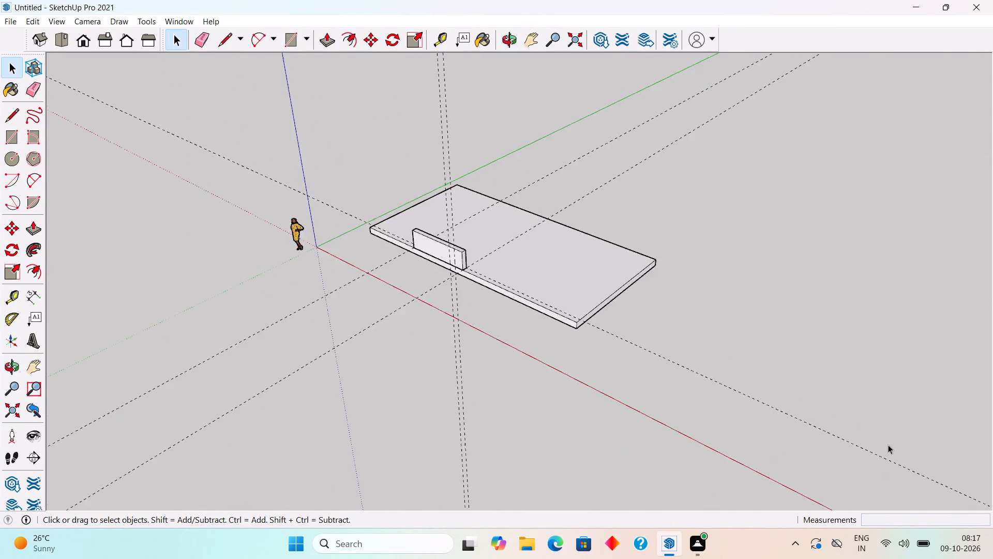
scroll(888, 445, "up", 8)
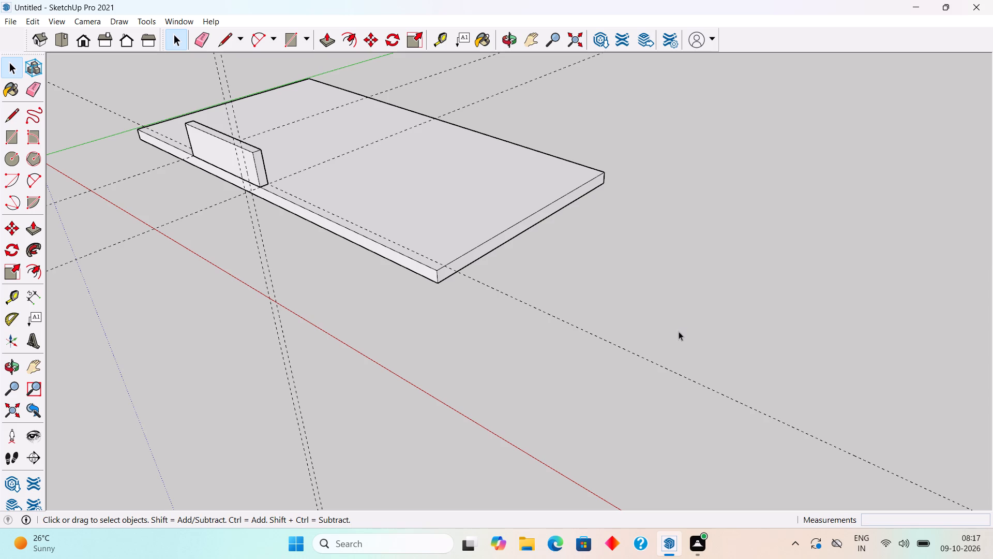
triple_click(462, 232)
key("p")
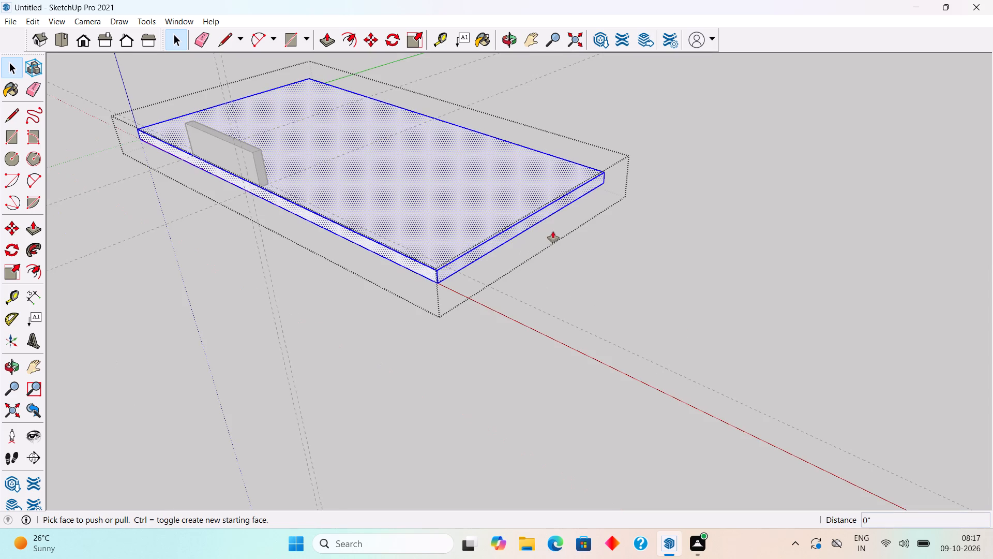
left_click(504, 233)
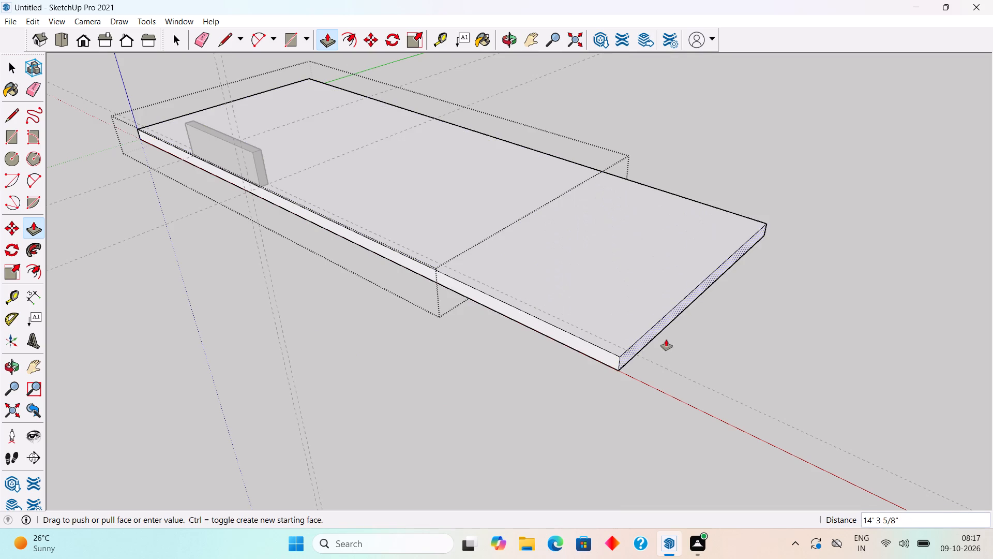
type("40'")
key("Return")
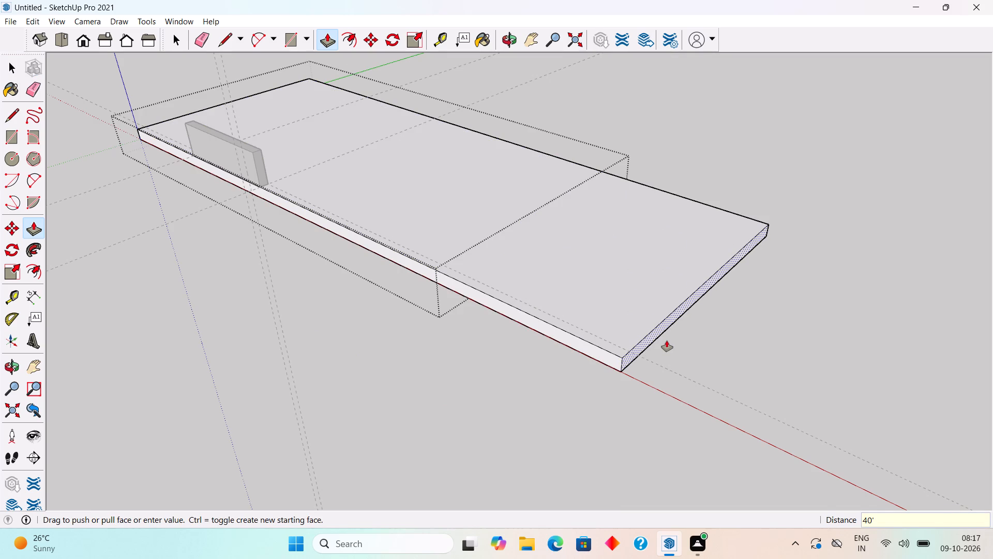
key("space")
scroll(667, 341, "down", 16)
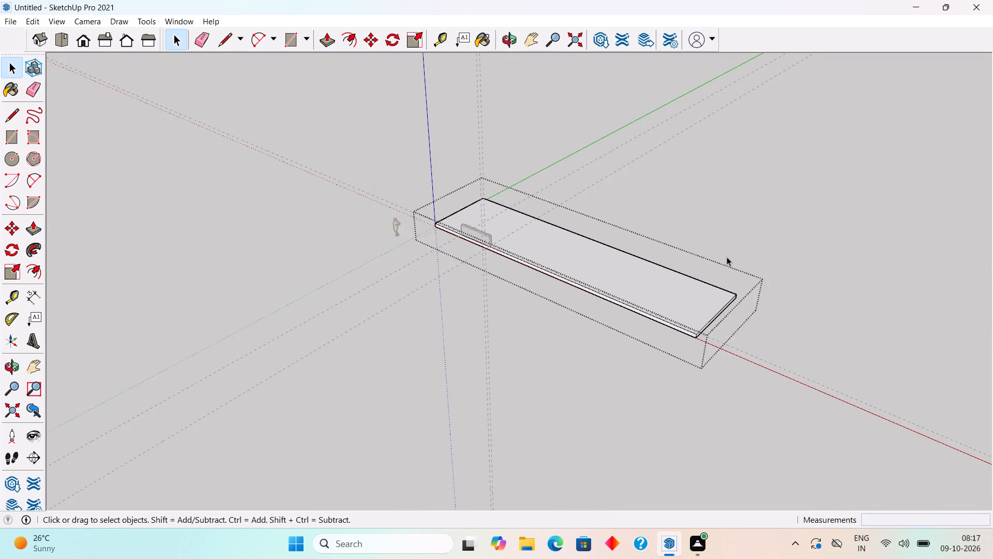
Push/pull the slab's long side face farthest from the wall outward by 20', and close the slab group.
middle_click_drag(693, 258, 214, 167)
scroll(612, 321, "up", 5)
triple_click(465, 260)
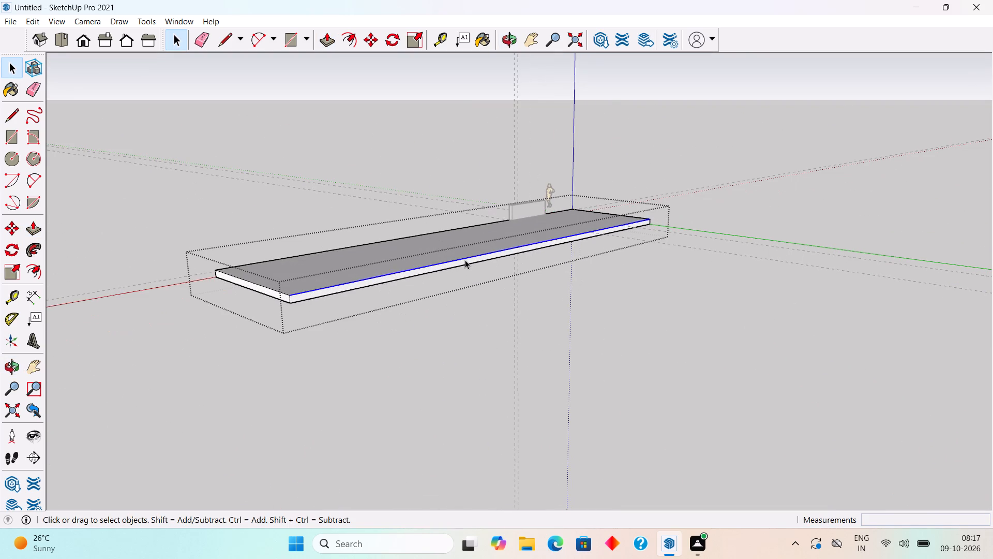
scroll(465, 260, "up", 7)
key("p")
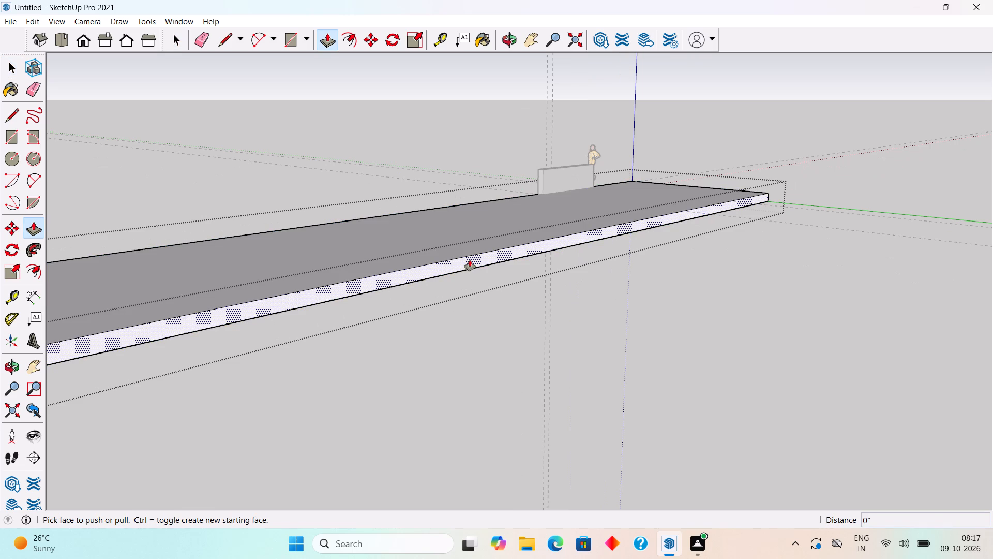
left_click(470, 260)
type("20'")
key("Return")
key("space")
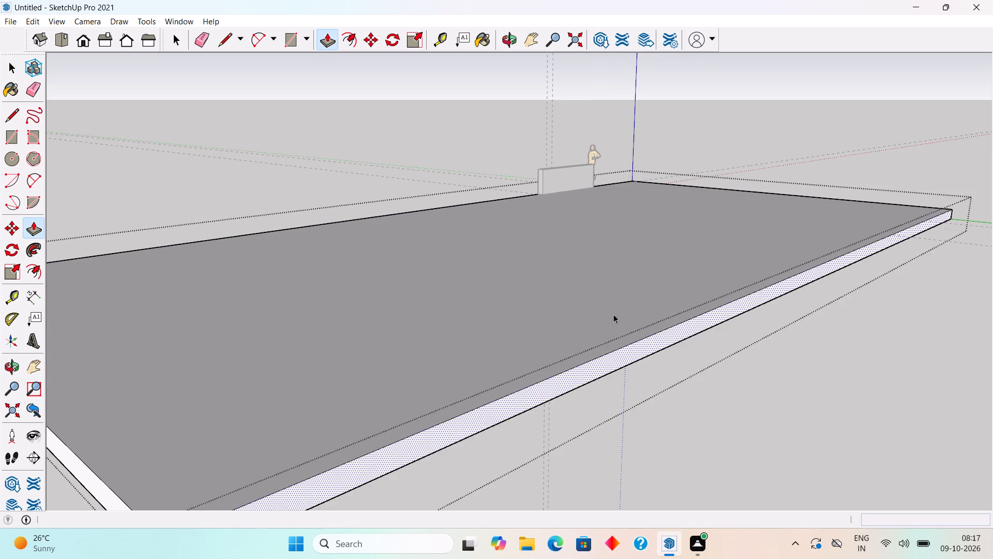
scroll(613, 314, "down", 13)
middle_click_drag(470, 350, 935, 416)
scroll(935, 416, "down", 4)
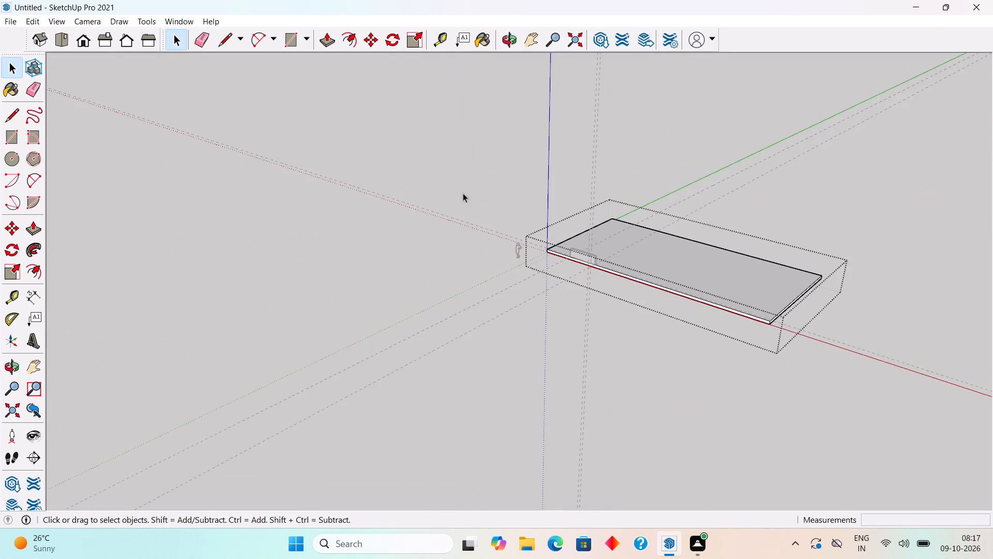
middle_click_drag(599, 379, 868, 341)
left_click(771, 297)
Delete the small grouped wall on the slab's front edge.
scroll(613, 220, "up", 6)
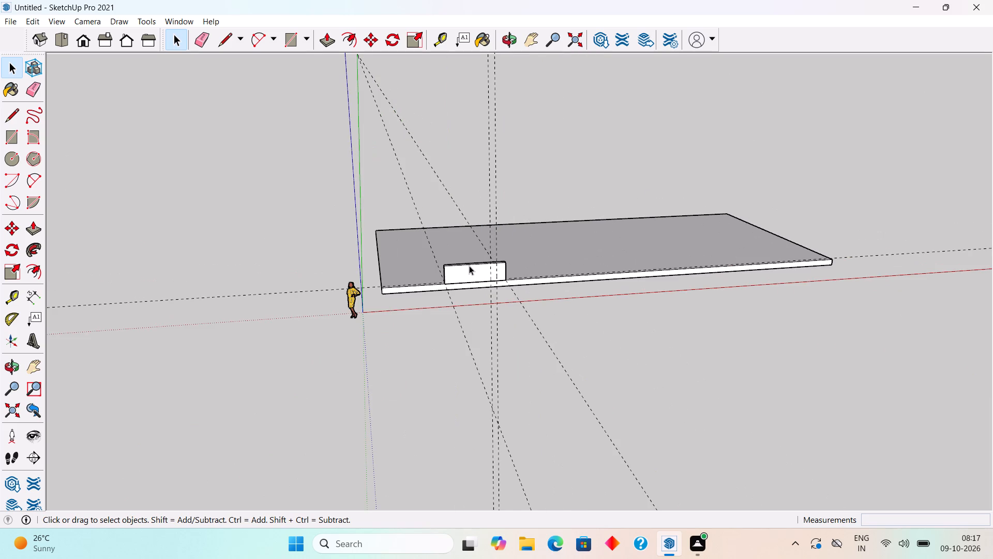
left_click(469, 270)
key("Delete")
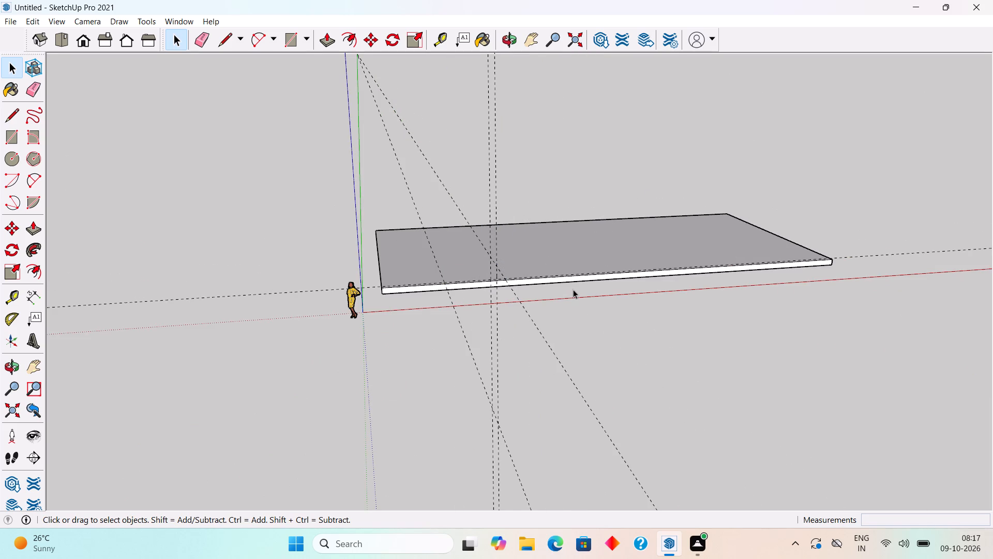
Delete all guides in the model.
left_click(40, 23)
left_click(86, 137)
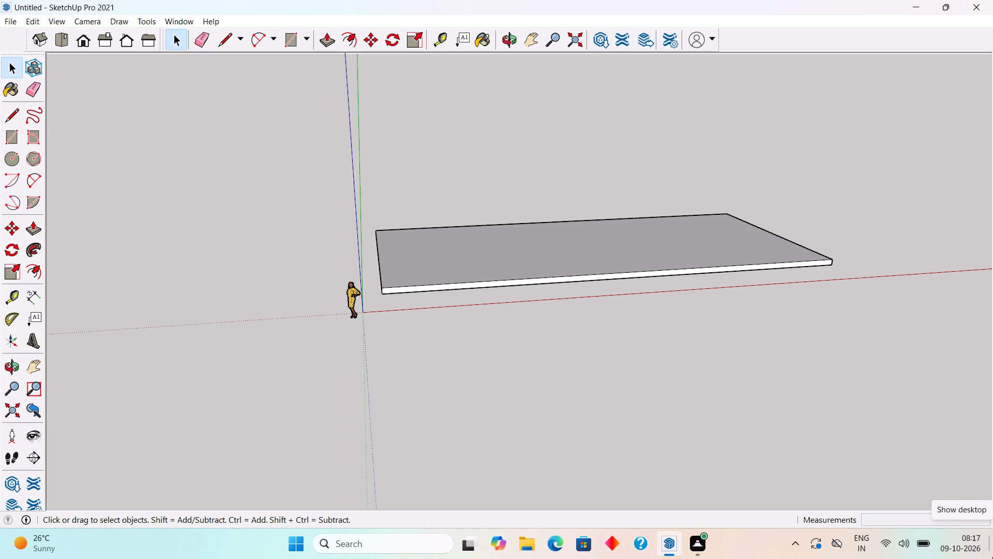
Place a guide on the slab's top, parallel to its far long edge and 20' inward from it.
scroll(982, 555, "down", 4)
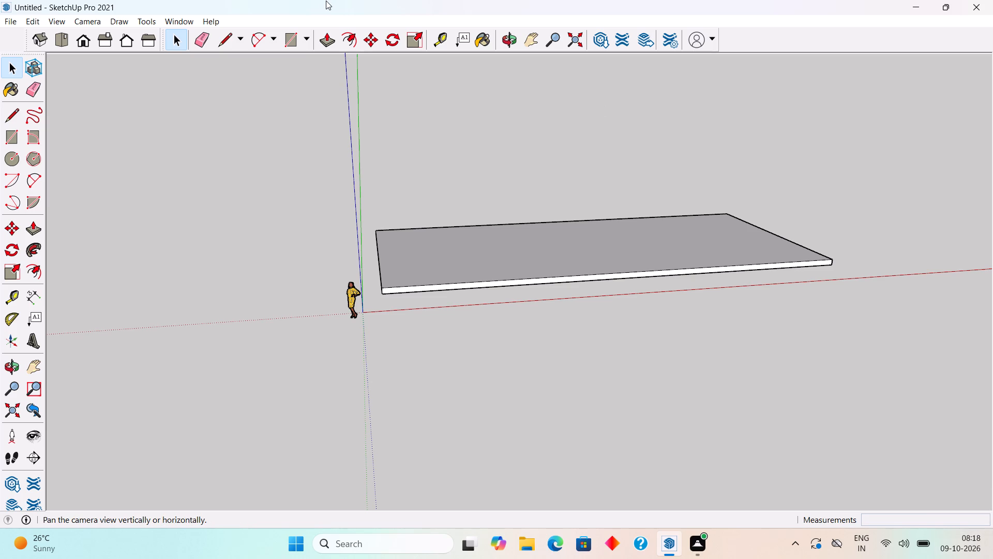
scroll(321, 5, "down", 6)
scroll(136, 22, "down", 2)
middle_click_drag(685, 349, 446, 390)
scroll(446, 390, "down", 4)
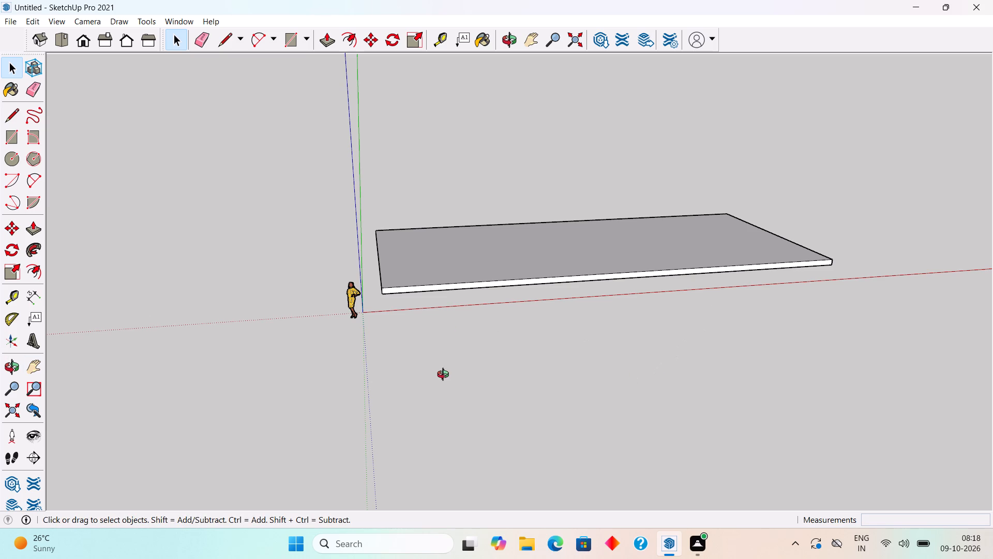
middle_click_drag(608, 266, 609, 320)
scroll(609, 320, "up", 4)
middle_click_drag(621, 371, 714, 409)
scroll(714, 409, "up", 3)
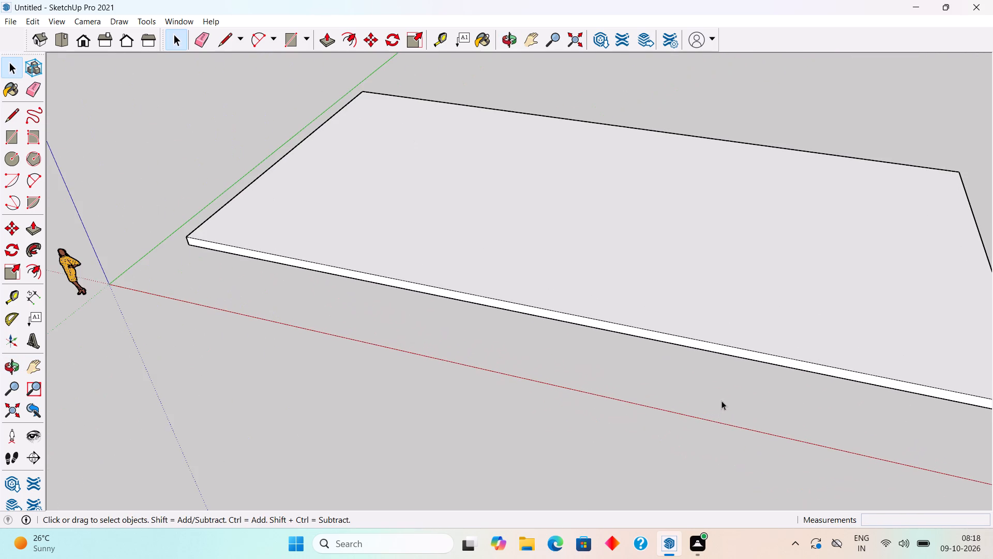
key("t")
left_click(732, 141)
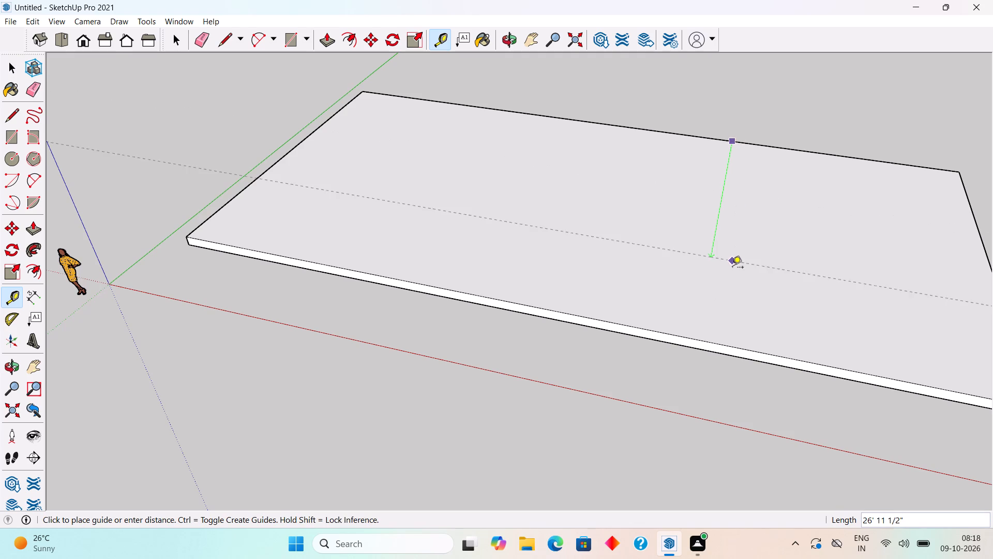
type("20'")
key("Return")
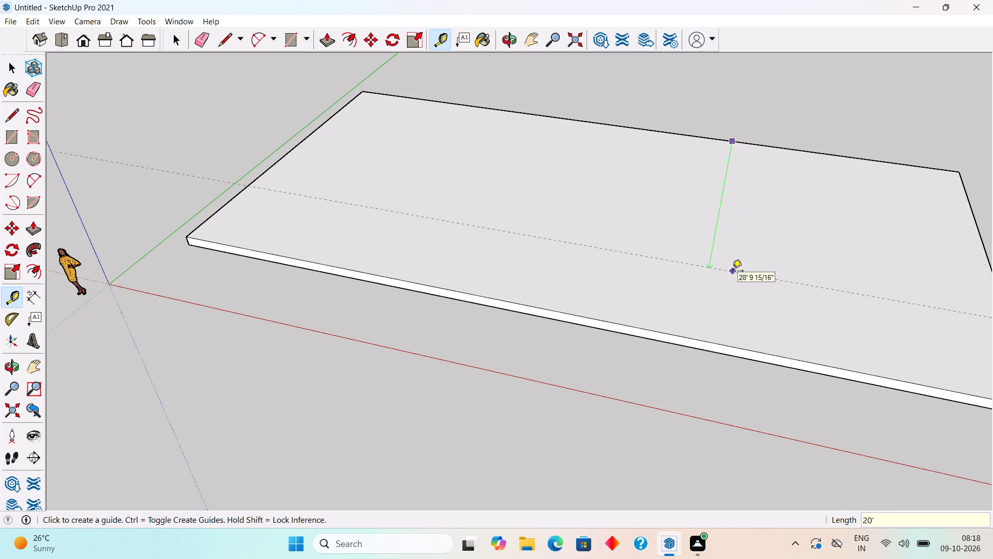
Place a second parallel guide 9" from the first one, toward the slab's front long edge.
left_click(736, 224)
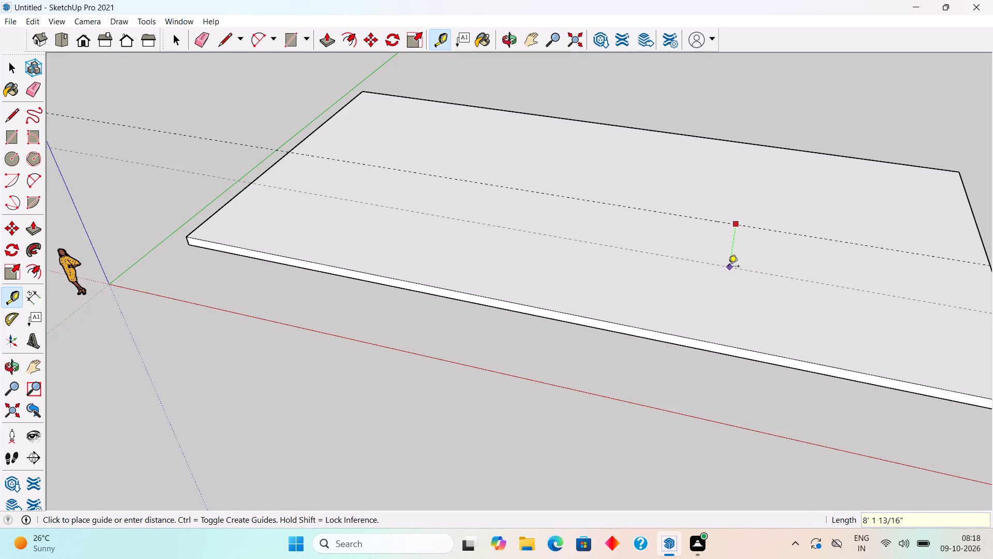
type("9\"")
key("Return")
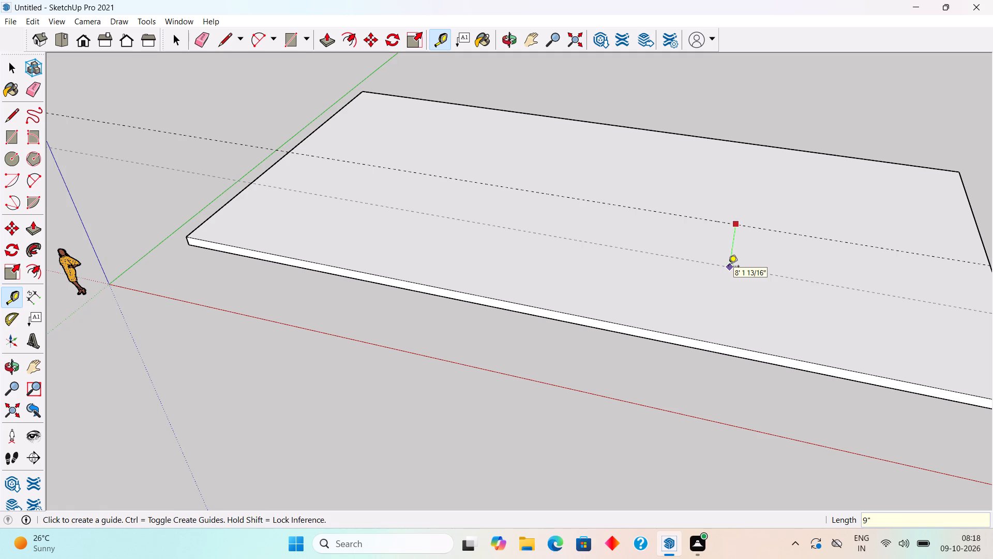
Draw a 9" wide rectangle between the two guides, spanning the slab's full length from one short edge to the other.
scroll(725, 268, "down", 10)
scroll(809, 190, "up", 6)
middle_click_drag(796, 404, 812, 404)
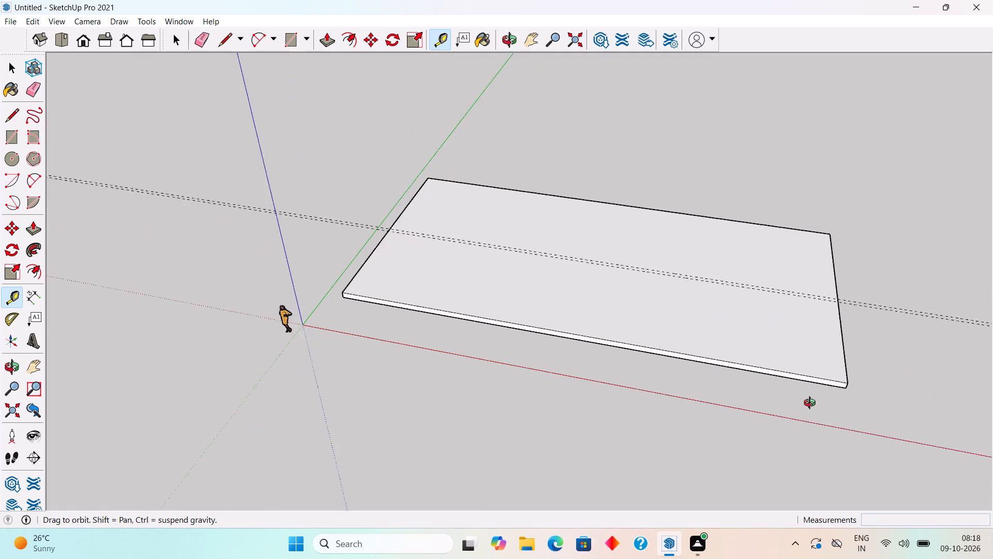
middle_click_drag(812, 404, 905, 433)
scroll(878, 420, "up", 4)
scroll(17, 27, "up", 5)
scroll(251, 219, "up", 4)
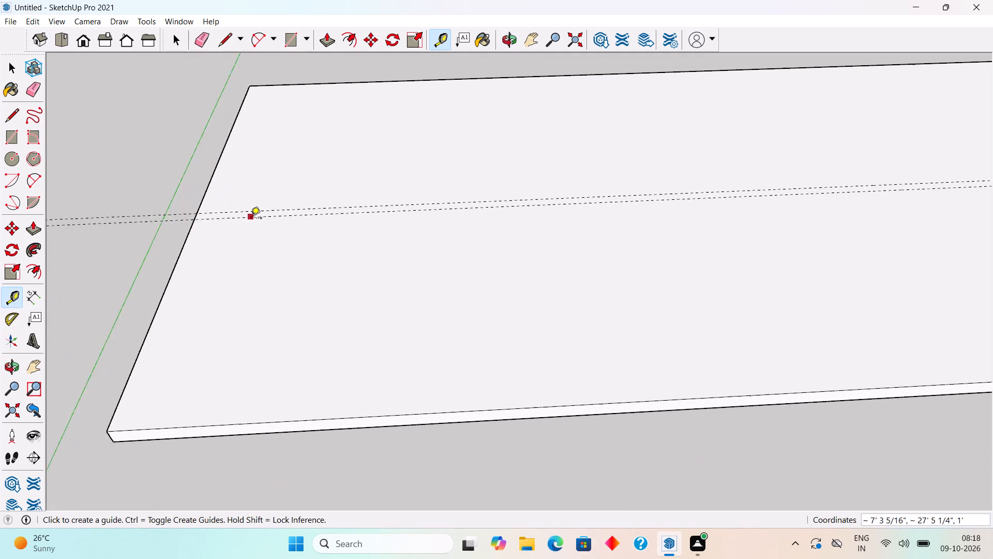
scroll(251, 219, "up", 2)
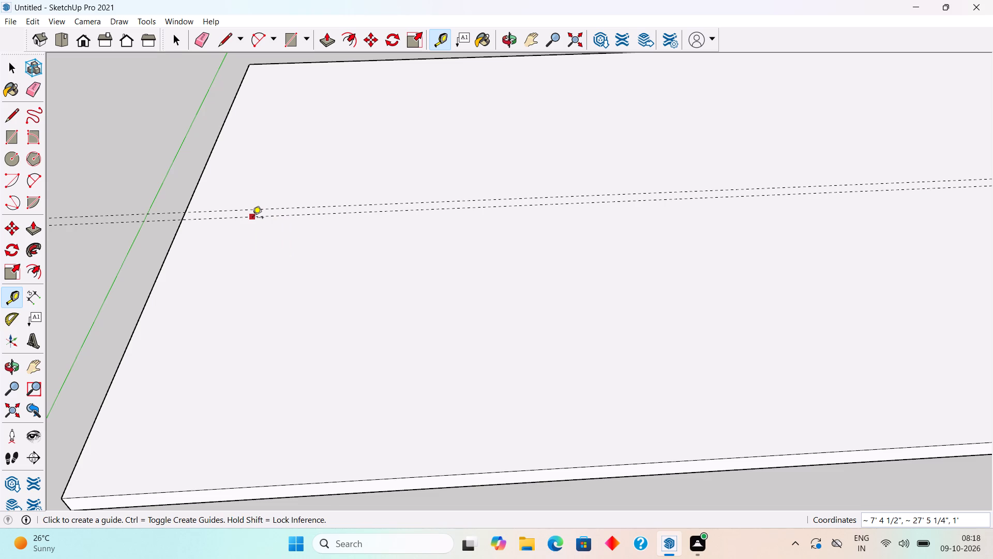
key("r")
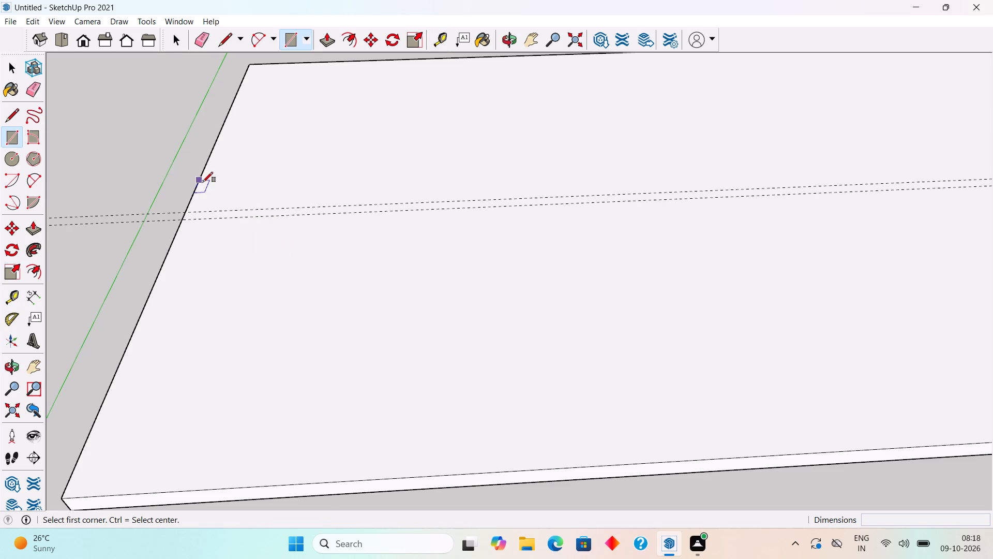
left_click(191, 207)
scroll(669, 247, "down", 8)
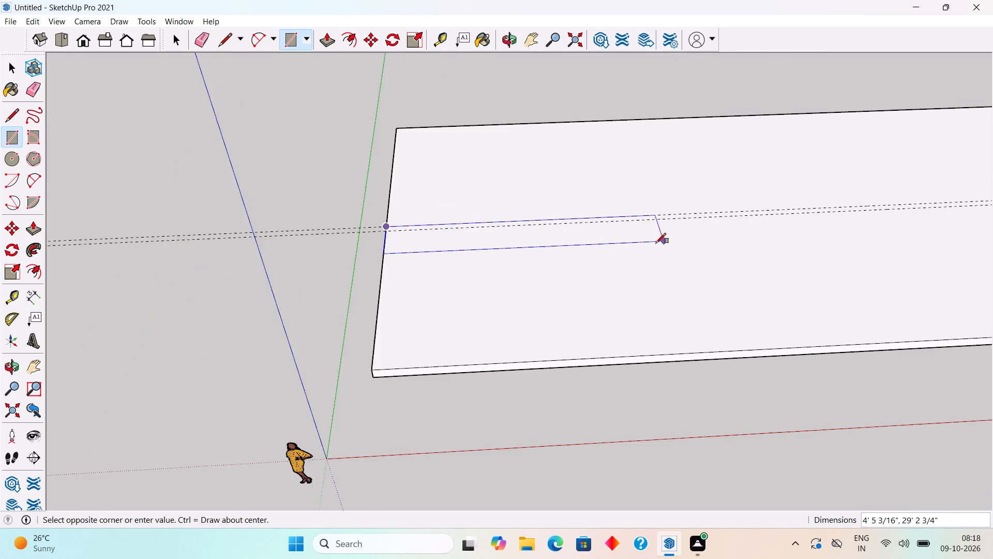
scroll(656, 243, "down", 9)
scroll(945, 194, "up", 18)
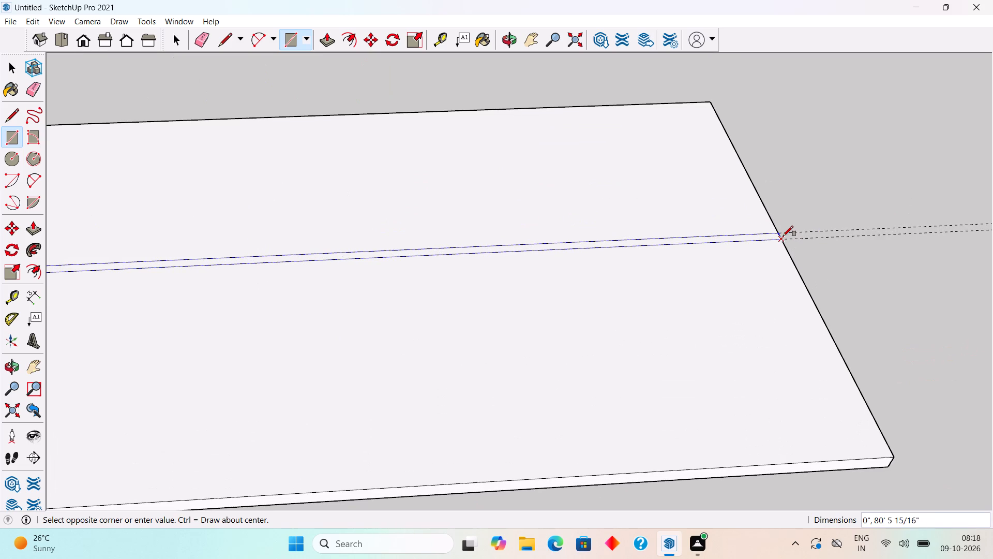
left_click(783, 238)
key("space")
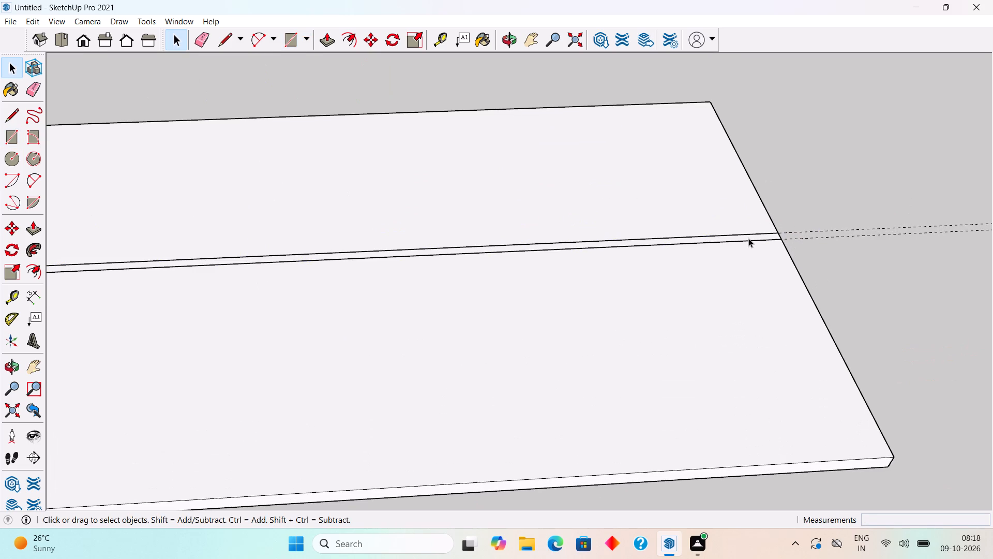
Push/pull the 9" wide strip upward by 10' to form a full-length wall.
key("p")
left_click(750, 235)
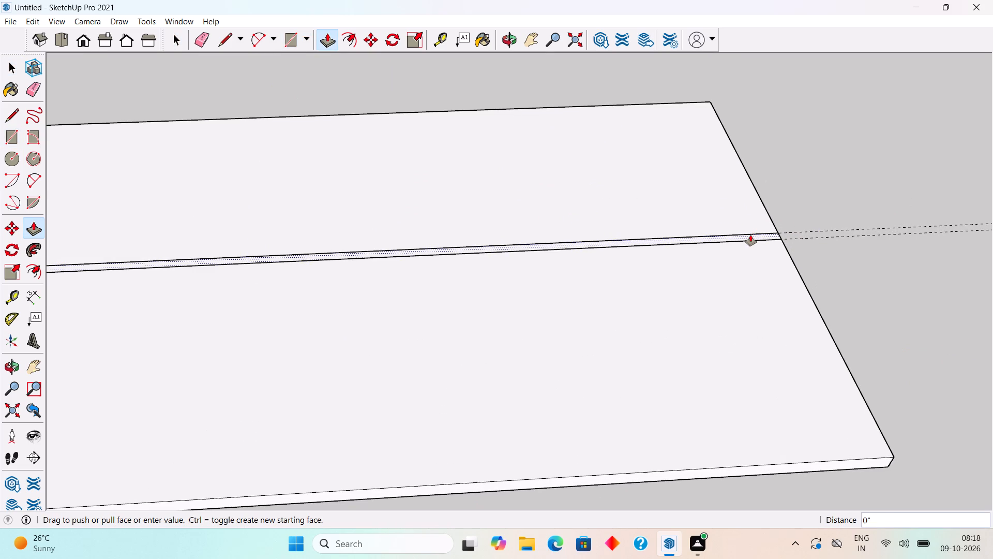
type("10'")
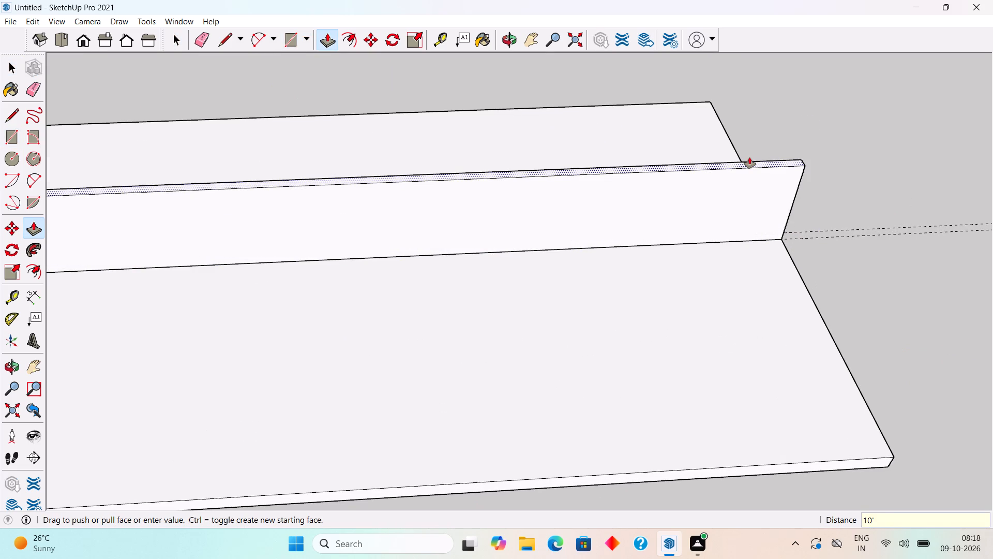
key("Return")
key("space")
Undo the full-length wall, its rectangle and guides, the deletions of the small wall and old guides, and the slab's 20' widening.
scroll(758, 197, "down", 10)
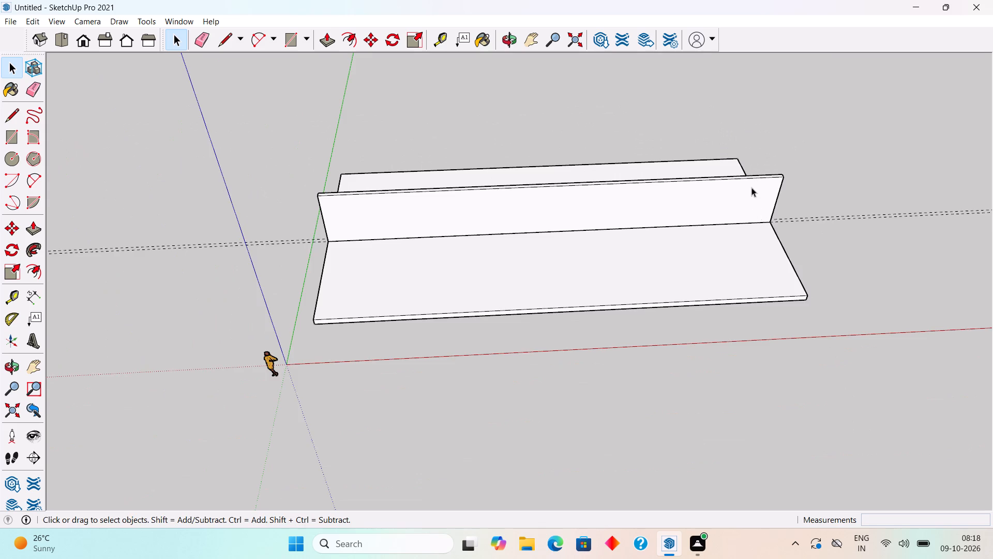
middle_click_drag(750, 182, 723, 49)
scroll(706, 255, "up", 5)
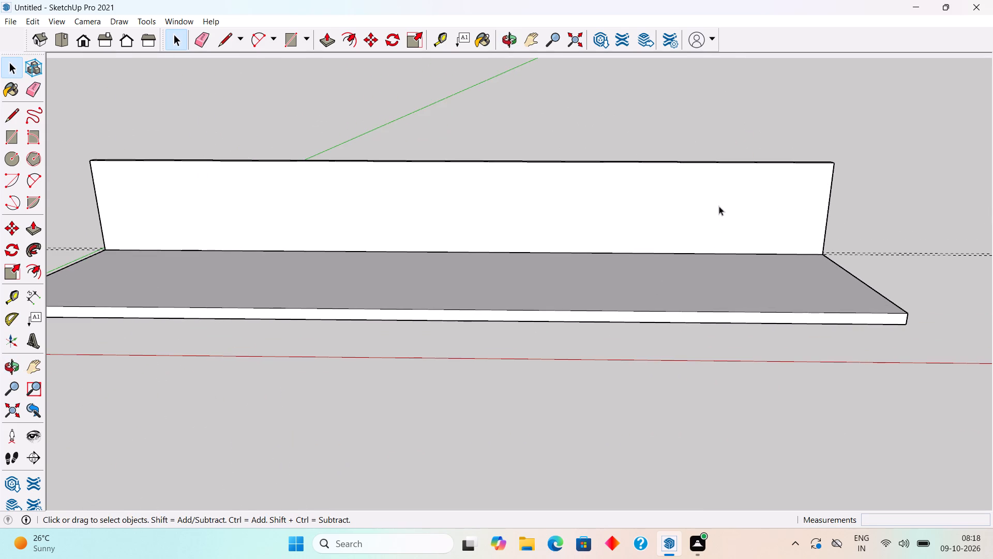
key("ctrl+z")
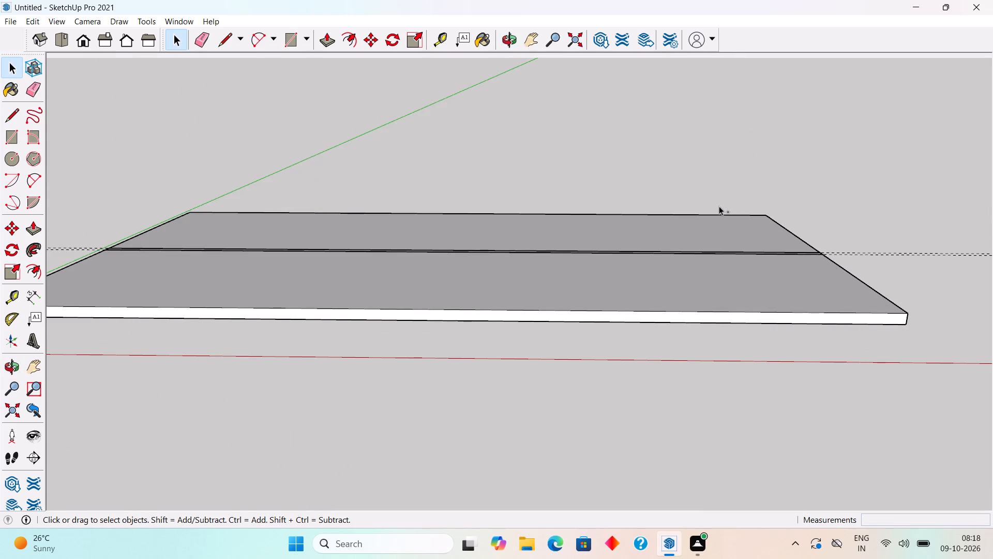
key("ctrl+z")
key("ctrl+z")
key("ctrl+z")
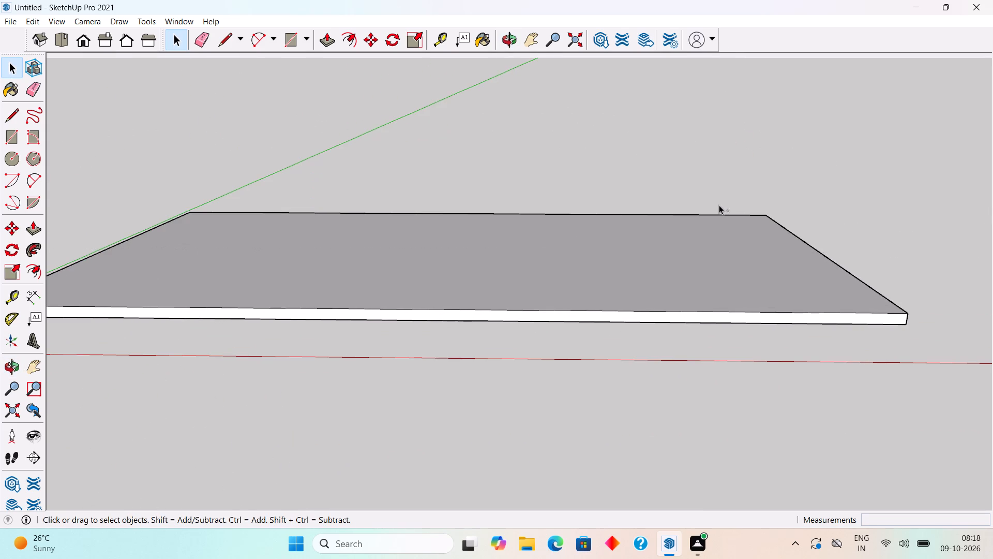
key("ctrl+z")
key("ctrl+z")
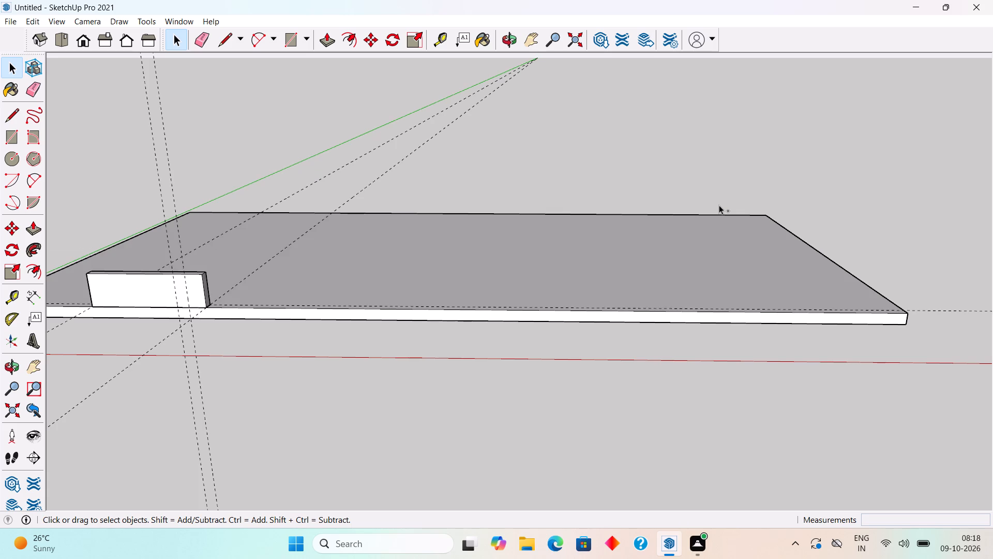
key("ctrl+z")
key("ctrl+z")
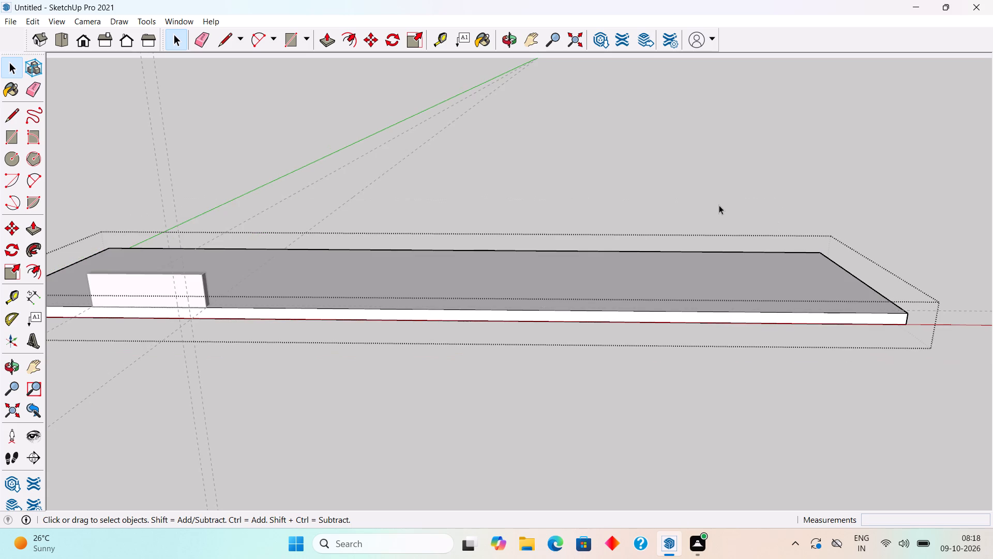
Undo the slab's 40' lengthening and close the slab group's editing.
key("ctrl+z")
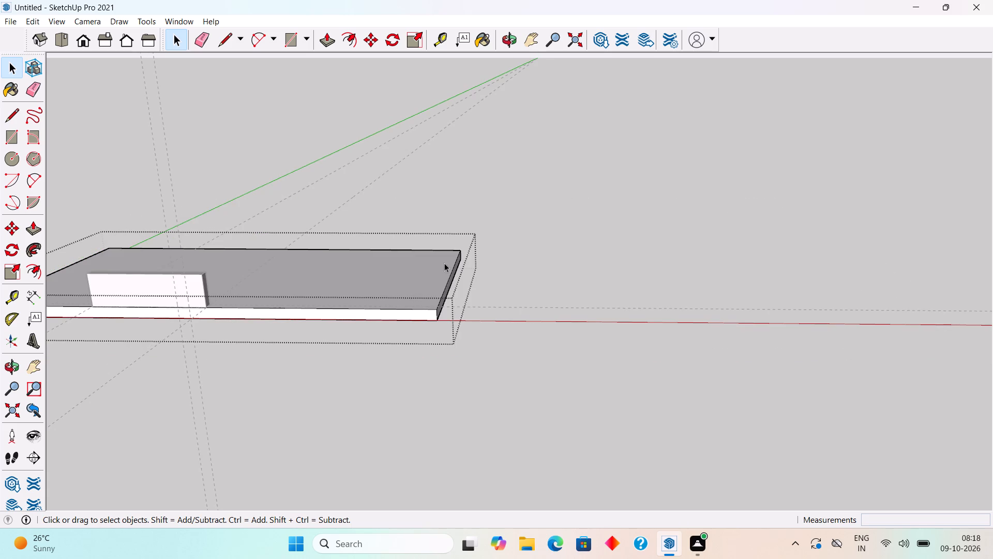
scroll(442, 285, "down", 3)
middle_click_drag(381, 335, 474, 308)
left_click(496, 413)
Delete the small wall standing on the slab.
scroll(460, 329, "up", 4)
scroll(341, 288, "down", 3)
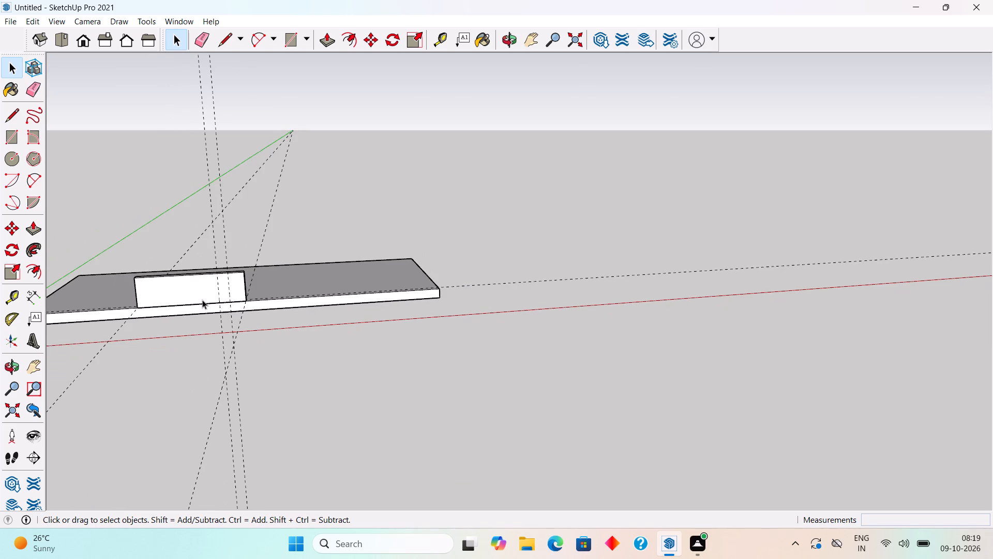
left_click(201, 299)
key("Delete")
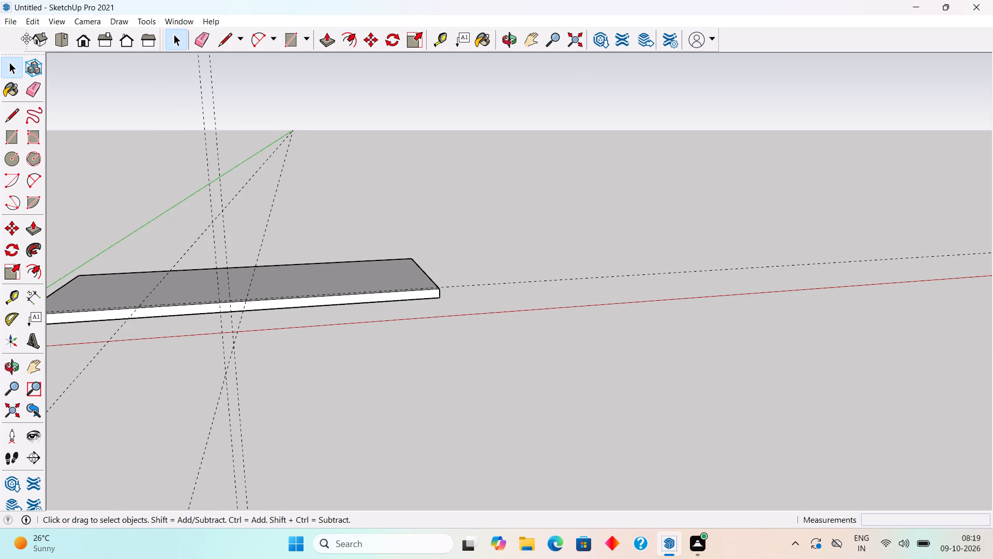
Delete all guides in the model.
left_click(36, 20)
left_click(84, 131)
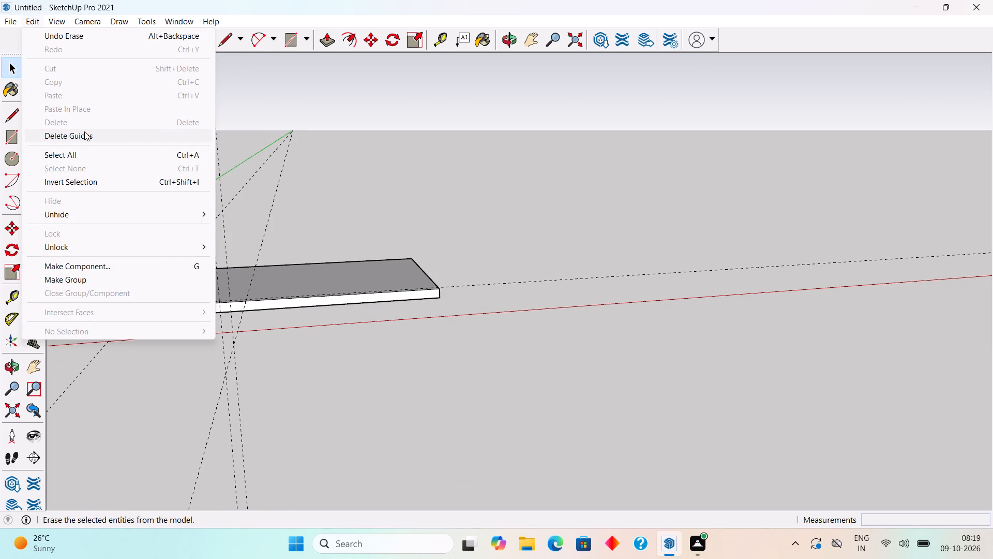
Place a guide on the slab's top face parallel to its back long edge, 10' in from that edge.
scroll(247, 334, "down", 4)
middle_click_drag(247, 334, 635, 342, "shift")
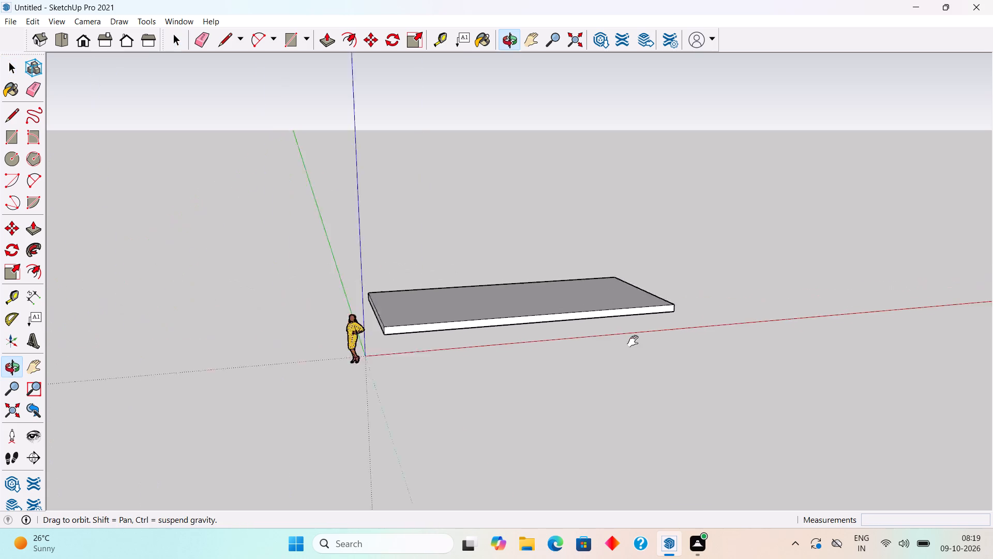
middle_click_drag(635, 342, 672, 342, "shift")
middle_click_drag(643, 376, 467, 448)
middle_click_drag(763, 126, 863, 405)
scroll(831, 358, "up", 5)
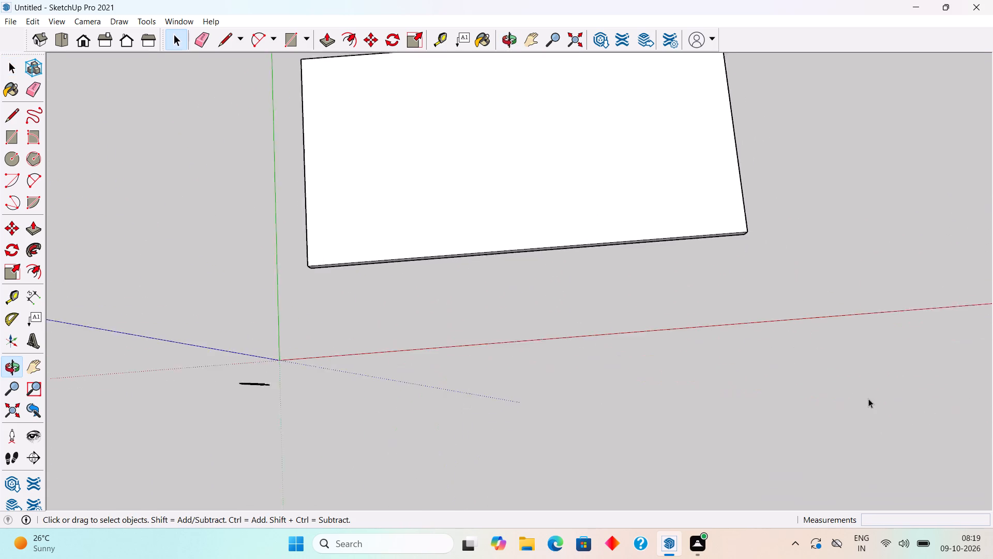
scroll(868, 399, "up", 1)
scroll(818, 324, "down", 5)
scroll(613, 78, "up", 6)
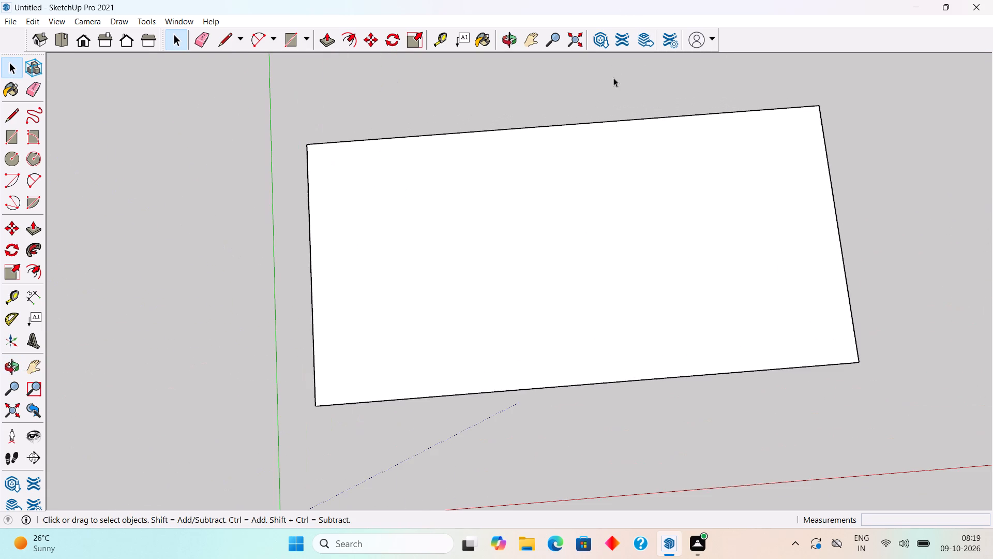
key("t")
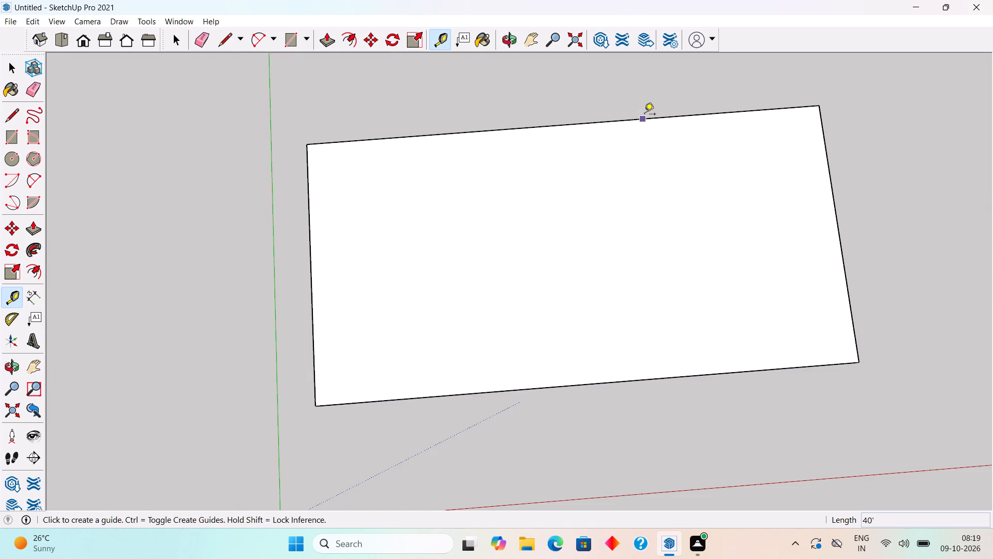
left_click(648, 120)
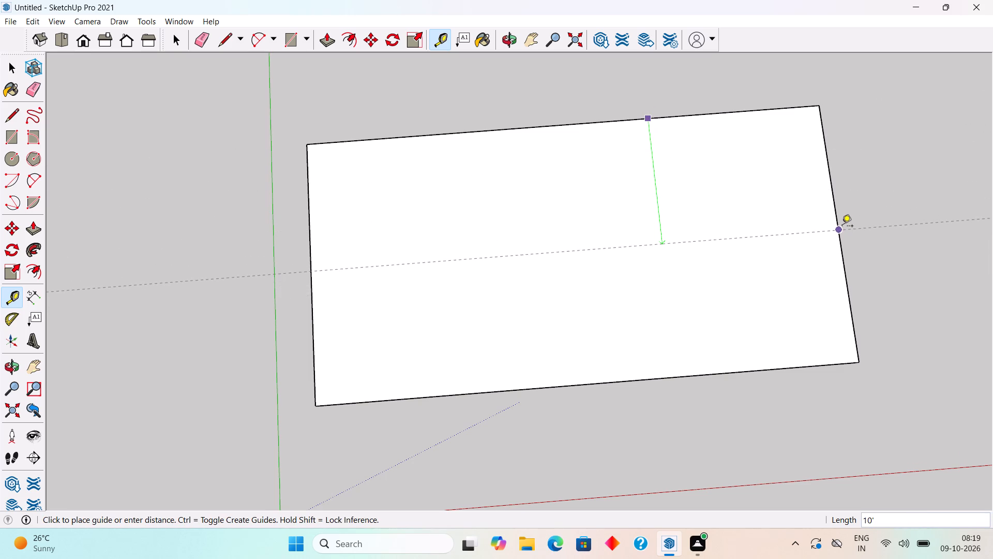
left_click(842, 226)
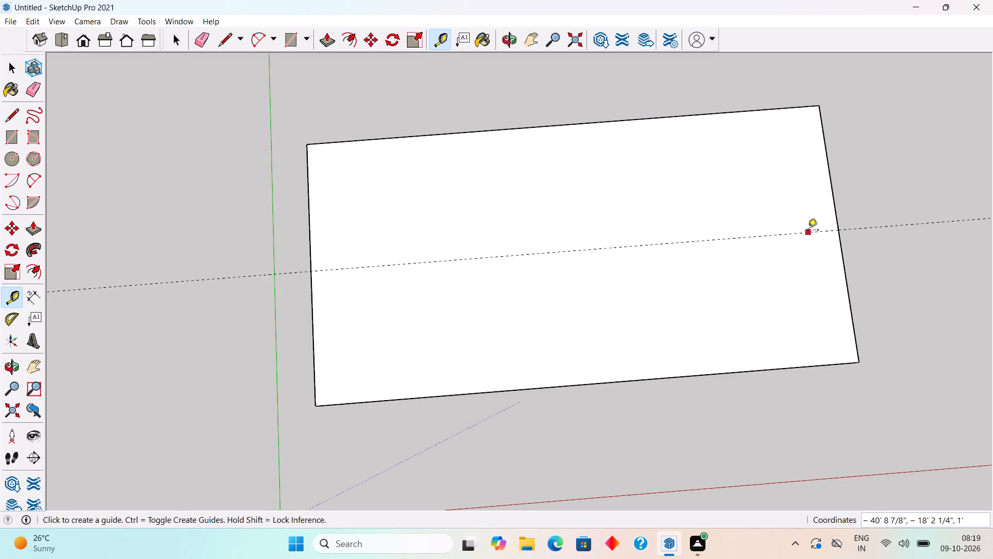
Place a second parallel guide 9" from the first one, toward the slab's front long edge.
left_click(808, 231)
type("9\"")
key("Return")
Draw a 9" by 40' rectangle between the two guides, from one short edge of the slab to the other.
type("tr")
left_click(310, 269)
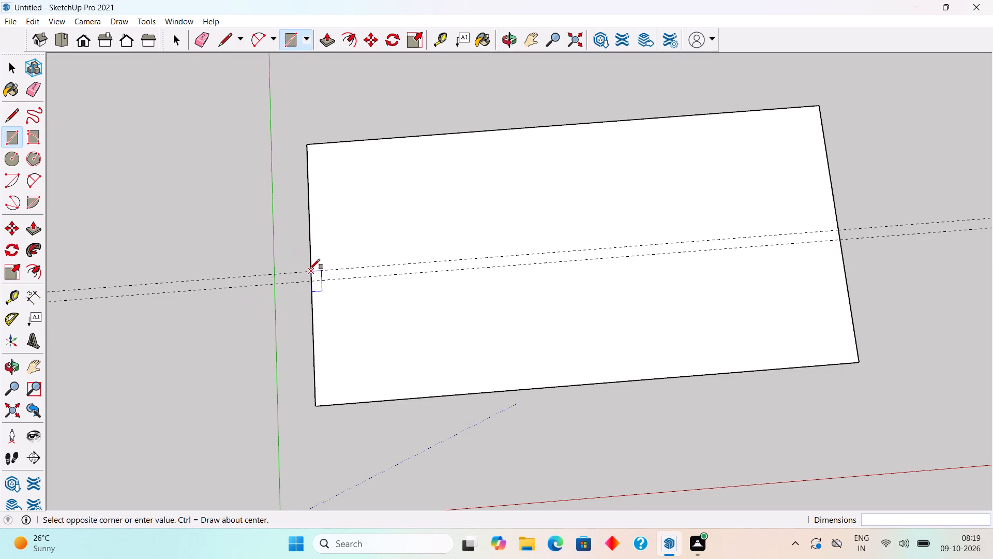
left_click(841, 242)
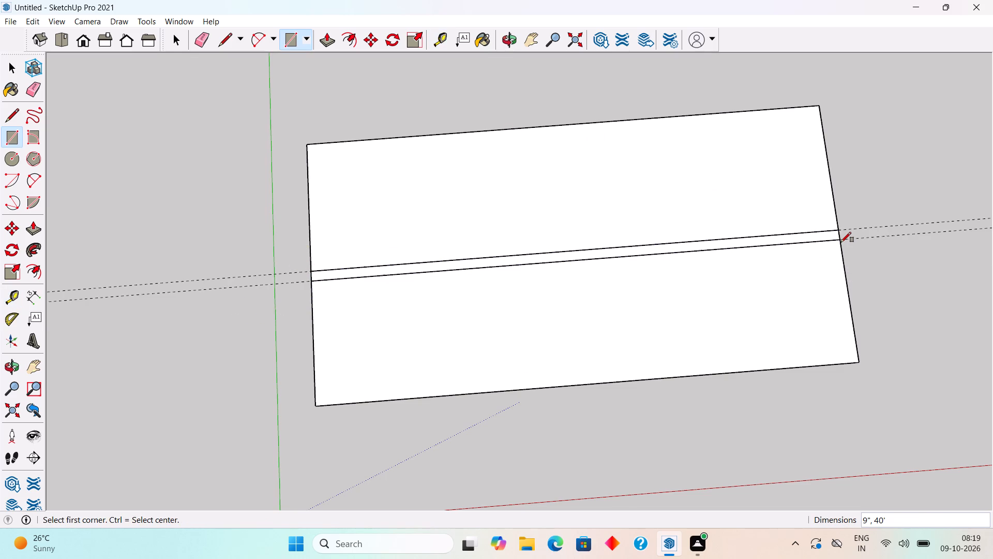
key("space")
Push/pull the 9" wide strip upward by 10' to form a full-length wall.
key("p")
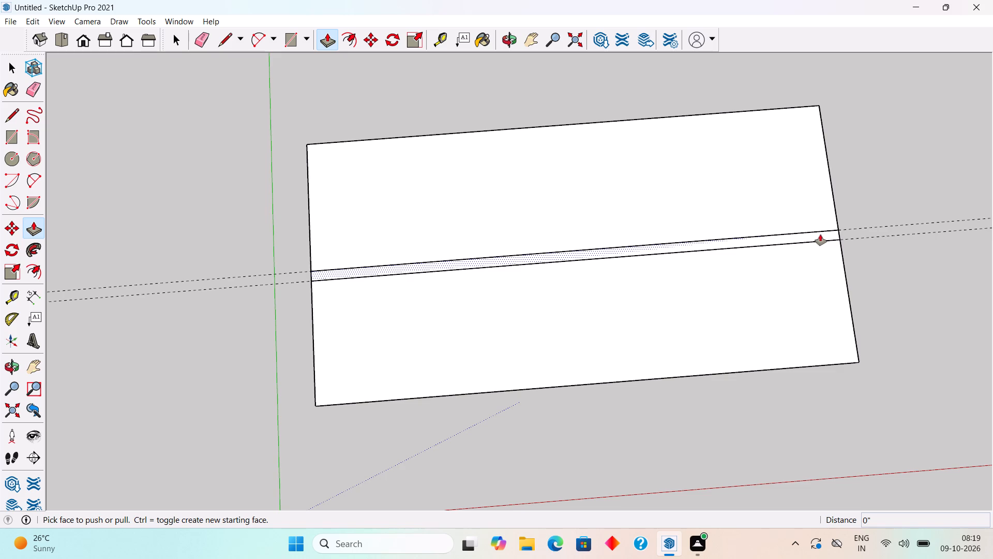
left_click(795, 236)
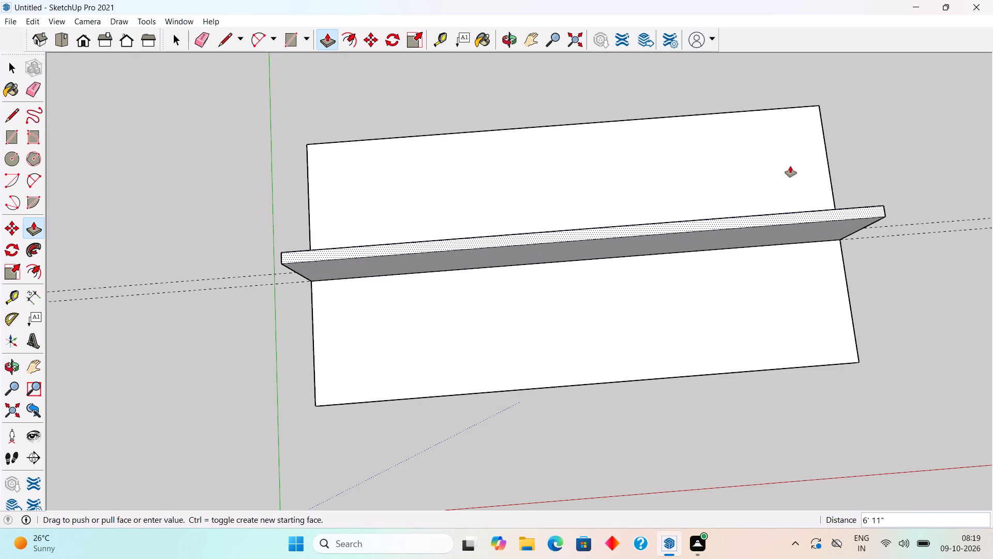
type("10'")
key("Return")
key("space")
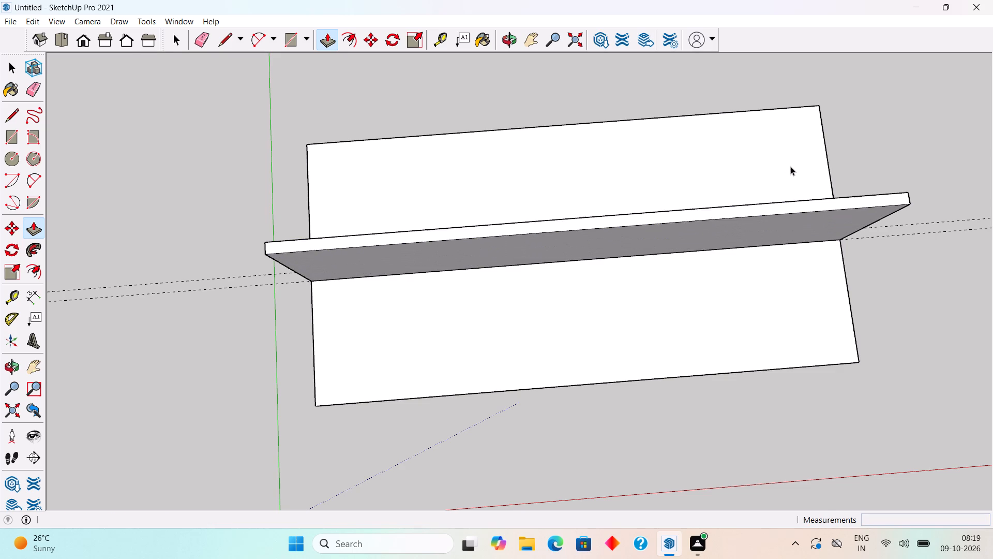
Select the entire full-length wall and make it a group.
scroll(790, 145, "down", 8)
middle_click_drag(799, 228, 724, 39)
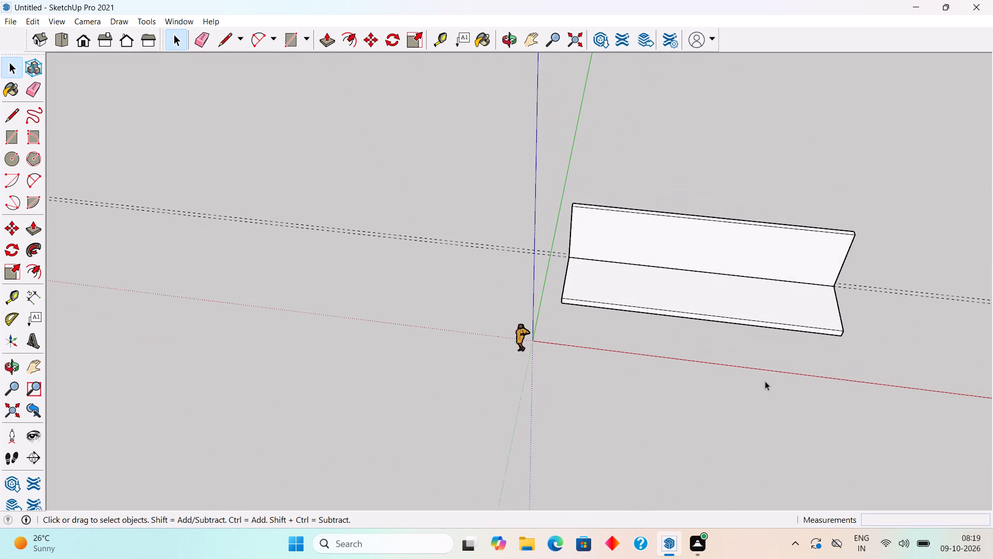
middle_click_drag(775, 350, 816, 252)
scroll(816, 252, "up", 8)
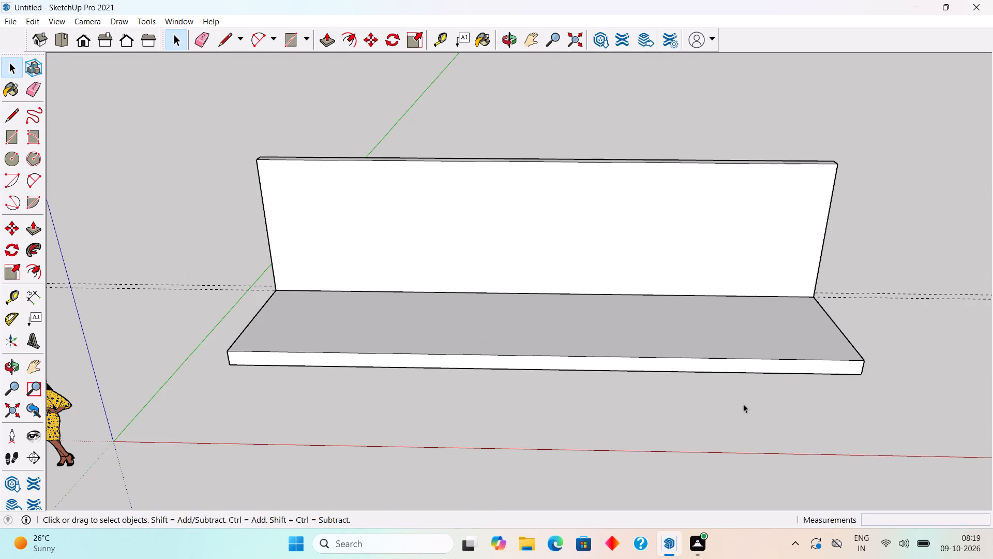
middle_click_drag(743, 403, 839, 347)
double_click(551, 243)
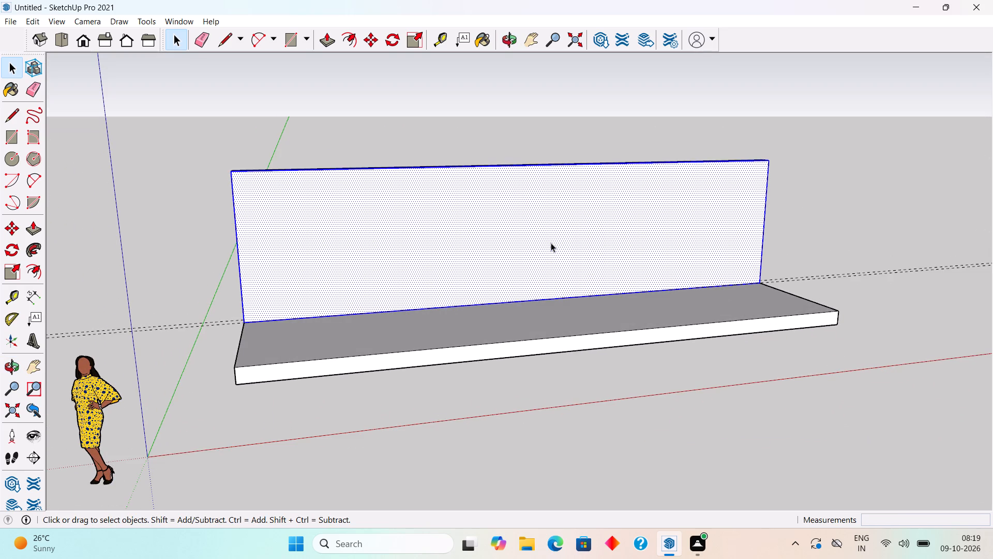
double_click(551, 243)
right_click(551, 243)
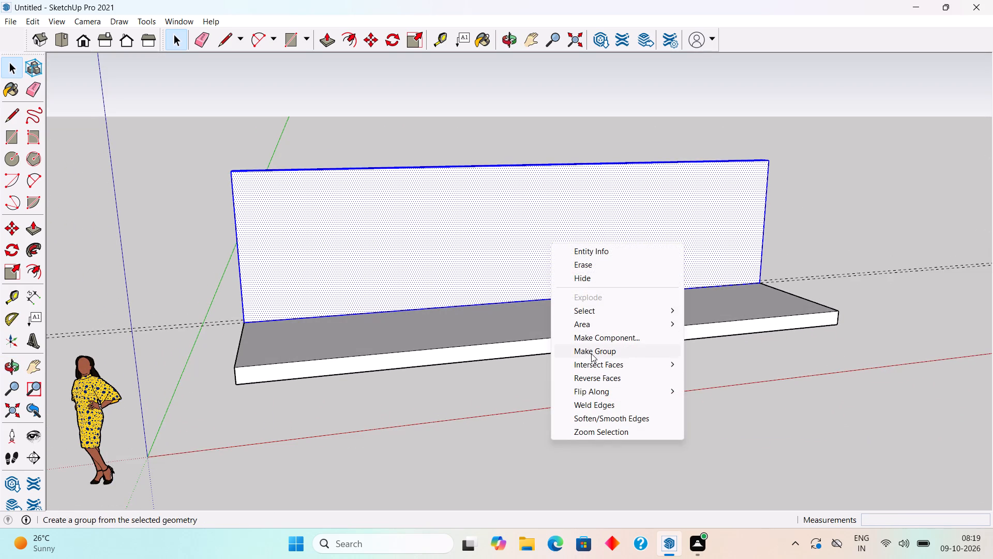
left_click(591, 354)
middle_click_drag(649, 257, 615, 395)
scroll(614, 394, "down", 3)
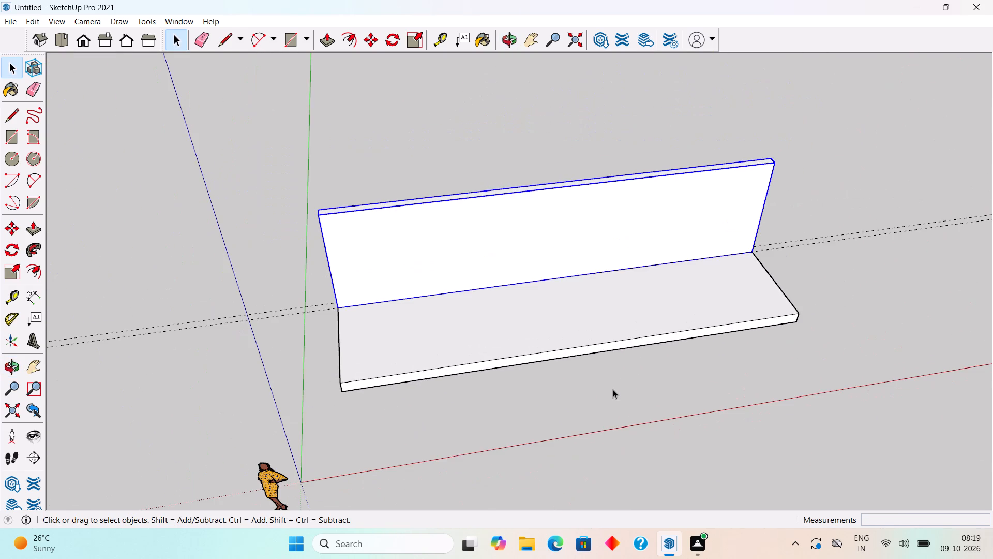
middle_click_drag(608, 313, 567, 236)
left_click(548, 155)
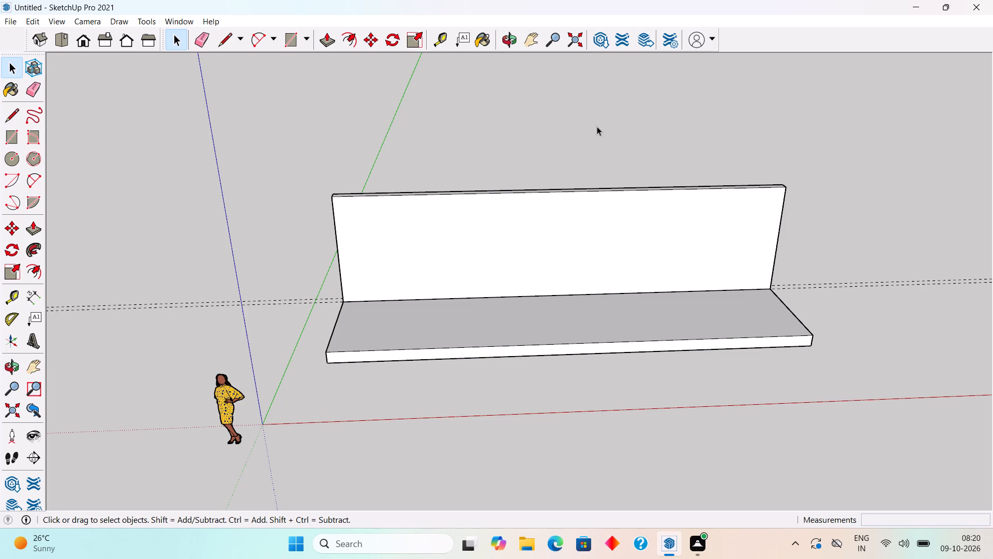
Place a vertical guide on the wall's front face at the middle of its length, offset from its end edge.
scroll(553, 256, "up", 3)
middle_click_drag(553, 224, 553, 176)
middle_click_drag(584, 343, 584, 297)
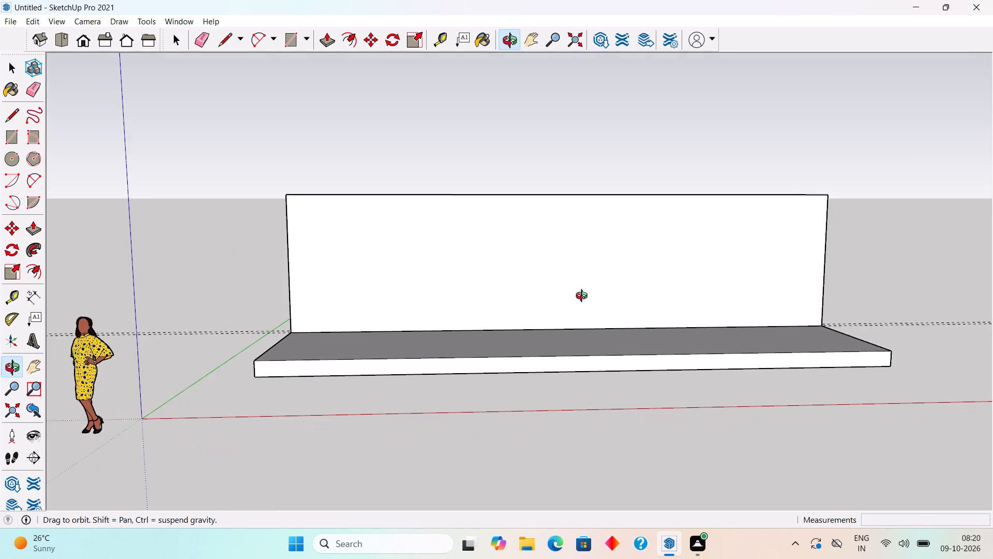
middle_click_drag(584, 297, 590, 313)
scroll(590, 313, "up", 1)
key("t")
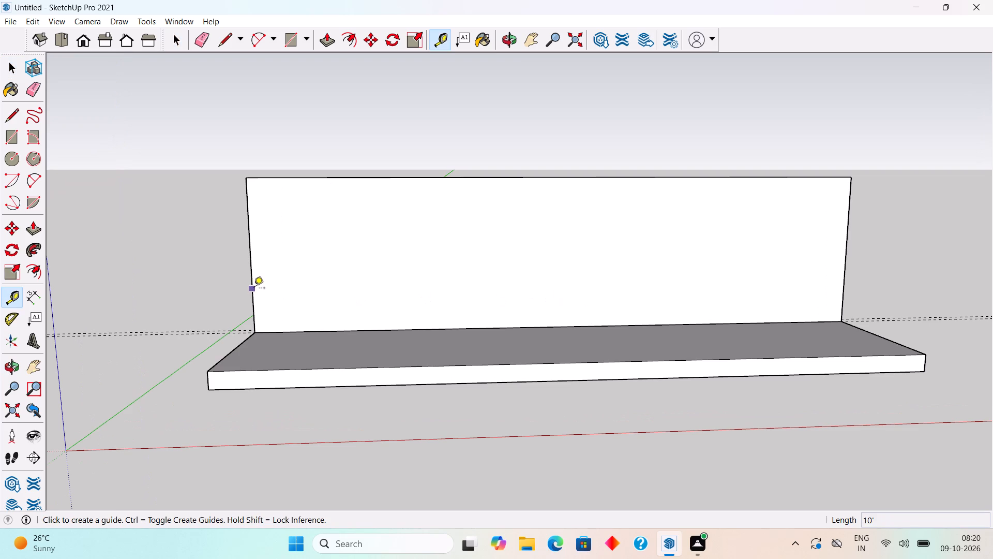
left_click(254, 289)
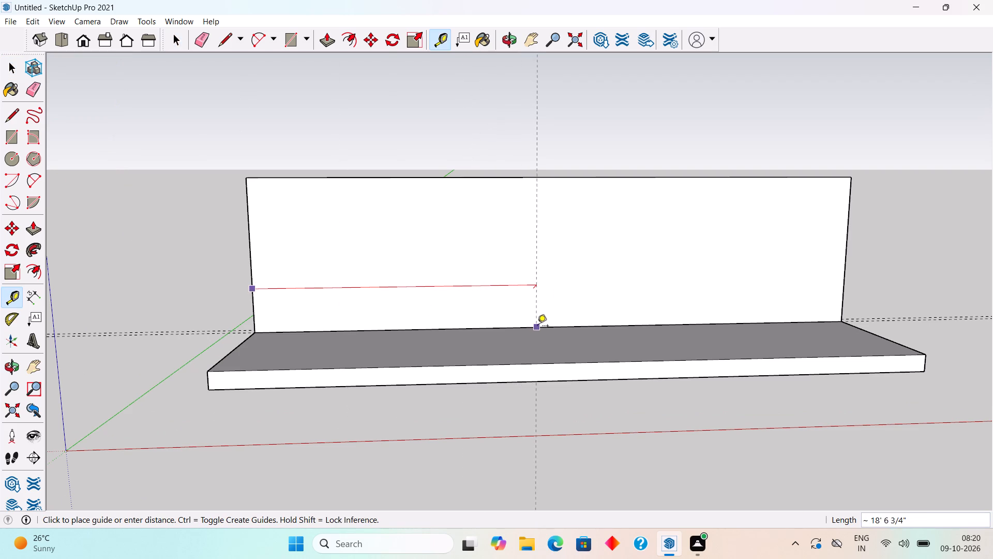
left_click(556, 329)
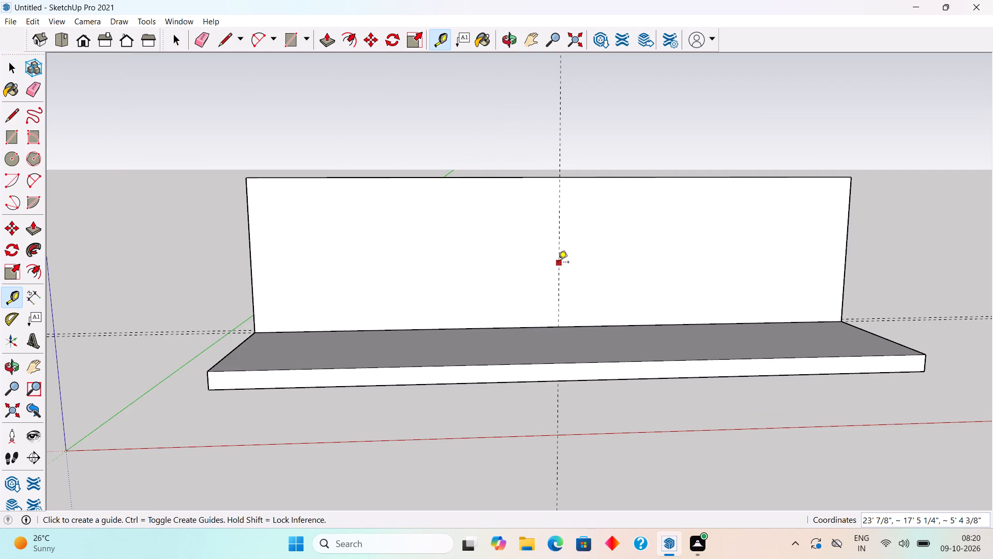
Place two more vertical guides on the wall face, one 10' to each side of the middle guide.
left_click(558, 263)
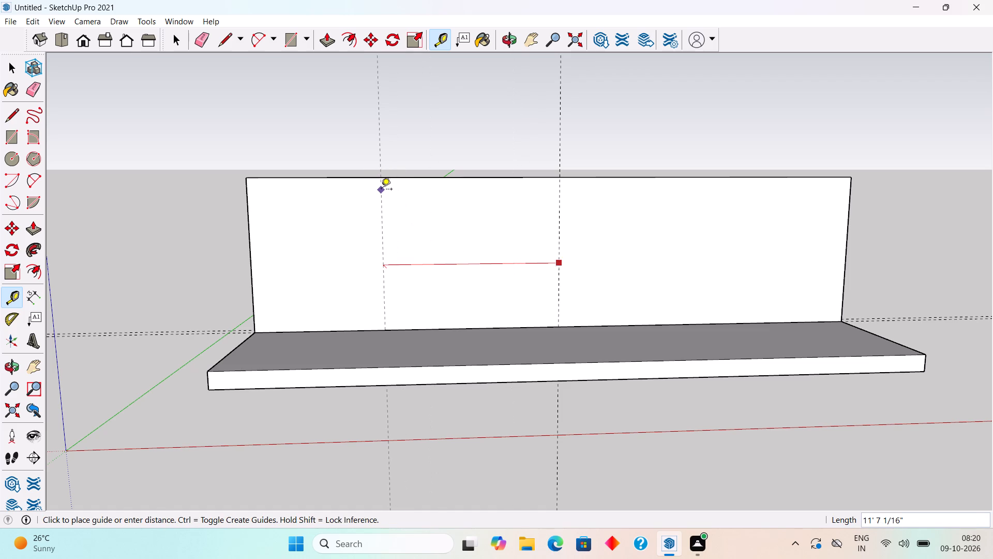
type("10'")
key("Return")
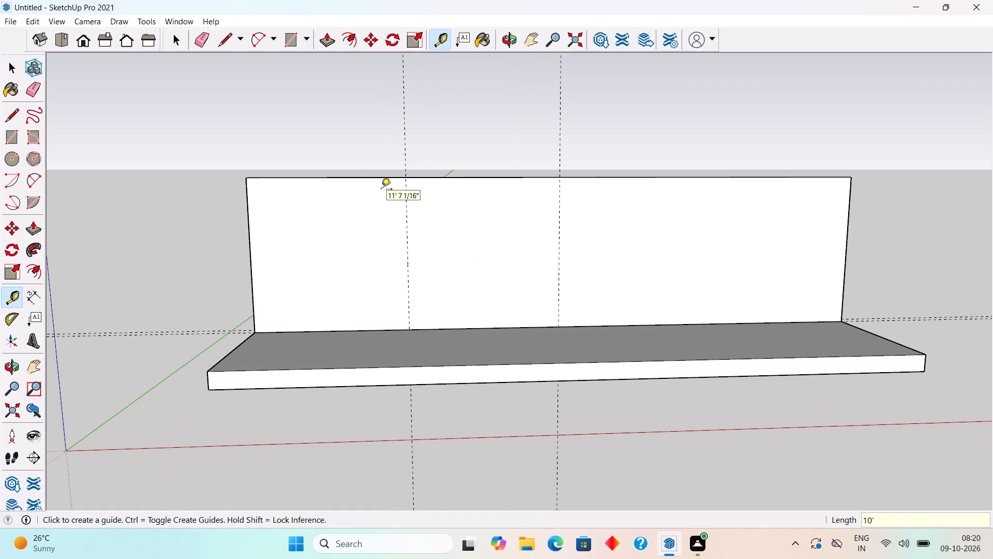
left_click(560, 258)
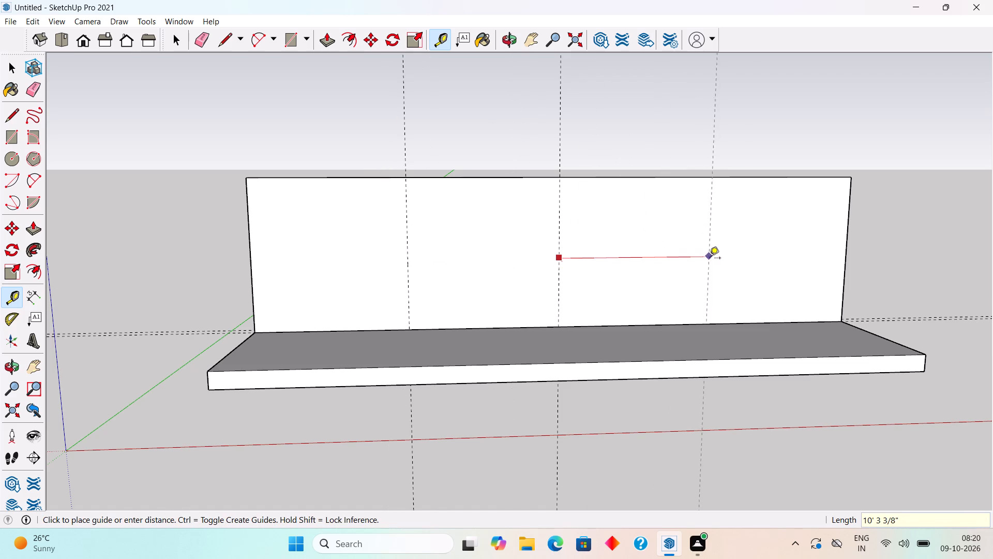
type("10'")
key("Return")
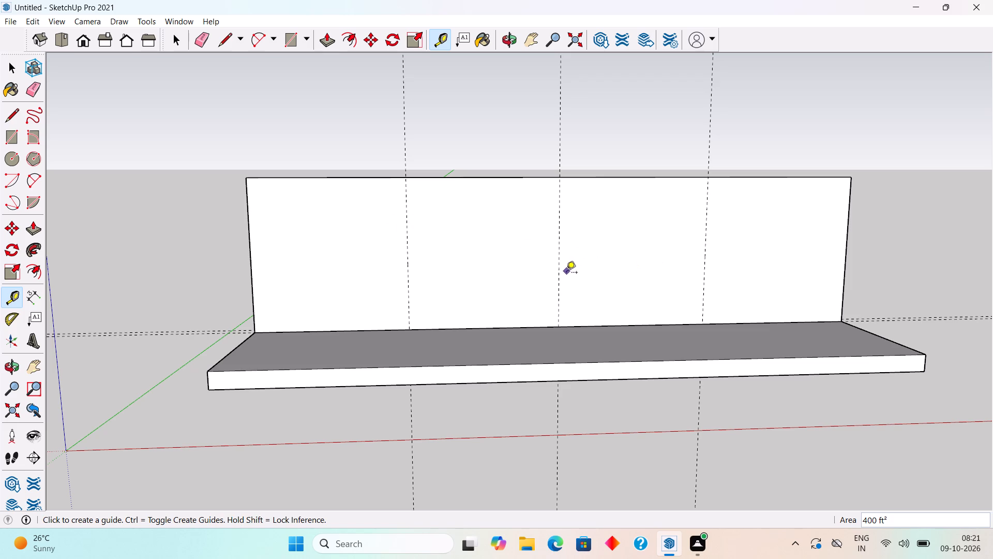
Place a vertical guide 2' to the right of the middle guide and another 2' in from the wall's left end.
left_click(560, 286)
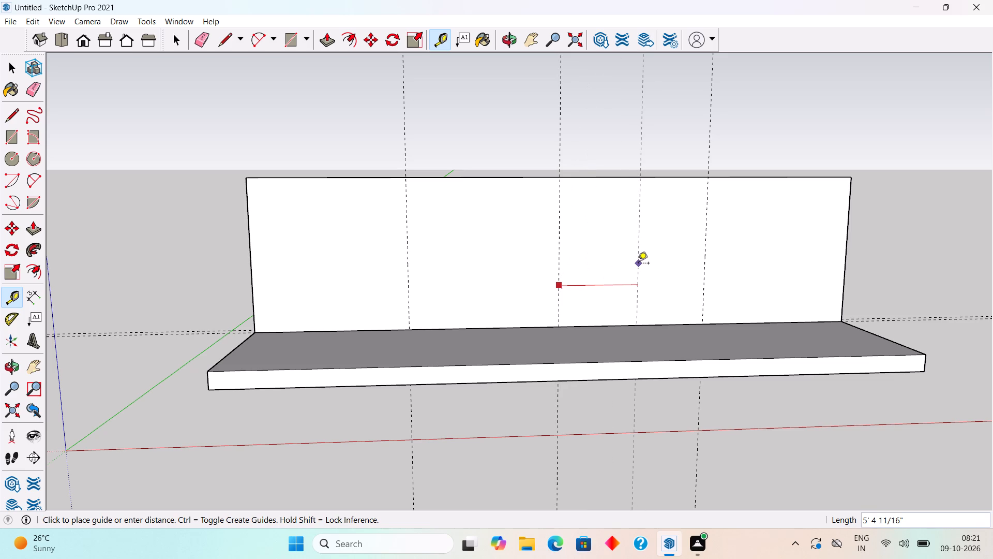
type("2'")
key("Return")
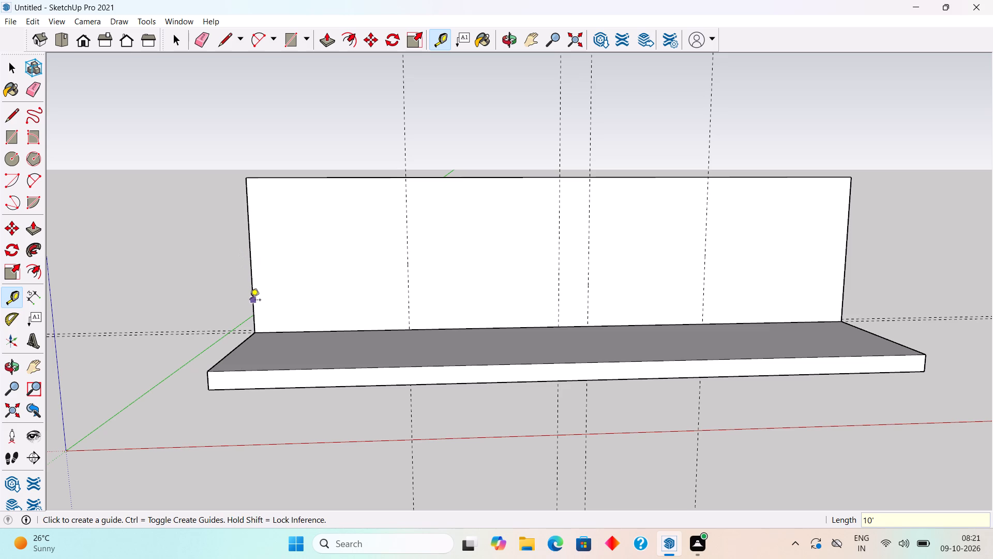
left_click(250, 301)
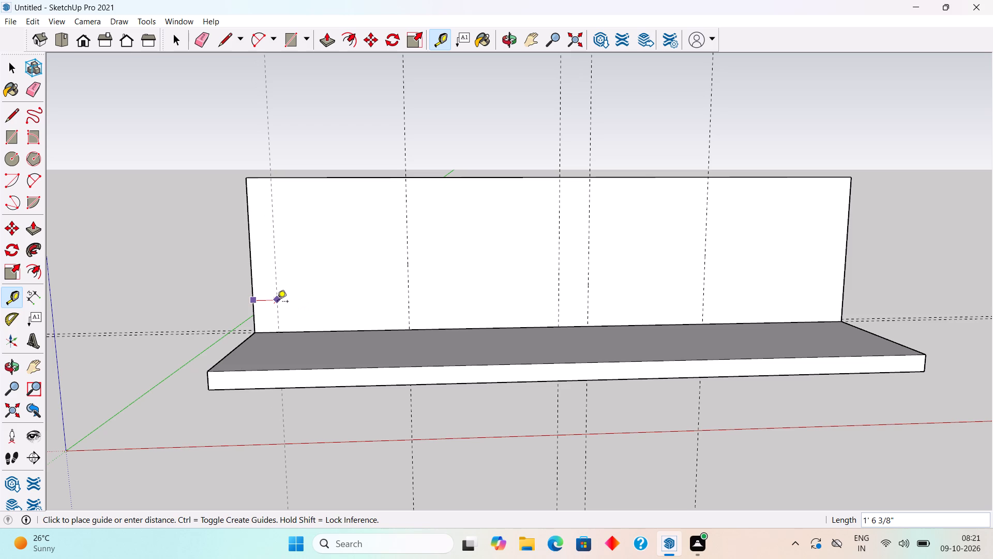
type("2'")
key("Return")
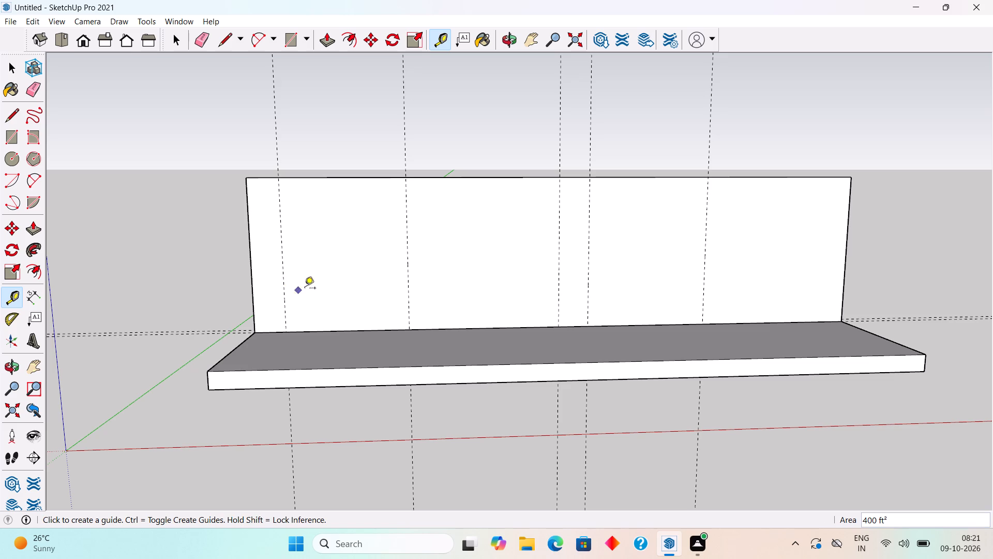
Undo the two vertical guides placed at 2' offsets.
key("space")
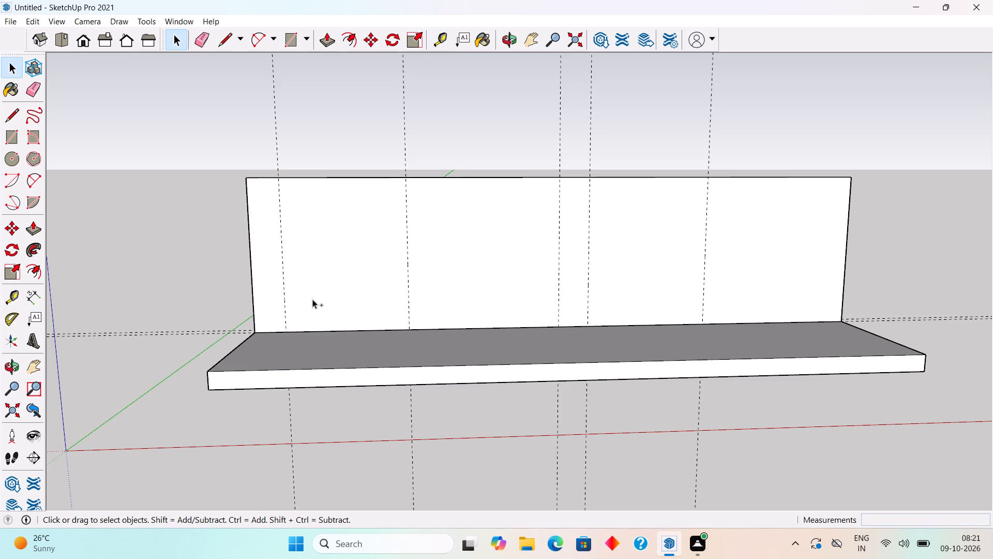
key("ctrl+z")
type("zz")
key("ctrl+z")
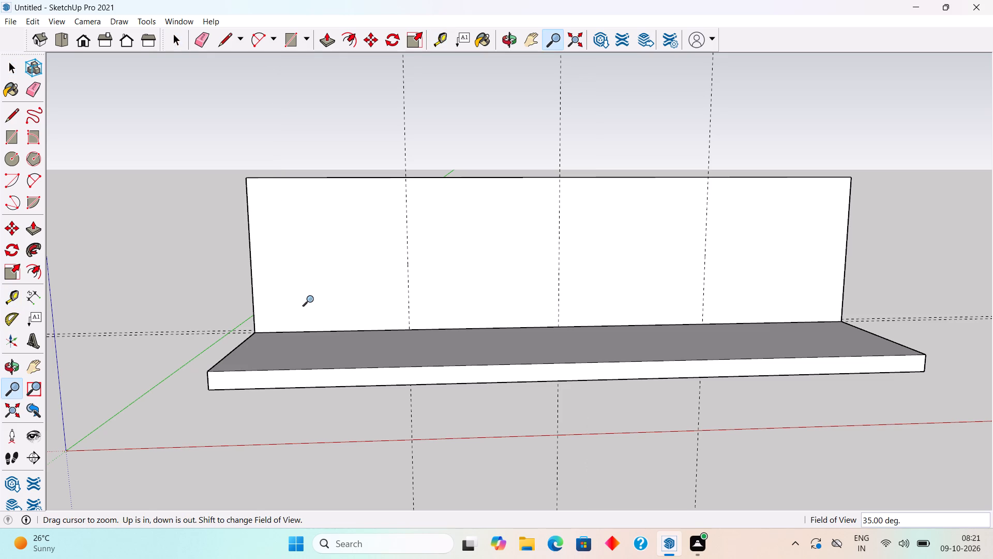
Undo the three remaining vertical guides on the wall's front face.
key("ctrl+z")
key("ctrl+z")
key("ctrl+z")
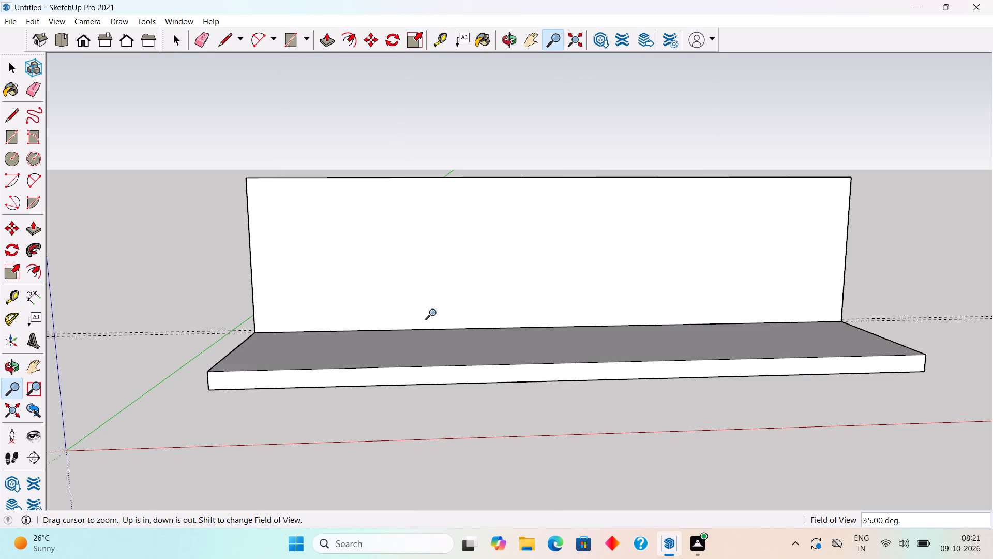
Open the base slab group and extend its far end face by 20' with Push/Pull.
middle_click_drag(547, 334, 222, 271)
scroll(222, 271, "down", 4)
scroll(608, 320, "up", 6)
middle_click_drag(610, 320, 590, 396)
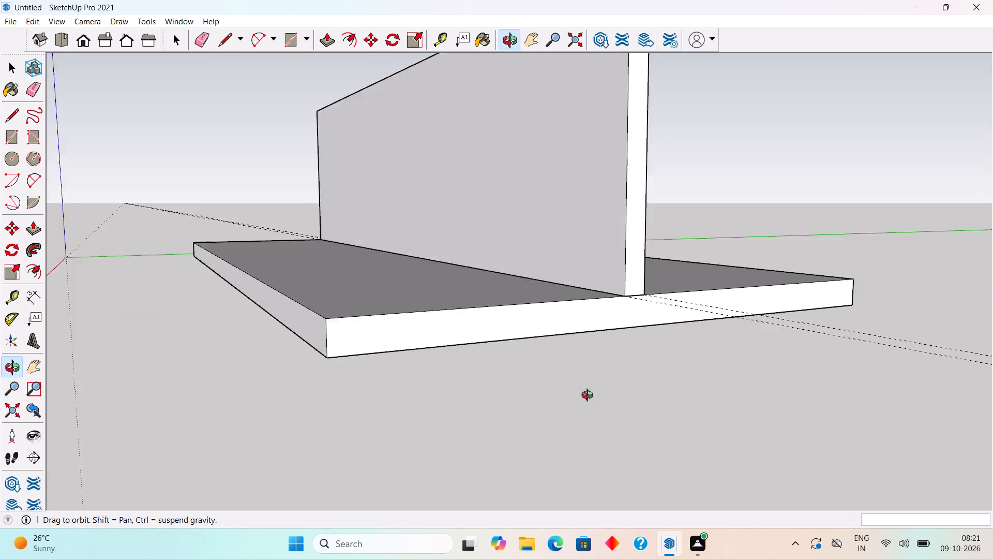
middle_click_drag(590, 396, 586, 408)
scroll(569, 406, "up", 5)
key("space")
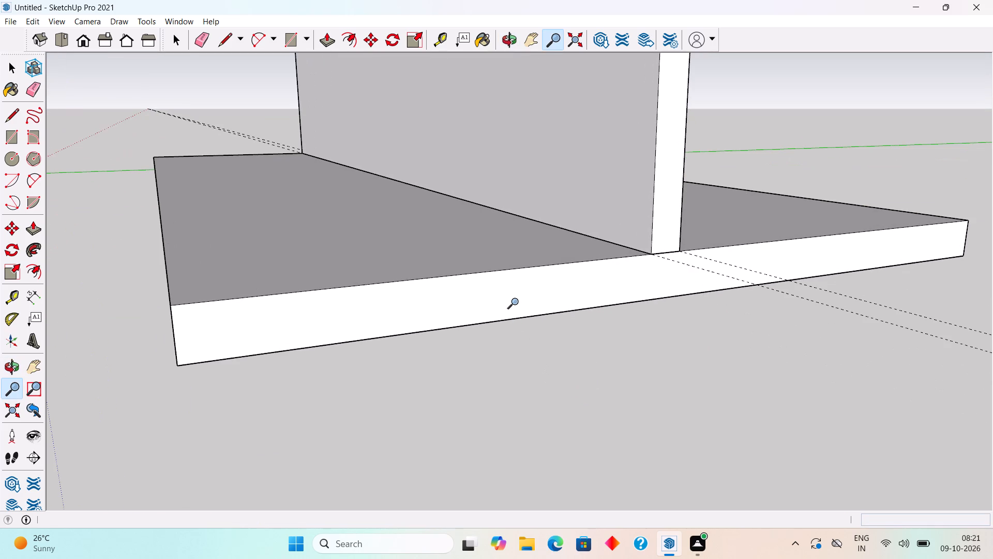
triple_click(517, 302)
key("p")
left_click(517, 302)
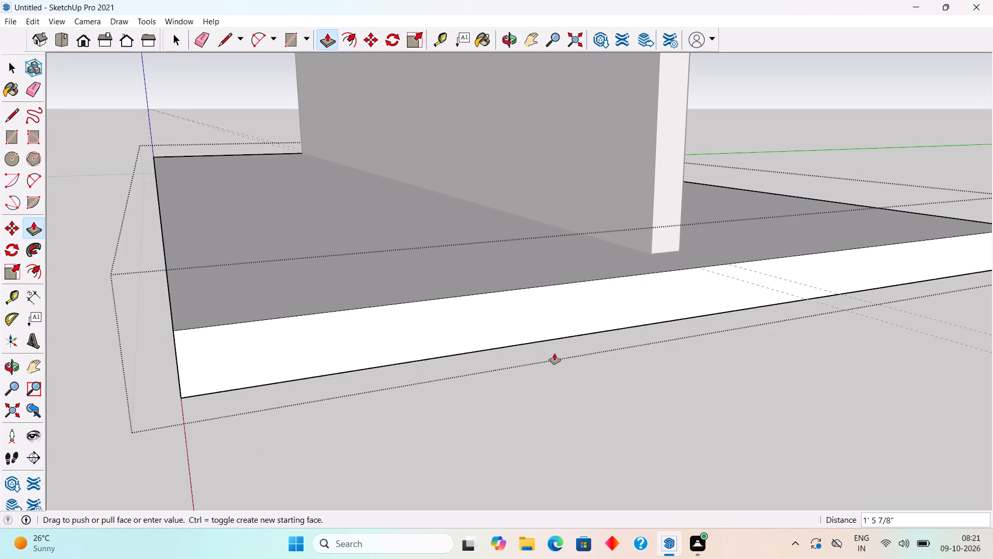
type("20'")
key("Return")
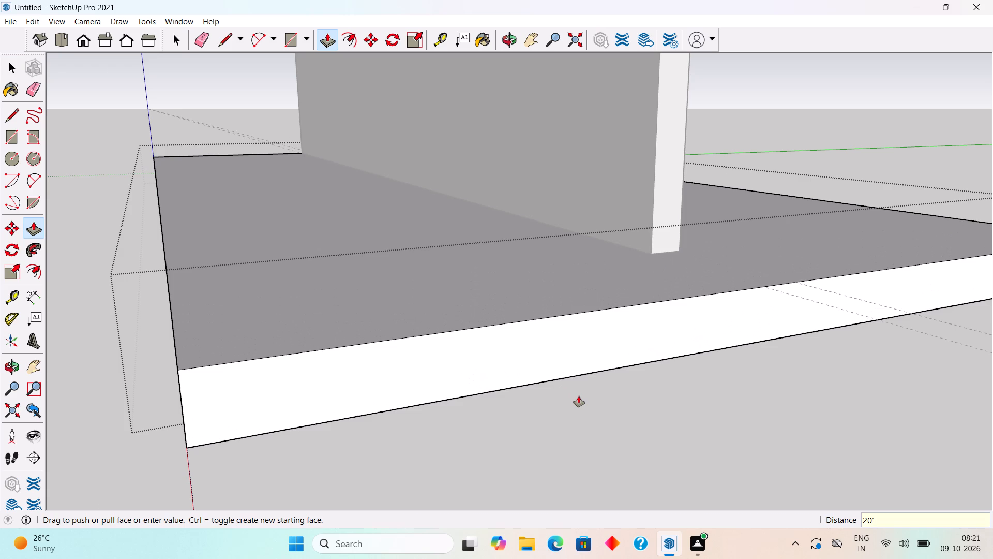
scroll(518, 362, "down", 16)
Open the wall group and extend its end face 20' to meet the slab's new end, closing the group.
left_click(481, 241)
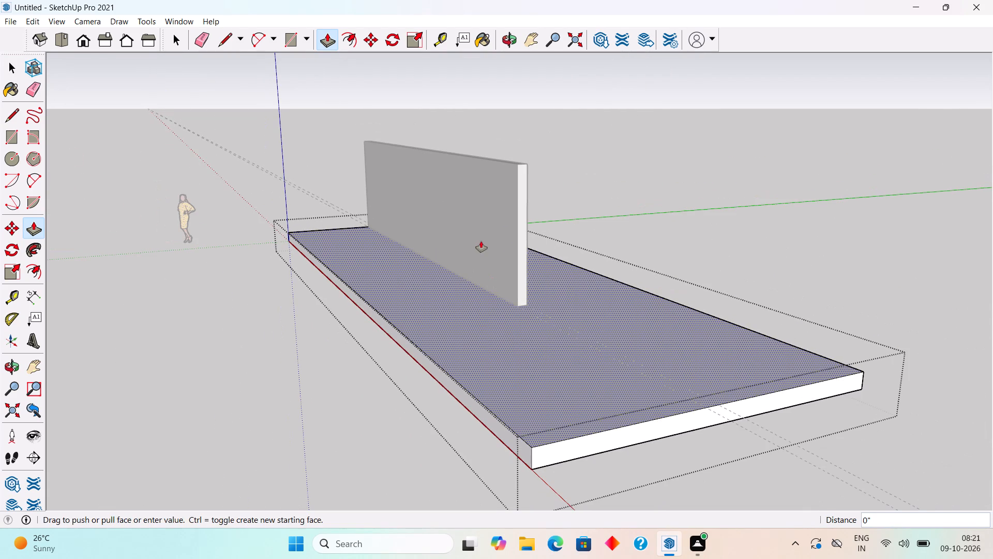
key("space")
triple_click(481, 241)
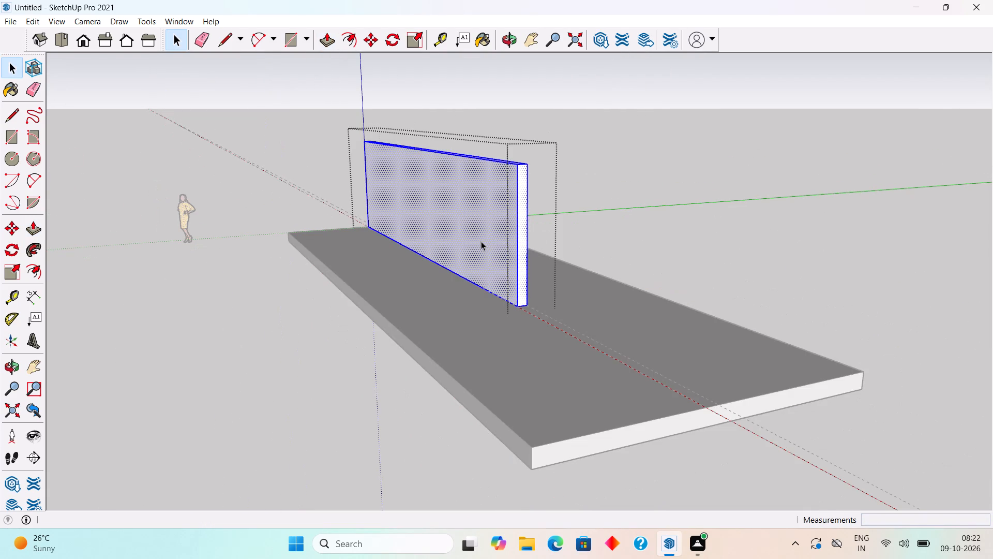
key("p")
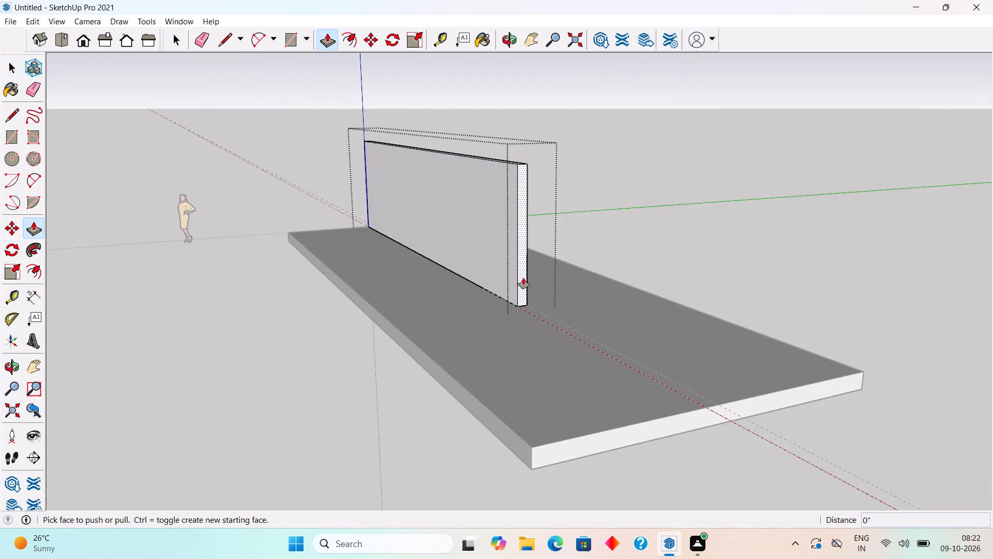
left_click(523, 278)
left_click(541, 454)
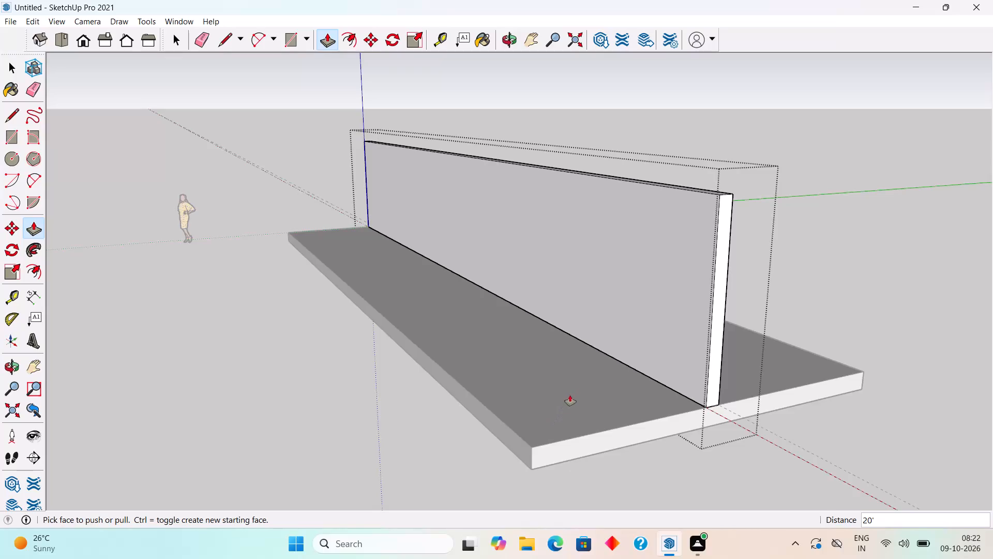
key("space")
left_click(313, 348)
Examine the lengthened slab and wall from the front and from above.
middle_click_drag(373, 374, 716, 374)
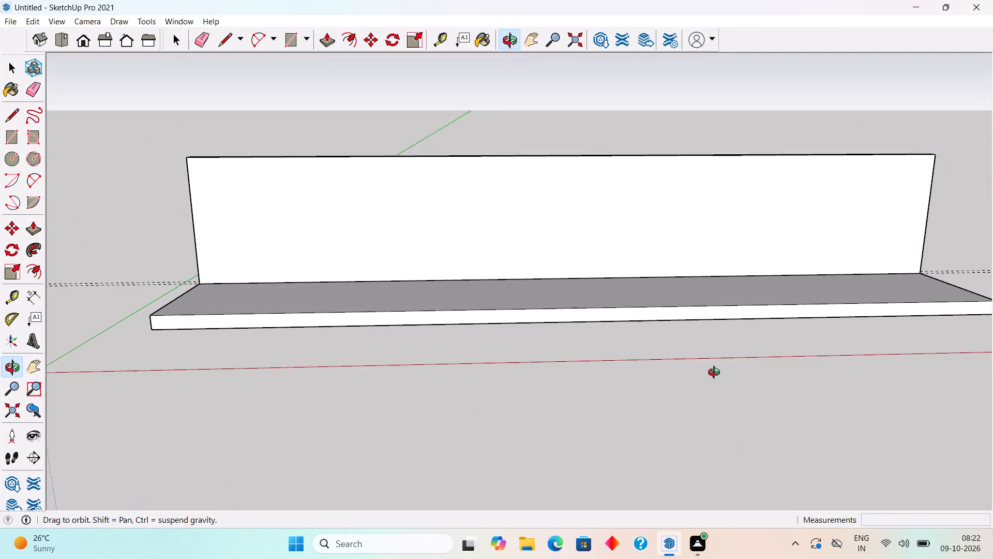
middle_click_drag(716, 374, 720, 367)
scroll(714, 358, "down", 3)
middle_click_drag(850, 333, 850, 297)
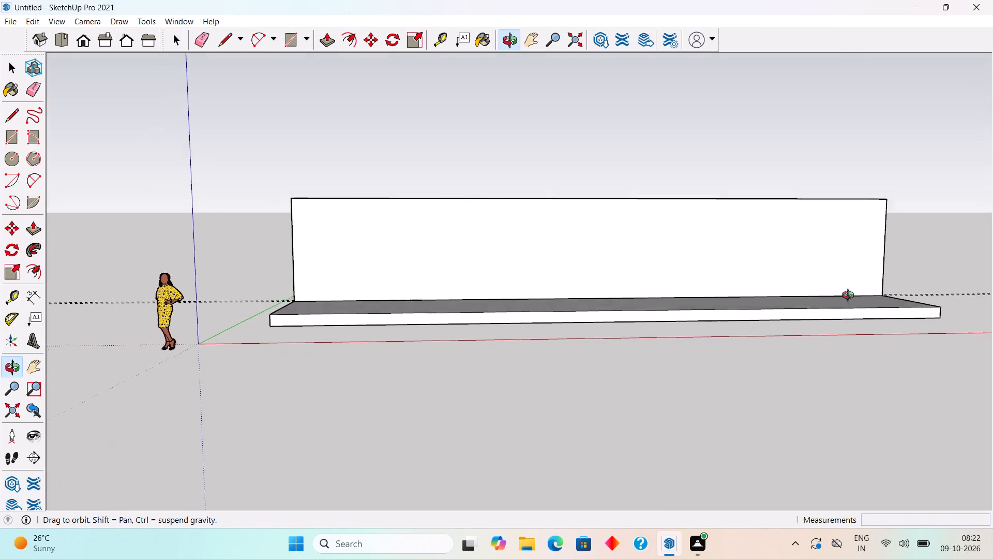
middle_click_drag(850, 297, 858, 346)
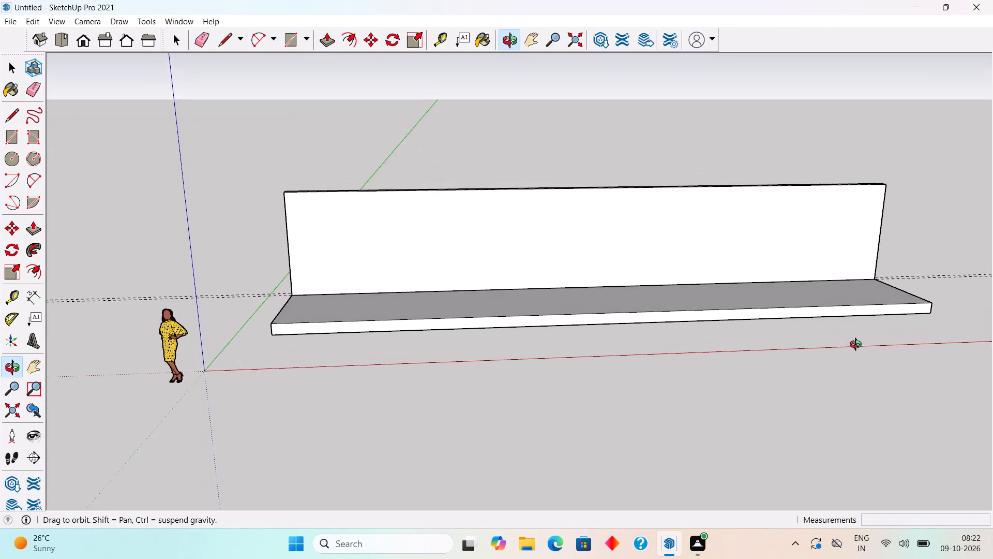
middle_click_drag(858, 346, 838, 302)
scroll(838, 302, "up", 4)
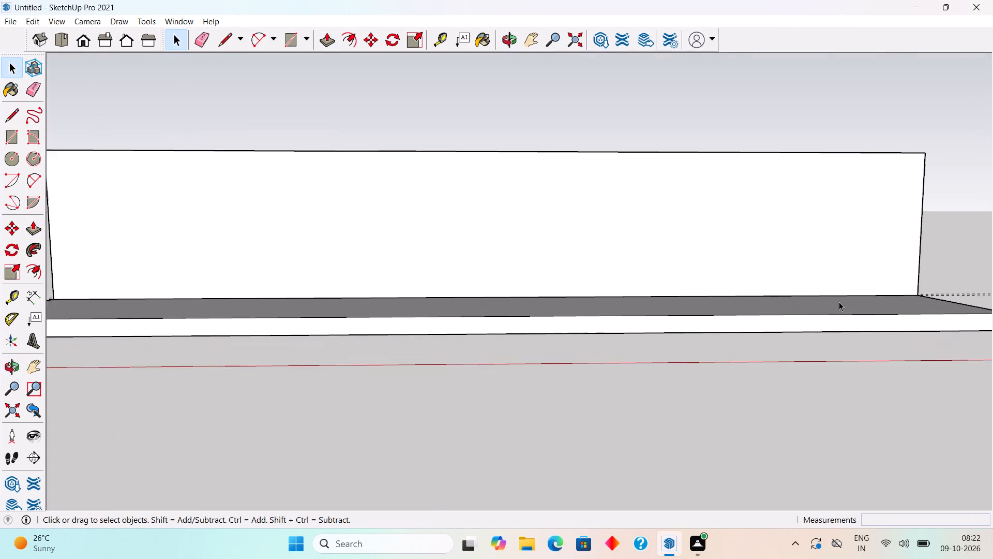
scroll(842, 301, "down", 5)
scroll(978, 281, "up", 4)
scroll(931, 297, "up", 2)
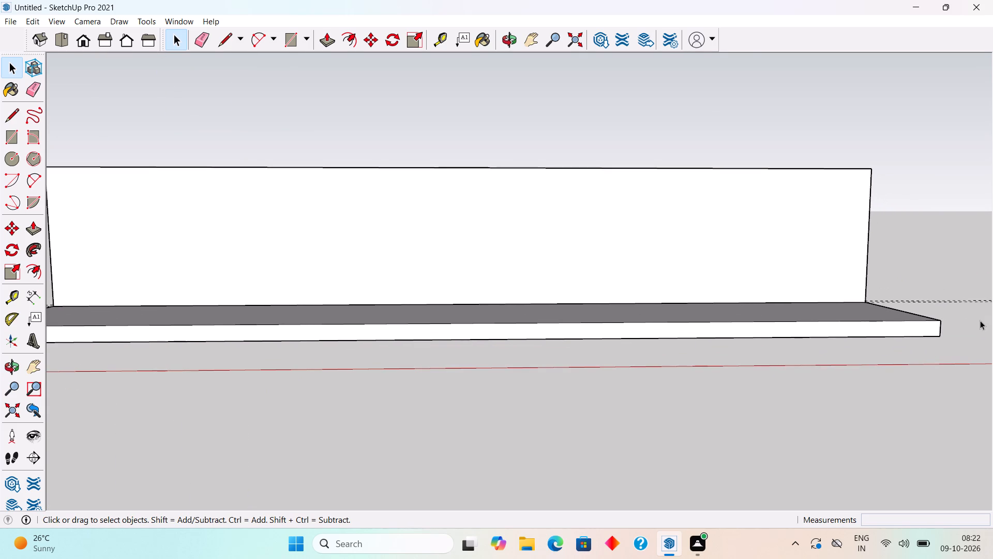
scroll(913, 323, "down", 3)
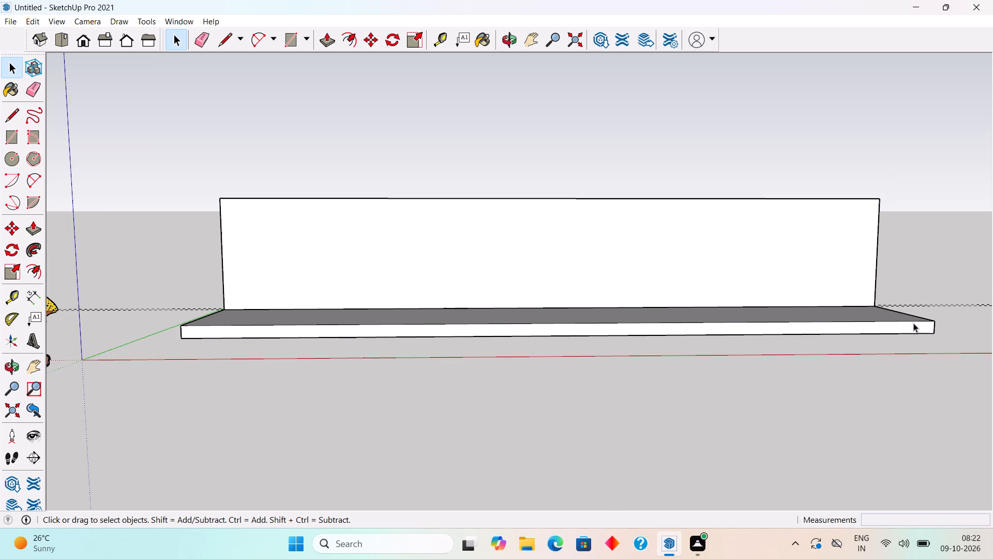
middle_click_drag(652, 299, 715, 367)
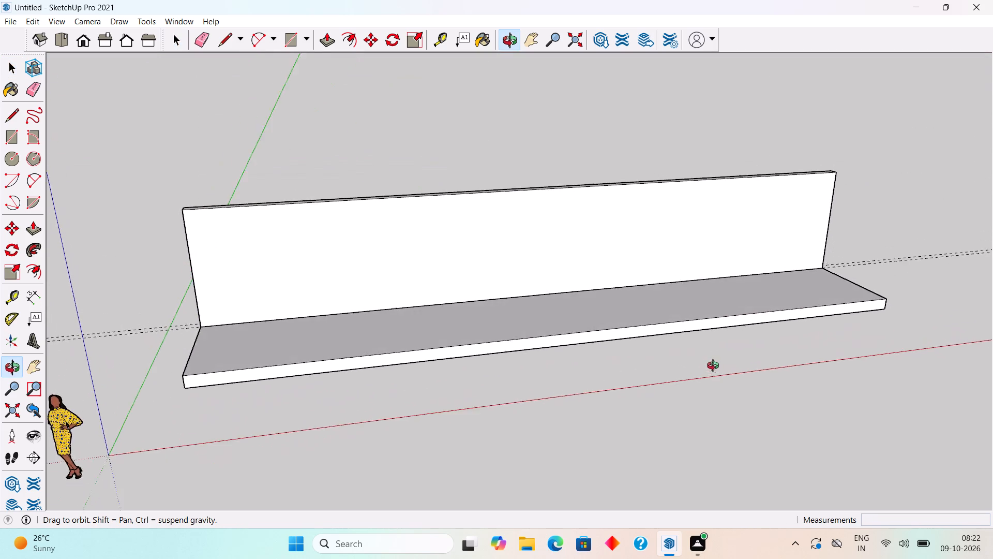
middle_click_drag(715, 367, 700, 317)
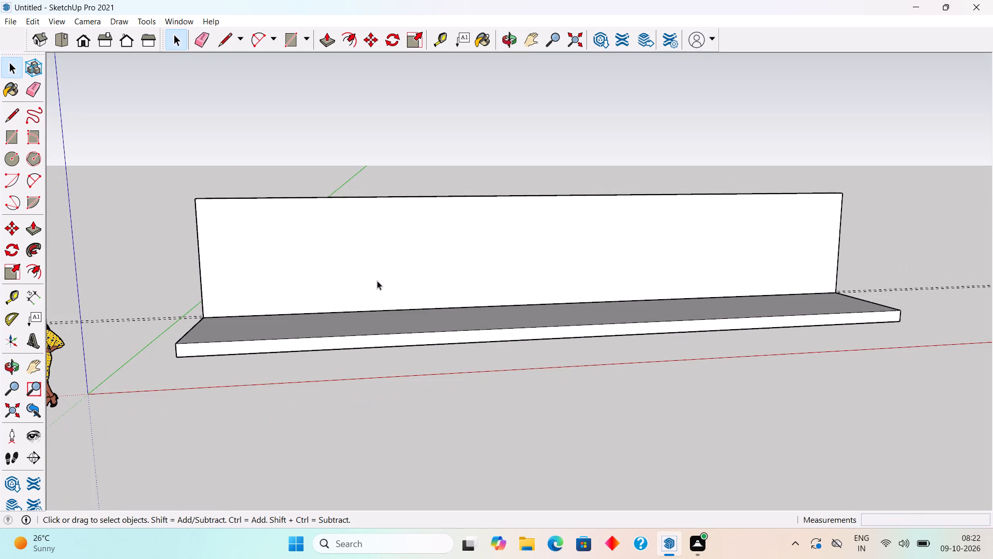
Place a vertical guide near the middle of the wall's length, offset from its left end edge.
left_click_drag(377, 281, 358, 277)
key("t")
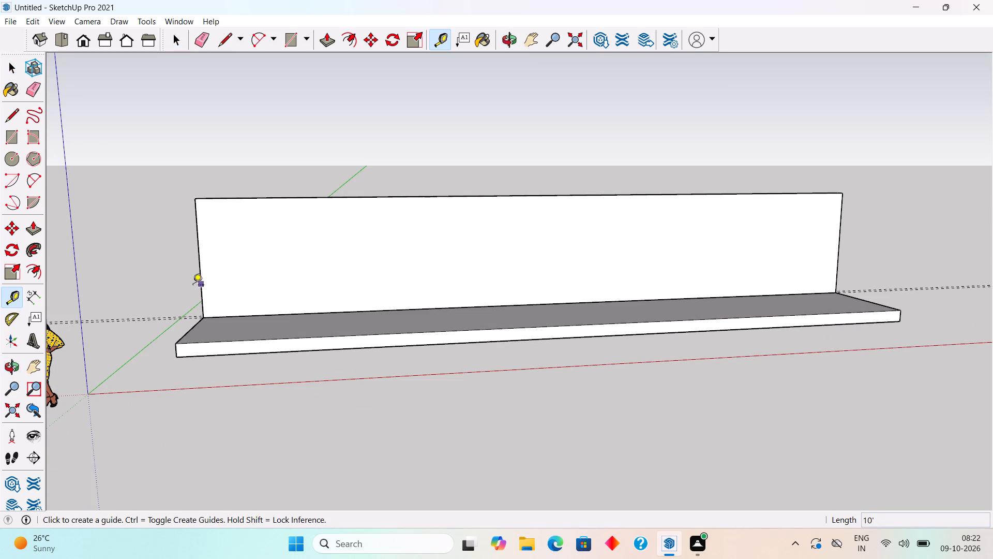
left_click(199, 287)
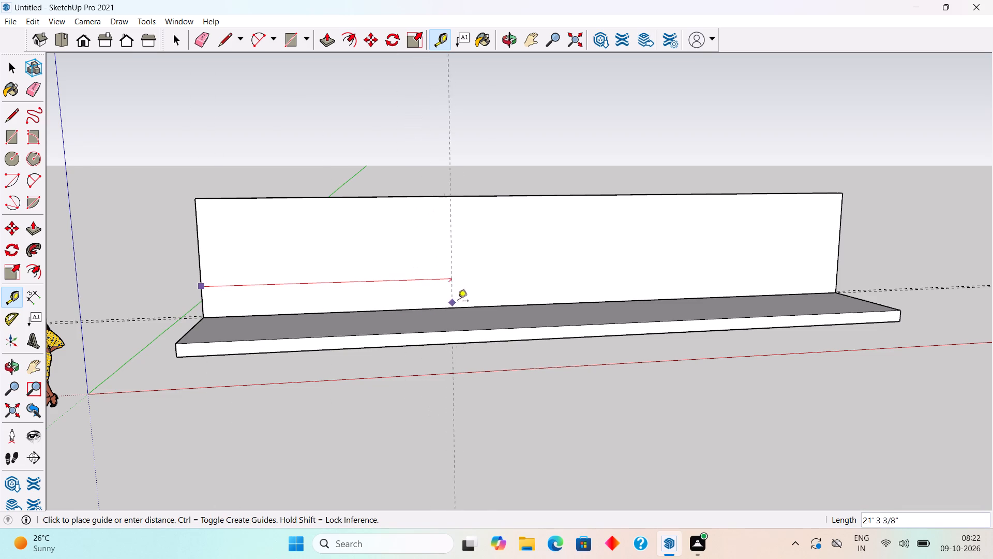
left_click(543, 305)
Place another vertical guide on the wall's front face at mid-length, offset from the left end edge.
middle_click_drag(560, 291, 992, 504)
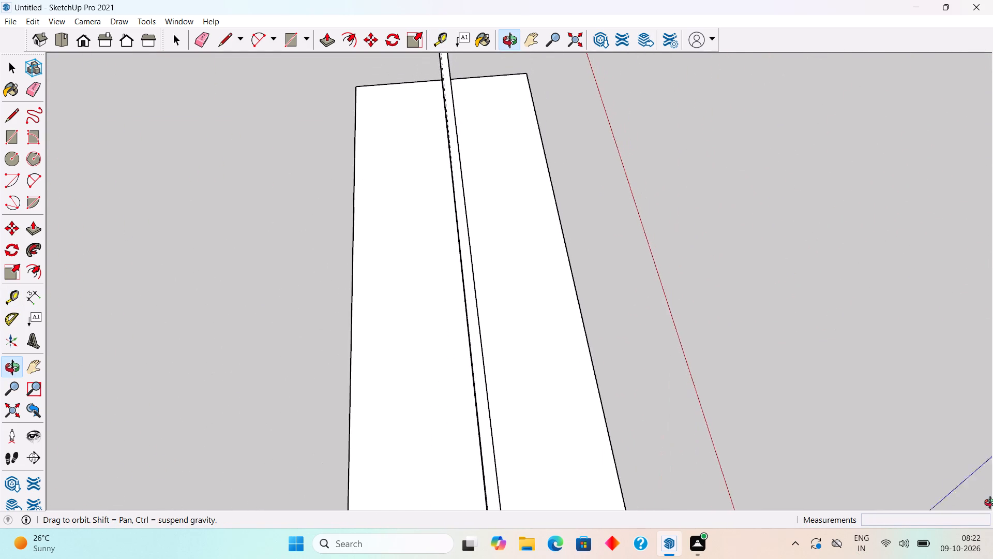
middle_click_drag(992, 504, 614, 432)
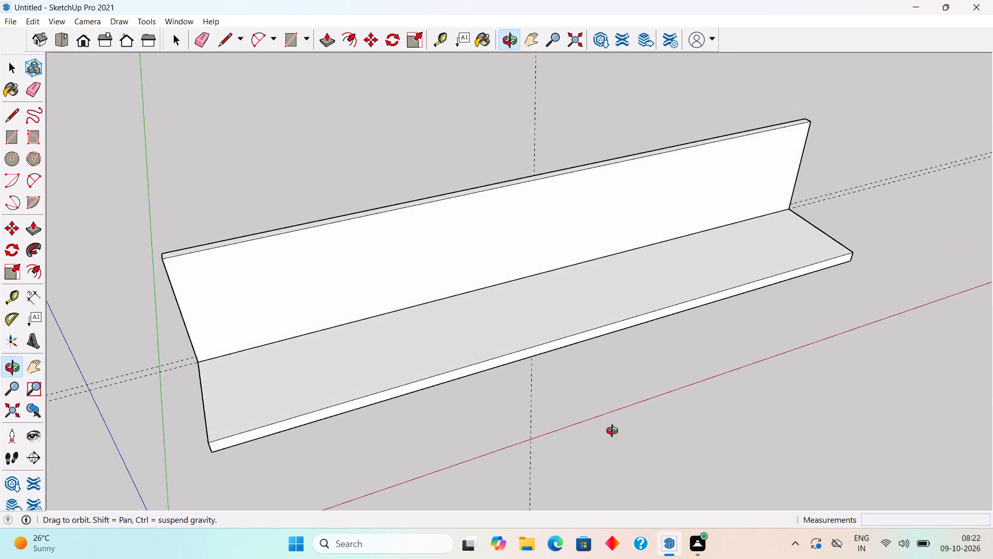
middle_click_drag(614, 432, 565, 433)
left_click(200, 301)
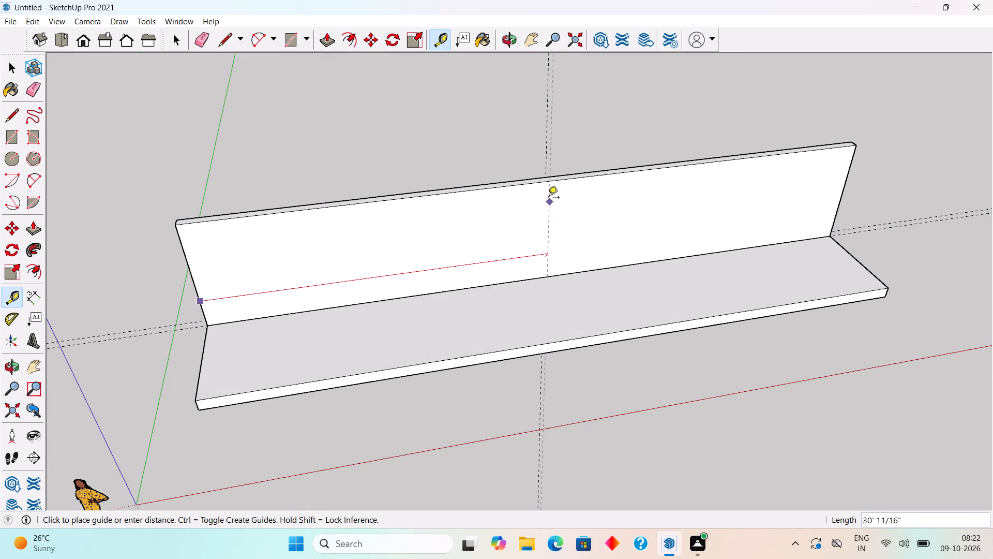
left_click(544, 183)
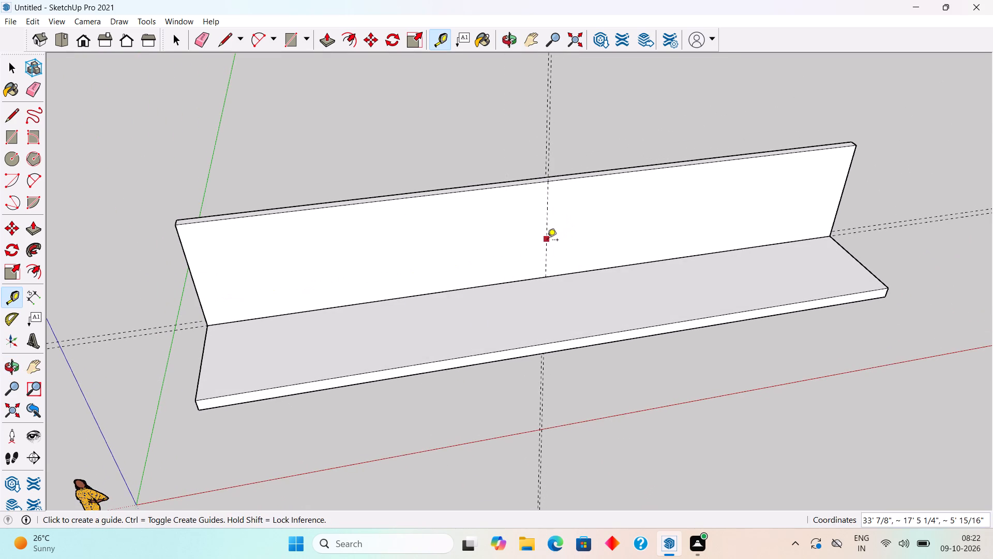
Place a vertical guide 2' to the right of the middle guide on the wall face.
middle_click_drag(549, 233, 524, 134)
scroll(553, 214, "up", 4)
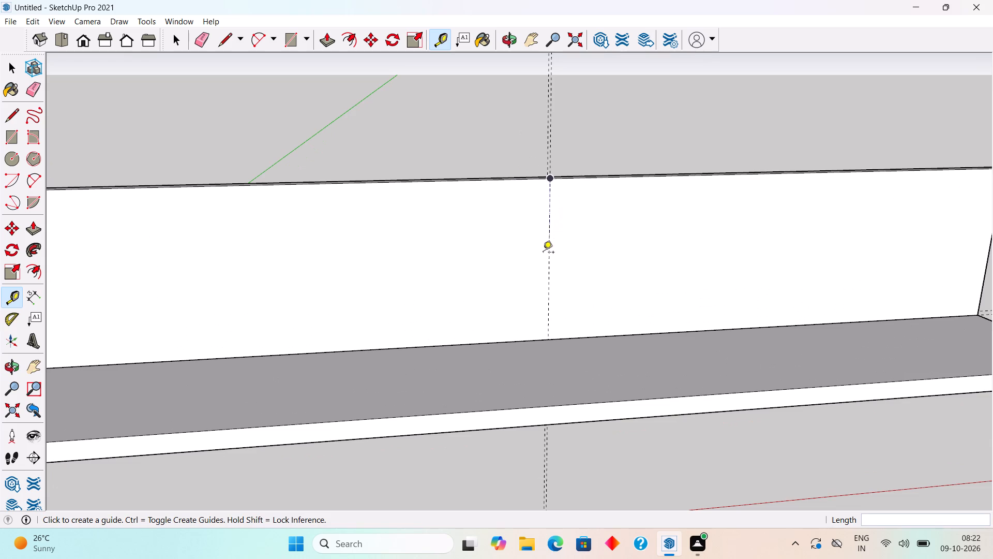
scroll(543, 253, "down", 3)
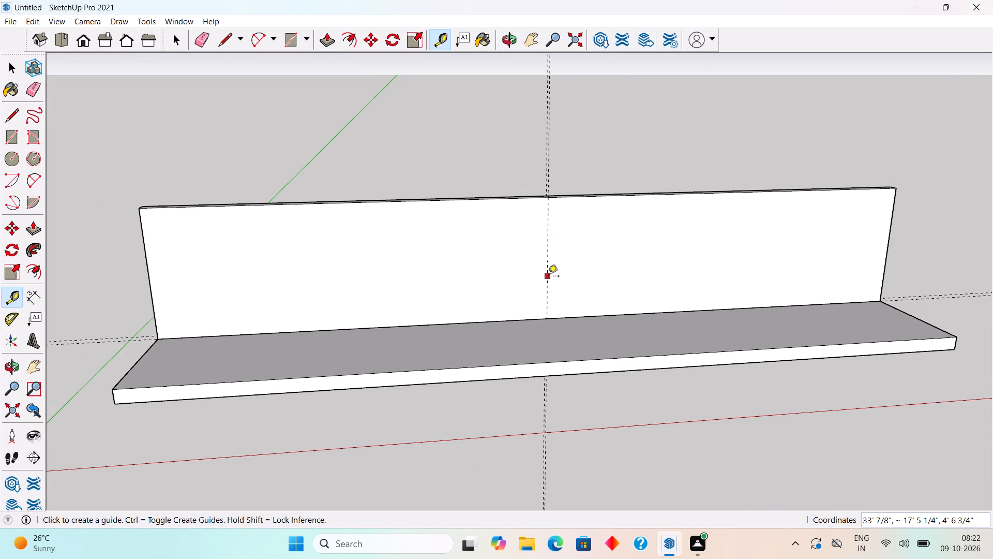
left_click(548, 277)
type("2'")
key("Return")
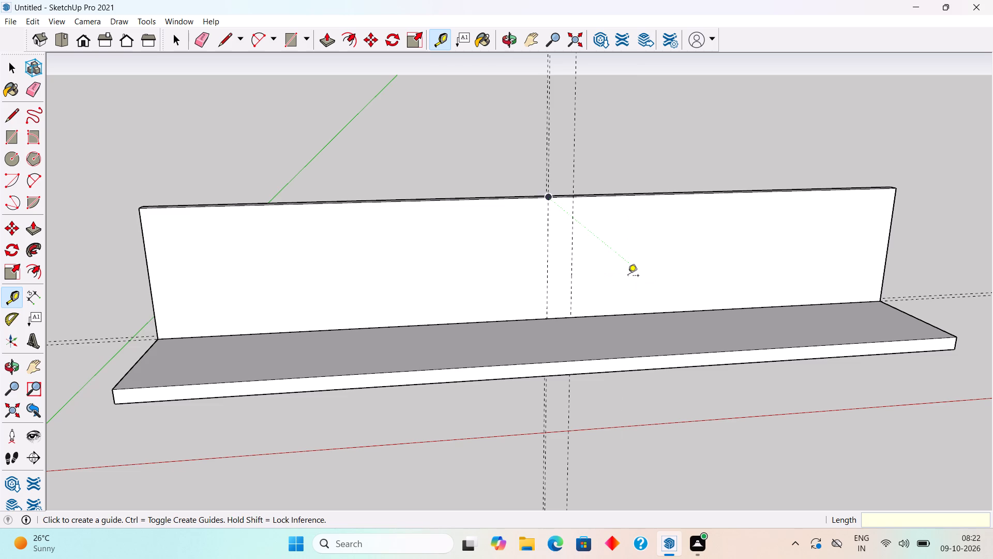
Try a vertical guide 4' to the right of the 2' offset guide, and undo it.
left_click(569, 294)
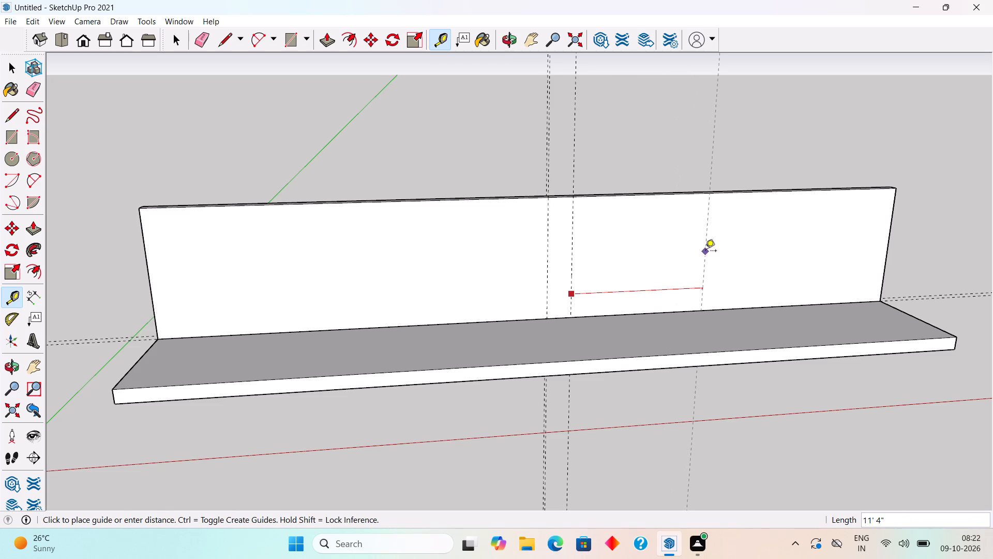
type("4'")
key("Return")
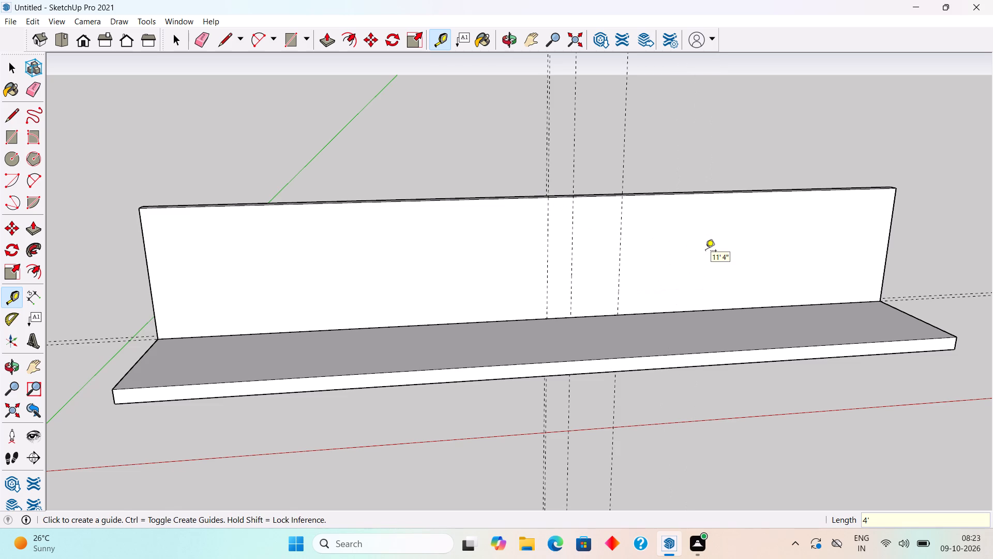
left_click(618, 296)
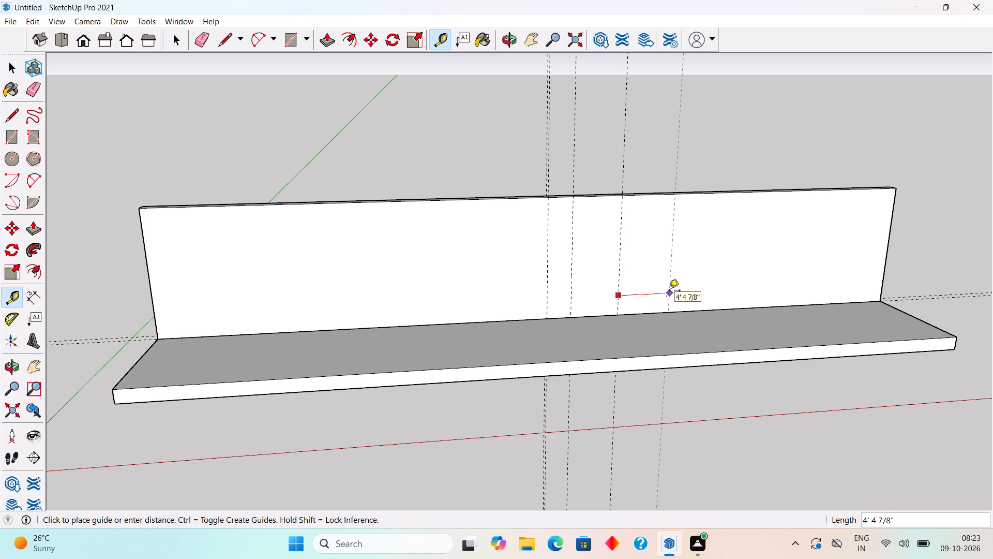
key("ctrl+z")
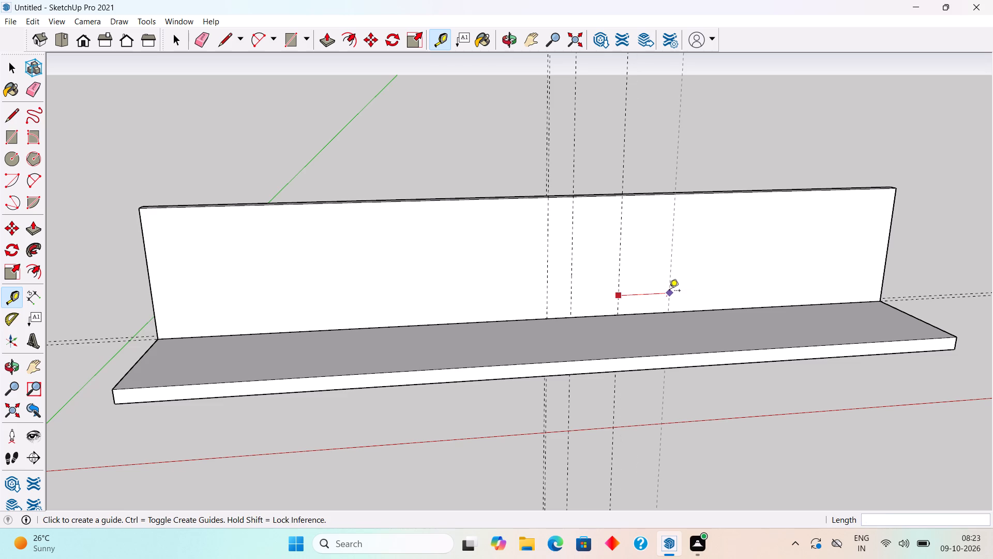
Place a vertical guide 5' to the right of the 2' offset guide and another one 3' beyond it.
left_click(569, 305)
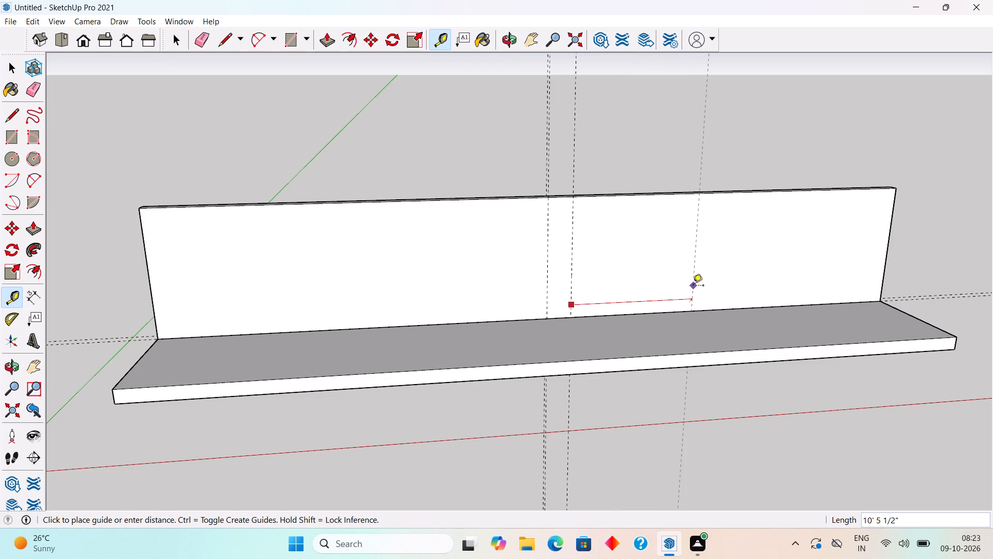
type("5'")
key("Return")
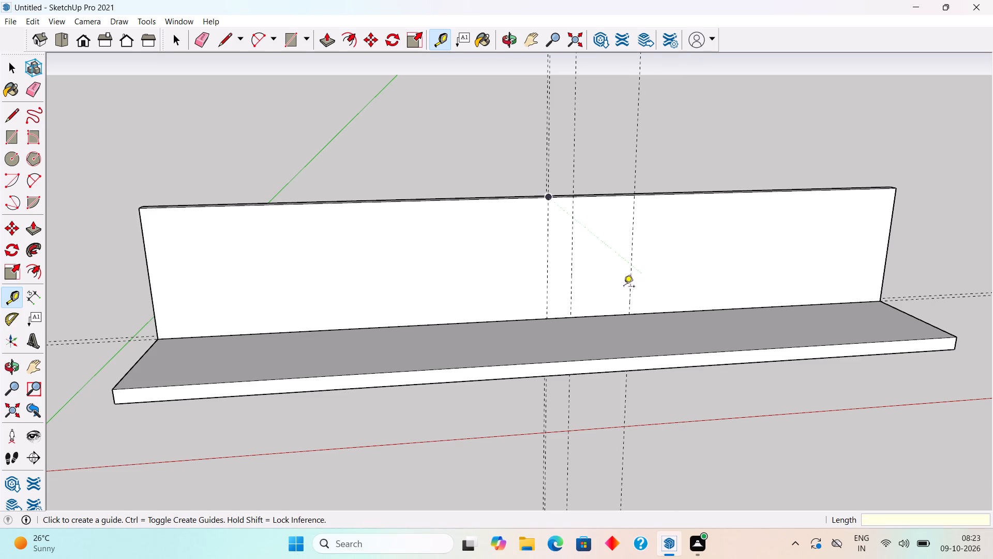
left_click(631, 289)
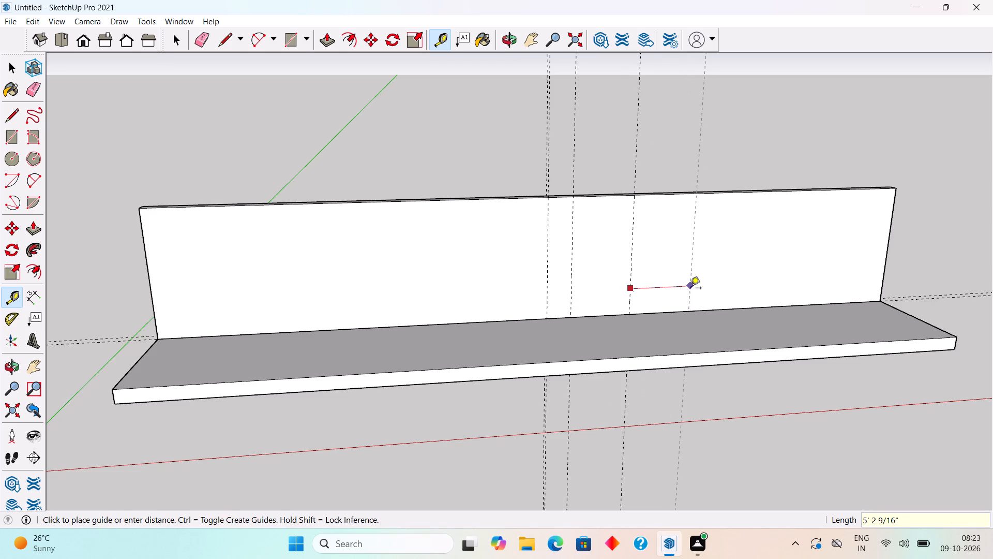
type("3'")
key("Return")
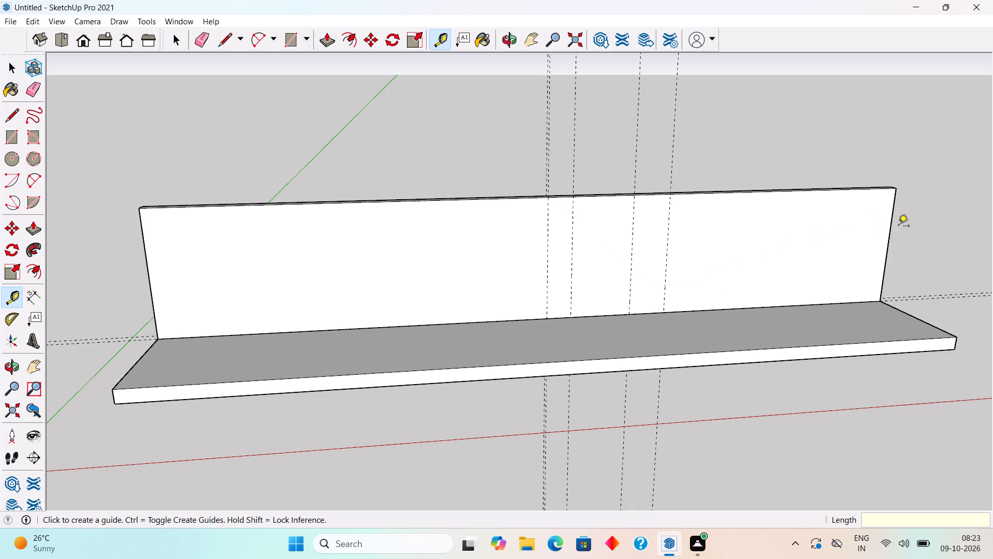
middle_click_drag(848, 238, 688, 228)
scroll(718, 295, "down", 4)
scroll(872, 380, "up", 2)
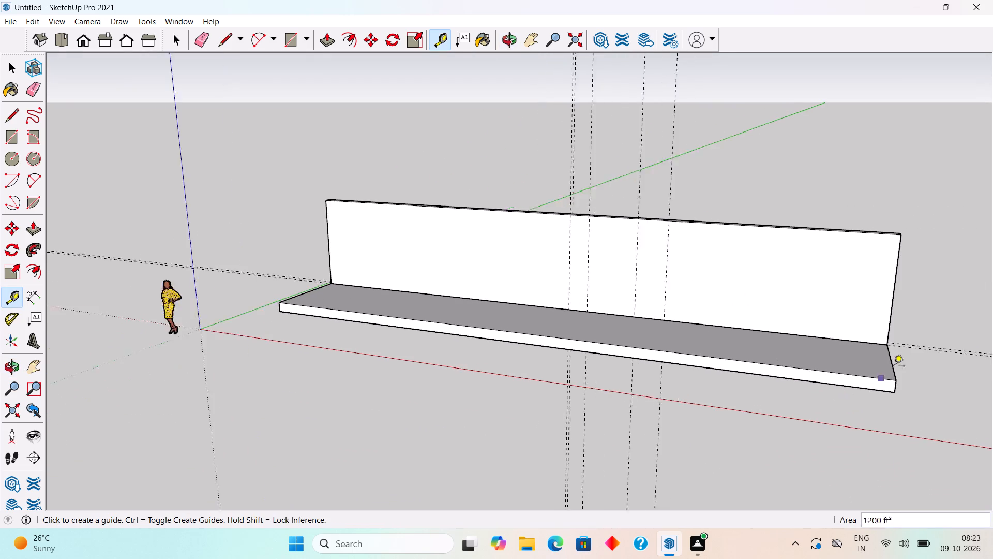
Place a vertical guide 4' to the right of the rightmost guide on the wall face and another one 2' beyond it.
scroll(894, 367, "up", 3)
middle_click_drag(851, 431, 967, 407)
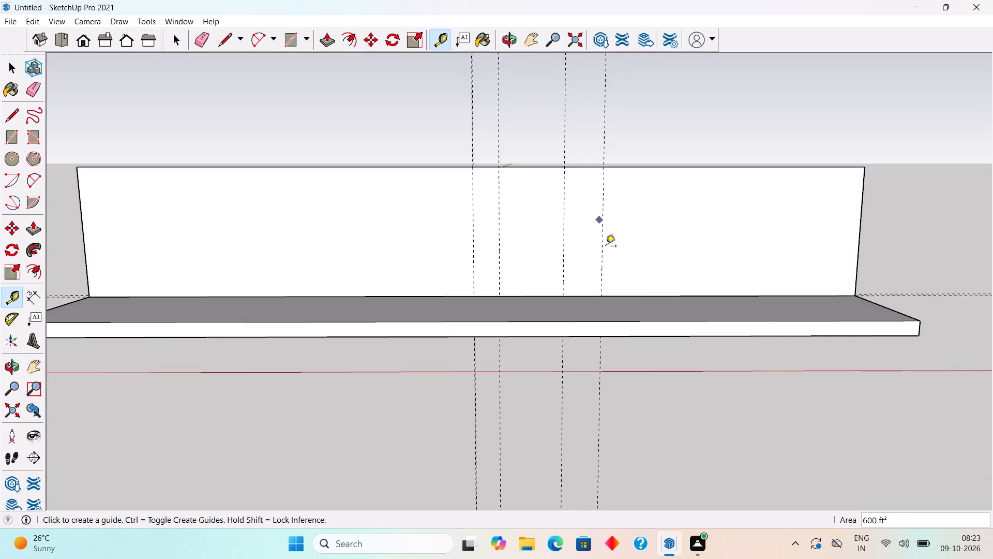
left_click(606, 248)
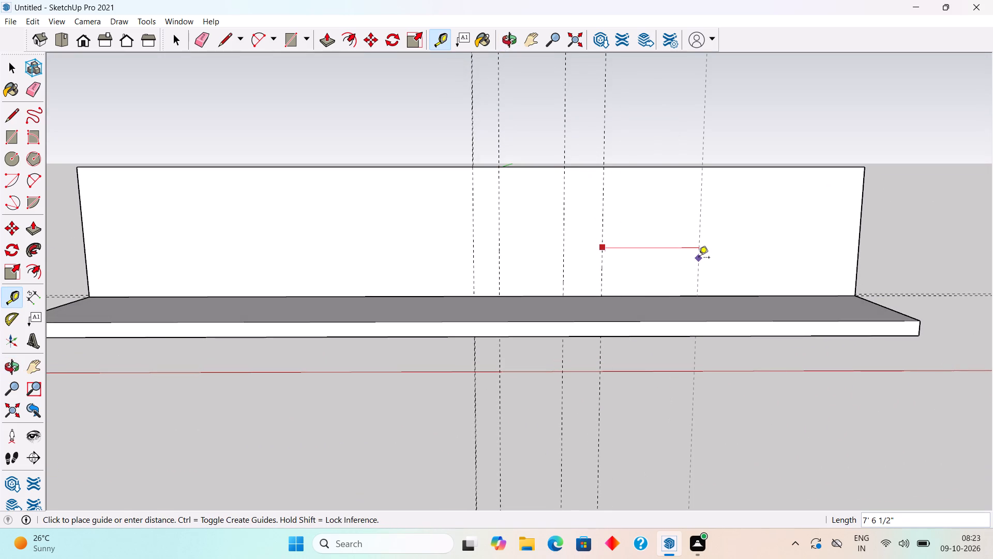
type("4'")
key("Return")
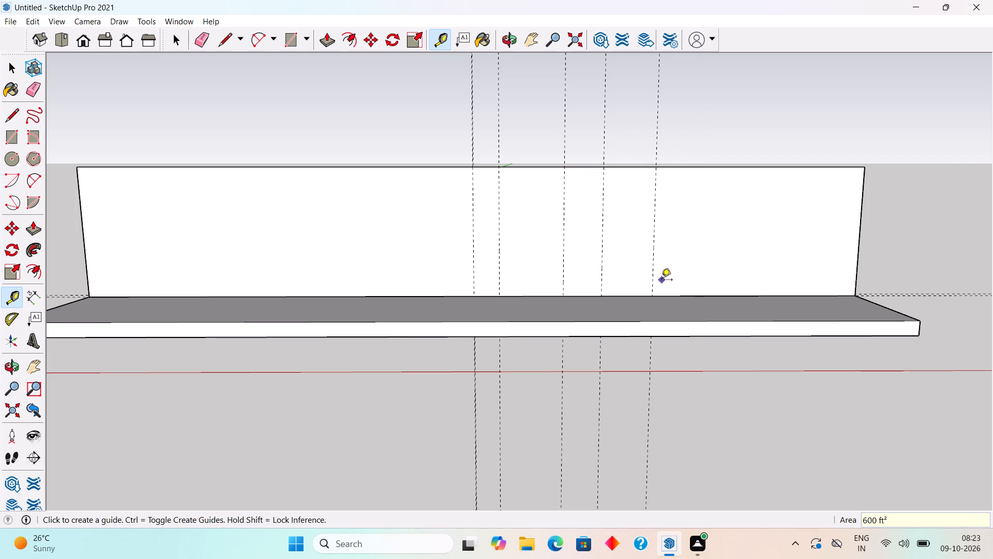
left_click(704, 310)
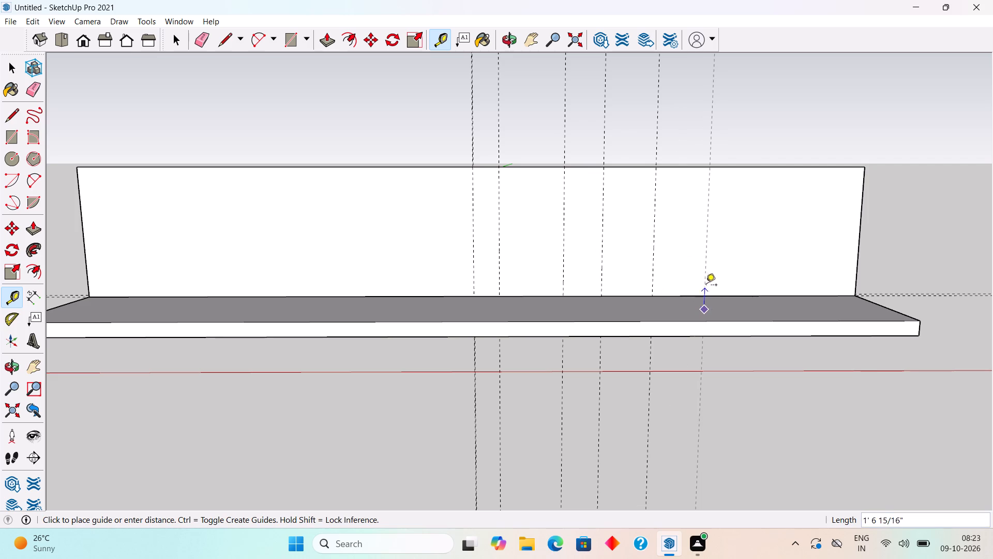
key("space")
type("t")
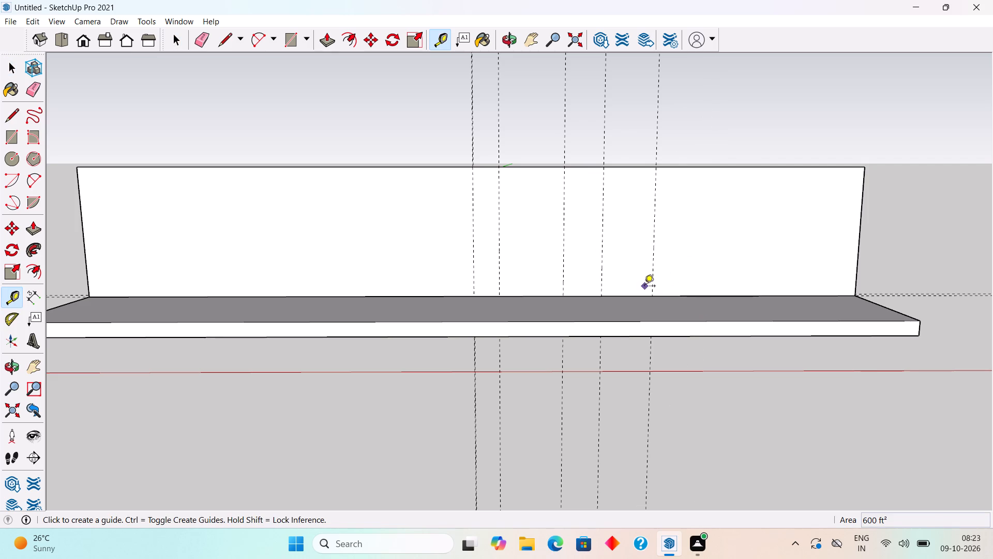
left_click(653, 284)
type("2'")
key("Return")
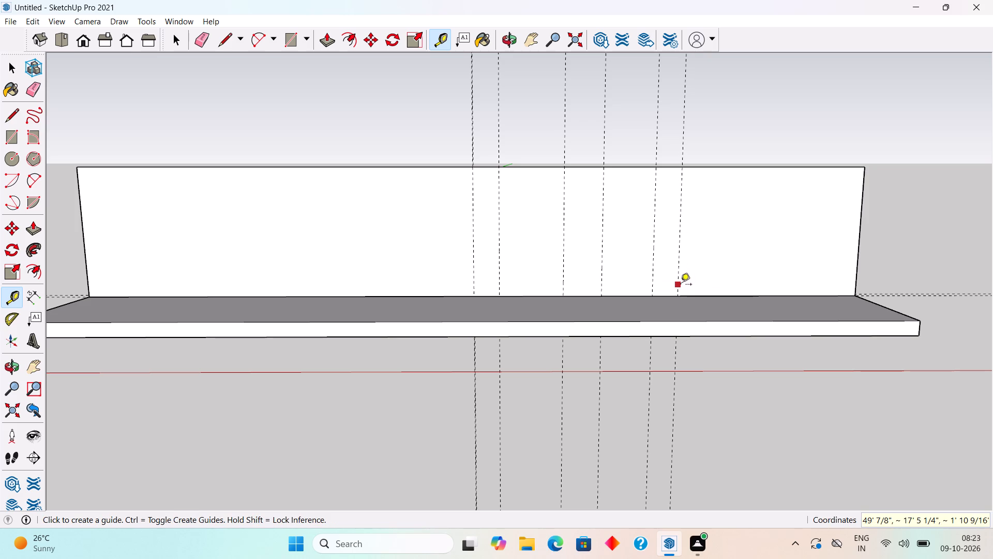
Measure the distance from the newest guide to the wall's right end edge.
left_click(681, 285)
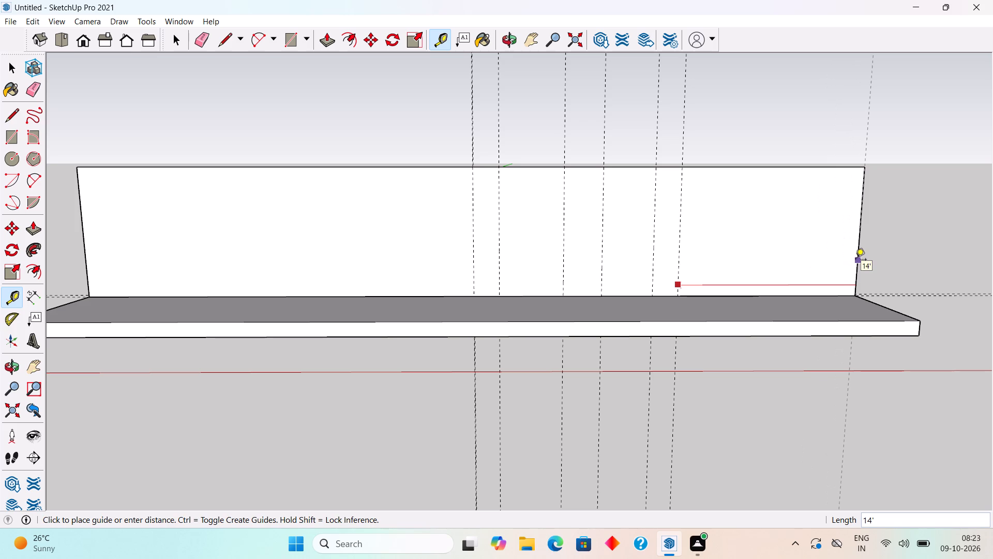
key("space")
Place a vertical guide 14' to the left of the wall's middle guide.
scroll(855, 260, "down", 5)
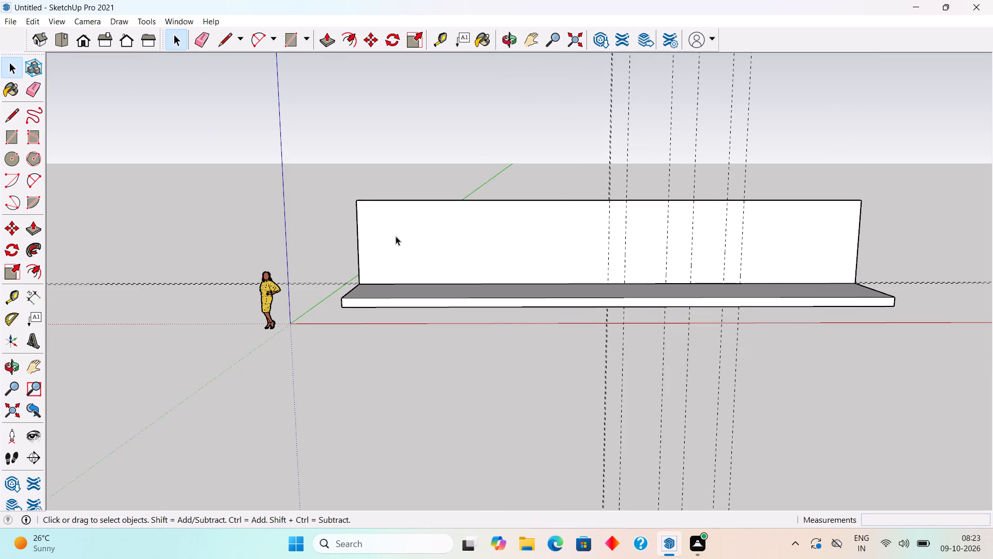
middle_click_drag(439, 258, 528, 287)
scroll(529, 287, "up", 4)
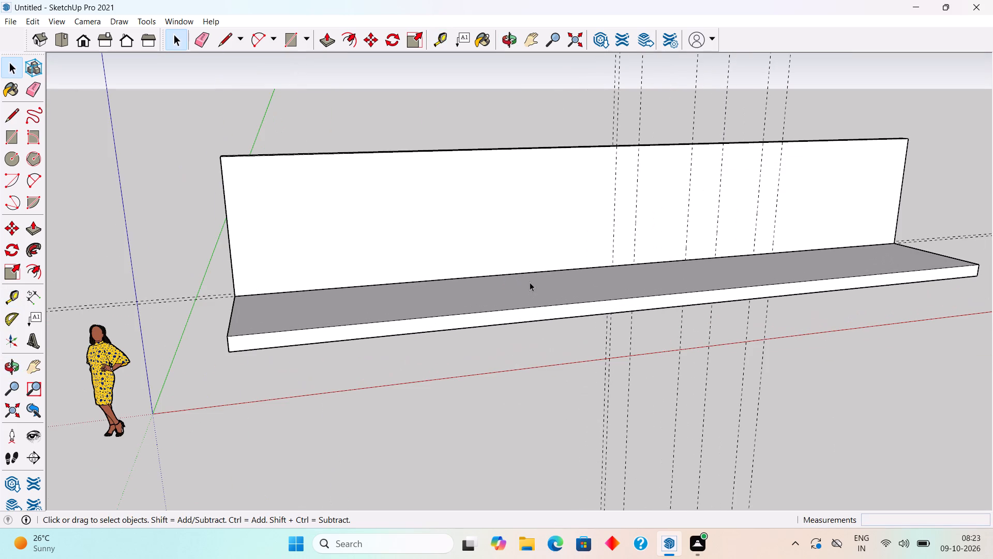
middle_click_drag(573, 243, 503, 231)
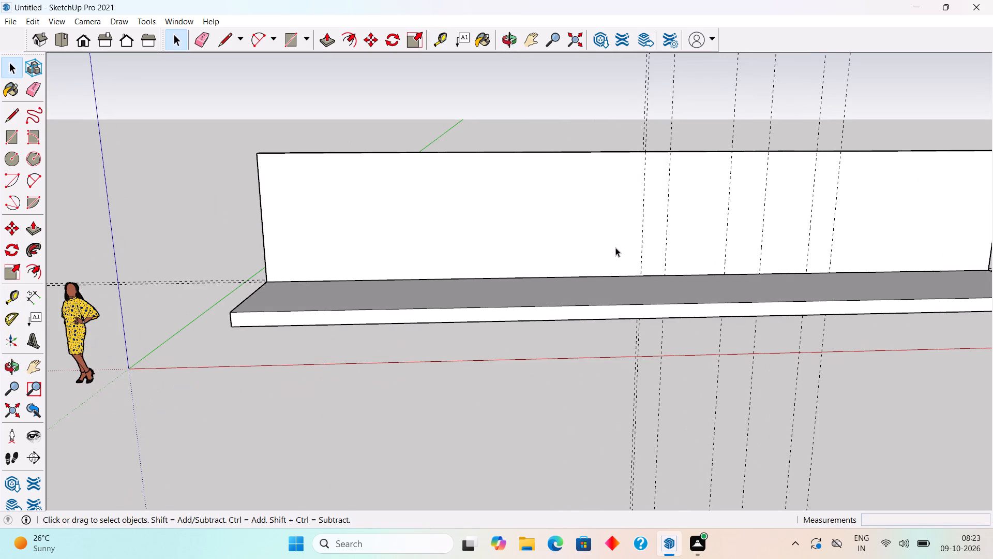
key("t")
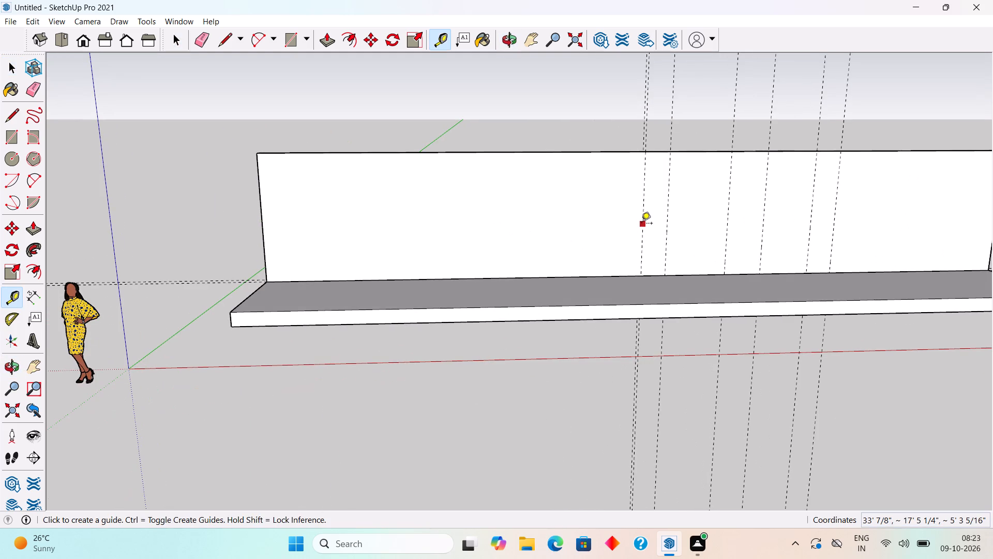
left_click(641, 224)
type("10")
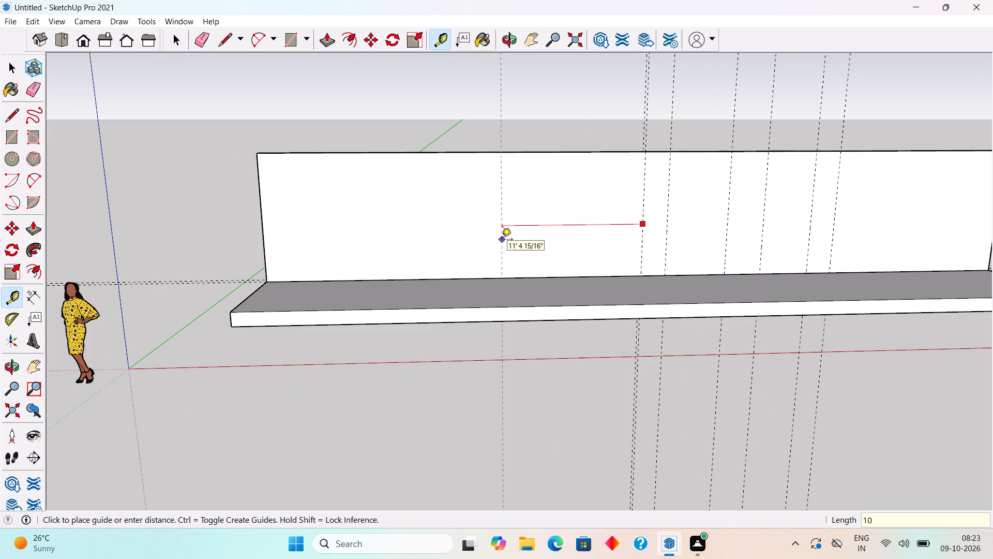
key("BackSpace")
type("4'")
key("Return")
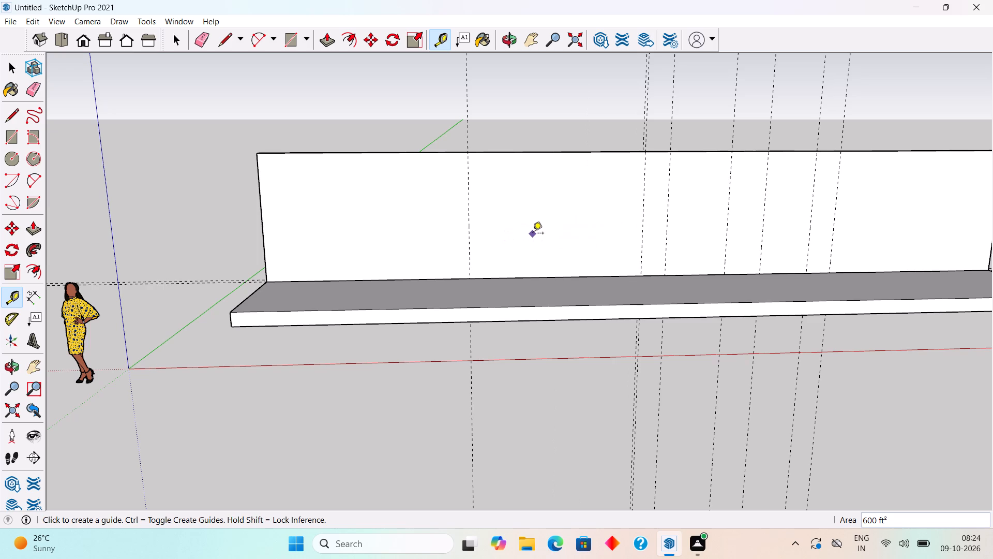
Place a vertical guide 3' in from the wall's left end edge and another one 5' to its right.
left_click(267, 249)
type("3'")
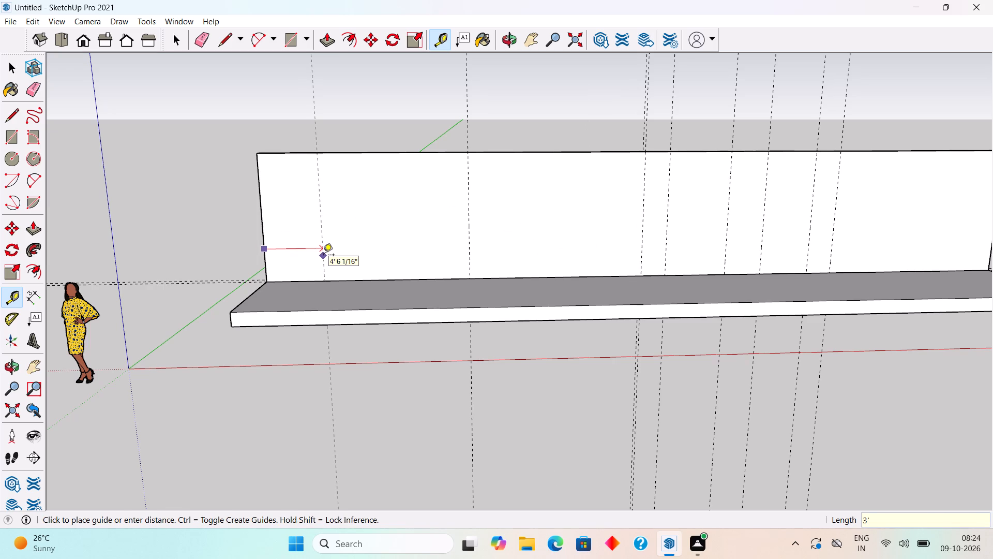
key("Return")
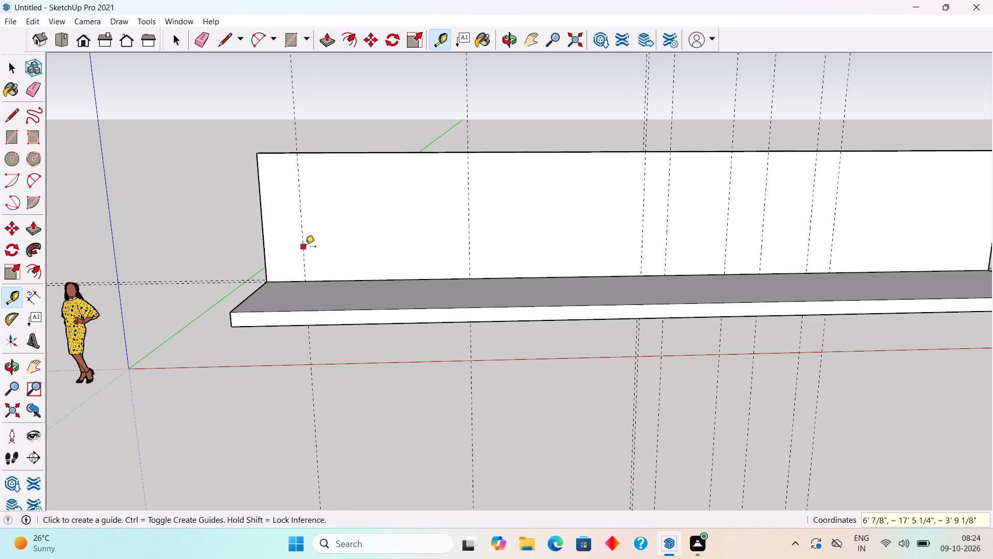
left_click(305, 248)
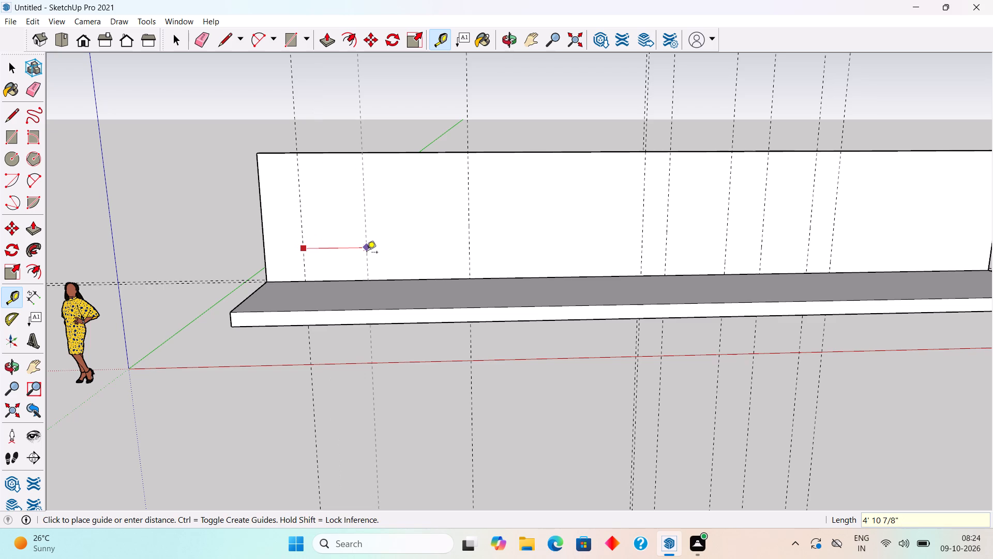
type("5'")
key("Return")
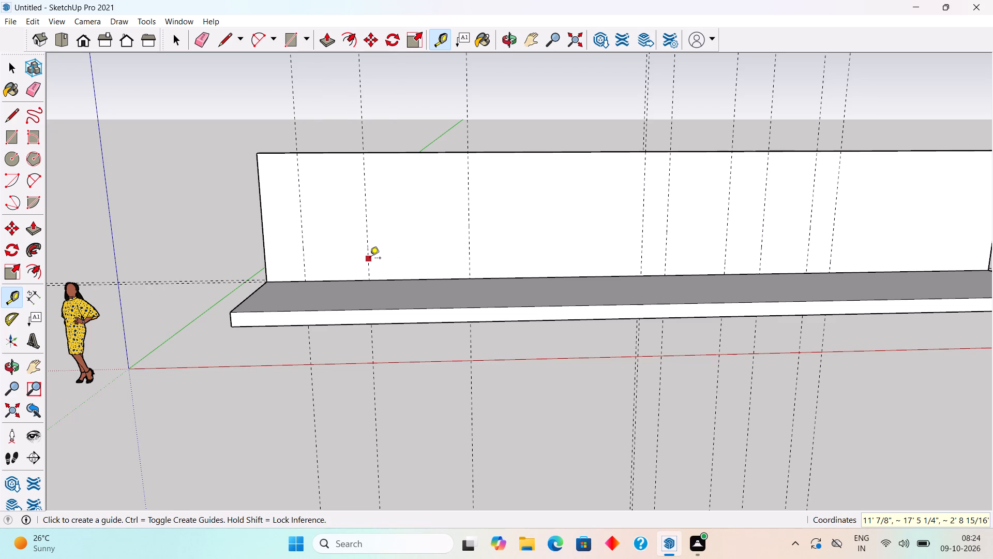
Place a vertical guide 3' to the right of the 5' offset guide and another one 4' beyond it.
left_click(370, 259)
type("3'")
key("Return")
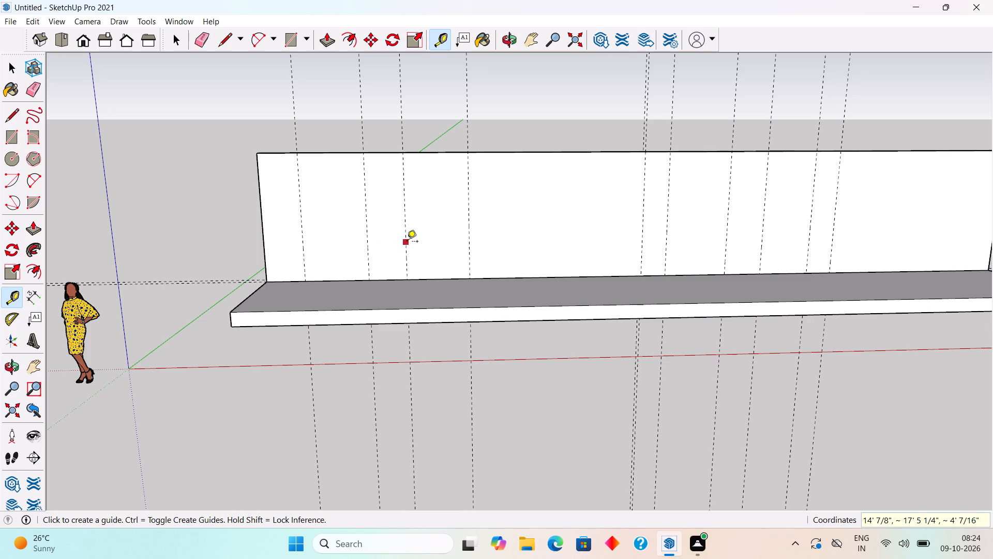
left_click(407, 242)
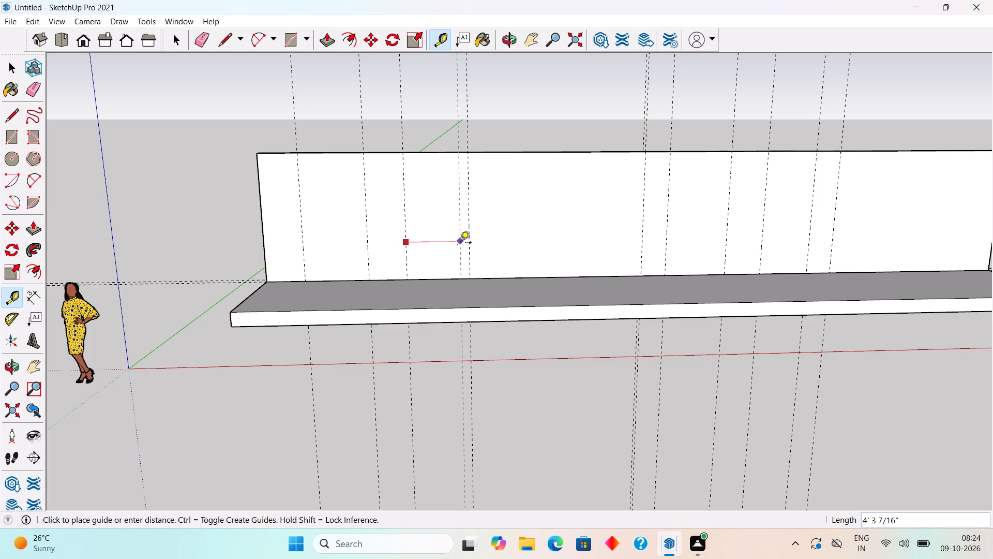
type("4'")
key("Return")
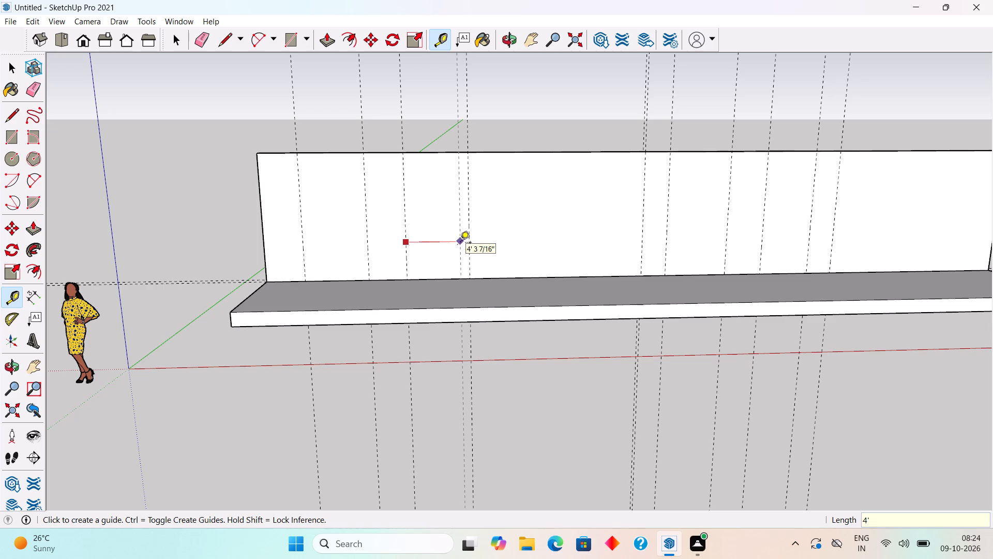
key("space")
Place a horizontal guide on the wall face 3' above the wall's bottom edge.
scroll(460, 243, "down", 6)
middle_click_drag(539, 291, 605, 307)
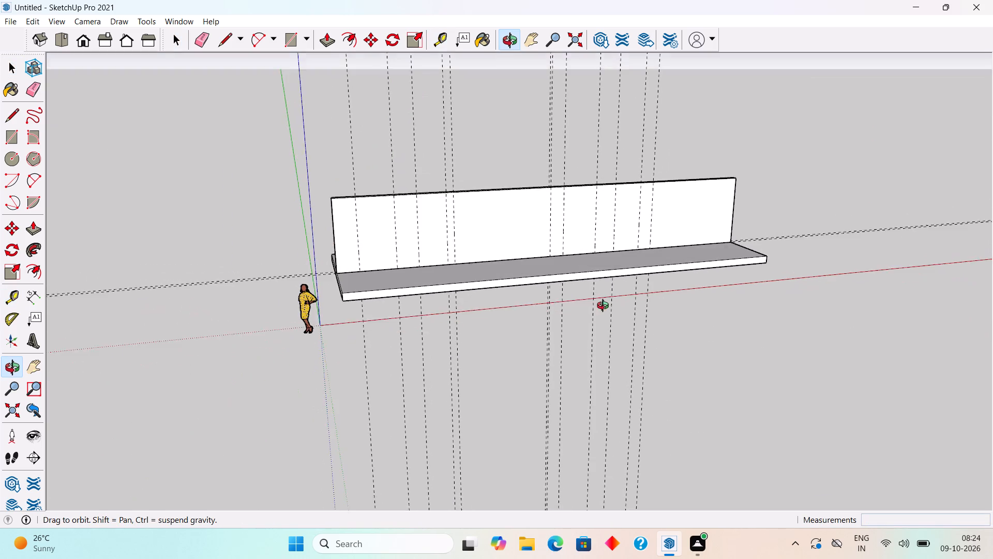
middle_click_drag(605, 307, 603, 290)
scroll(507, 242, "up", 6)
key("t")
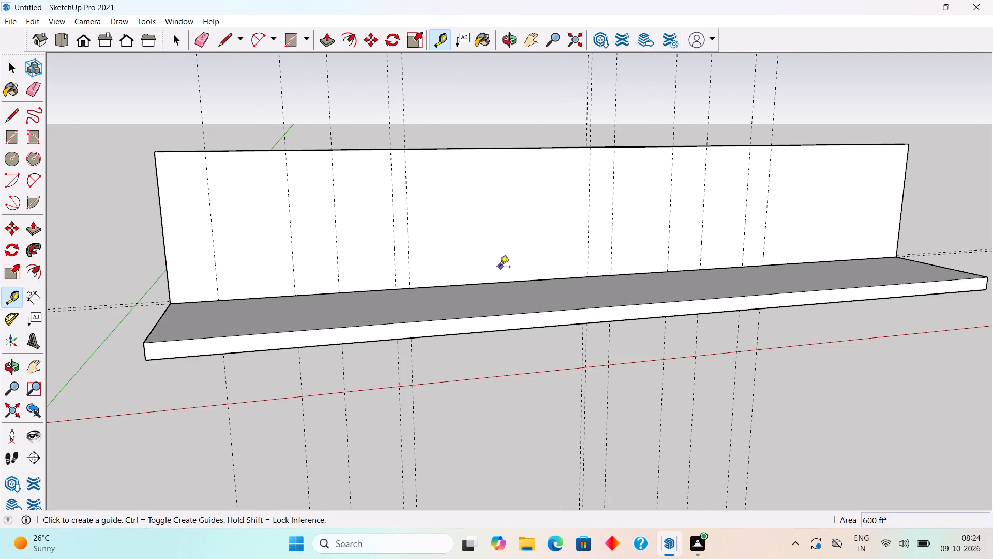
left_click(500, 279)
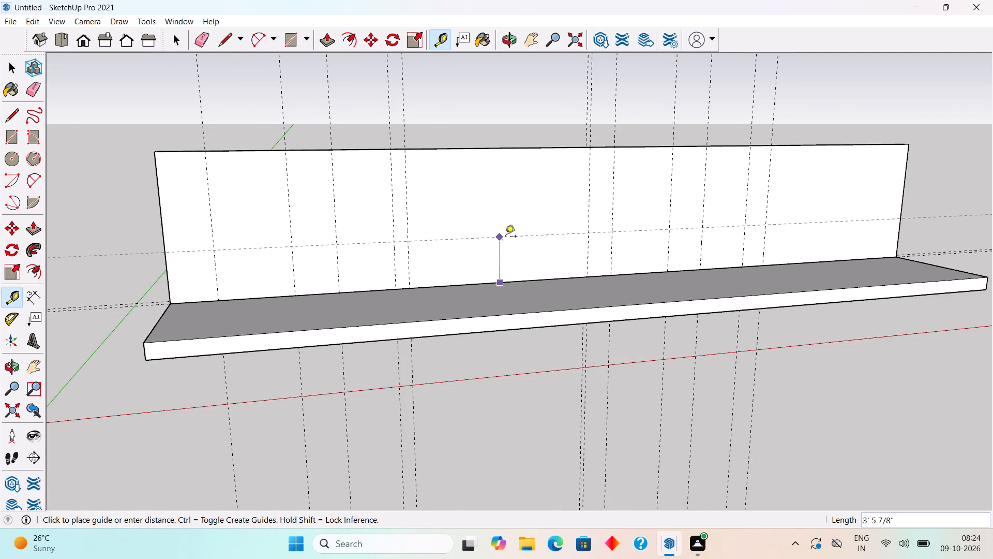
type("3'")
key("Return")
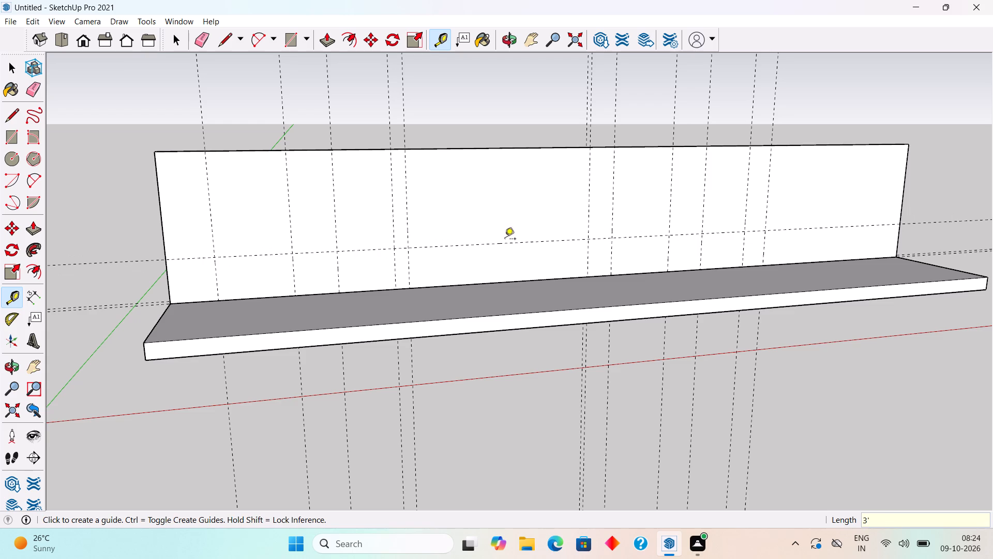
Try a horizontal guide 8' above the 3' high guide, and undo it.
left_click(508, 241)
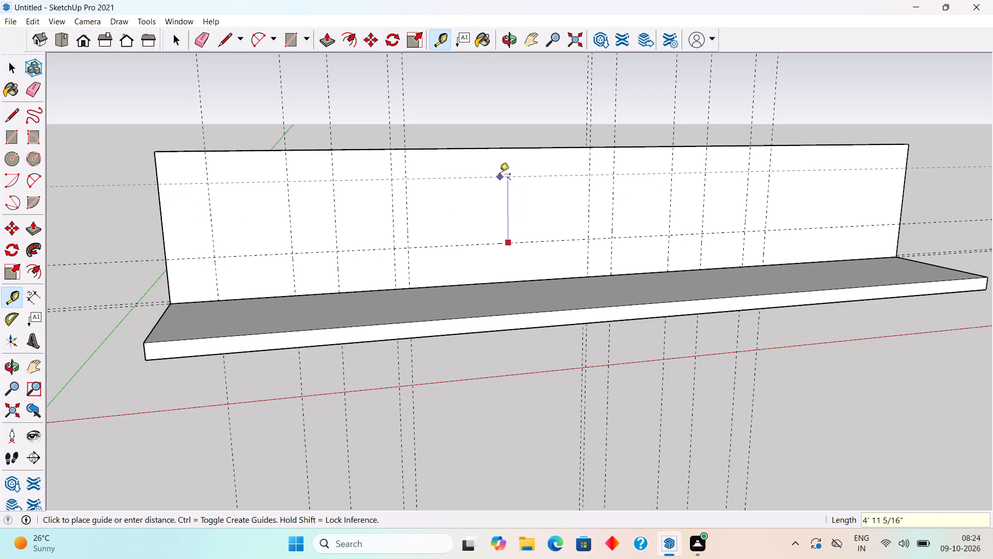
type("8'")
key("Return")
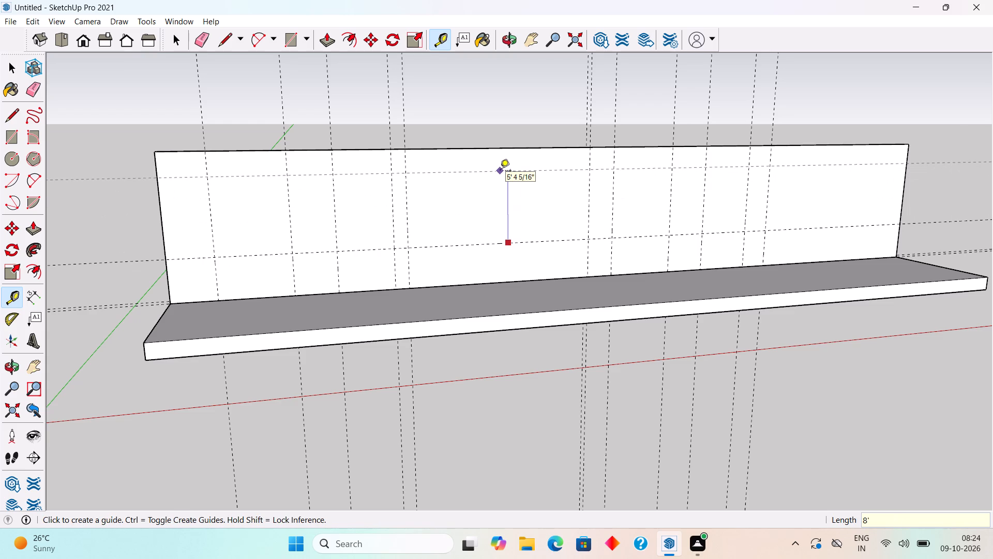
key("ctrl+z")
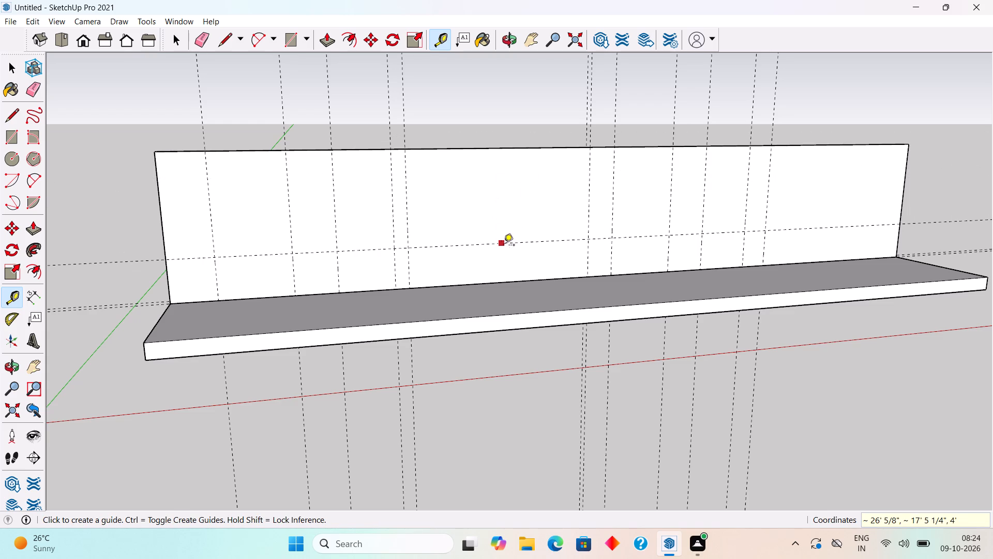
Place a horizontal guide on the wall face 8' above the wall's bottom edge.
left_click_drag(511, 281, 511, 267)
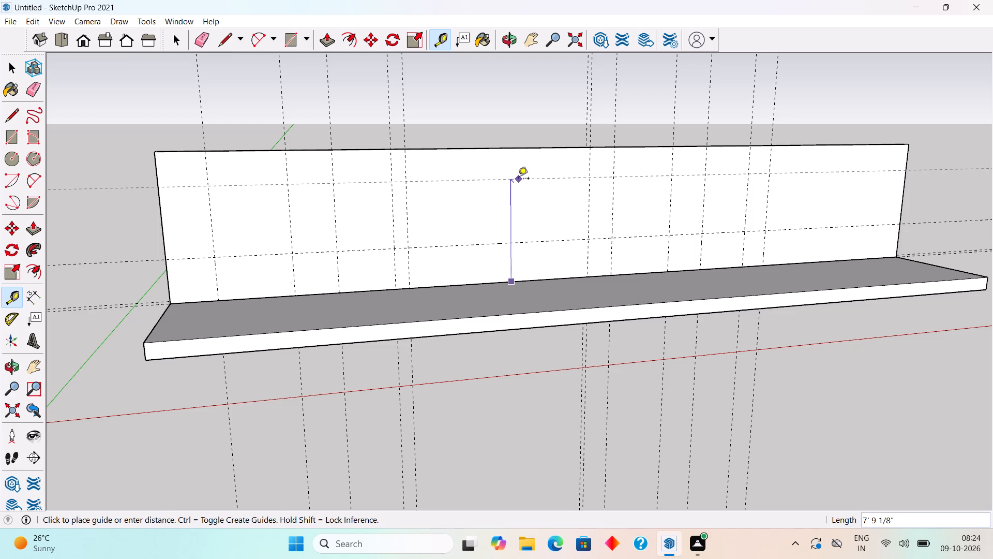
type("8'")
key("Return")
key("space")
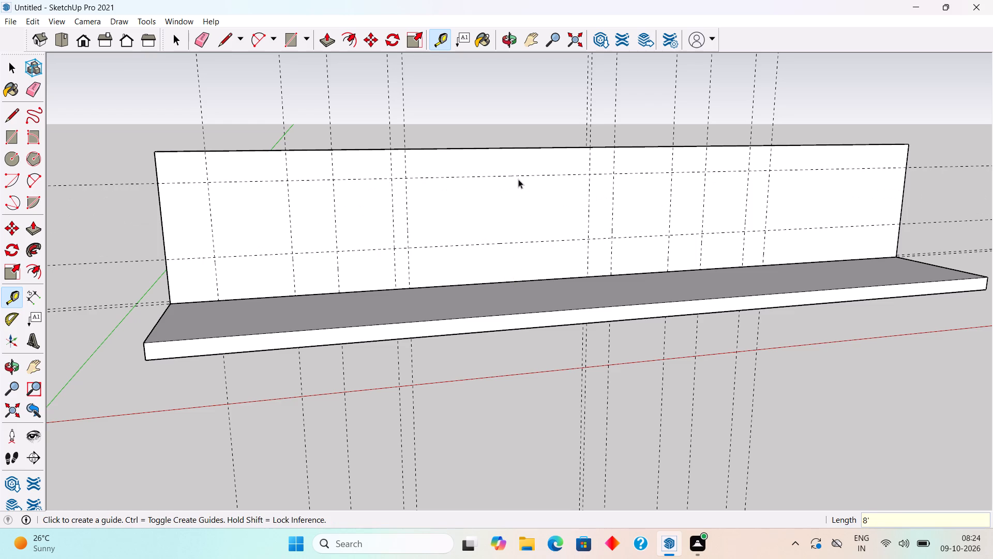
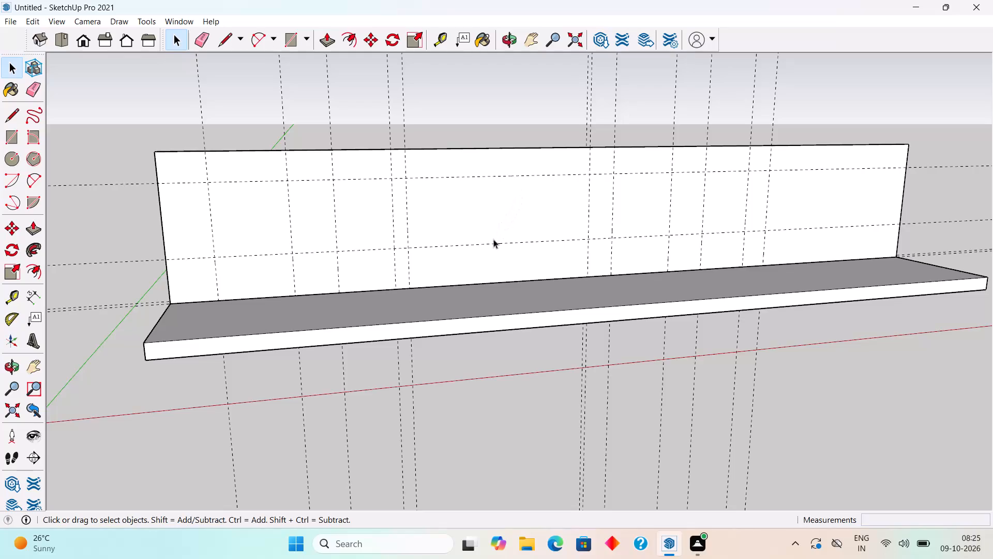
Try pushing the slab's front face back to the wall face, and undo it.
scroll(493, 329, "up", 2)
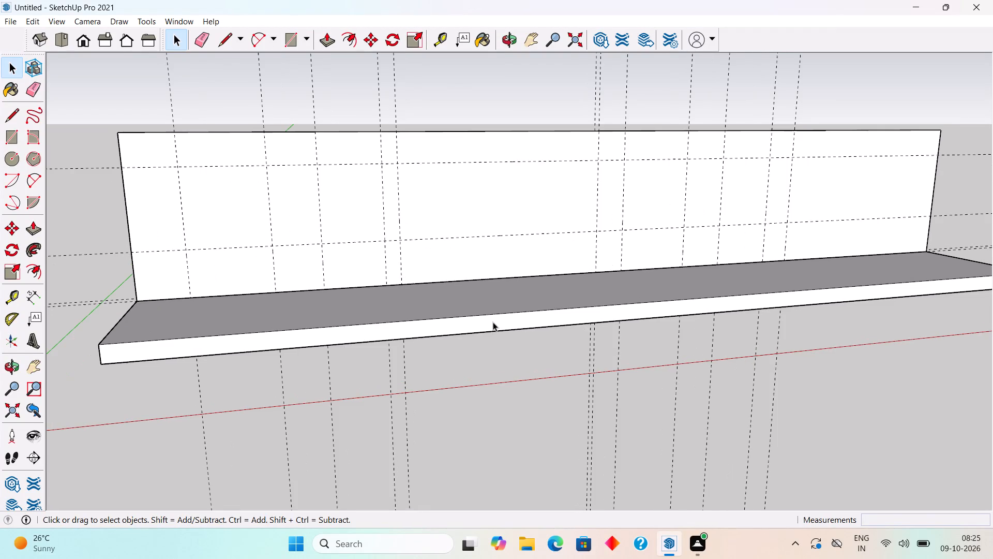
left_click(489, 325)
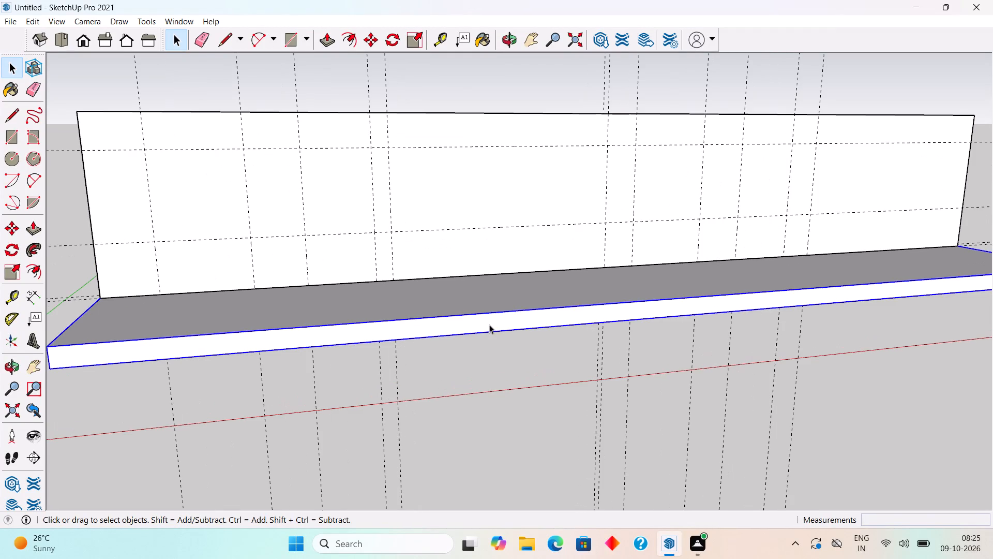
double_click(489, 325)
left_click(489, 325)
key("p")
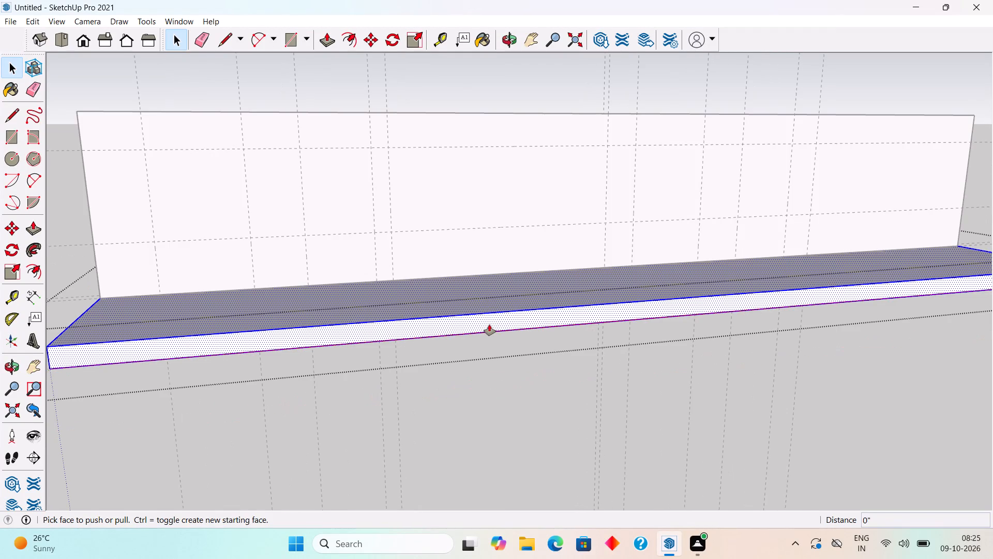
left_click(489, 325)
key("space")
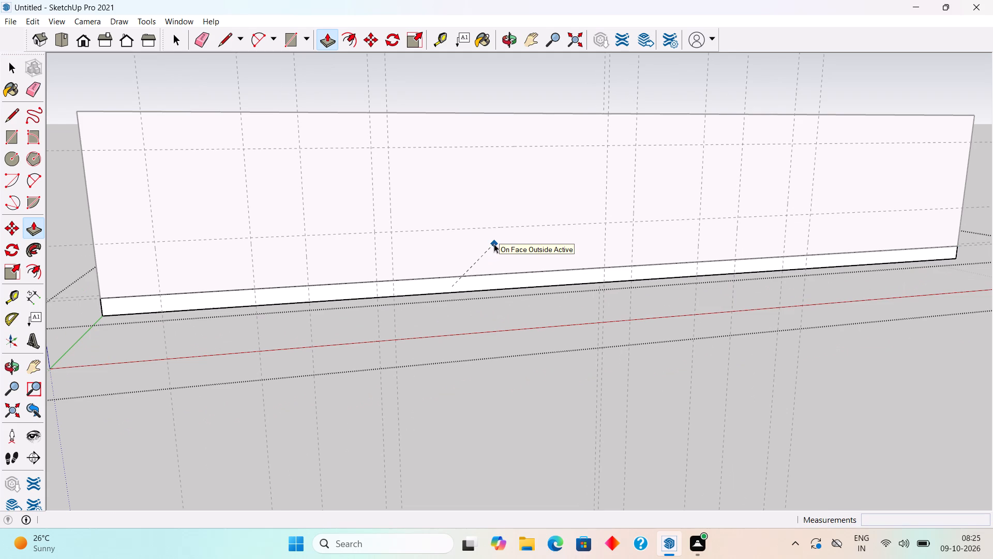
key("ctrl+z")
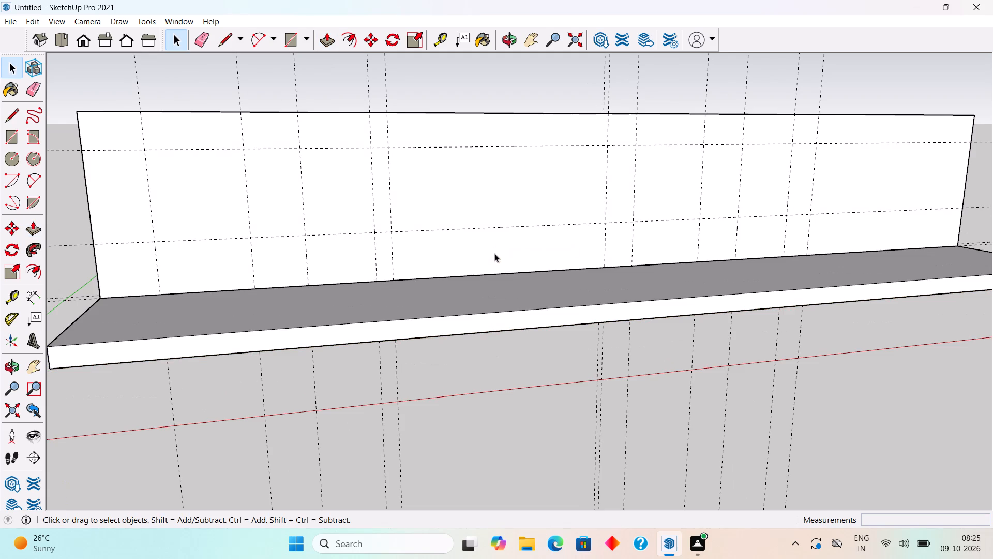
Push the slab's front face back 9' 3" so it sits flush with the wall face.
left_click(496, 315)
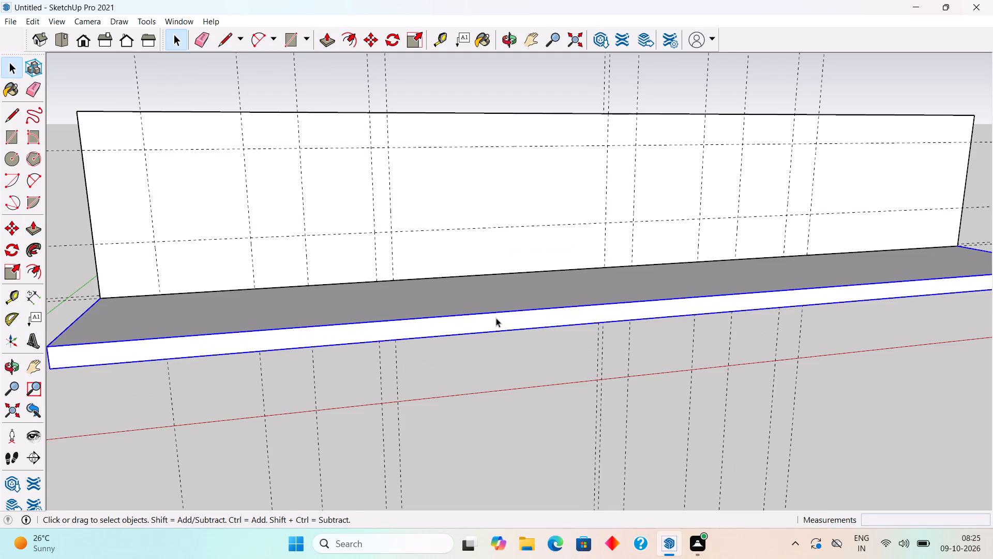
key("p")
key("space")
triple_click(498, 322)
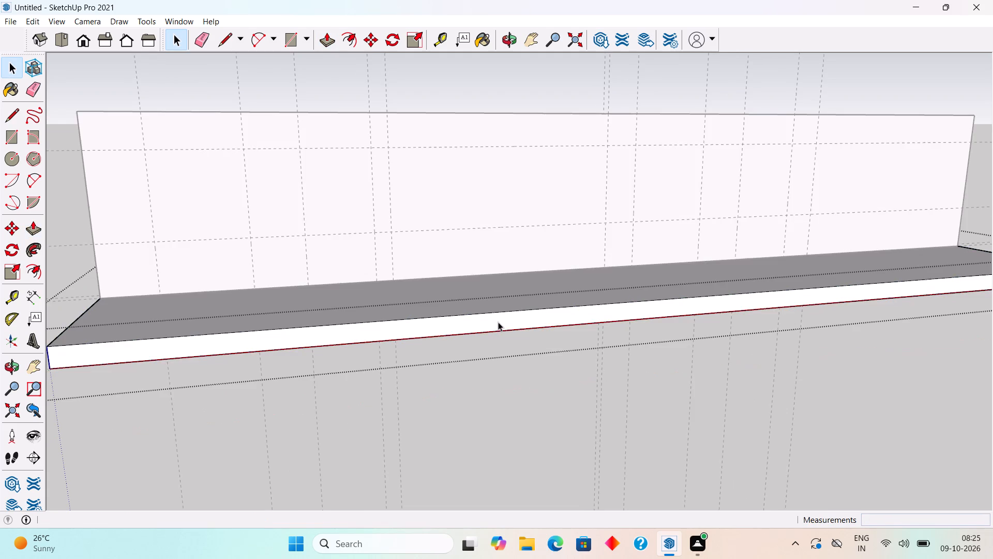
key("p")
left_click(498, 322)
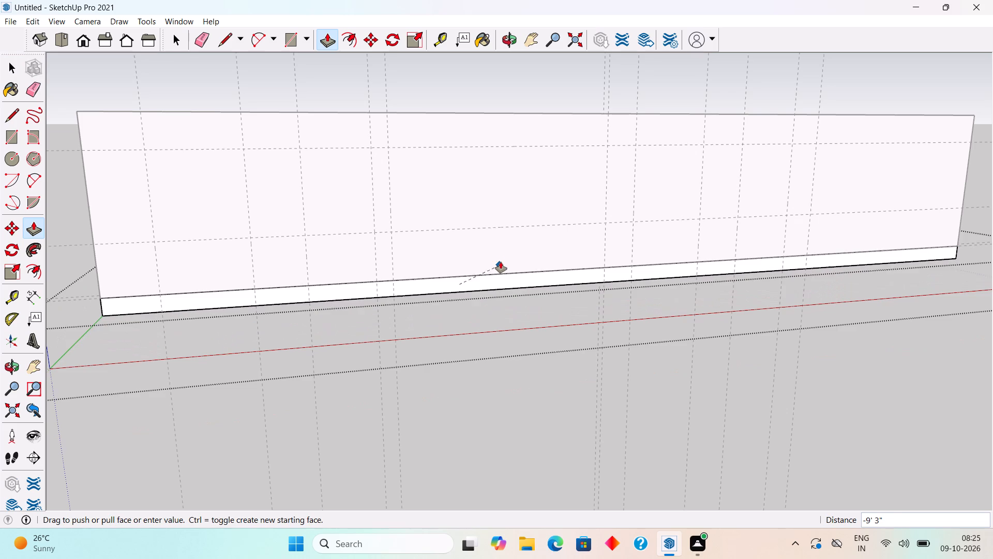
left_click(501, 261)
key("space")
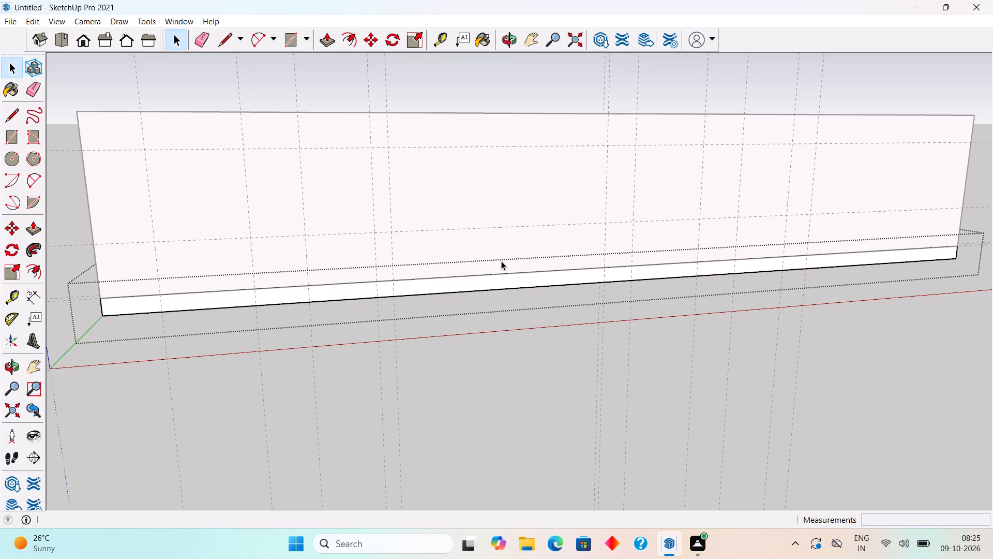
Extrude the slab's underside 6" downward.
middle_click_drag(509, 274, 515, 157)
scroll(513, 142, "up", 1)
middle_click_drag(454, 263, 455, 196)
scroll(455, 226, "up", 1)
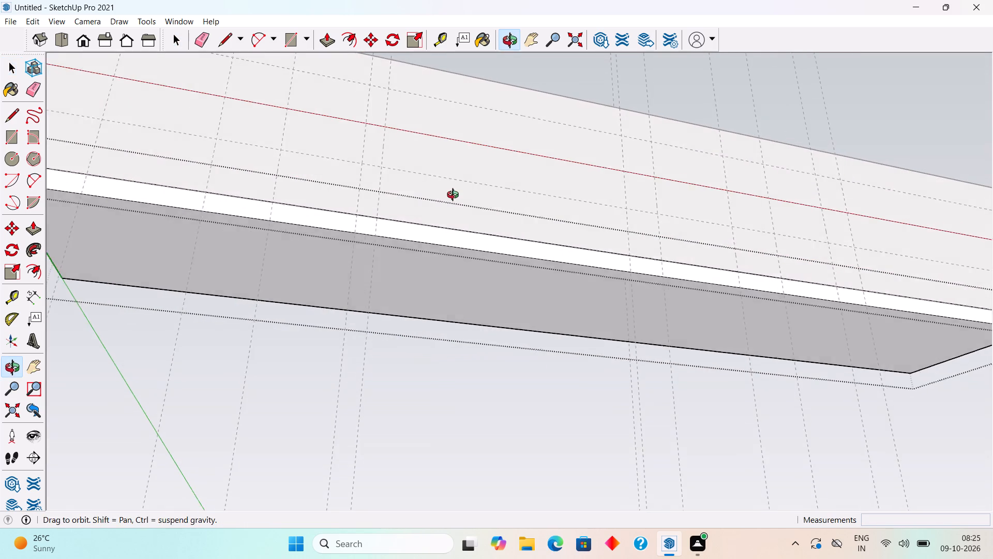
middle_click_drag(455, 196, 455, 193)
left_click(485, 297)
key("p")
left_click(485, 297)
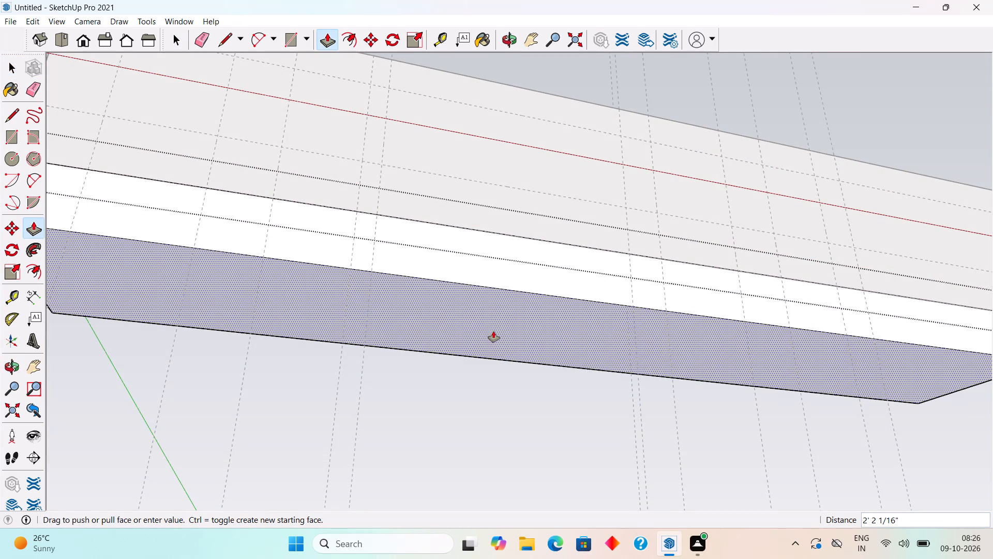
type("6\"")
key("Return")
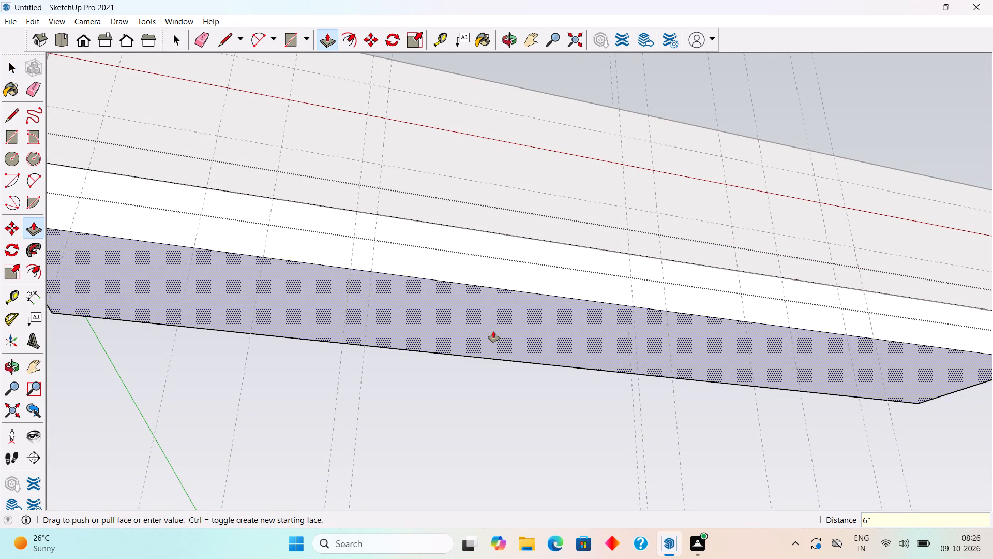
Extrude the slab's underside another 6" downward as a separate layer with a new starting face.
left_click(491, 316)
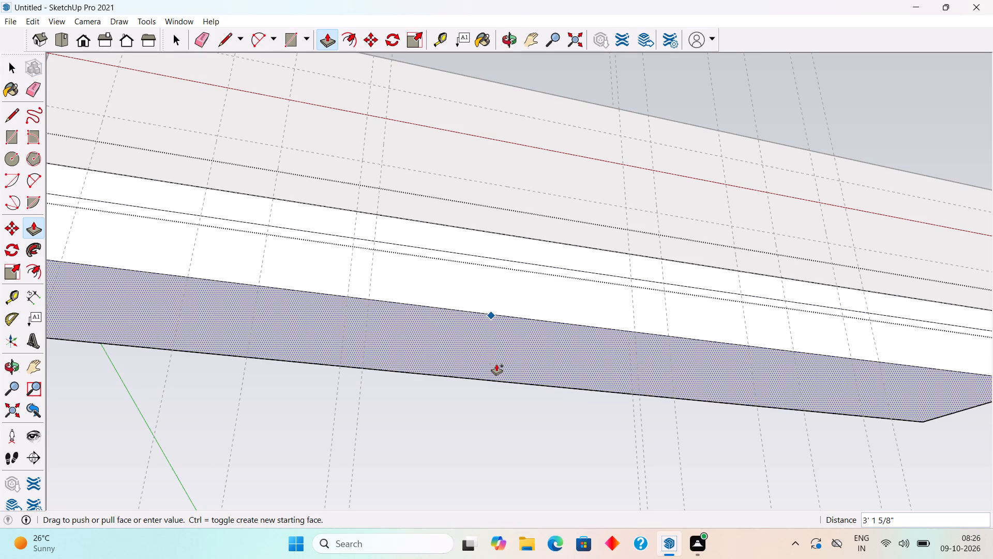
type("6\"")
key("Return")
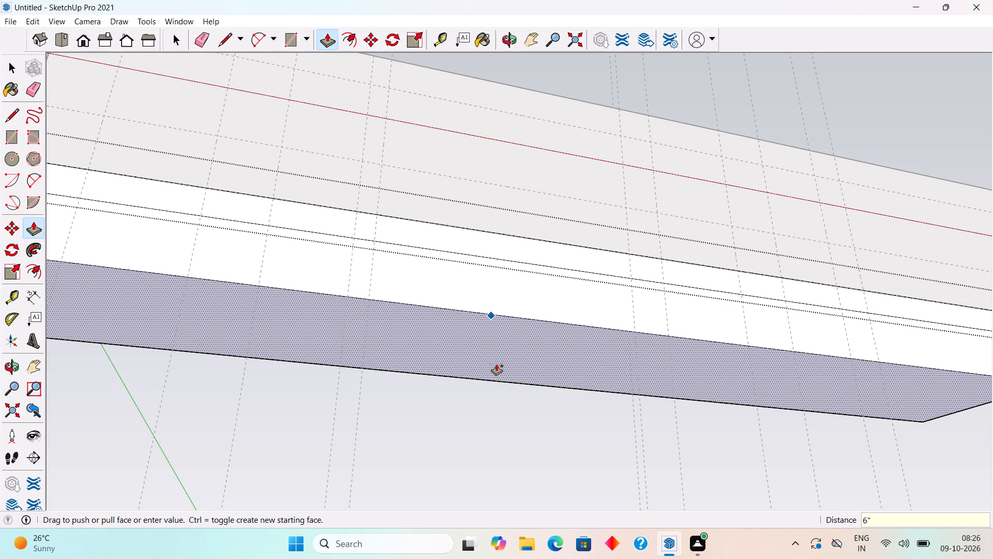
scroll(496, 364, "down", 4)
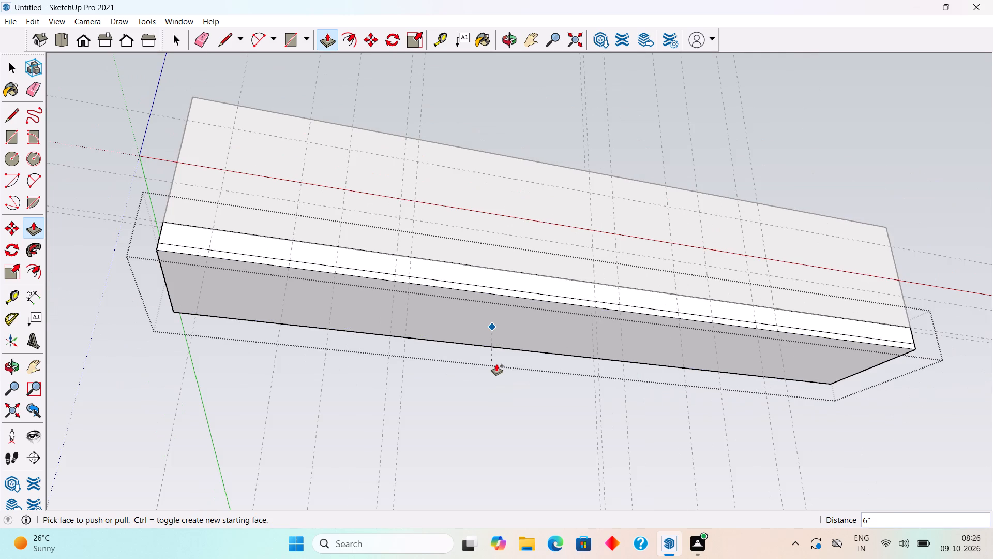
key("space")
Pull the front face of the slab's bottom 6" layer 10' outward to form a lower step, and leave the slab group.
middle_click_drag(526, 285, 529, 366)
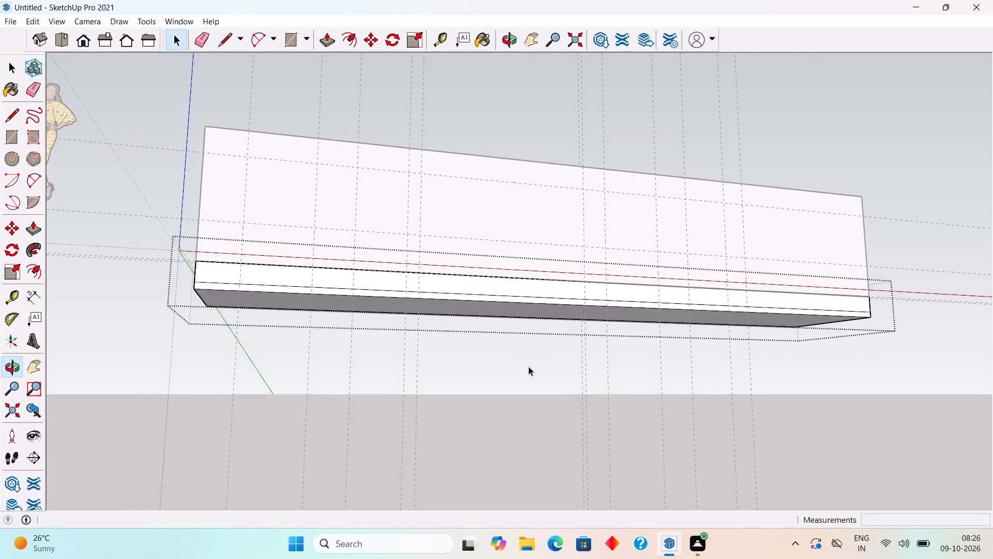
middle_click_drag(750, 256, 633, 350)
scroll(563, 300, "up", 4)
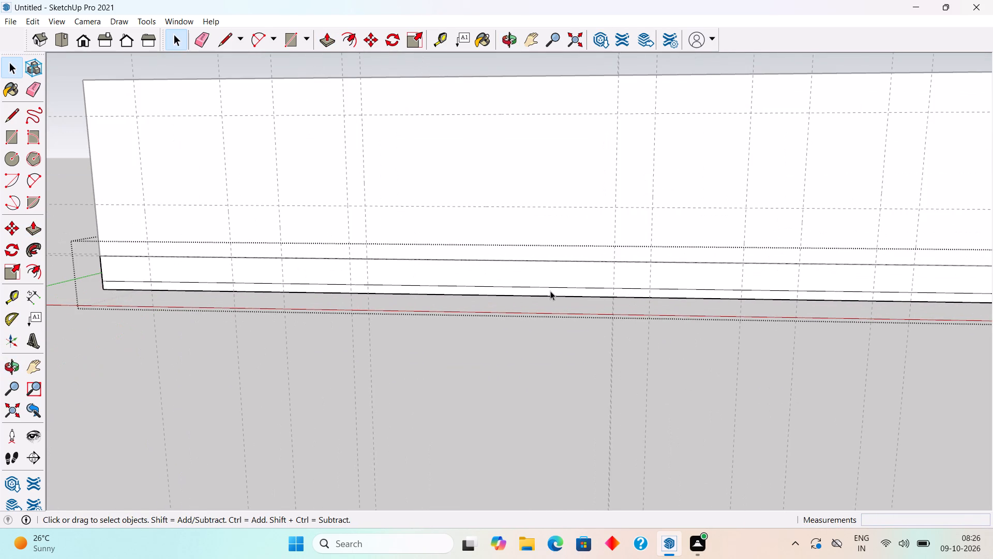
double_click(550, 291)
key("p")
left_click(550, 291)
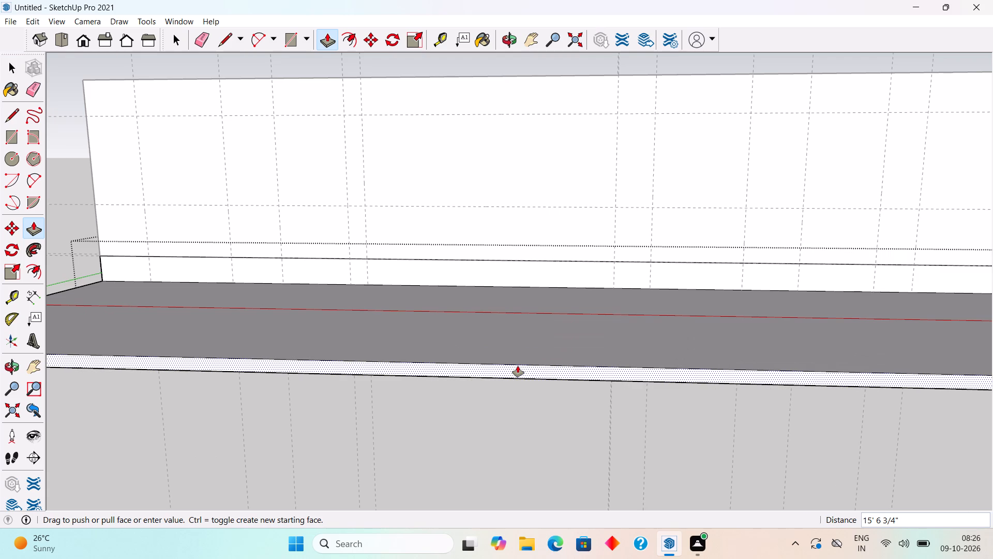
scroll(518, 366, "down", 2)
type("10'")
key("Return")
key("space")
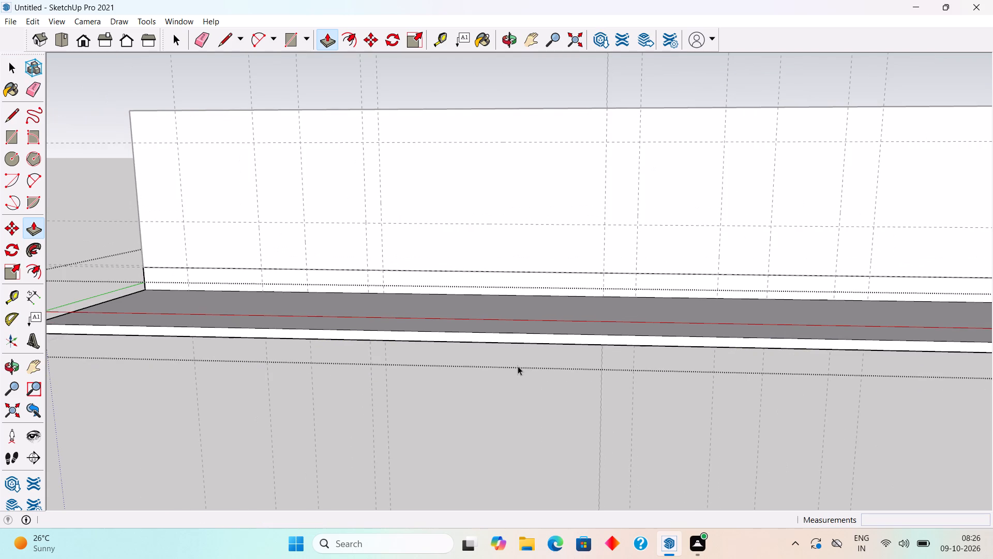
left_click(512, 411)
Examine the stepped slab and wall from the end, from above and from the front.
middle_click_drag(263, 131, 472, 181)
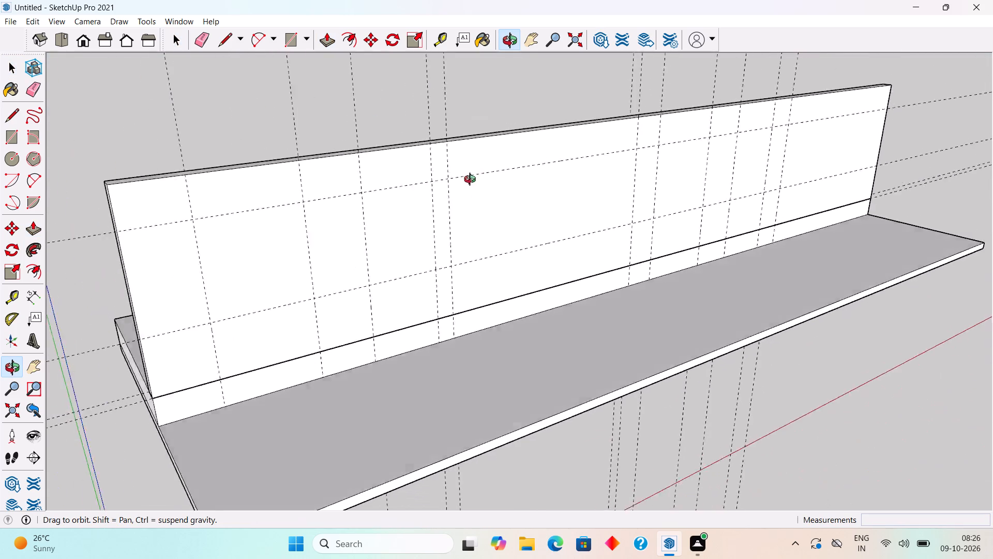
middle_click_drag(472, 181, 622, 176)
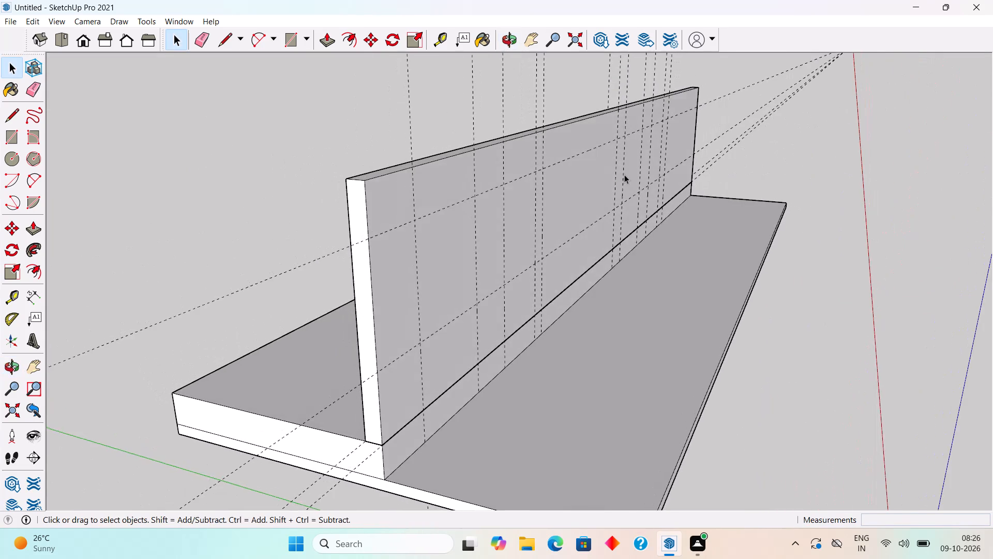
scroll(625, 174, "down", 5)
middle_click_drag(625, 179, 324, 193)
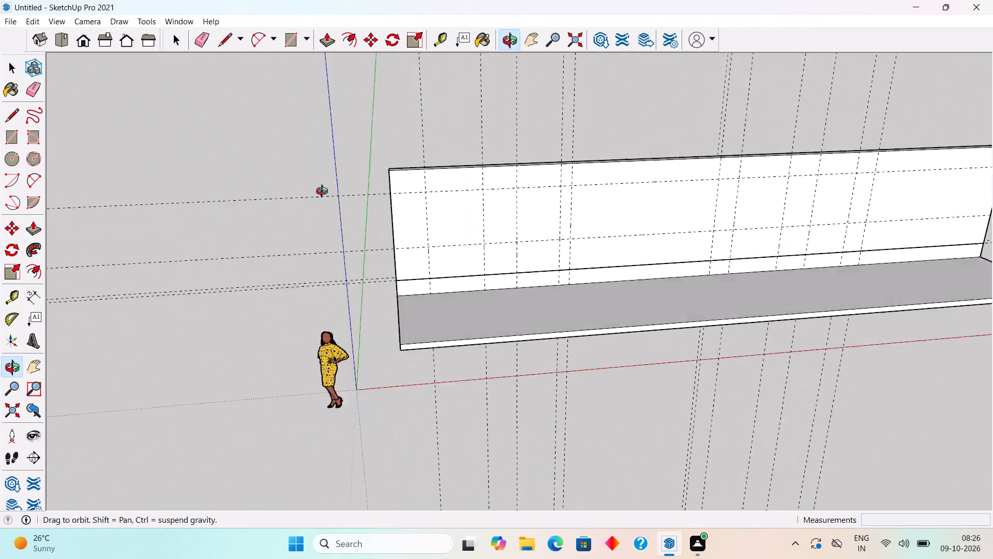
middle_click_drag(324, 193, 319, 191)
scroll(324, 191, "up", 3)
scroll(796, 214, "down", 4)
middle_click_drag(622, 157, 582, 150)
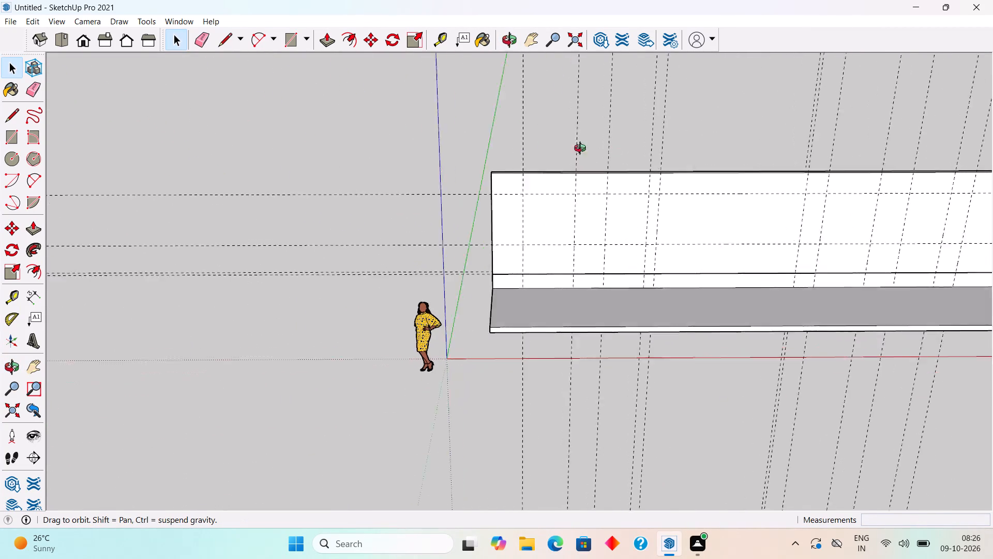
middle_click_drag(582, 150, 545, 157)
scroll(545, 158, "down", 5)
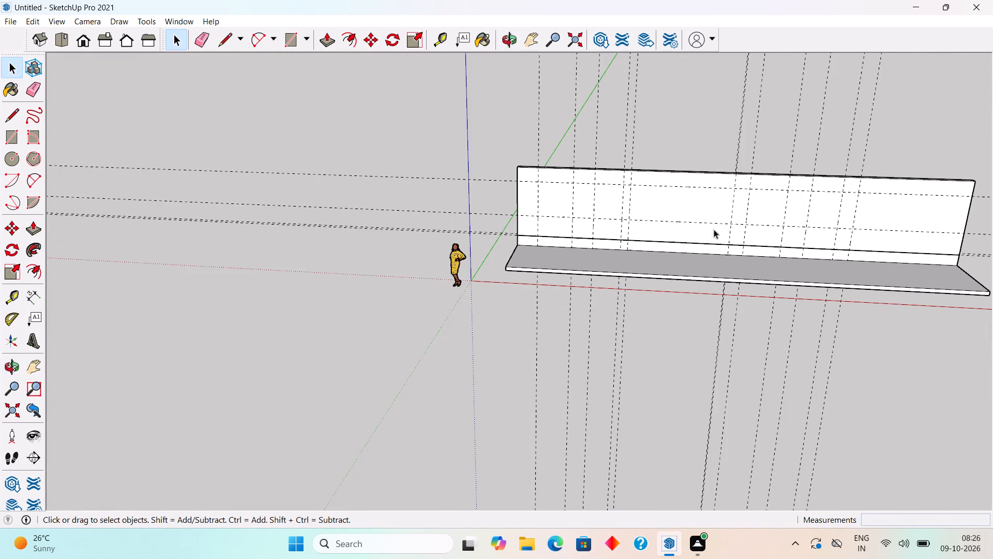
scroll(960, 225, "up", 4)
middle_click_drag(979, 229, 992, 179)
scroll(992, 179, "up", 2)
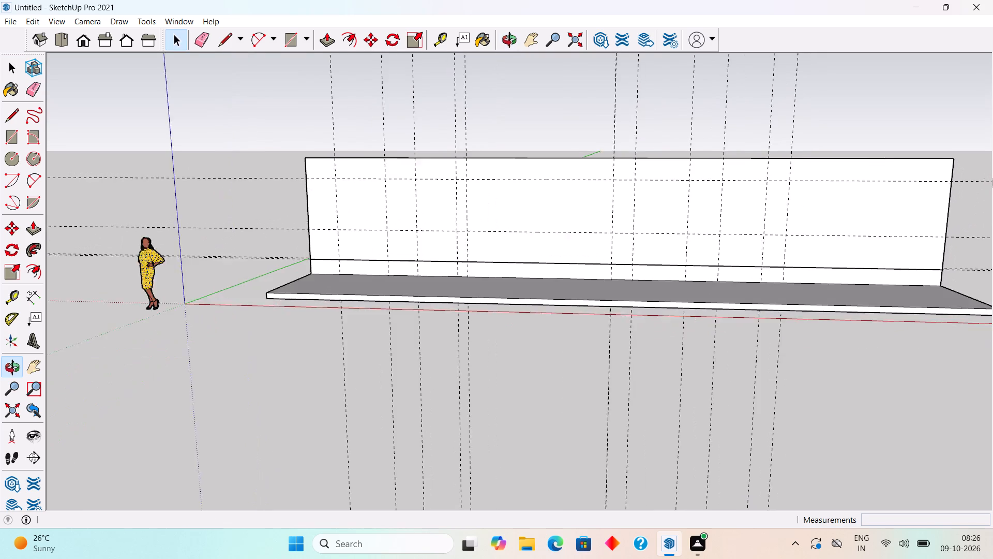
scroll(992, 179, "up", 1)
middle_click_drag(632, 241, 727, 257)
middle_click_drag(543, 248, 614, 246)
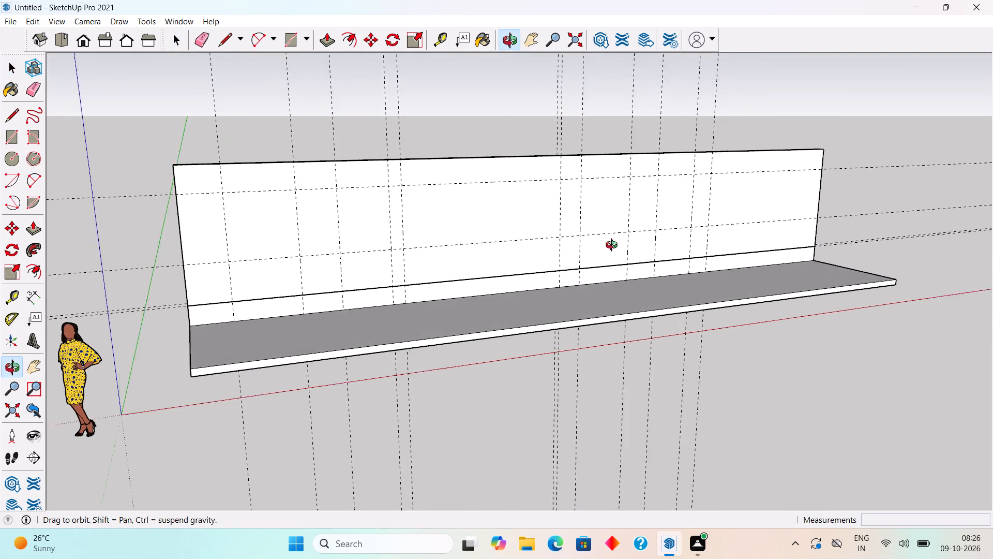
middle_click_drag(614, 246, 620, 244)
scroll(620, 244, "up", 1)
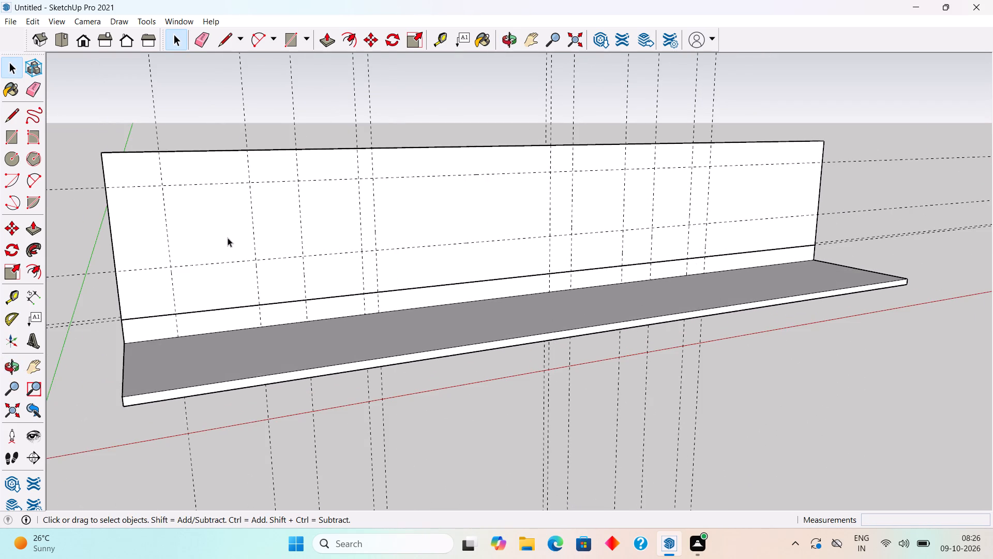
Inside the wall group, draw a 5' by 5' window rectangle between the two leftmost vertical guides and the 3' and 8' horizontal guides.
key("r")
key("space")
triple_click(201, 222)
key("r")
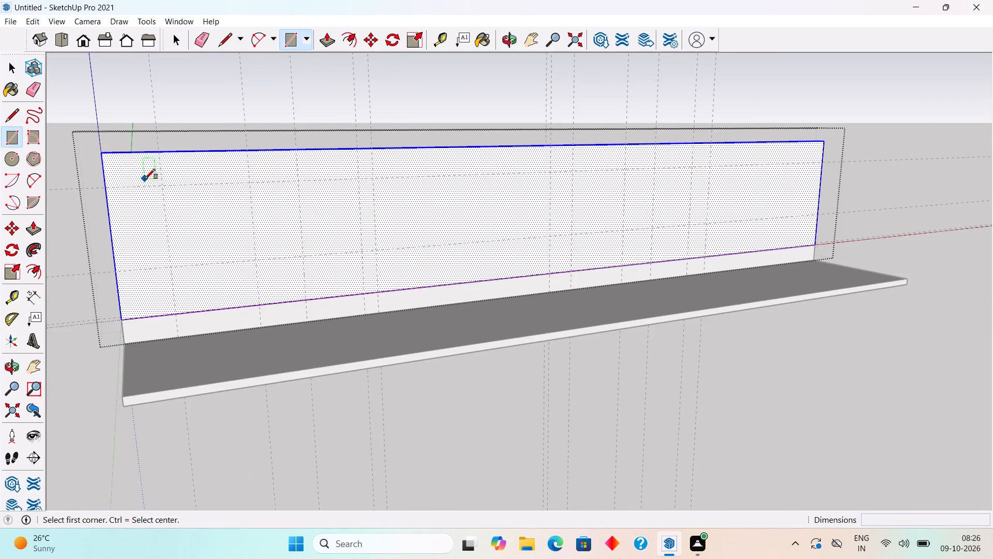
left_click(163, 184)
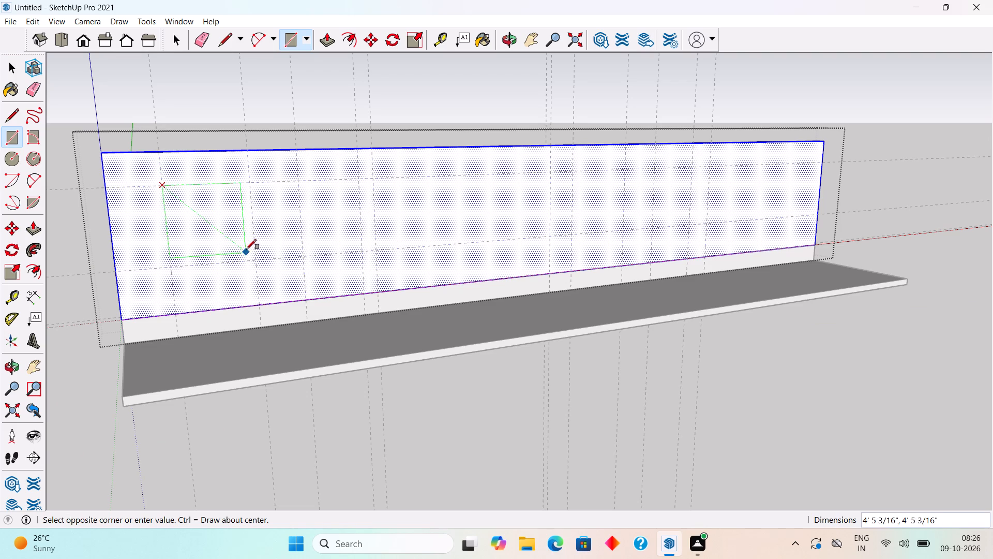
left_click(255, 257)
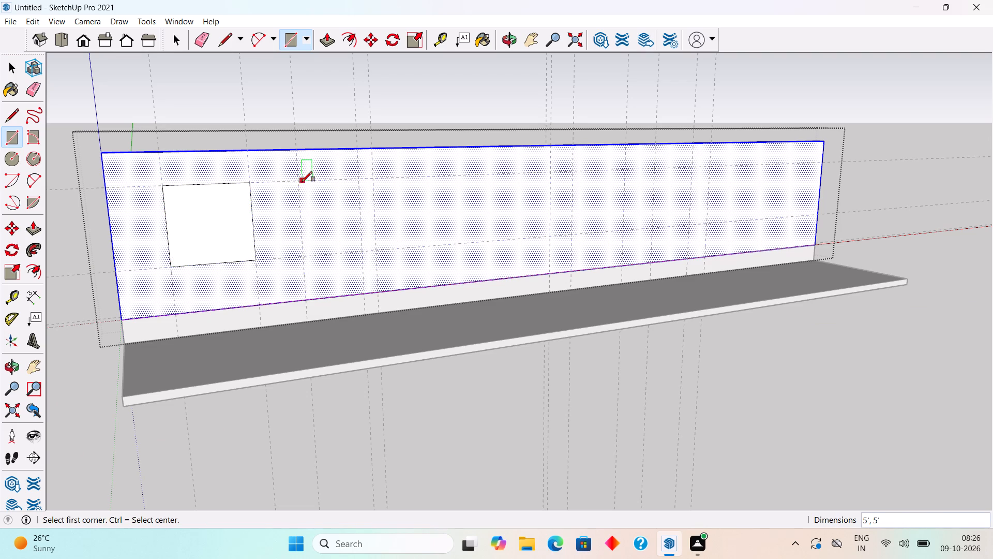
Draw a door rectangle 4' wide and 8' high between the third and fourth vertical guides, from the 8' guide to the wall's bottom edge.
left_click(299, 181)
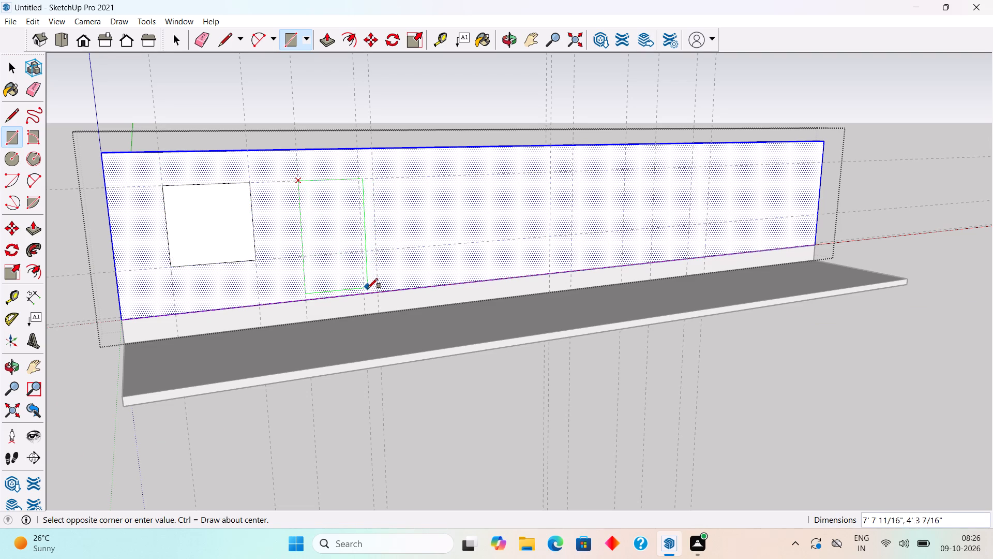
left_click(367, 290)
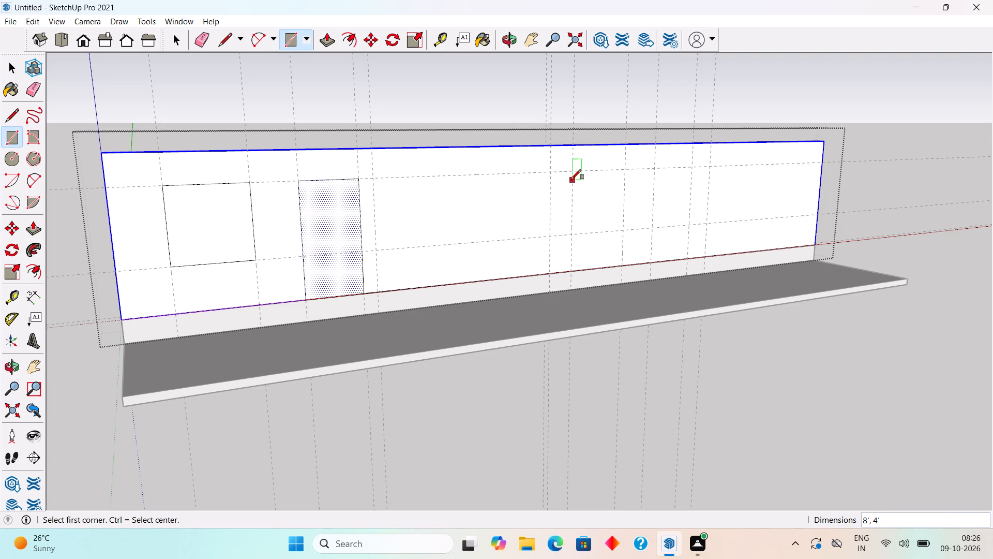
Draw a 5' by 5' window rectangle between the horizontal guides, within the 5' guide spacing on the wall's right half.
left_click(571, 171)
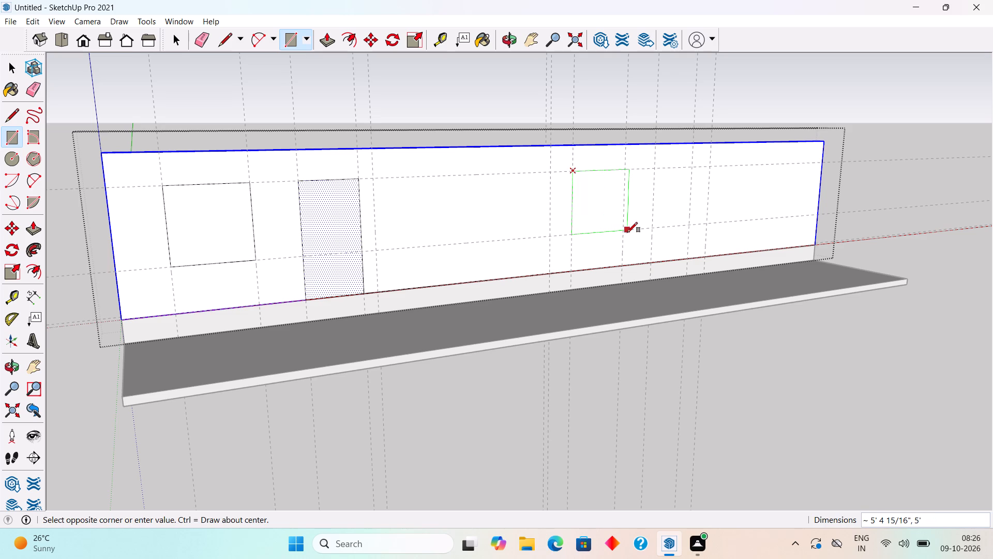
left_click(622, 231)
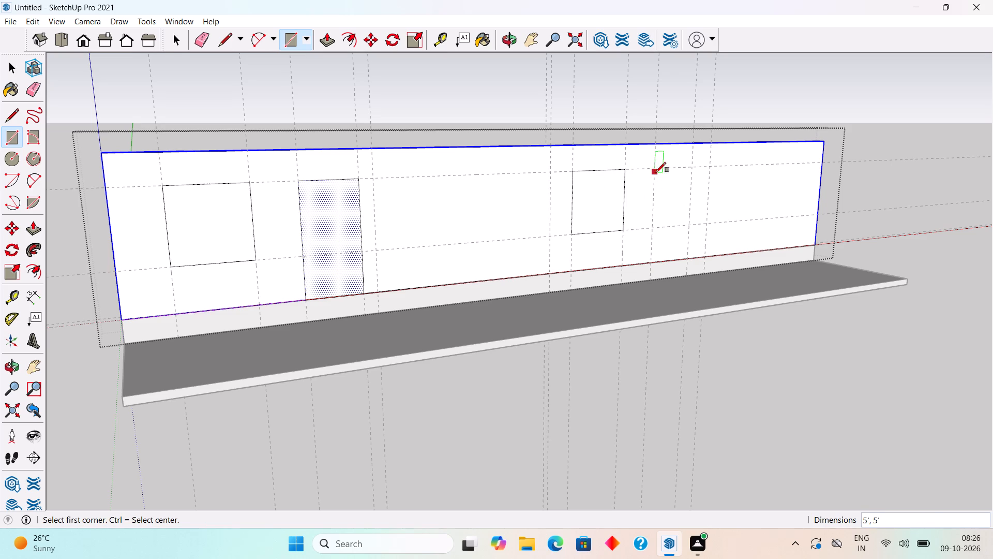
Draw a door rectangle 4' wide and 8' high right of the second window, from the 8' guide to the wall's bottom edge.
left_click(656, 167)
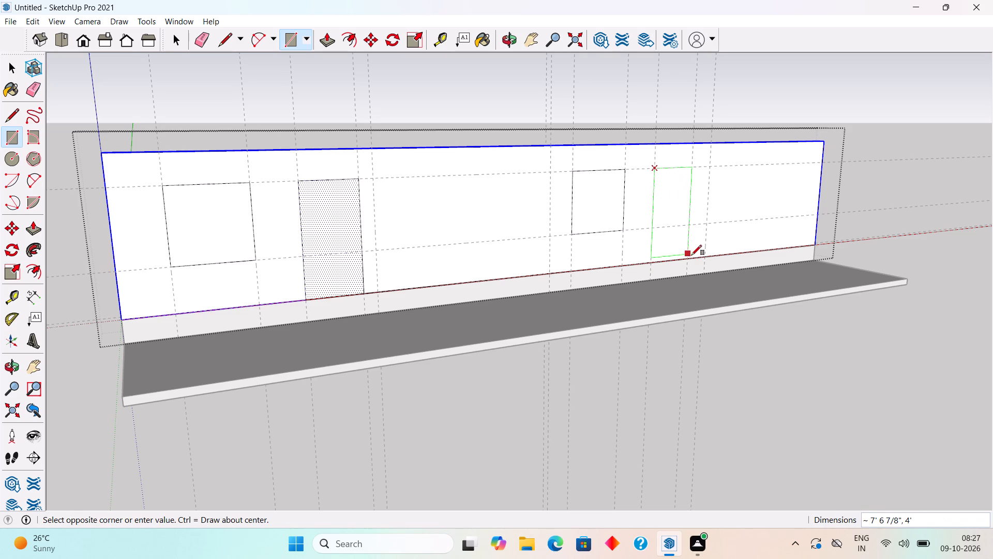
left_click(690, 257)
key("space")
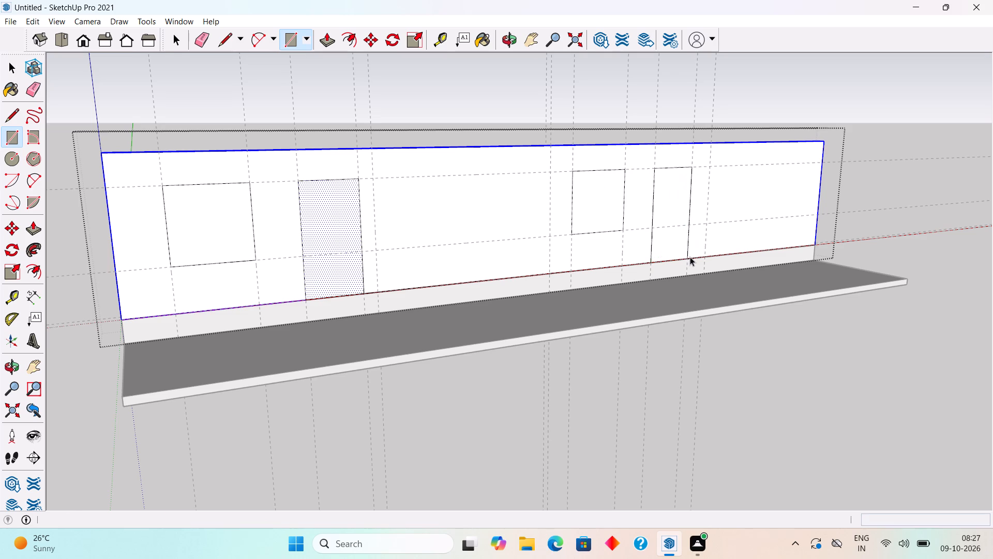
Push the two window and two door faces through the wall's full thickness to cut the openings, and leave the wall group.
key("p")
left_click_drag(209, 235, 209, 234)
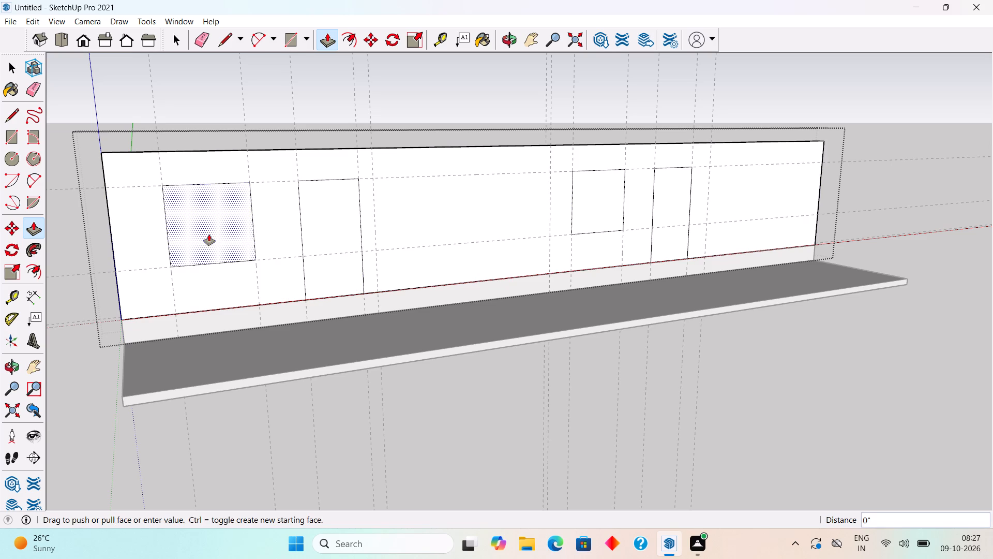
left_click_drag(209, 234, 209, 215)
double_click(324, 246)
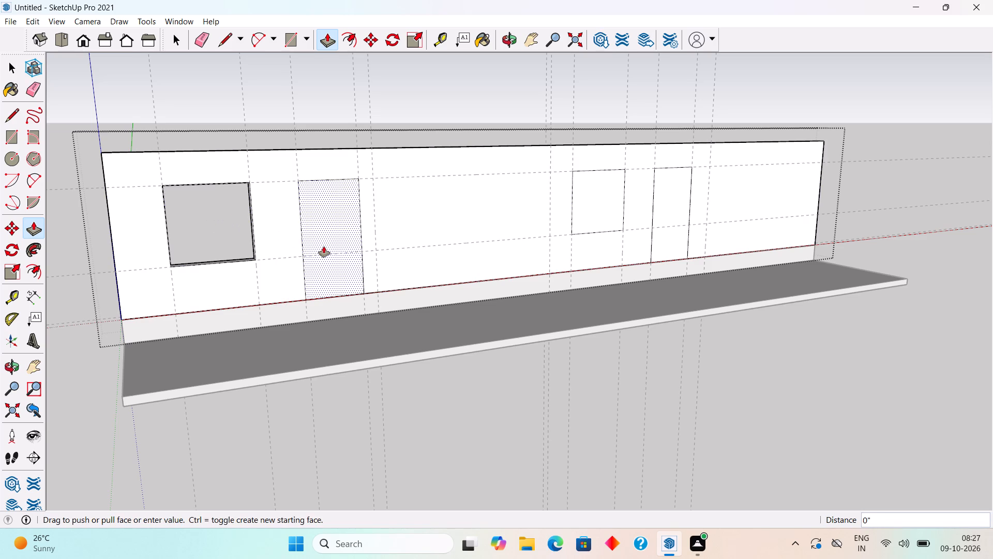
double_click(586, 214)
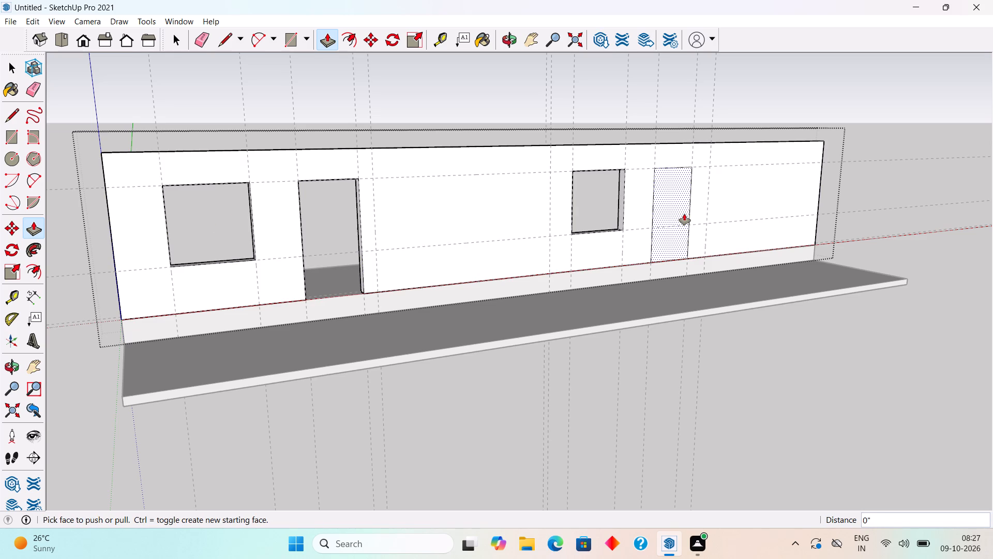
double_click(681, 214)
key("space")
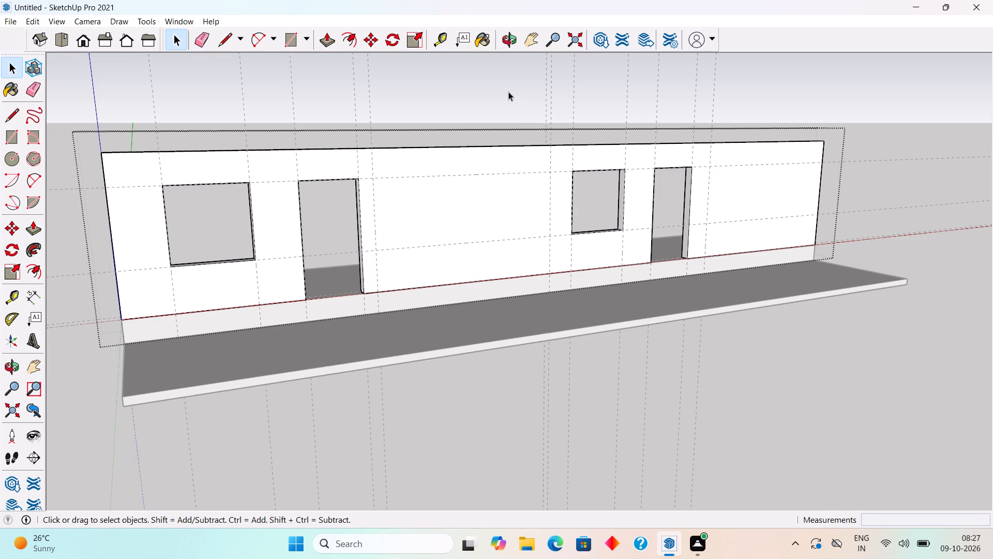
left_click(508, 92)
Examine the wall with its cut openings and the stepped slab from the front and from both ends.
middle_click_drag(541, 292, 360, 294)
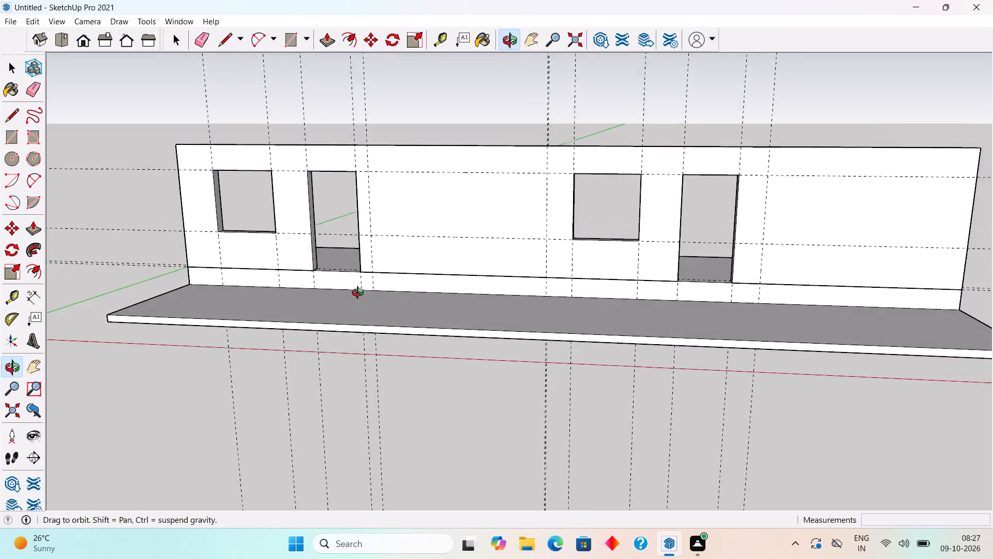
middle_click_drag(360, 294, 360, 295)
scroll(360, 295, "down", 4)
middle_click_drag(368, 326, 521, 279)
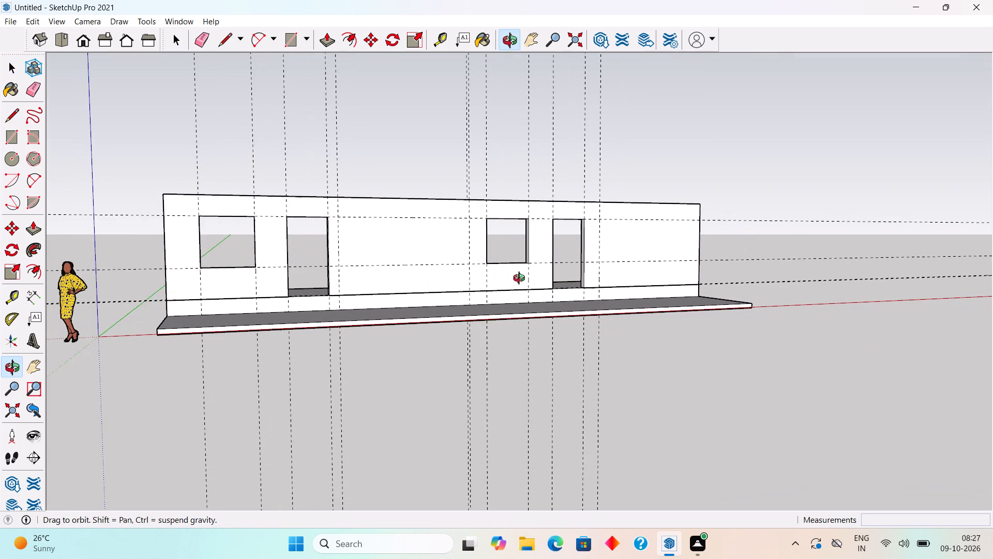
middle_click_drag(521, 279, 759, 332)
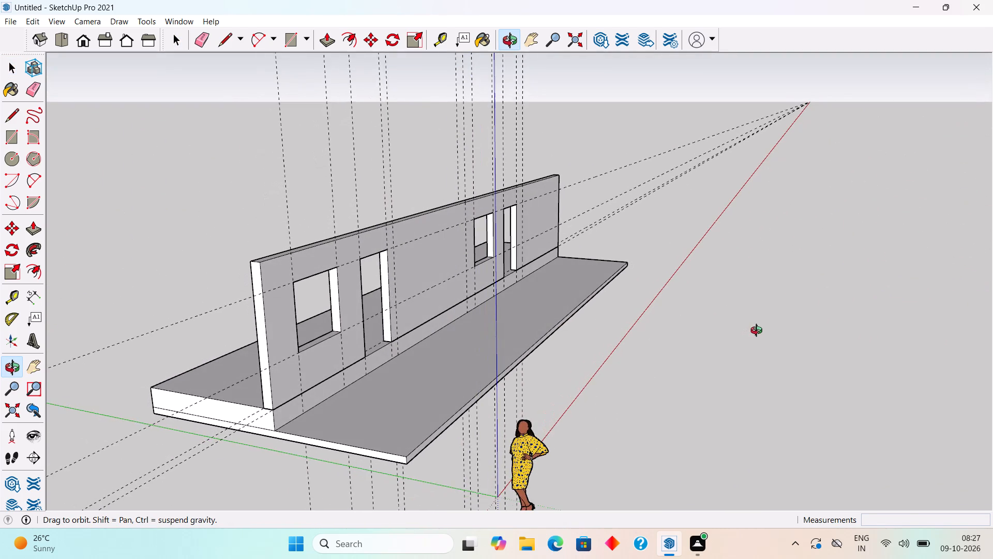
middle_click_drag(759, 332, 596, 312)
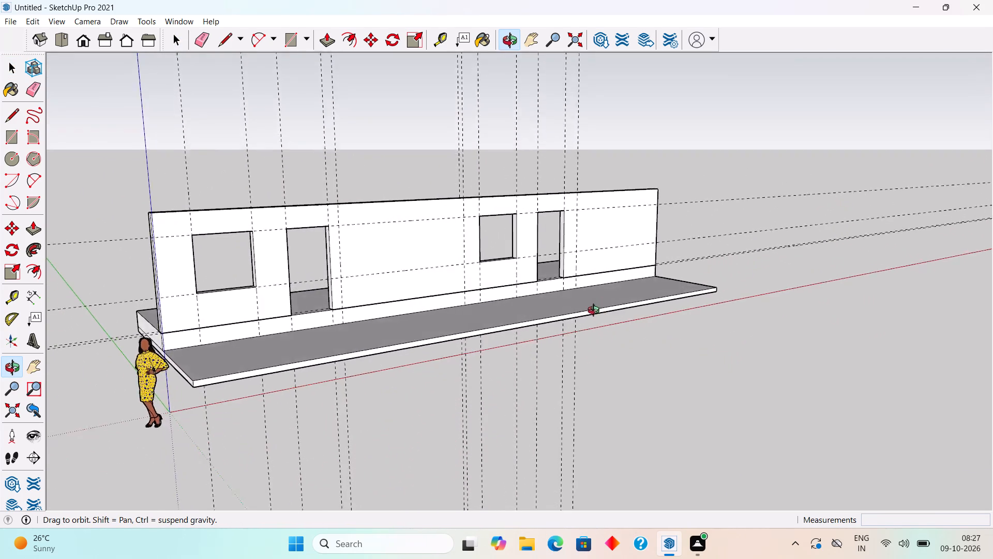
middle_click_drag(596, 312, 539, 270)
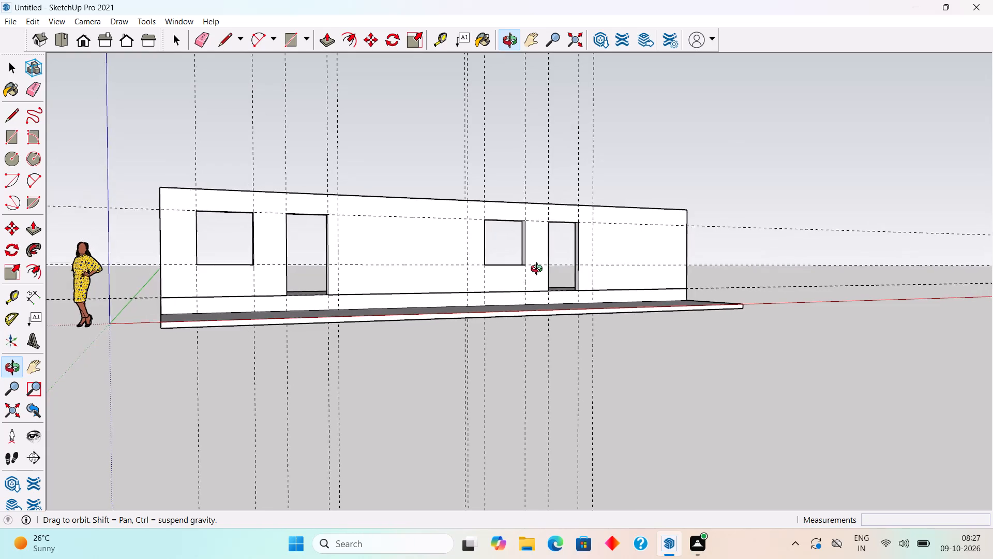
middle_click_drag(539, 270, 399, 293)
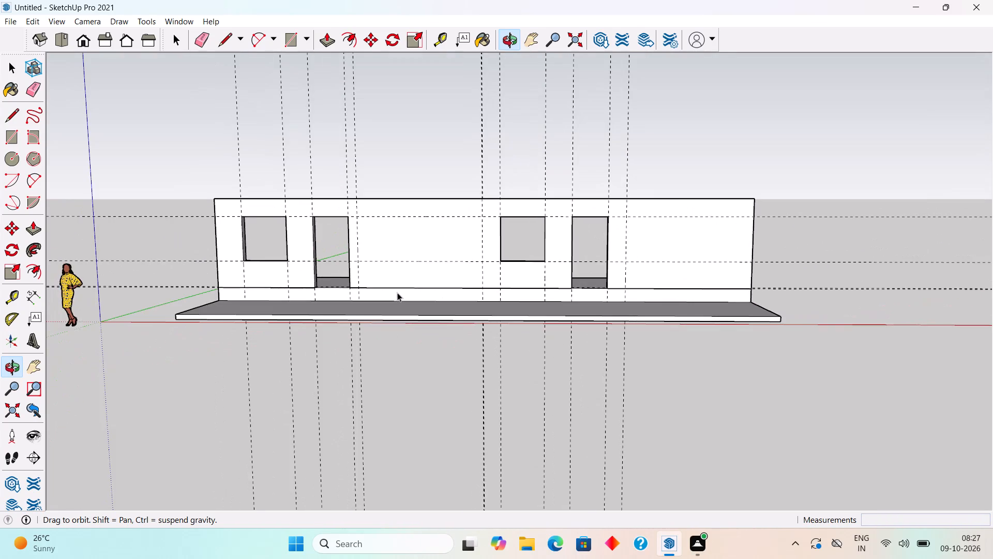
scroll(397, 292, "down", 4)
middle_click_drag(665, 292, 328, 303)
scroll(572, 301, "up", 4)
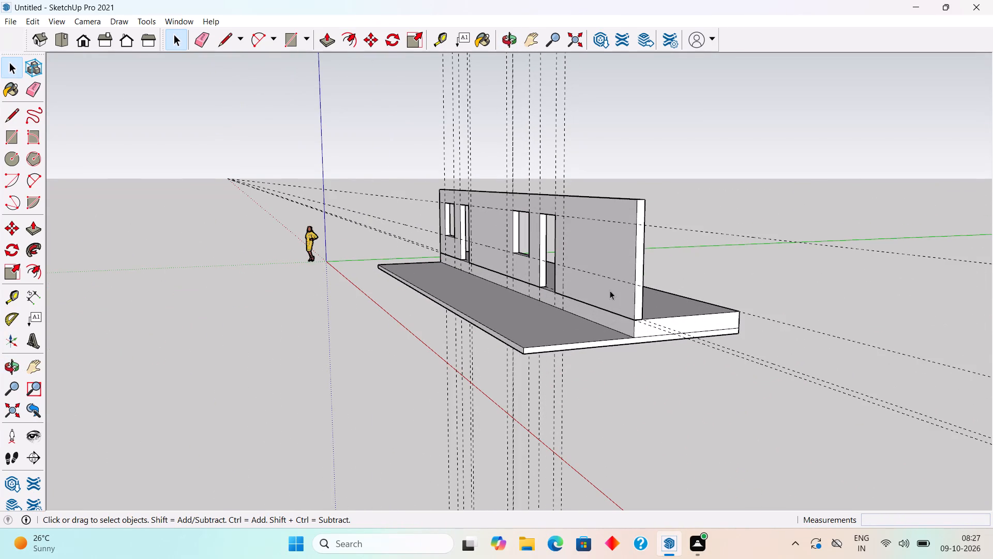
Move the wall and stepped slab together 6" up along the blue axis, and clear the selection.
left_click(610, 290)
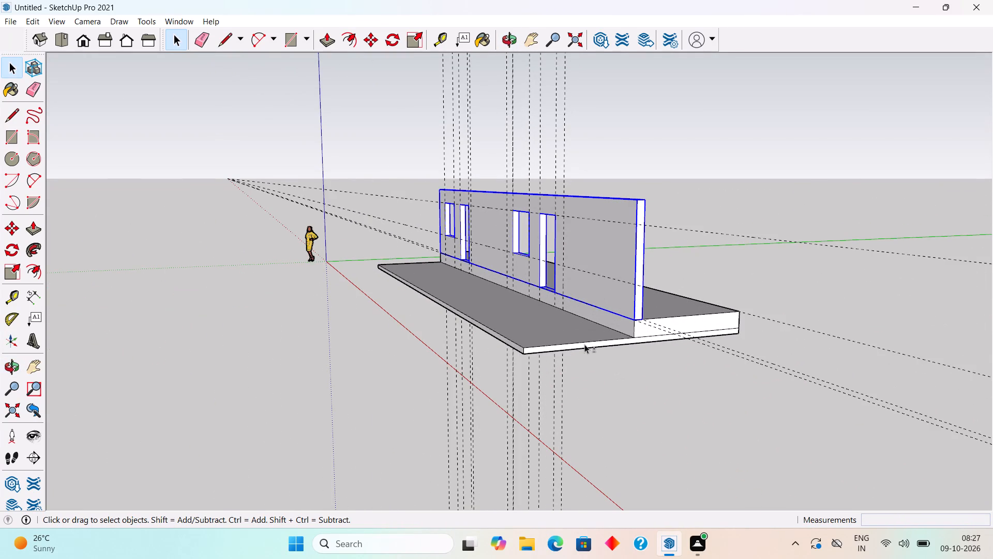
left_click(585, 347, "shift")
scroll(585, 347, "up", 6, "shift")
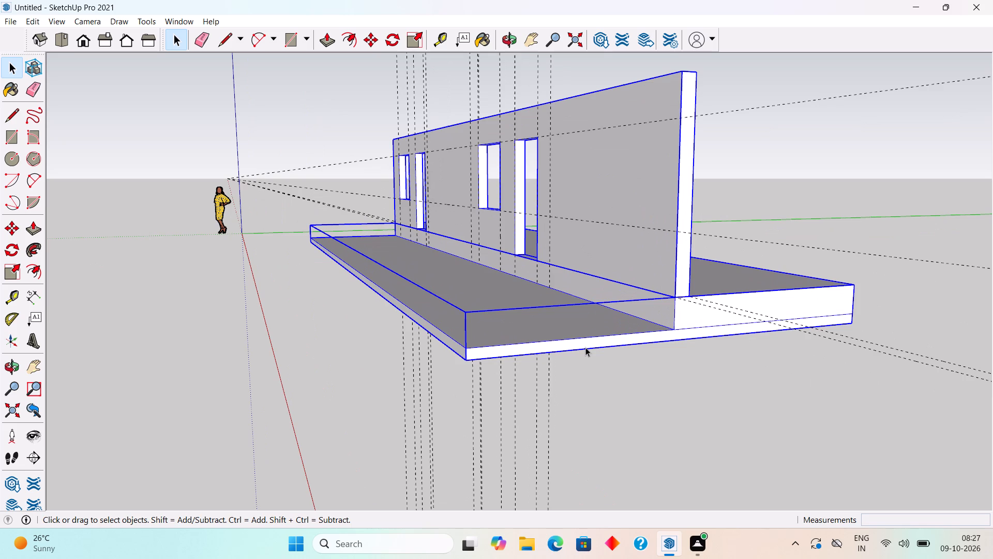
key("m")
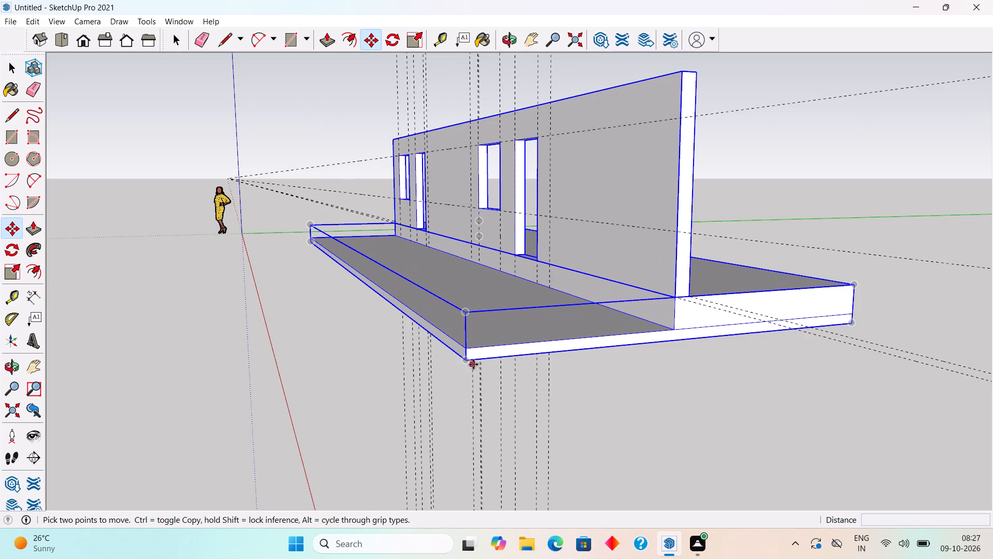
left_click(466, 361)
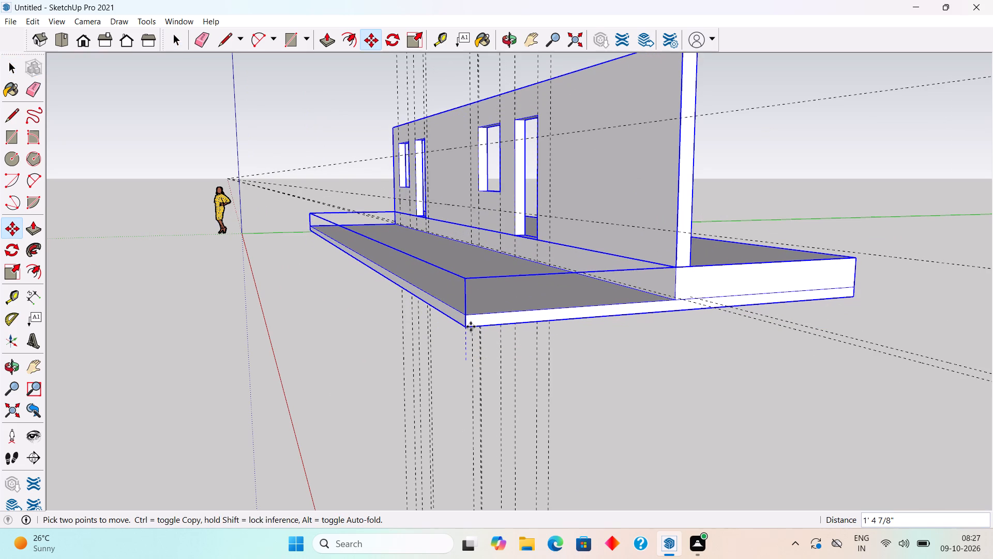
type("6\"")
key("Return")
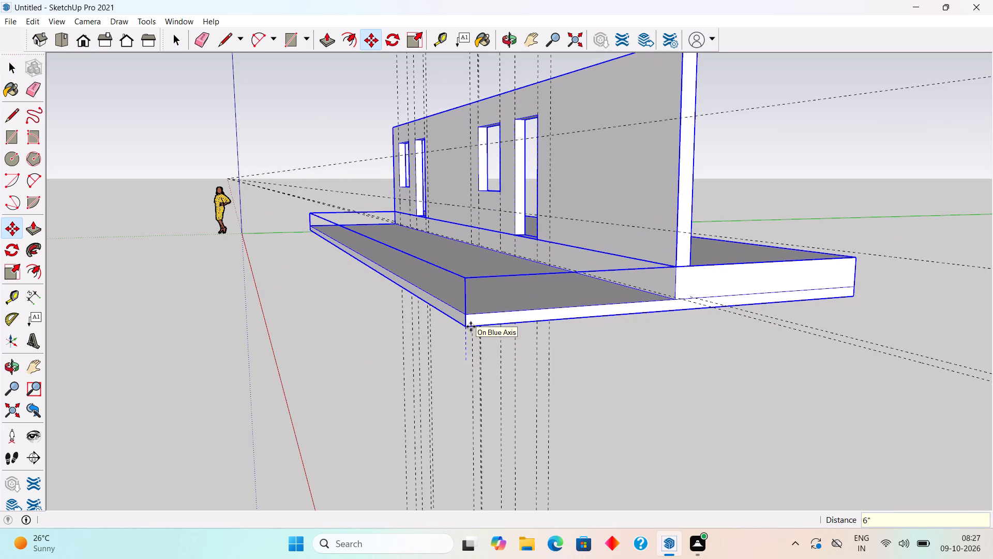
key("space")
scroll(471, 327, "up", 1)
left_click(277, 357)
Examine the raised slab and wall from the front, from above and from the end.
middle_click_drag(342, 386, 491, 431)
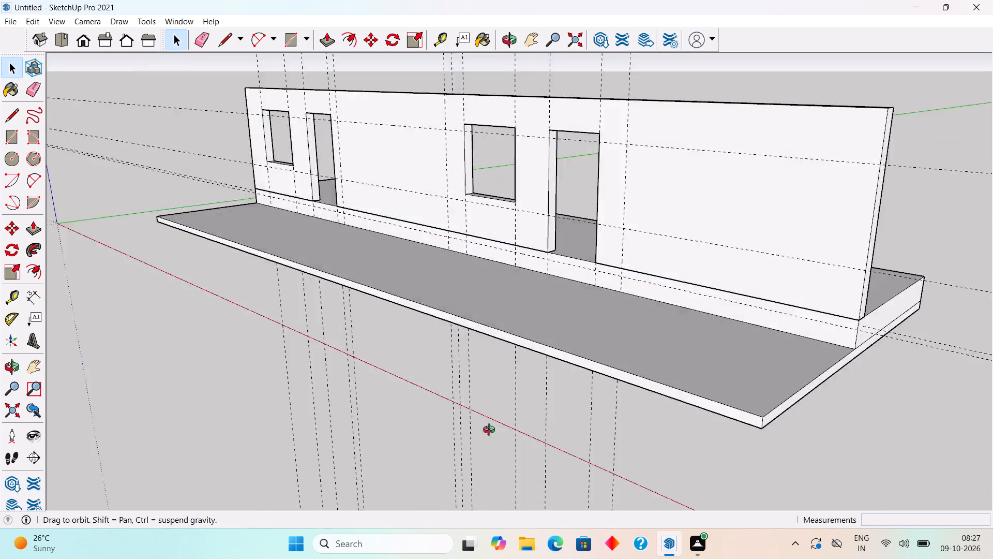
middle_click_drag(491, 431, 739, 420)
scroll(739, 420, "down", 8)
scroll(652, 395, "down", 1)
middle_click_drag(650, 392, 631, 306)
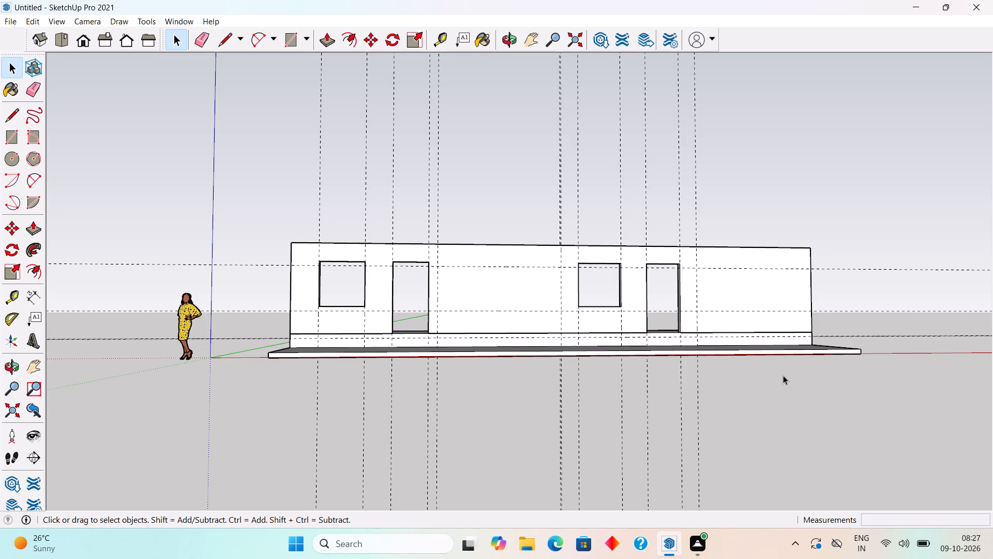
scroll(639, 345, "down", 4)
scroll(561, 302, "down", 7)
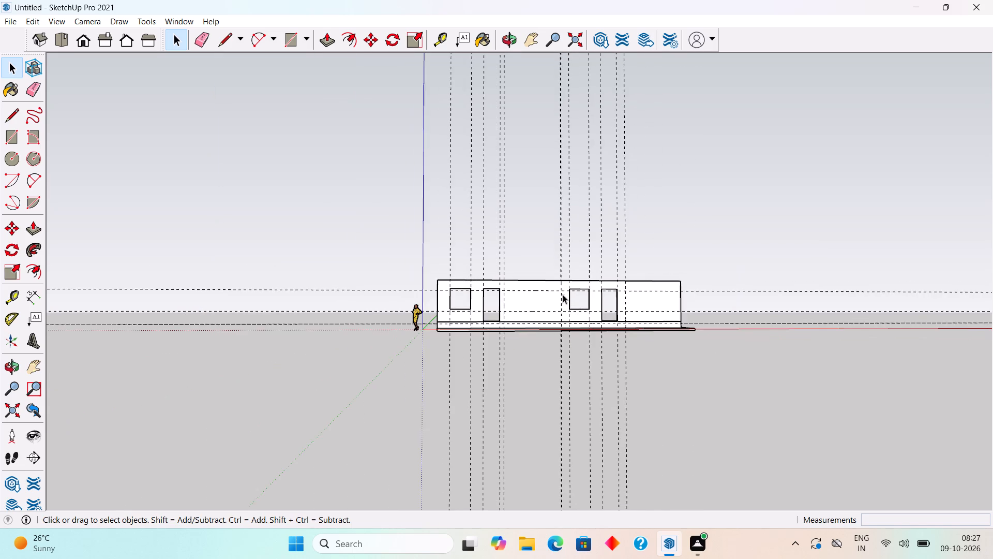
middle_click_drag(573, 278, 573, 349)
scroll(574, 350, "up", 3)
scroll(541, 237, "up", 7)
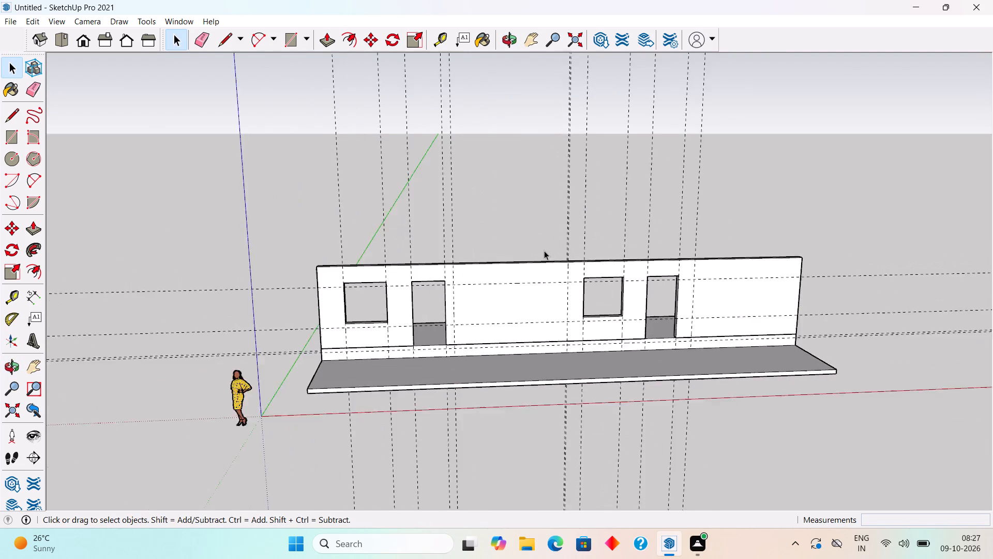
scroll(544, 251, "up", 1)
middle_click_drag(547, 269, 799, 308)
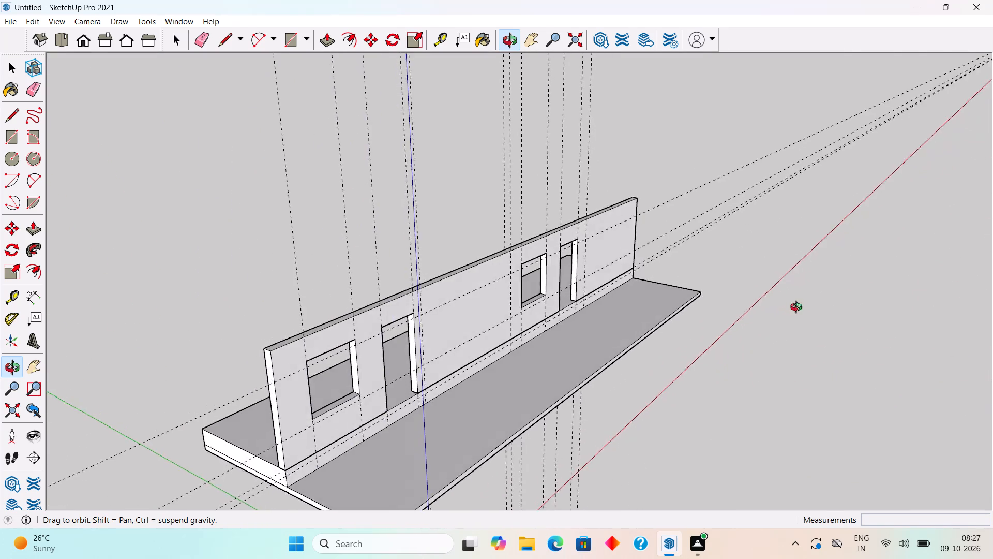
middle_click_drag(799, 308, 537, 280)
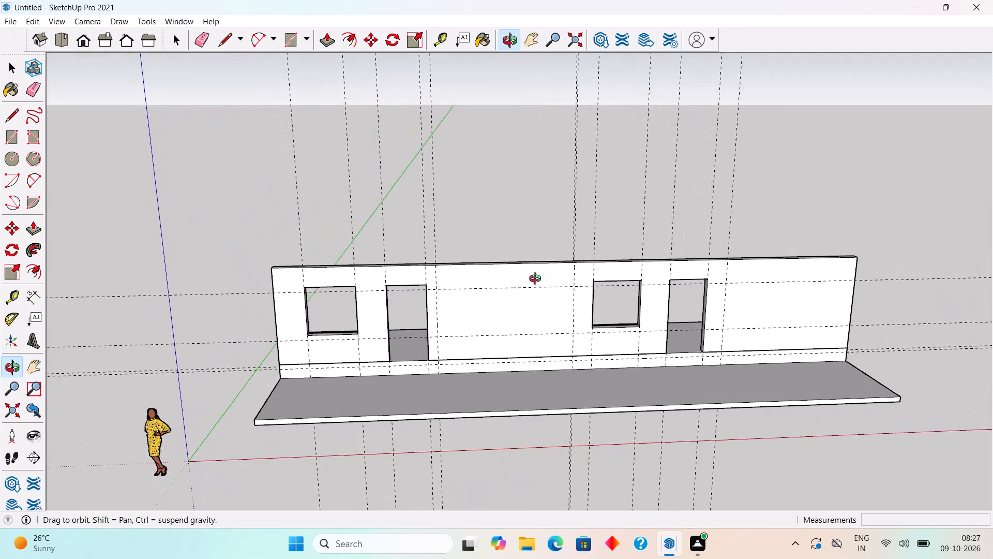
middle_click_drag(537, 280, 525, 284)
scroll(525, 284, "up", 3)
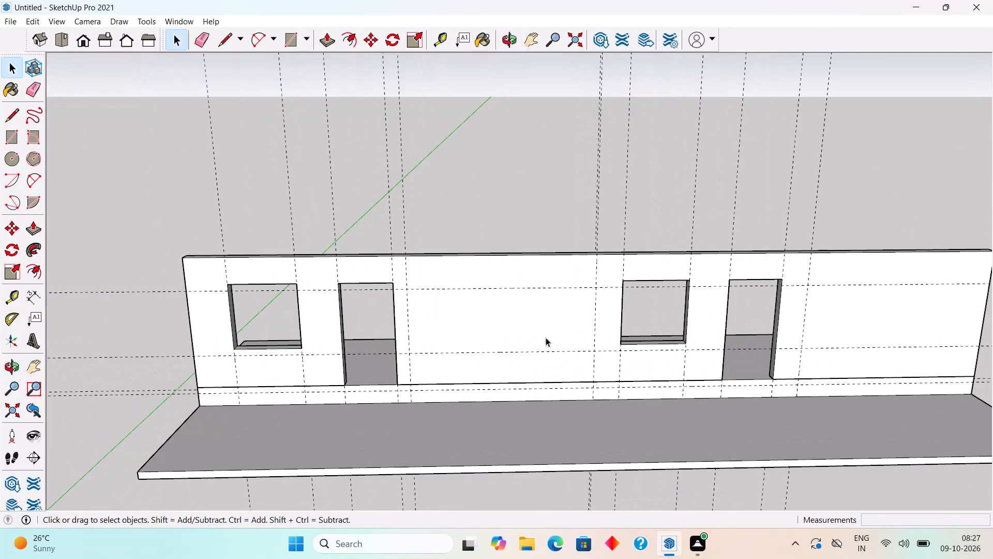
middle_click_drag(559, 355, 575, 329)
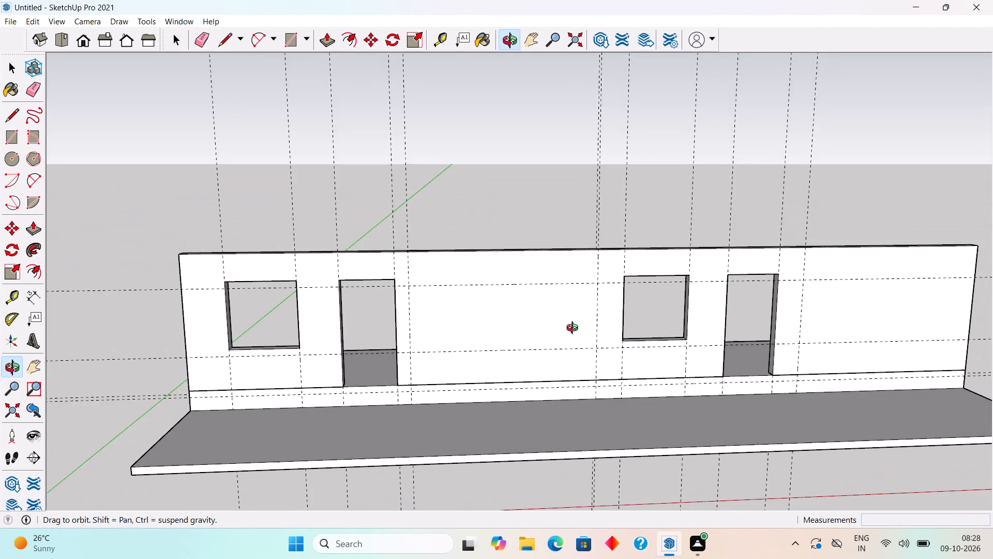
middle_click_drag(575, 329, 575, 330)
scroll(575, 330, "up", 1)
scroll(575, 330, "down", 5)
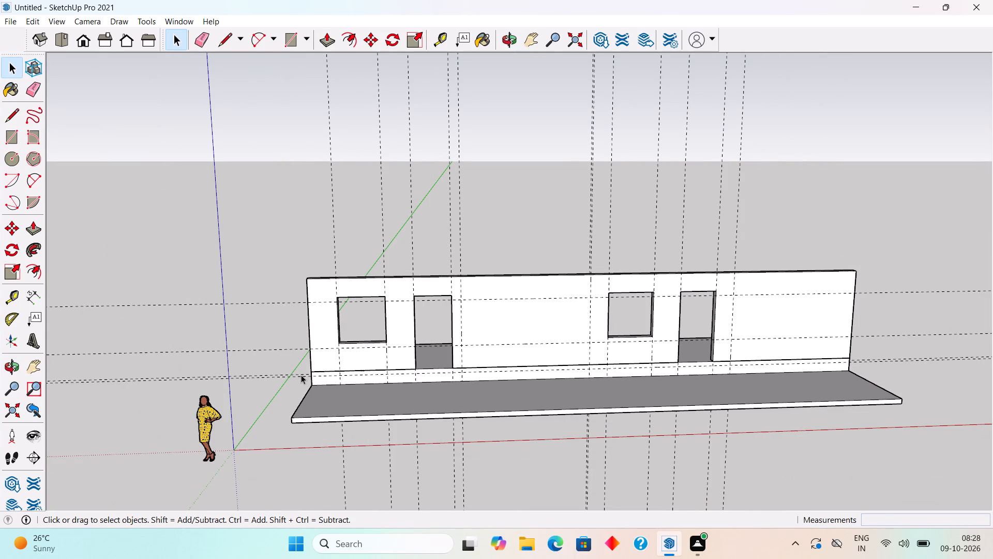
Erase all the horizontal guides running along the wall and slab.
key("e")
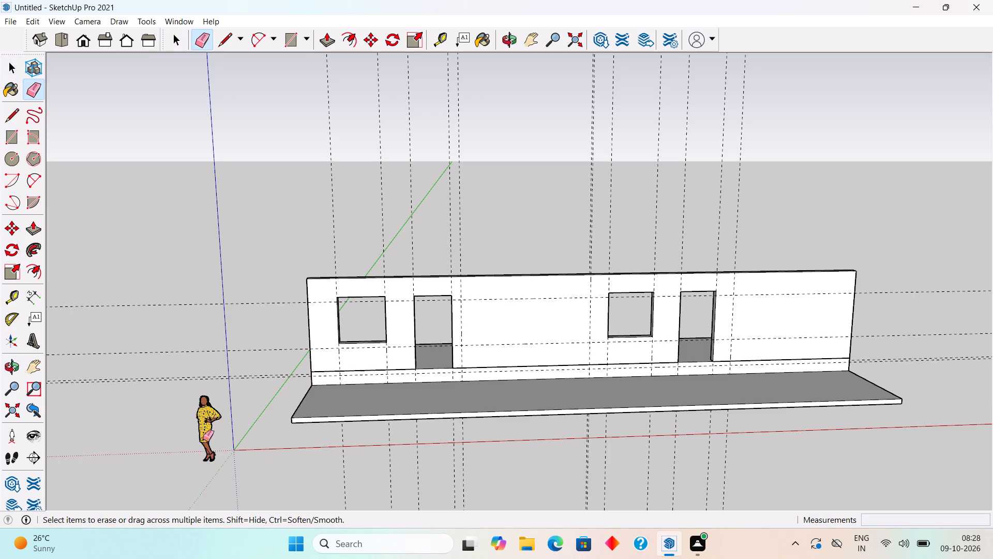
left_click_drag(270, 382, 269, 290)
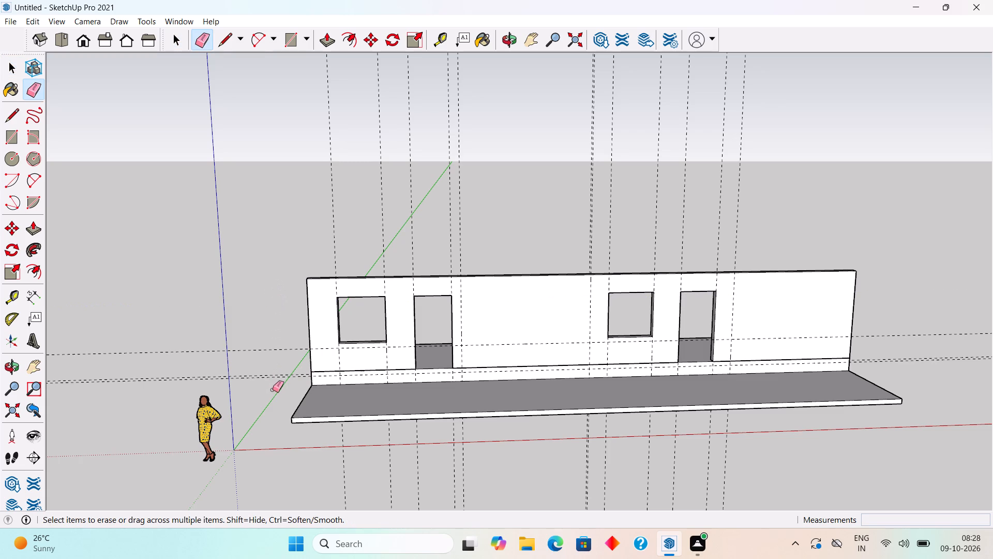
left_click_drag(273, 390, 276, 345)
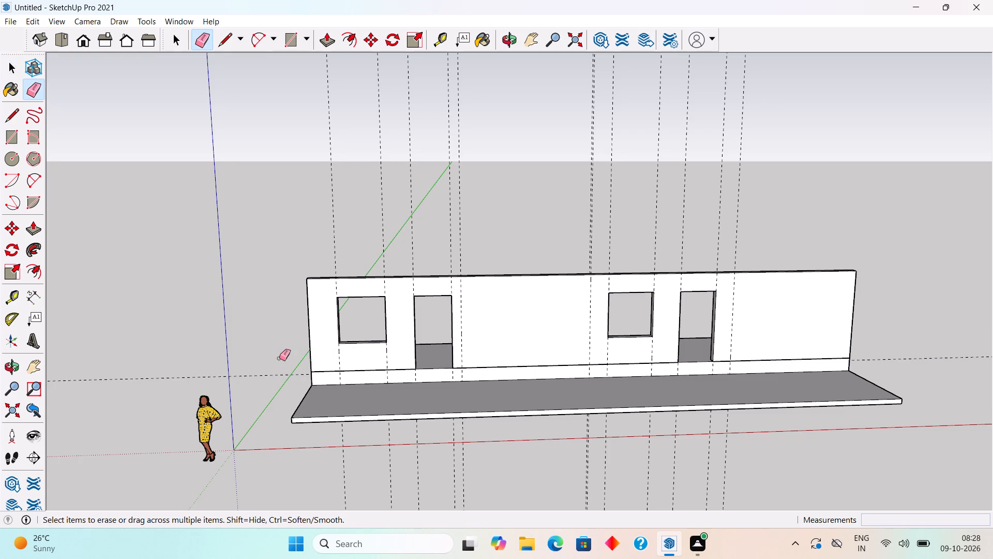
left_click(278, 373)
Erase the vertical guides along the larger window's left edge, the smaller window's right edge and the left edges of both doorways.
scroll(278, 375, "down", 4)
middle_click_drag(412, 356, 492, 339)
scroll(305, 265, "up", 4)
left_click(352, 280)
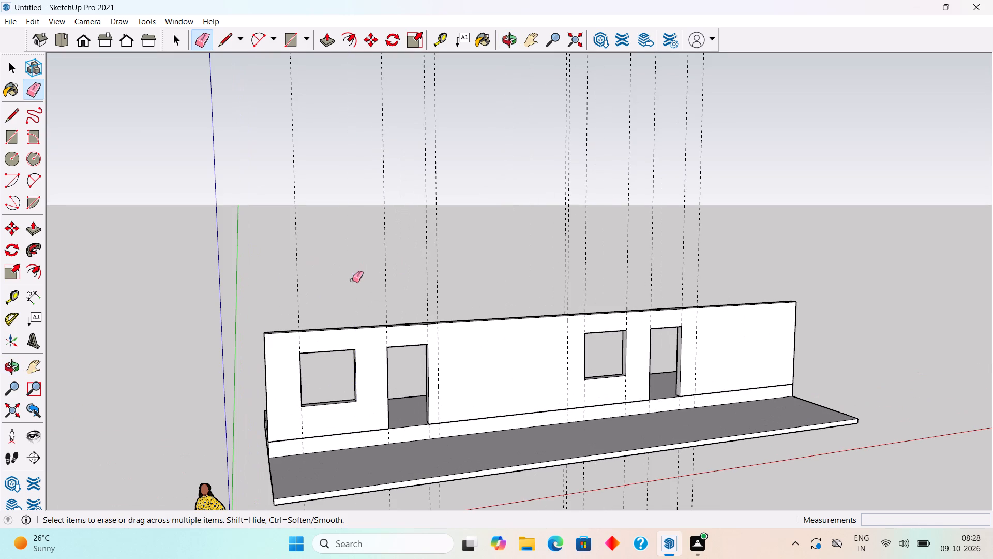
left_click(296, 318)
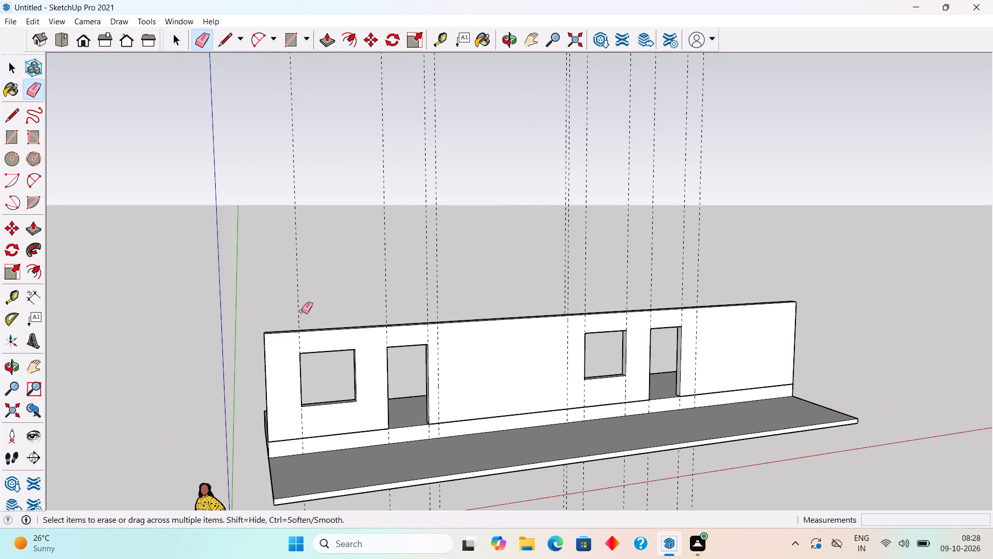
left_click(302, 311)
left_click(299, 314)
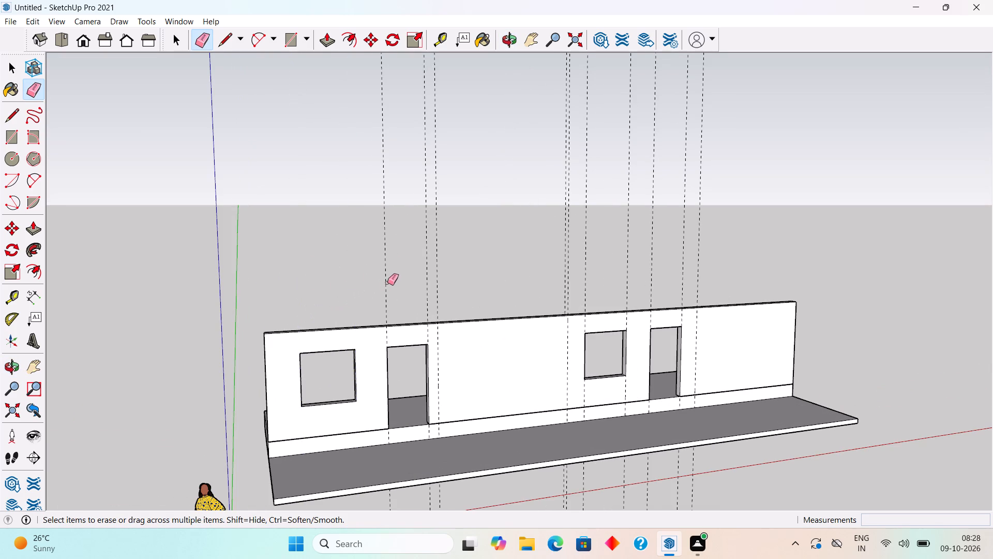
left_click(386, 288)
middle_click_drag(777, 260, 649, 277)
scroll(649, 277, "up", 1)
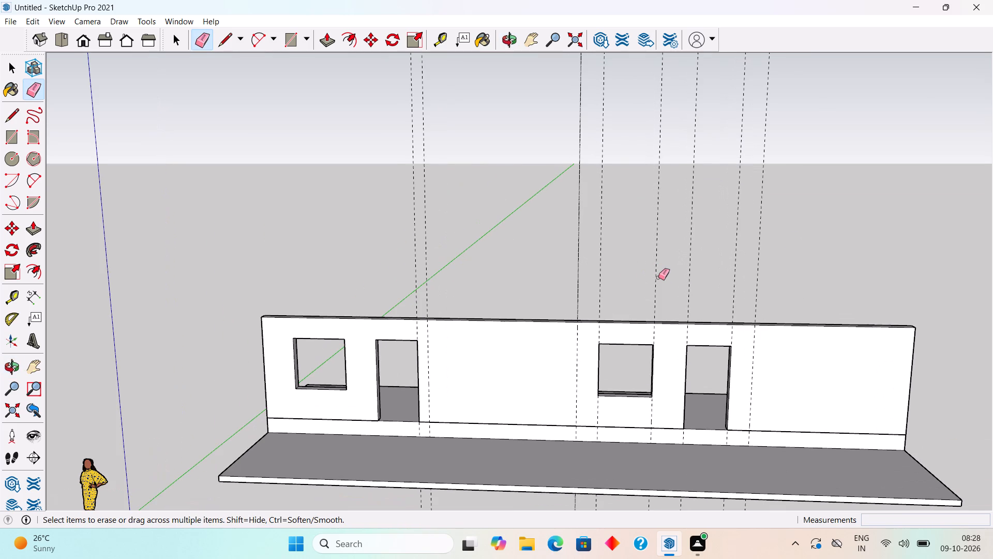
left_click(658, 277)
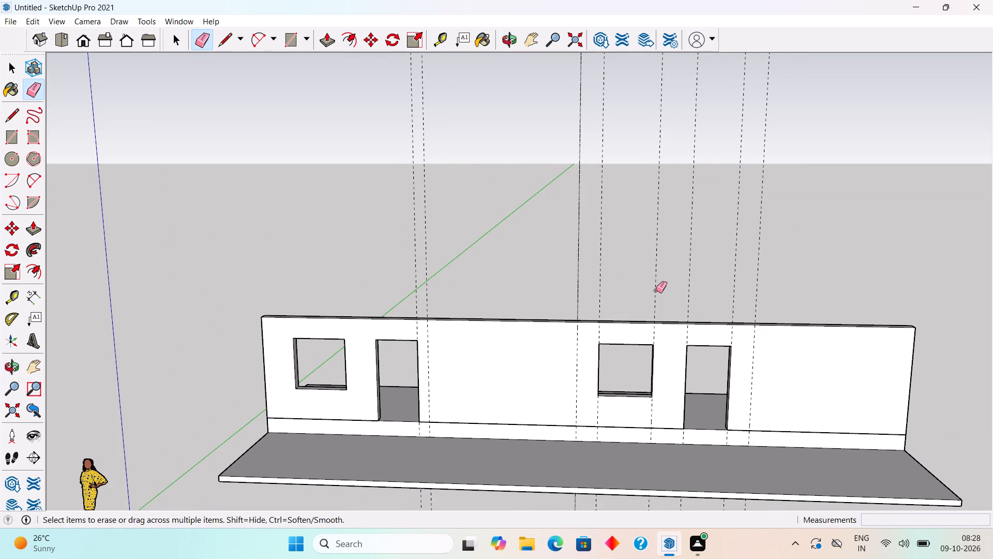
left_click(656, 290)
left_click(688, 265)
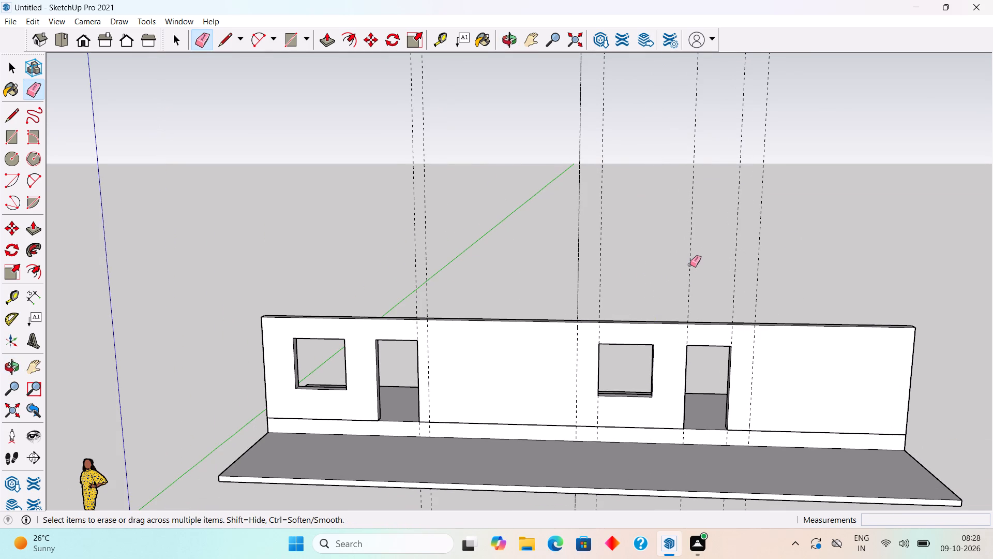
left_click(690, 264)
key("space")
Delete the vertical guide on the wall's rear face, in the blank stretch between the smaller window and the larger window's doorway.
scroll(690, 350, "down", 7)
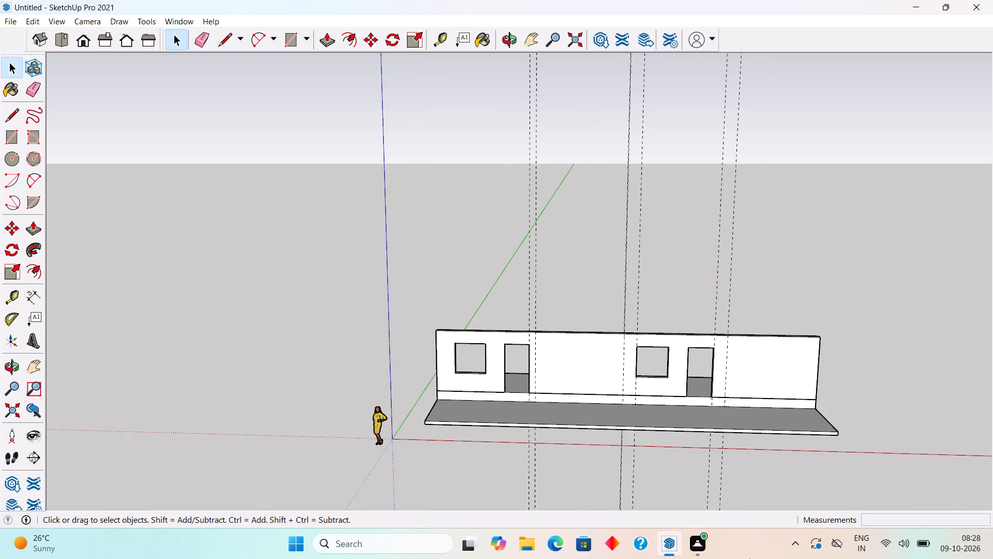
middle_click_drag(744, 551, 777, 374)
middle_click_drag(711, 548, 784, 424)
middle_click_drag(796, 449, 846, 376)
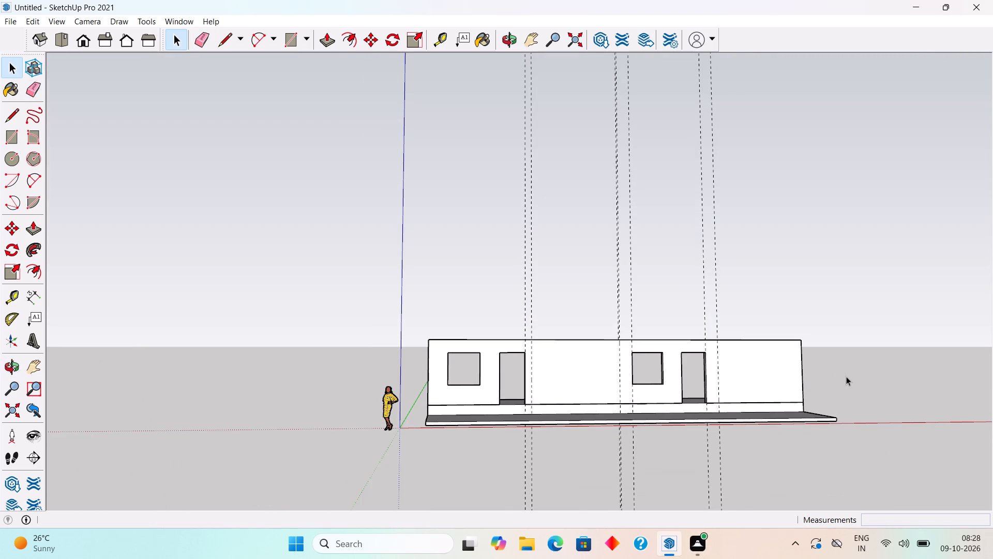
scroll(456, 396, "up", 6)
middle_click_drag(678, 345, 801, 404)
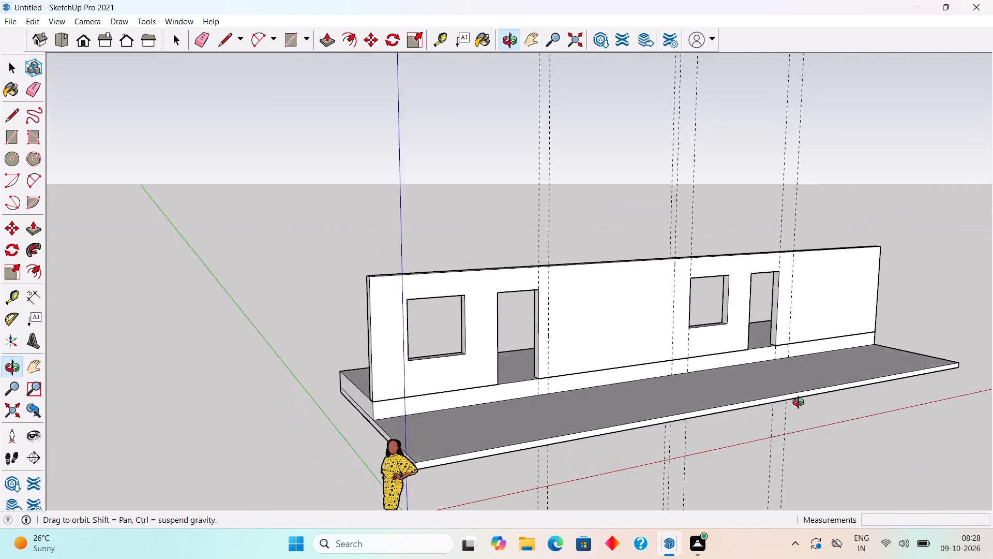
middle_click_drag(801, 404, 968, 466)
middle_click_drag(373, 379, 684, 359)
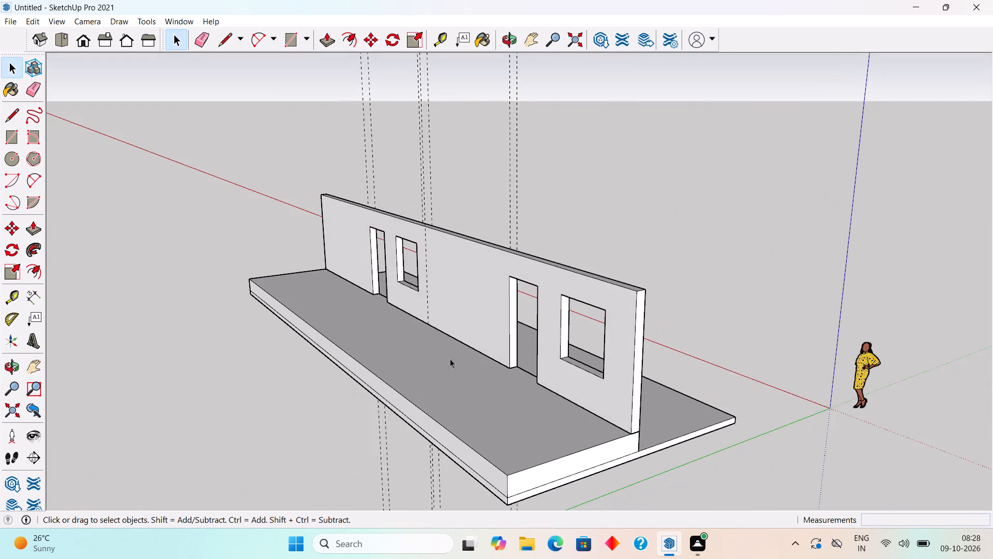
scroll(268, 355, "up", 5)
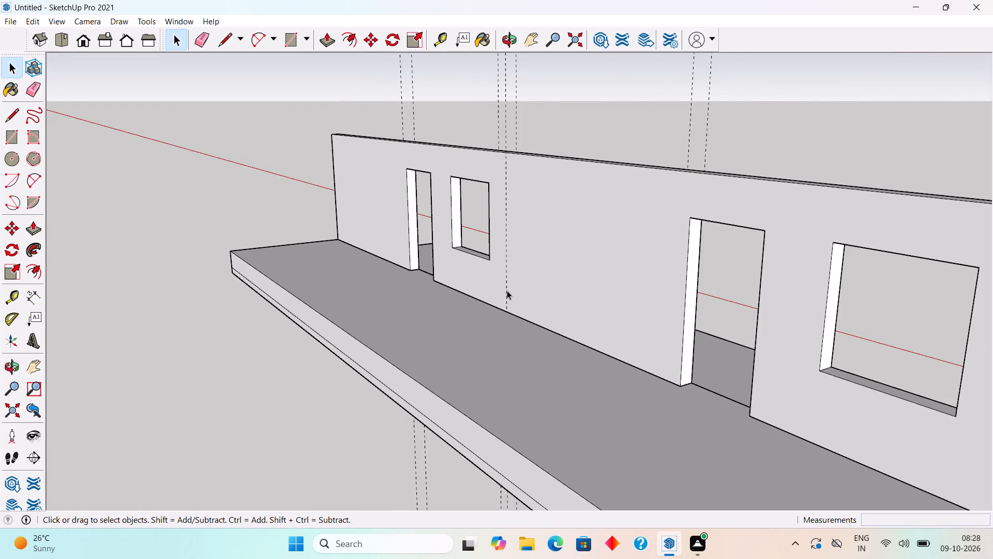
left_click(507, 290)
key("Delete")
Examine the wall, its openings and the remaining vertical guides from the end and the front.
middle_click_drag(400, 352, 377, 356)
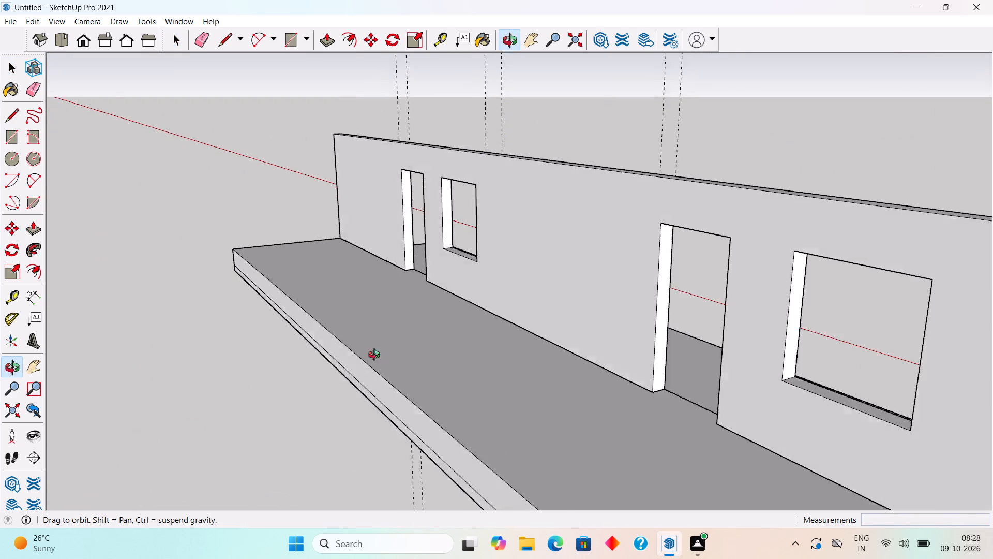
middle_click_drag(377, 356, 94, 354)
scroll(94, 354, "down", 5)
scroll(177, 387, "down", 4)
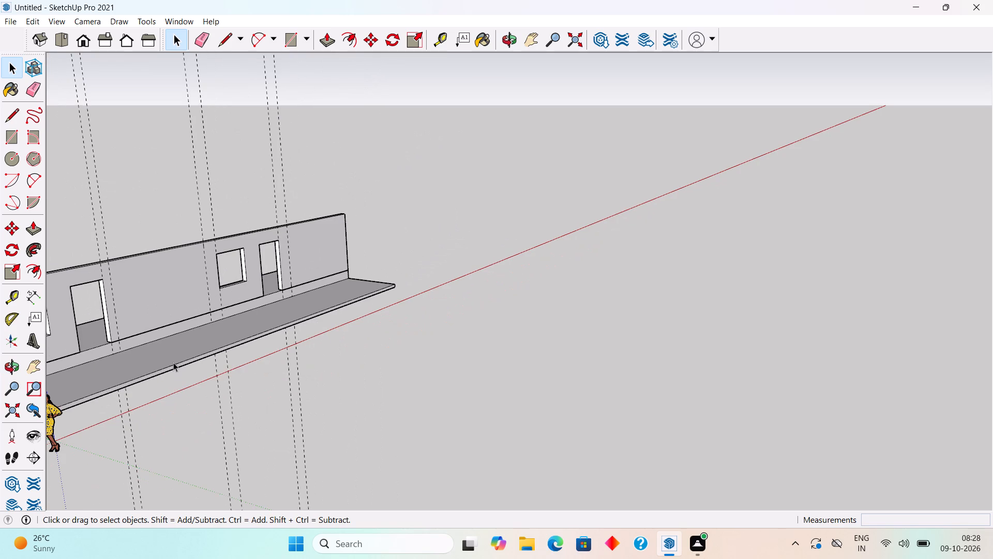
middle_click_drag(173, 362, 378, 315, "shift")
middle_click_drag(383, 409, 121, 408)
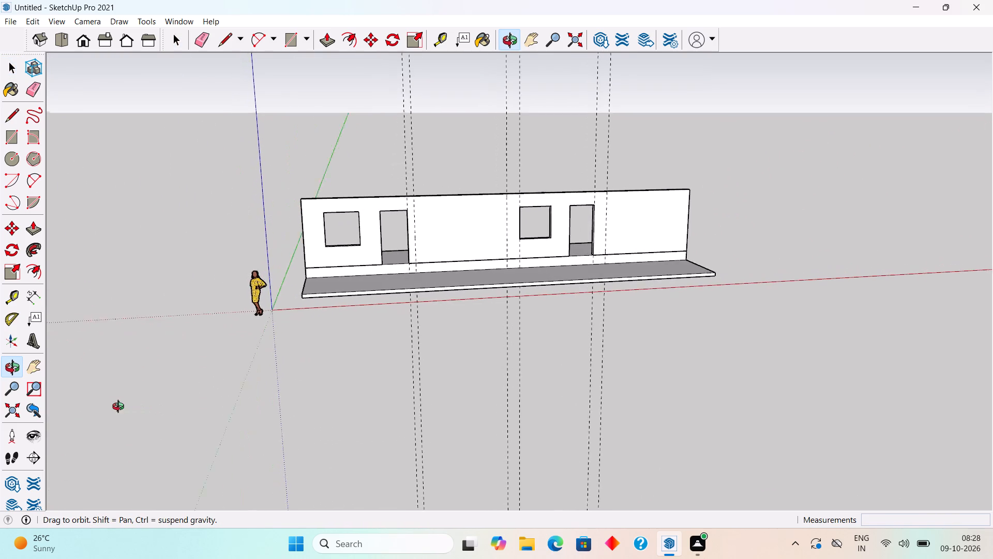
middle_click_drag(121, 408, 117, 407)
scroll(841, 185, "up", 4)
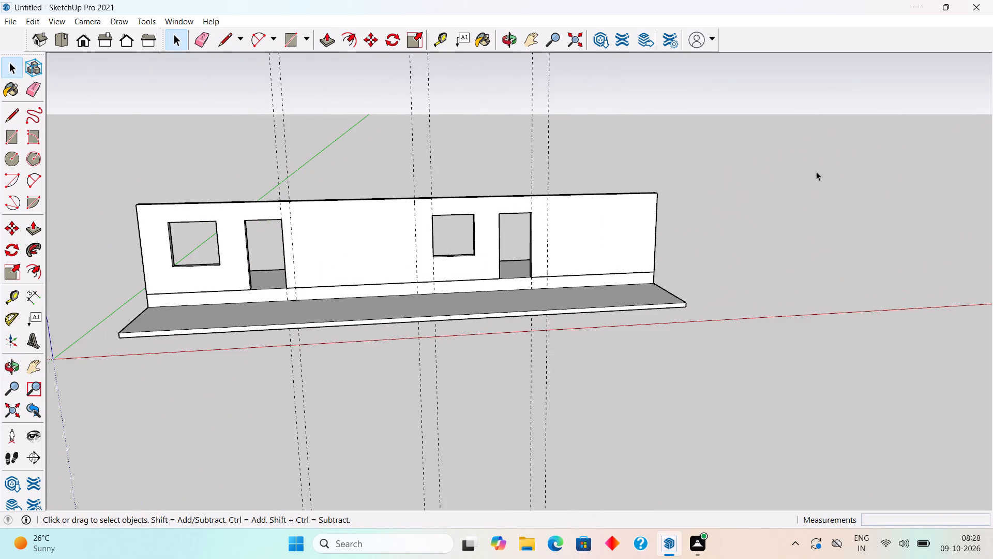
Draw a 5' by 5' rectangle from corner to corner across the larger window opening on the wall's front face.
scroll(103, 225, "up", 12)
middle_click_drag(216, 253, 215, 231)
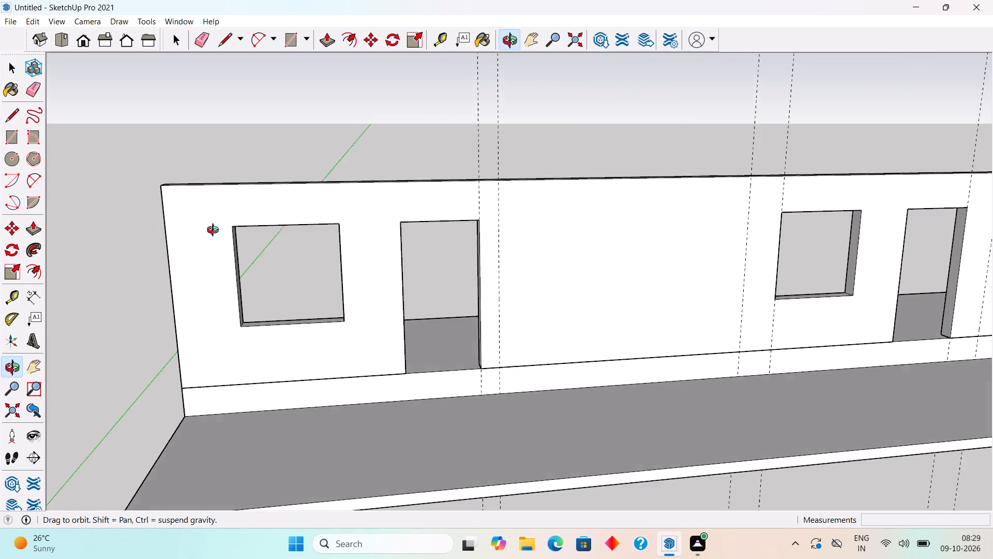
middle_click_drag(215, 231, 218, 210)
scroll(218, 210, "up", 3)
middle_click_drag(224, 219, 270, 200)
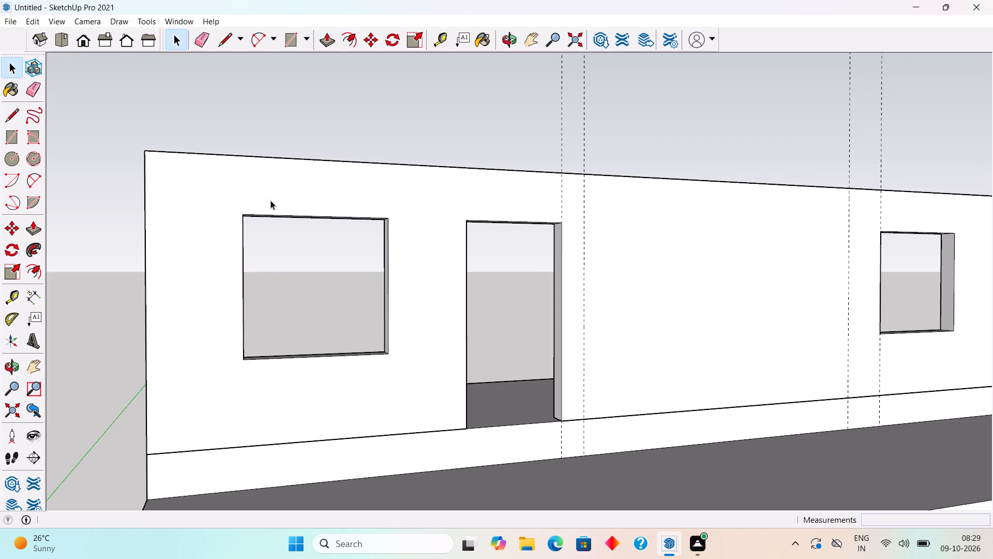
key("r")
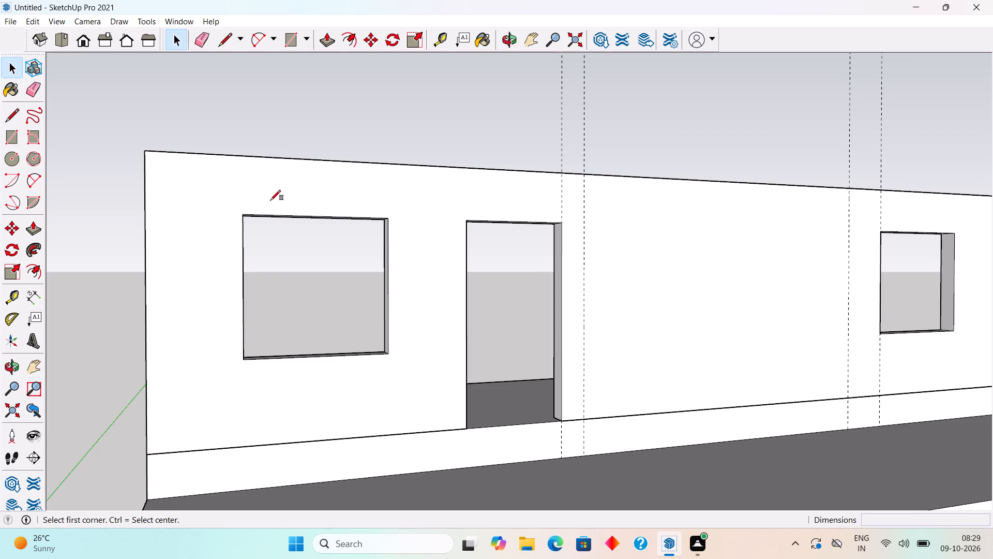
left_click(243, 216)
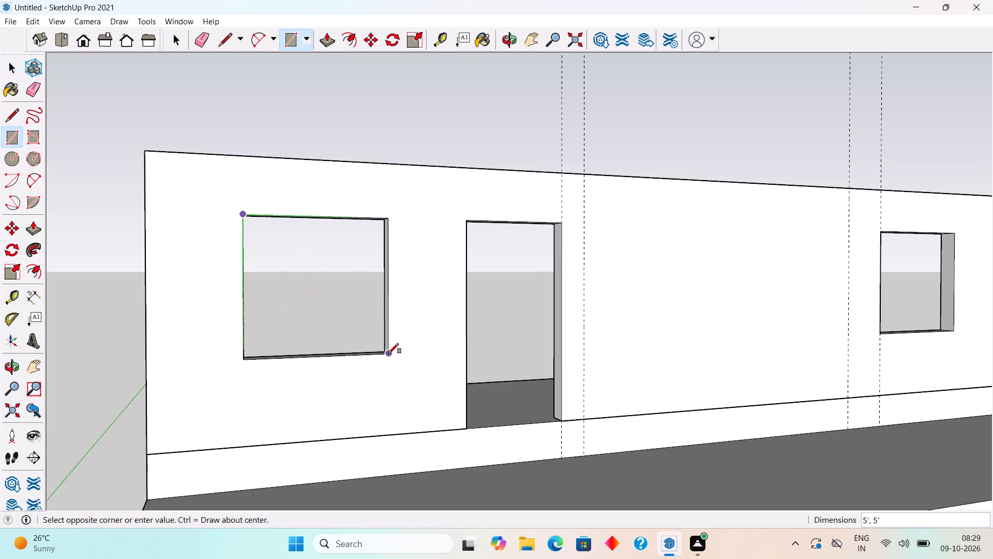
left_click(388, 354)
key("space")
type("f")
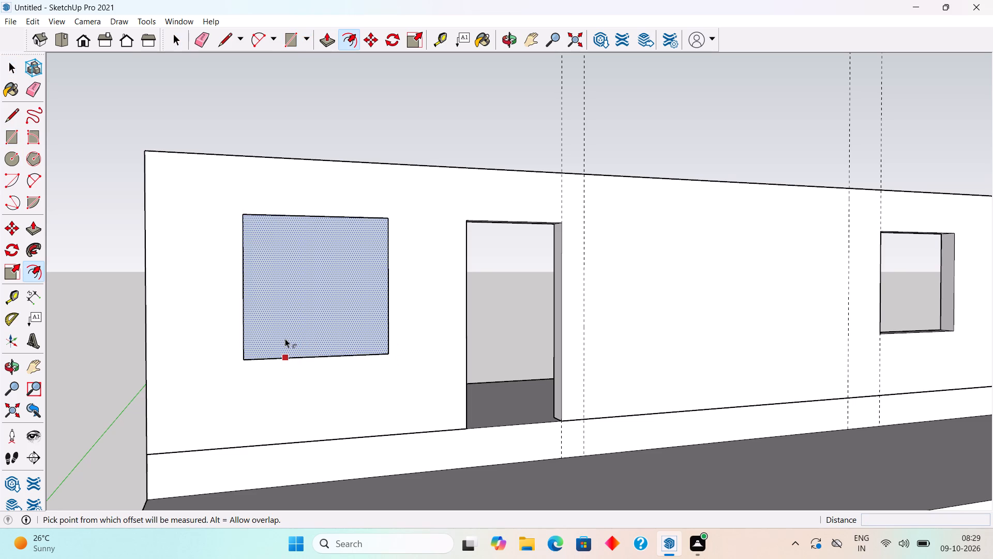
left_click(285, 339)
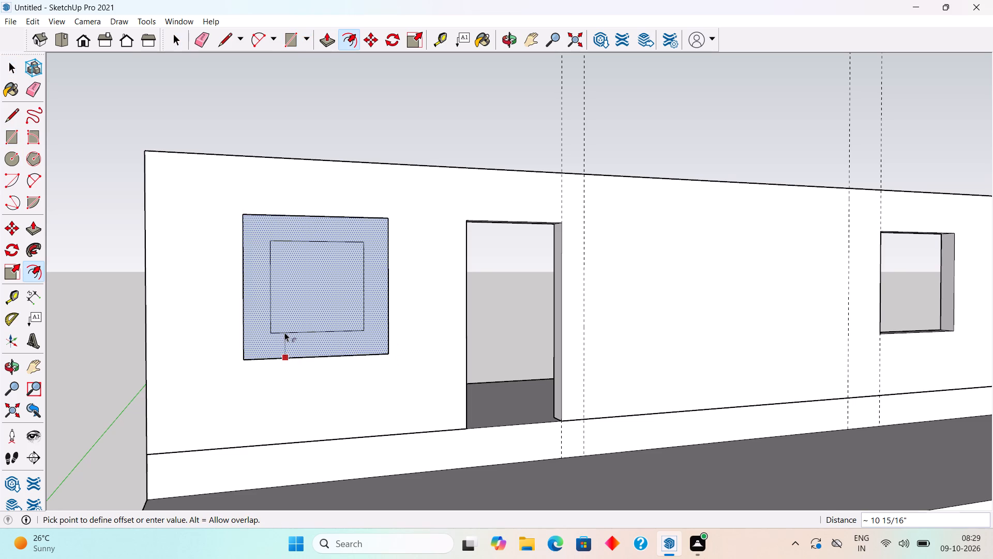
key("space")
Draw a vertical line down the middle of the window face, from top edge to bottom edge, to split it into two panels.
type("l")
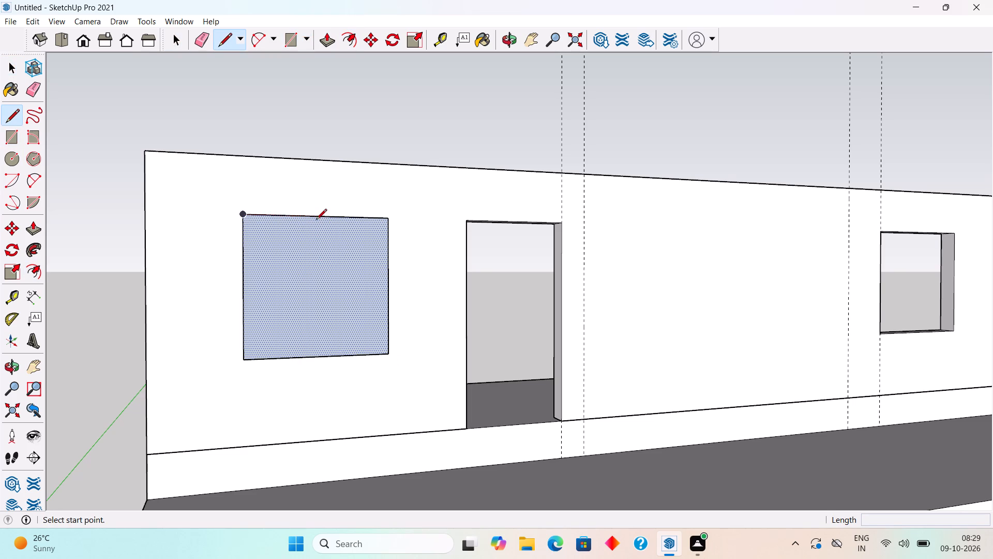
left_click(315, 219)
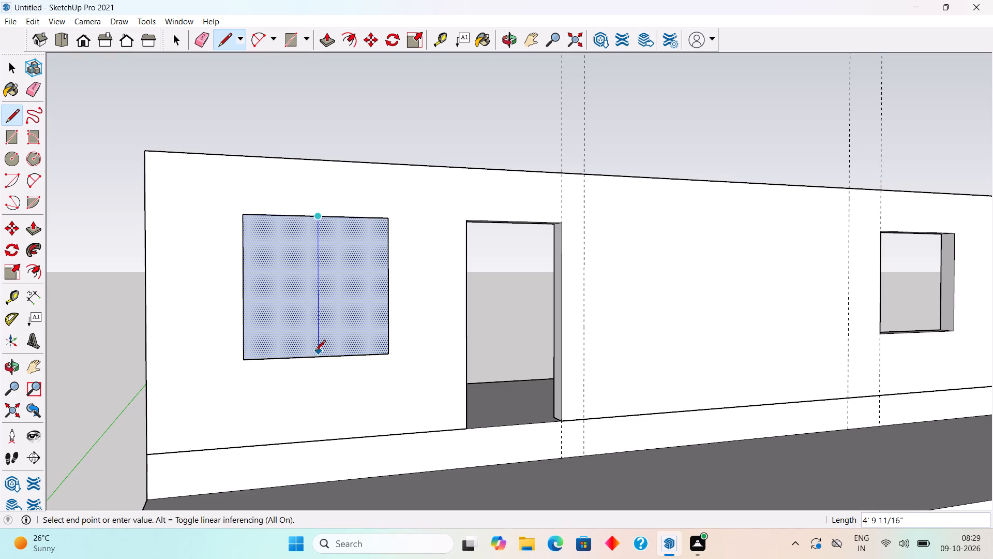
left_click(315, 356)
key("space")
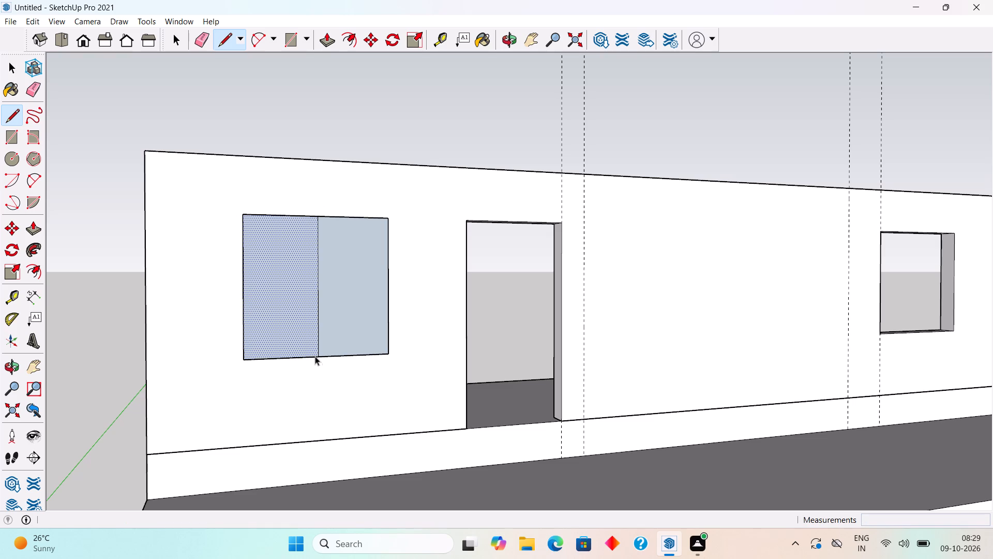
Offset the outline of the window's left panel inward by 3" to form its frame.
type("f")
left_click(279, 356)
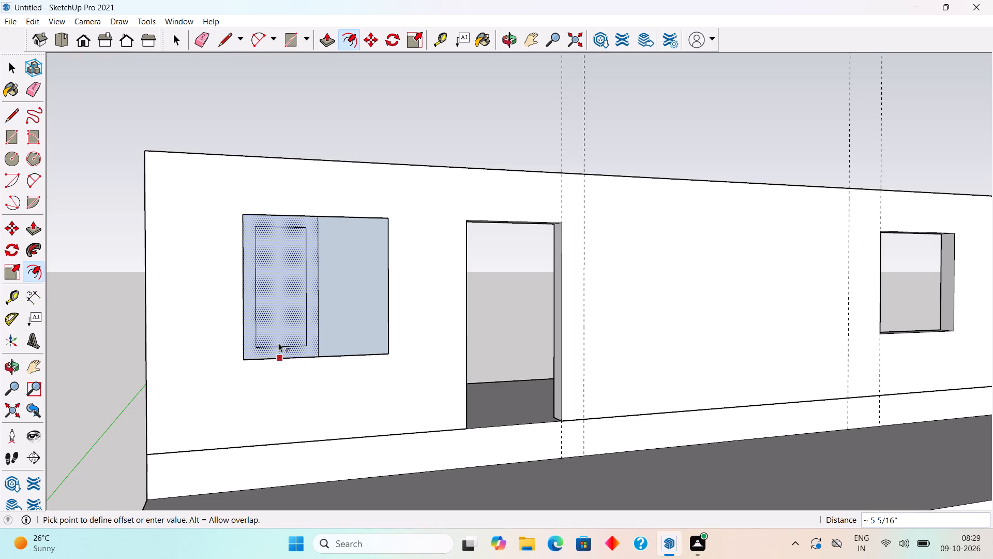
type("3\"")
key("Return")
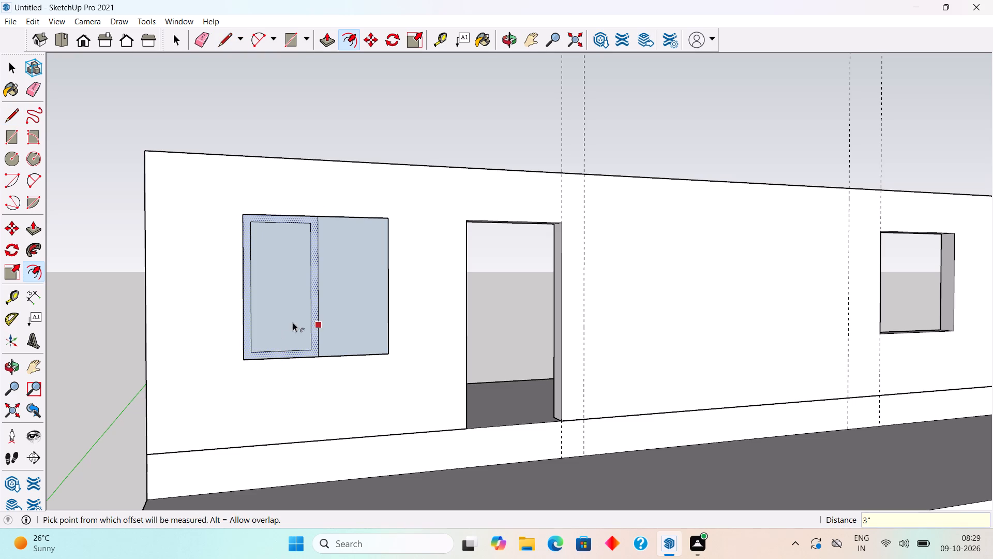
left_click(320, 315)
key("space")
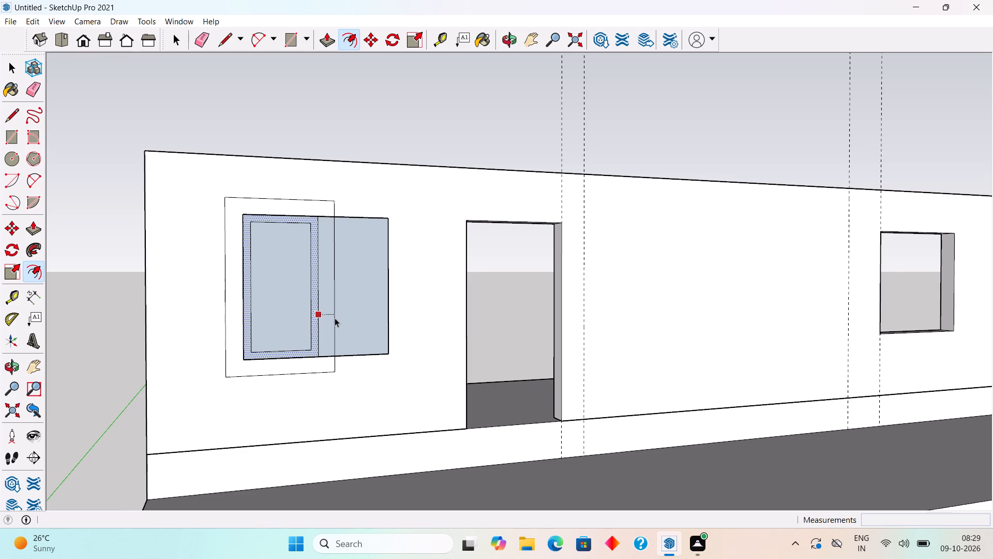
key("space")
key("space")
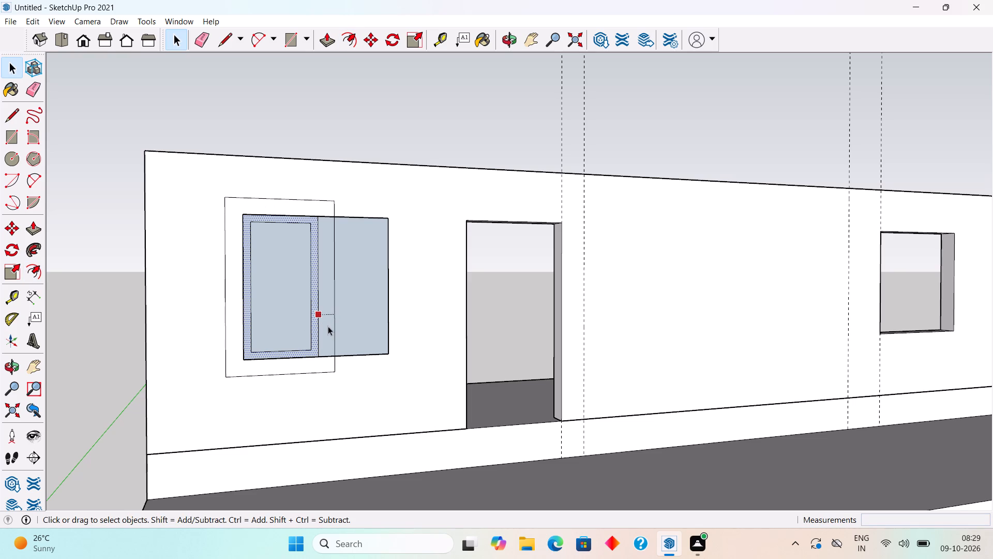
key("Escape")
Offset the outline of the window's right panel inward by 3" to form its frame.
left_click(328, 326)
key("f")
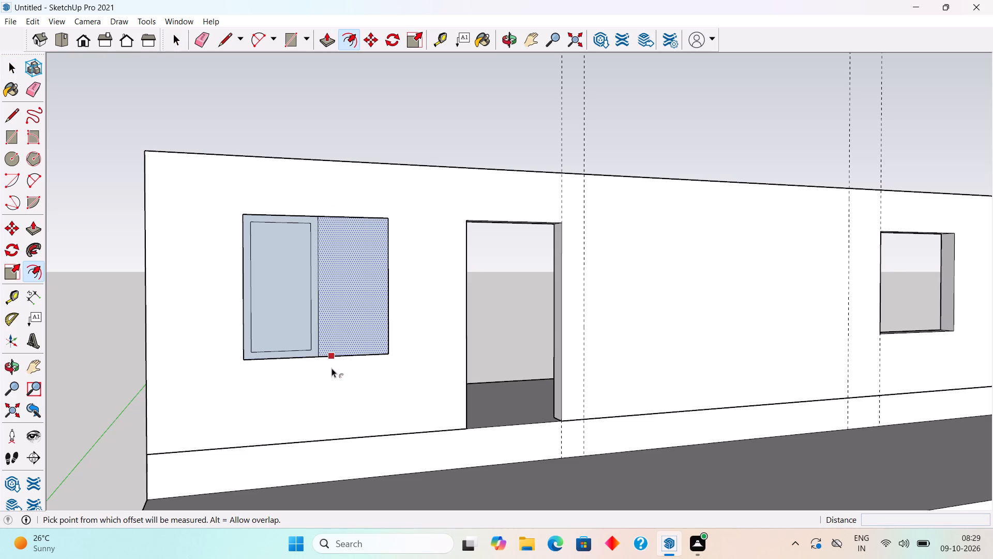
left_click(332, 368)
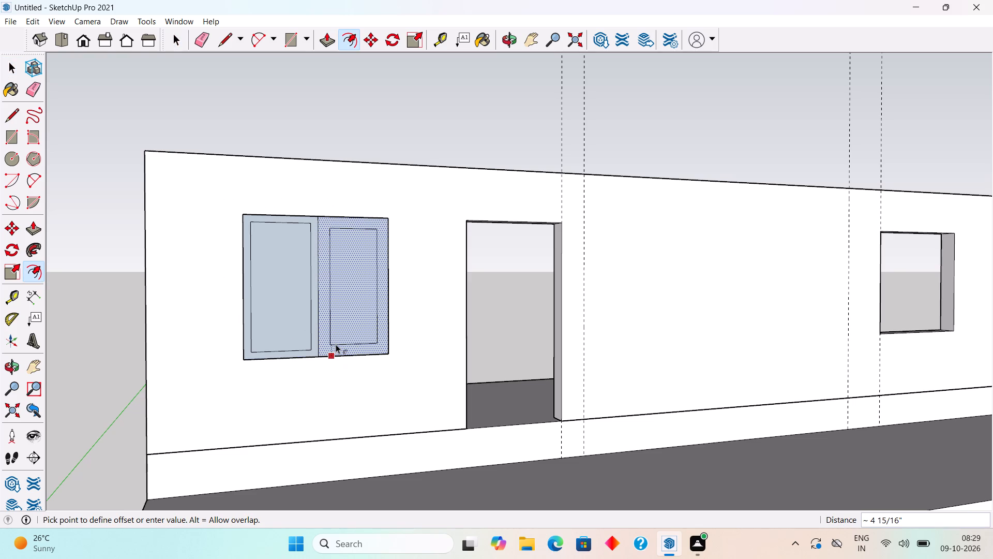
type("3\"")
key("Return")
key("space")
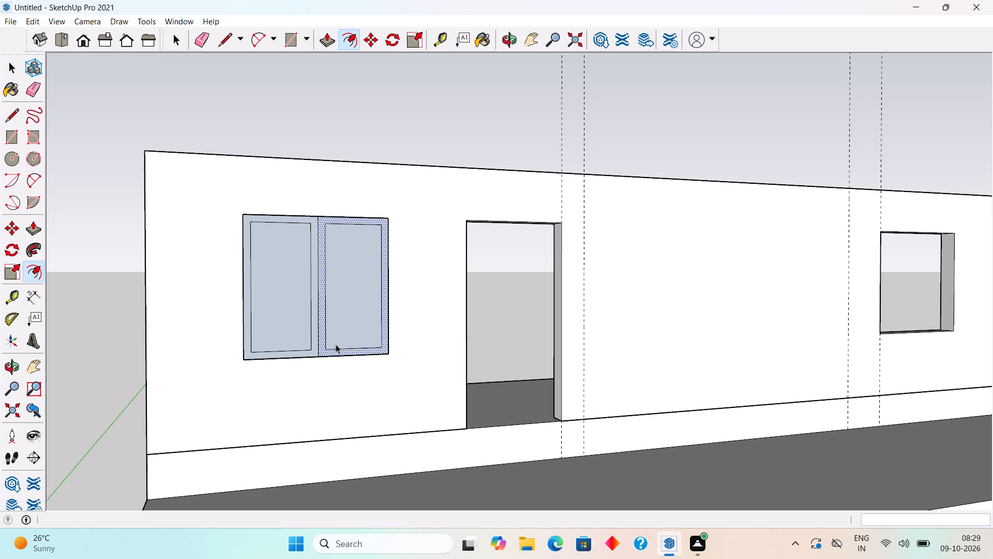
Delete the inner faces of both window panels, leaving only the frame borders.
left_click(334, 313)
key("Delete")
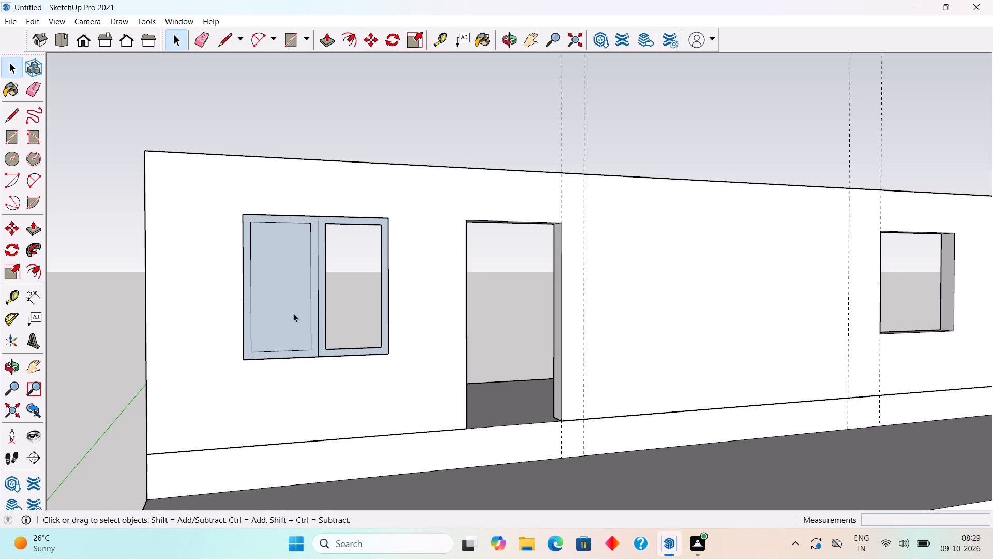
left_click(293, 313)
key("Delete")
scroll(291, 338, "up", 6)
middle_click_drag(326, 344, 278, 396)
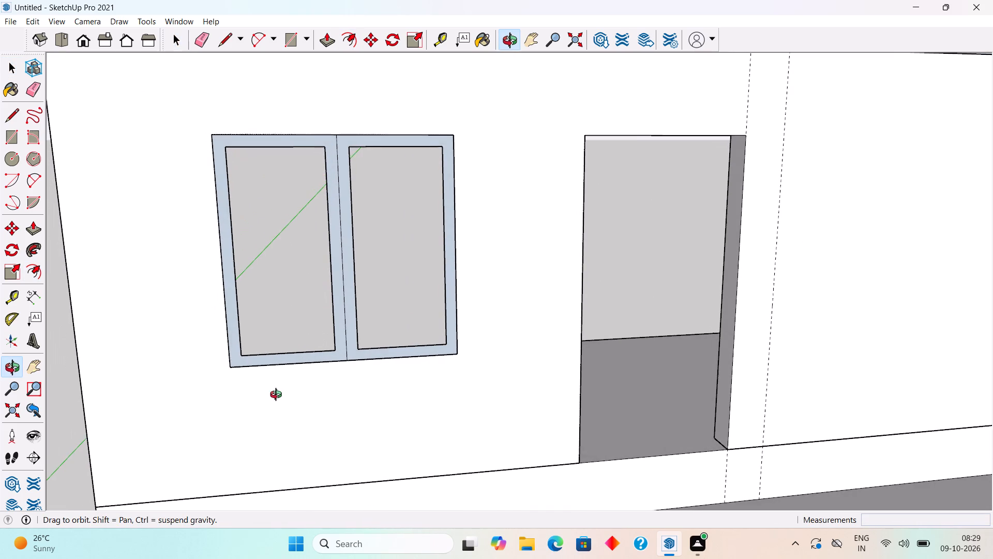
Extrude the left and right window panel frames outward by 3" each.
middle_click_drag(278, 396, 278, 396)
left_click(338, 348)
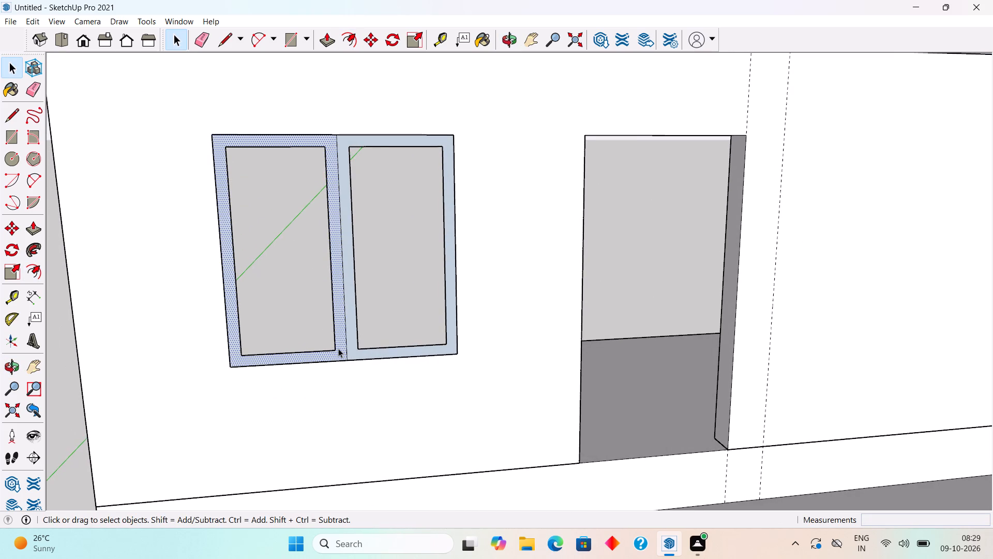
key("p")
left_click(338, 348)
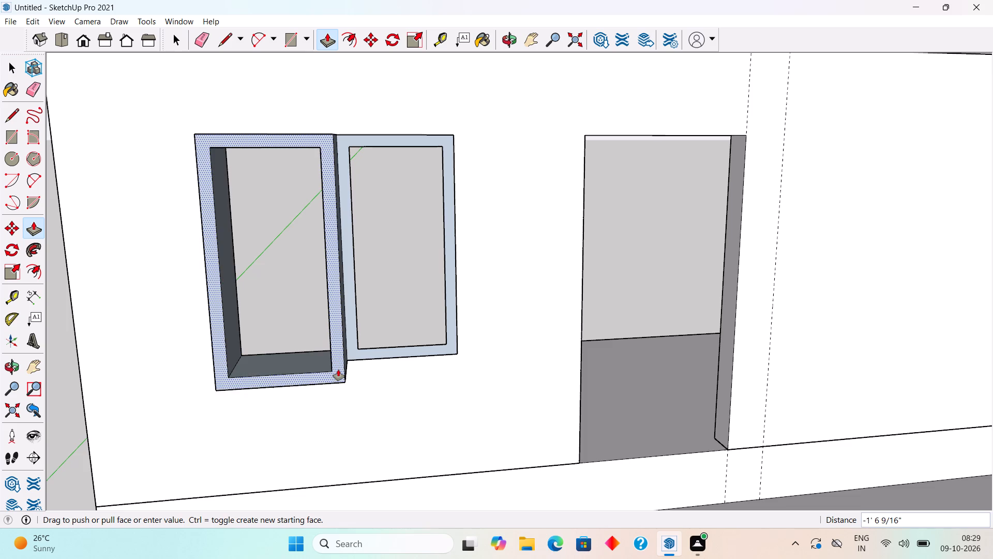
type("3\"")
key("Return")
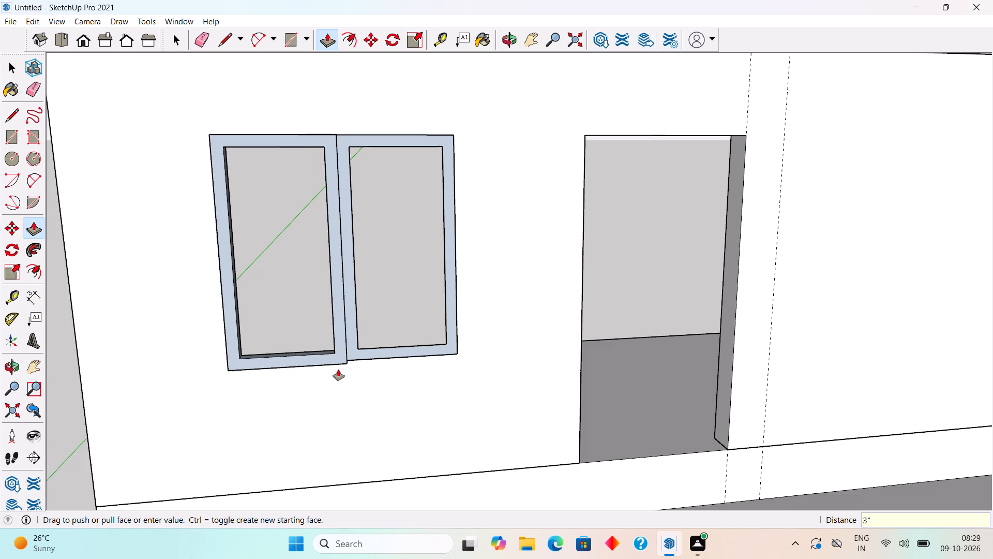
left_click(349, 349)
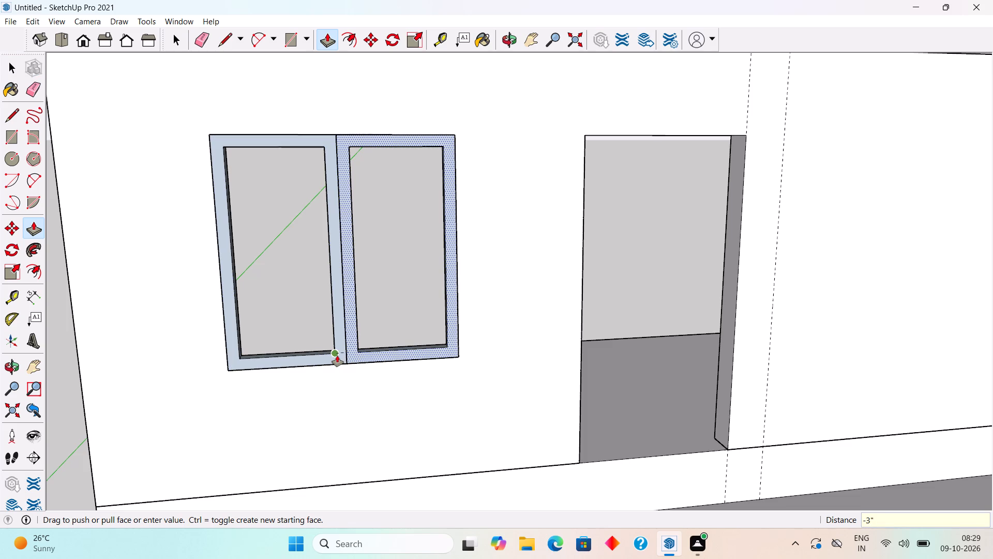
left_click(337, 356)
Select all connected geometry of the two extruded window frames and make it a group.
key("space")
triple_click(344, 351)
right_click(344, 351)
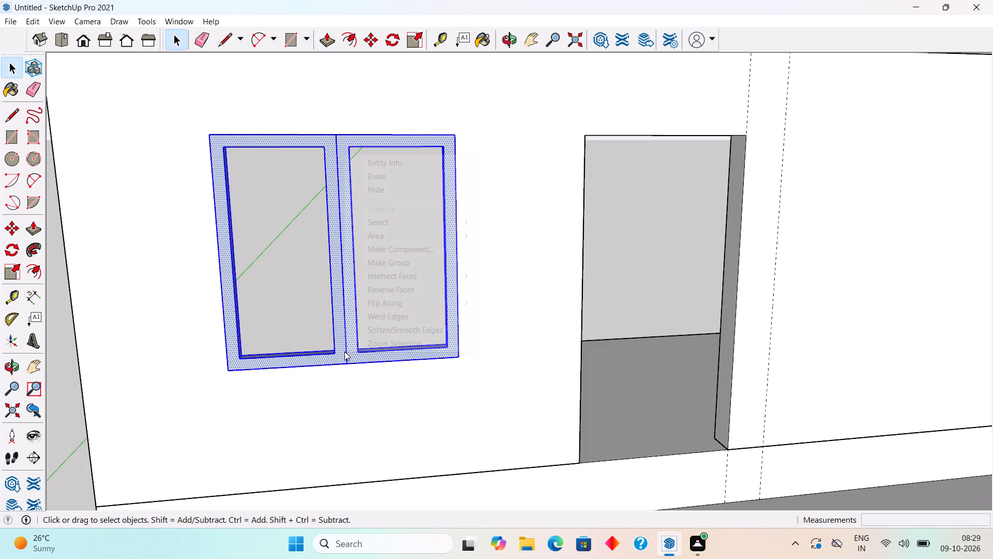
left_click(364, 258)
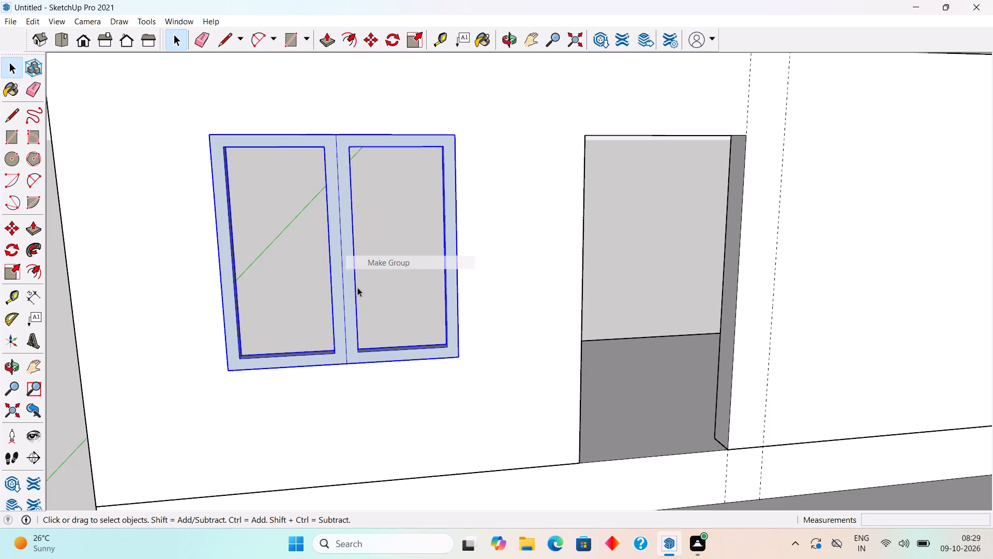
Examine how the grouped window frame sits in the wall opening from both sides of the wall.
middle_click_drag(382, 401, 883, 441)
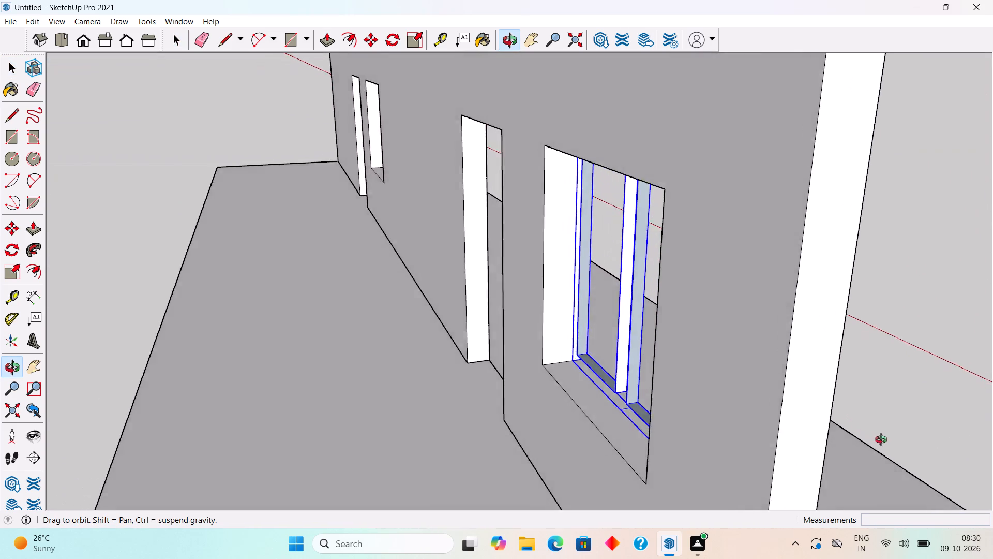
middle_click_drag(883, 441, 986, 398)
middle_click_drag(574, 423, 712, 381)
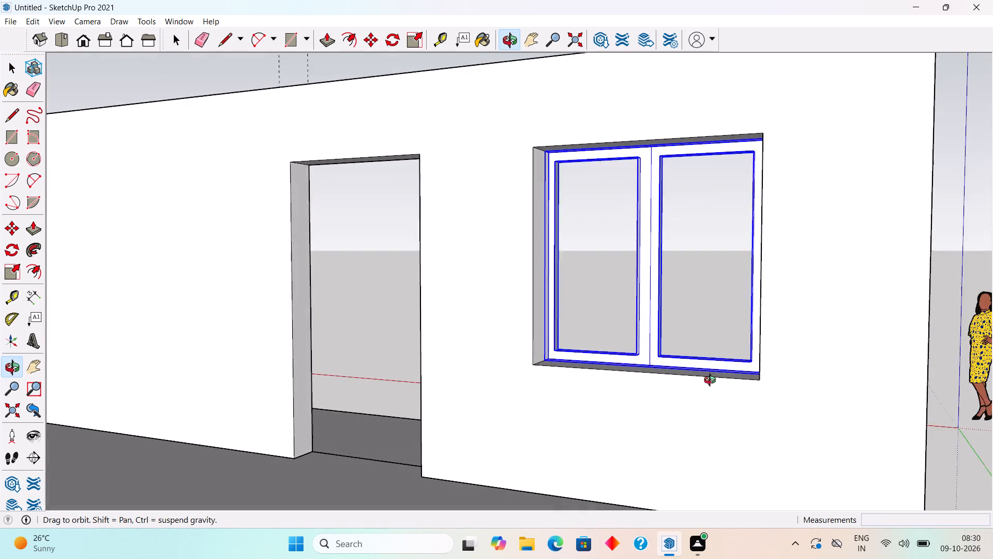
middle_click_drag(712, 381, 730, 403)
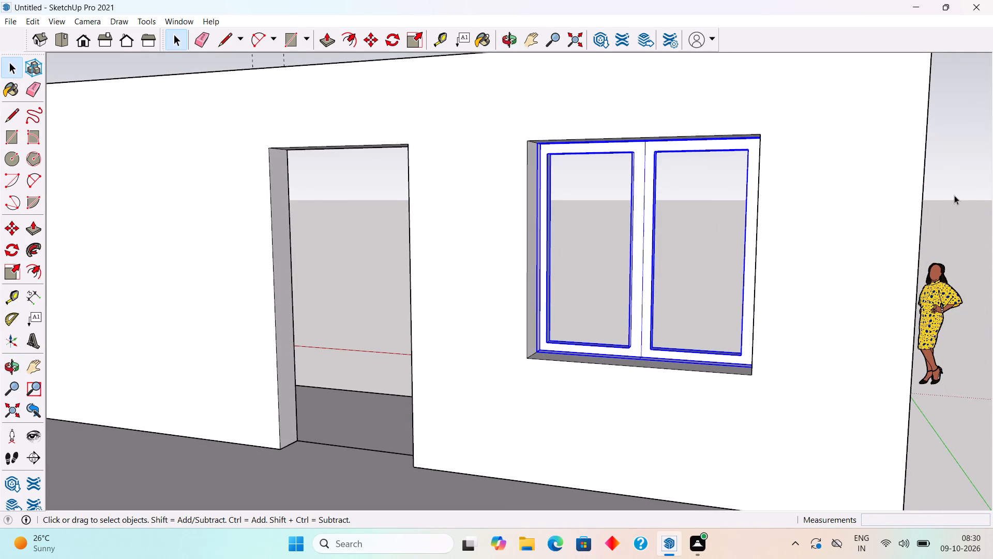
left_click(954, 195)
scroll(679, 363, "up", 1)
scroll(633, 374, "up", 12)
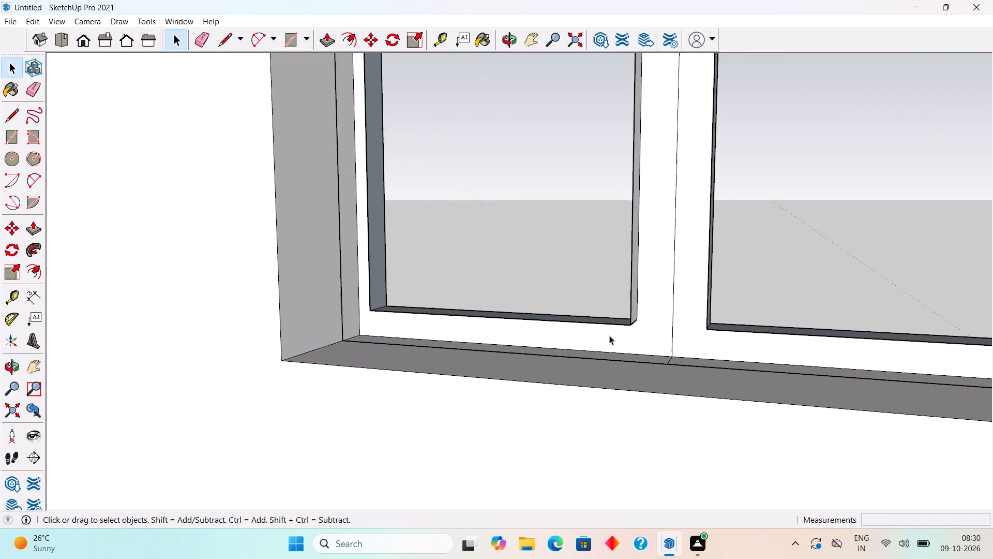
scroll(609, 335, "up", 1)
middle_click_drag(610, 336, 778, 327)
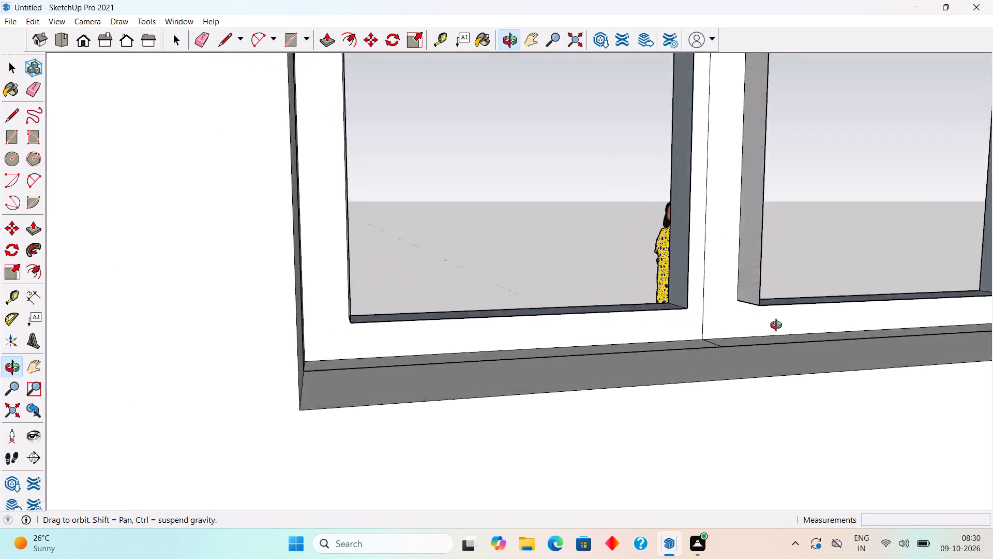
middle_click_drag(778, 327, 440, 365)
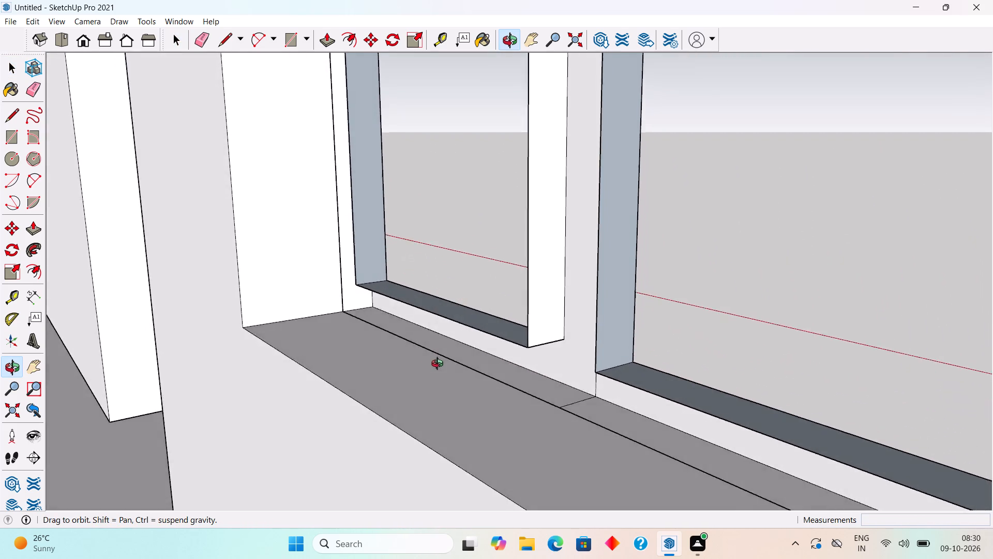
middle_click_drag(440, 365, 35, 419)
scroll(286, 346, "down", 11)
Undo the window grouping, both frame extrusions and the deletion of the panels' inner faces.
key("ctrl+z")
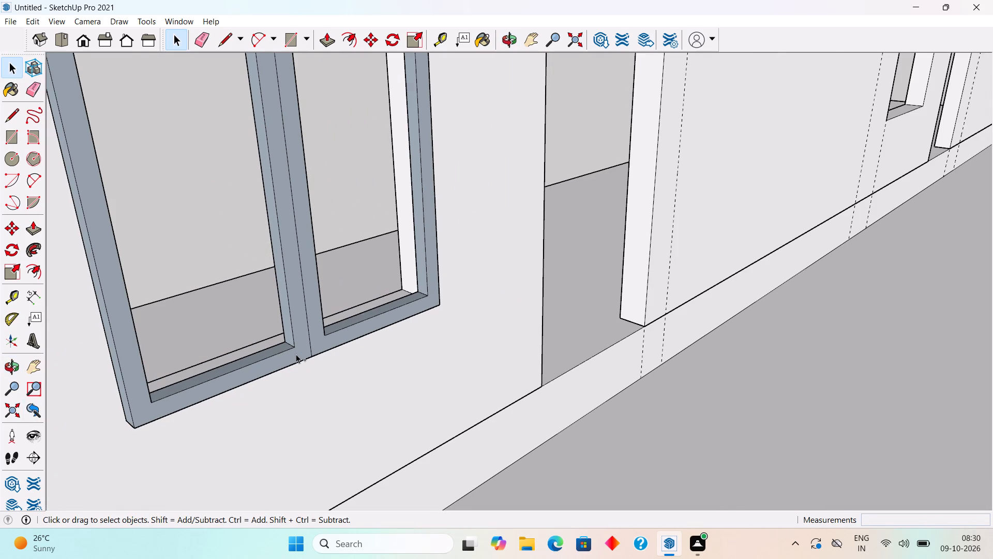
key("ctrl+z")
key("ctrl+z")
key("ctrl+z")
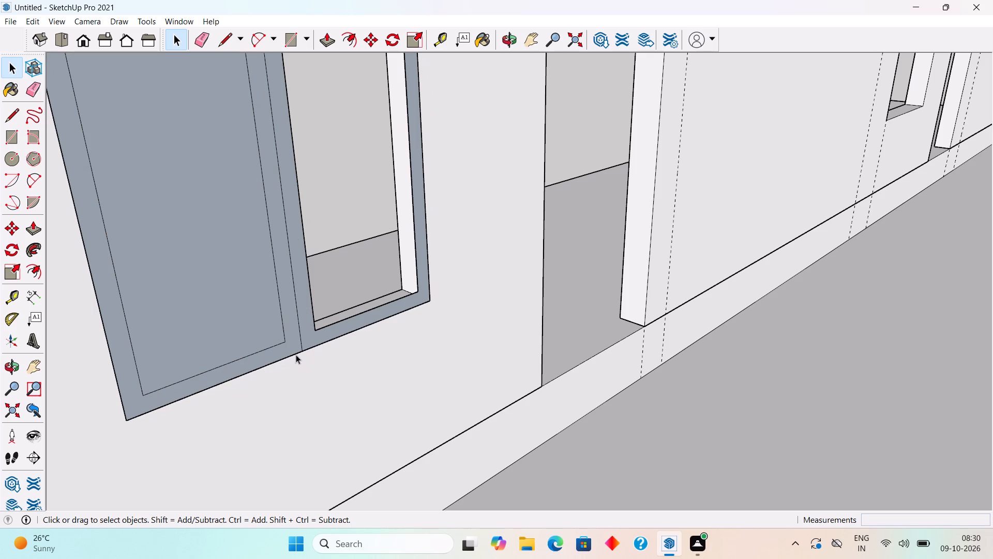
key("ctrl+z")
Delete the inner faces of both window panels from the opposite side of the wall, leaving only the frame borders.
middle_click_drag(339, 357, 807, 322)
left_click(698, 351)
key("Delete")
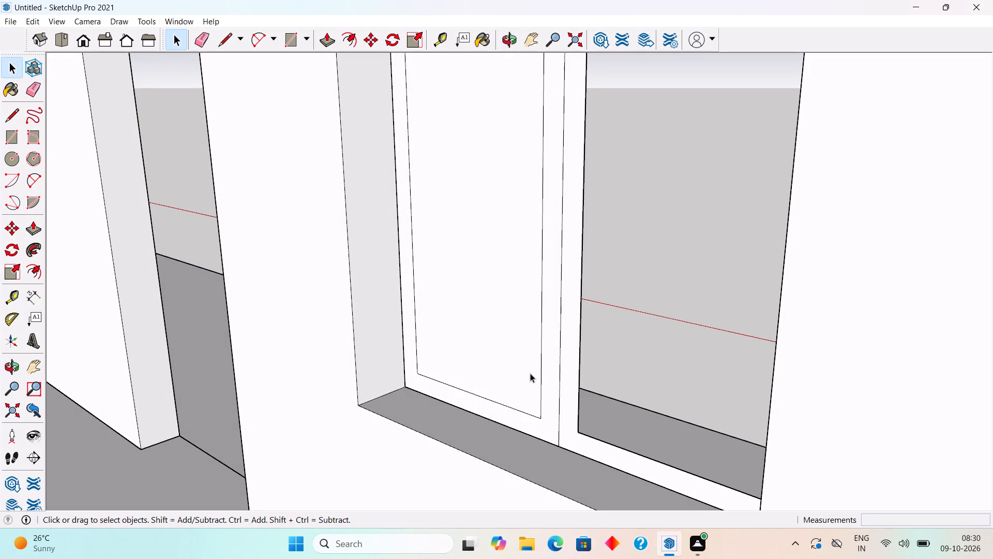
left_click(530, 373)
key("Delete")
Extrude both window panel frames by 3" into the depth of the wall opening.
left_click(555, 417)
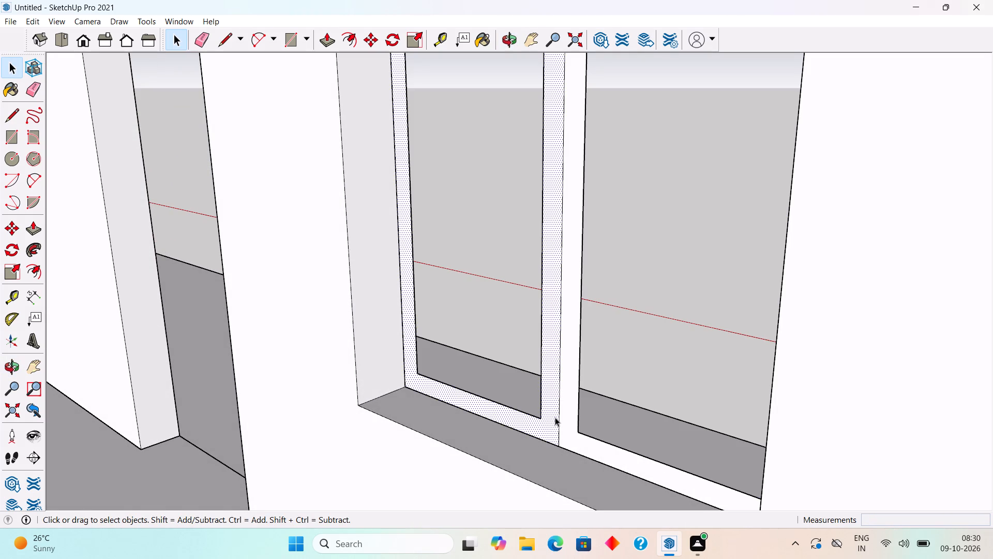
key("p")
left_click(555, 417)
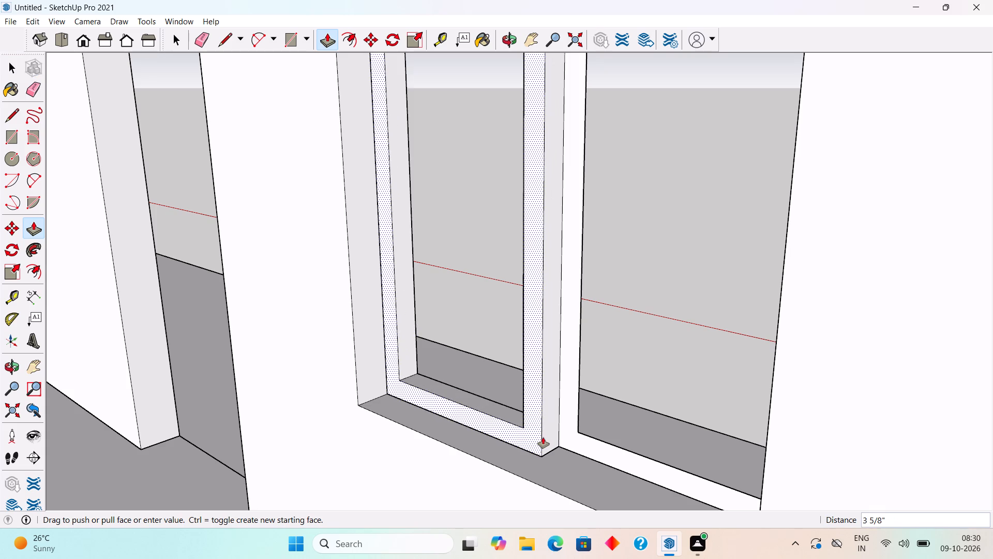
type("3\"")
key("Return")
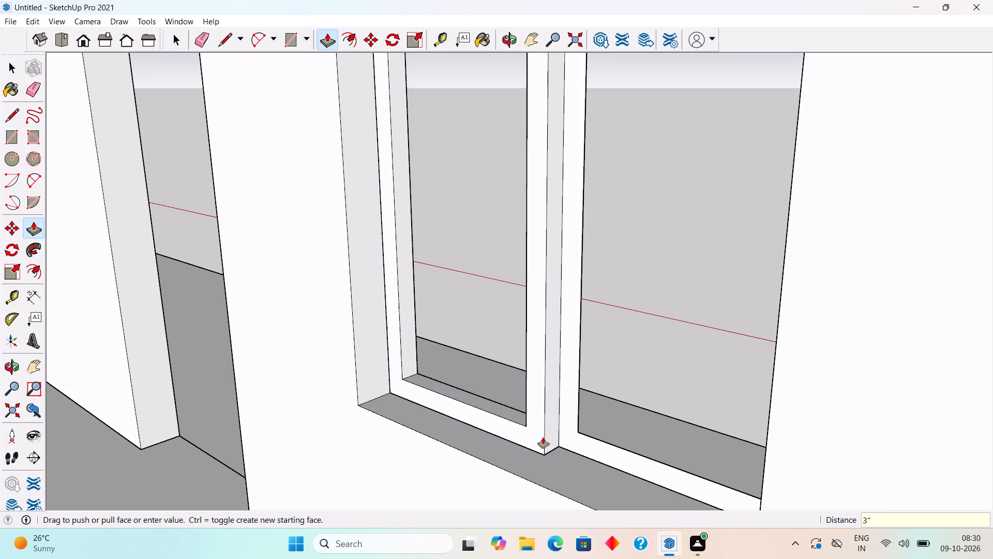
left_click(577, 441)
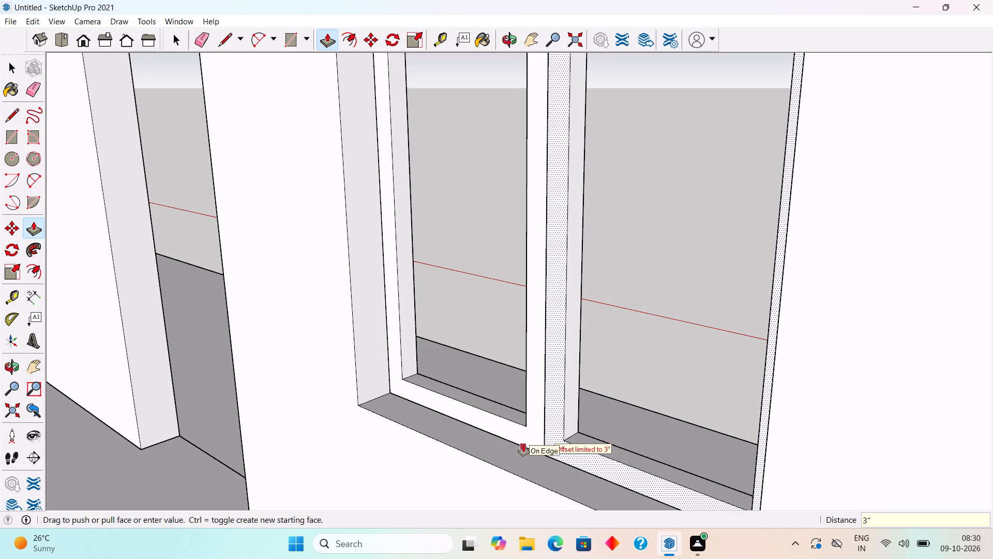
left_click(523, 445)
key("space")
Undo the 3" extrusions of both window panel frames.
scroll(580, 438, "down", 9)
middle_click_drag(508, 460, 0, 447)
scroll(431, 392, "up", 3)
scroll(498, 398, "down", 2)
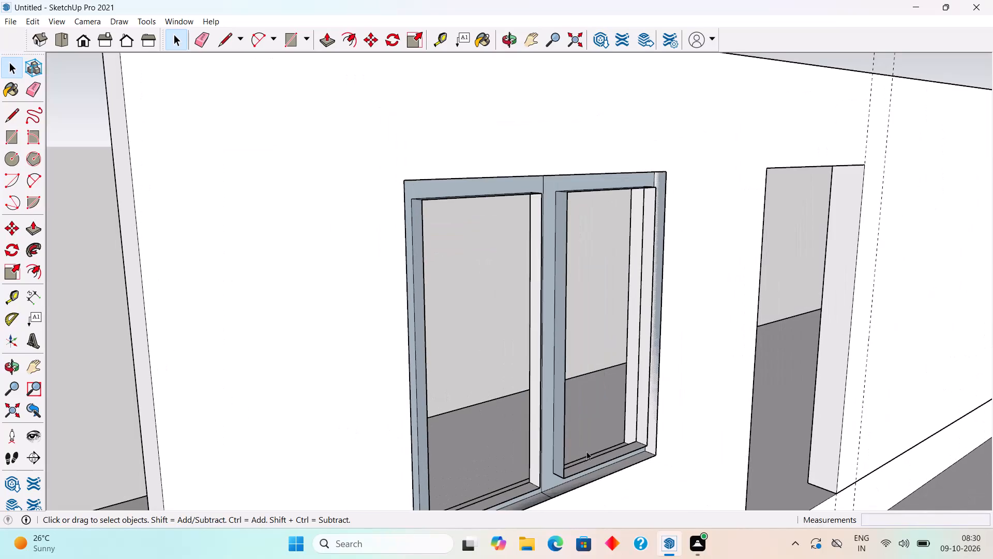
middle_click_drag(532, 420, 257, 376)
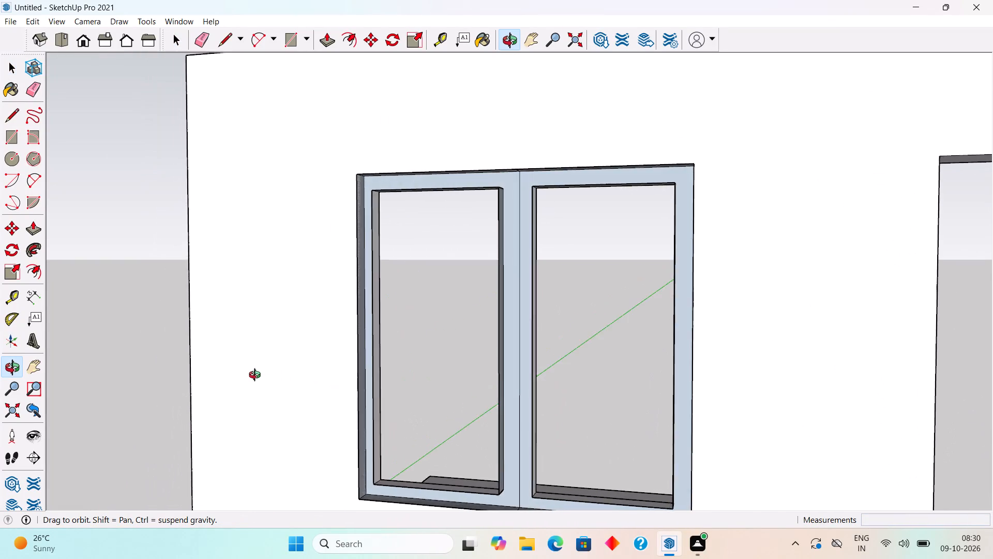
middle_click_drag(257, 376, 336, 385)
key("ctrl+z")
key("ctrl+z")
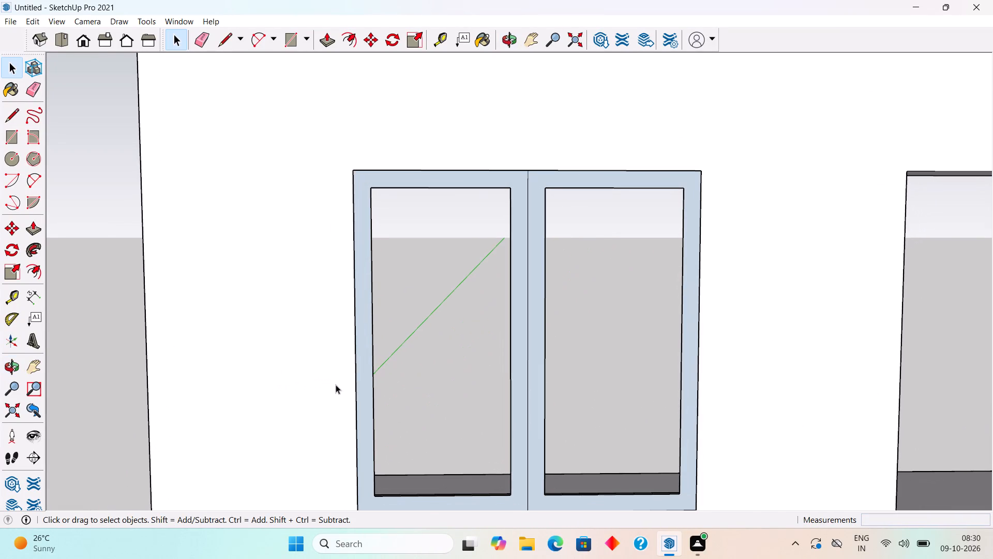
Delete the vertical dividing line between the two window panels so the frame is a single face.
left_click(527, 432)
key("Delete")
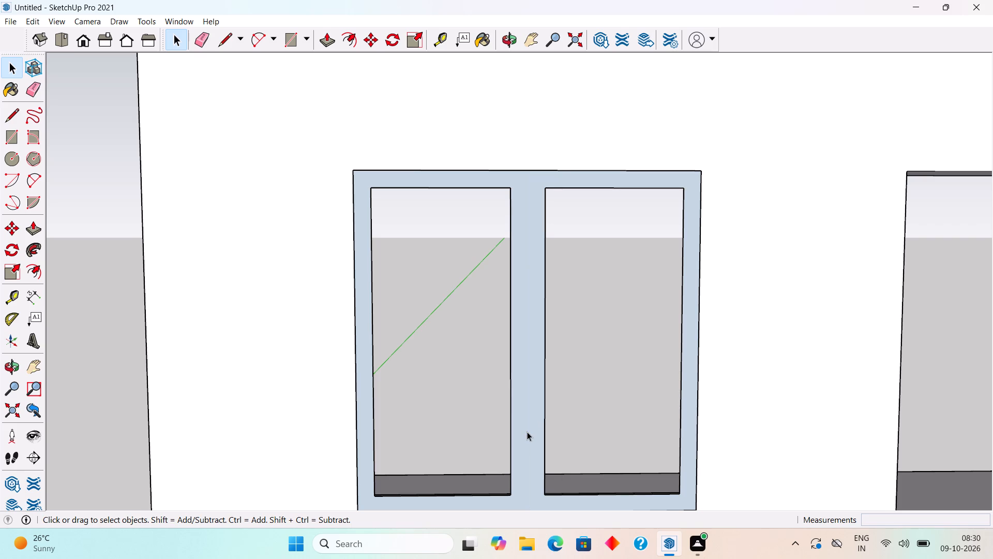
Extrude the combined window frame face outward by 3".
left_click(527, 432)
key("p")
left_click(527, 432)
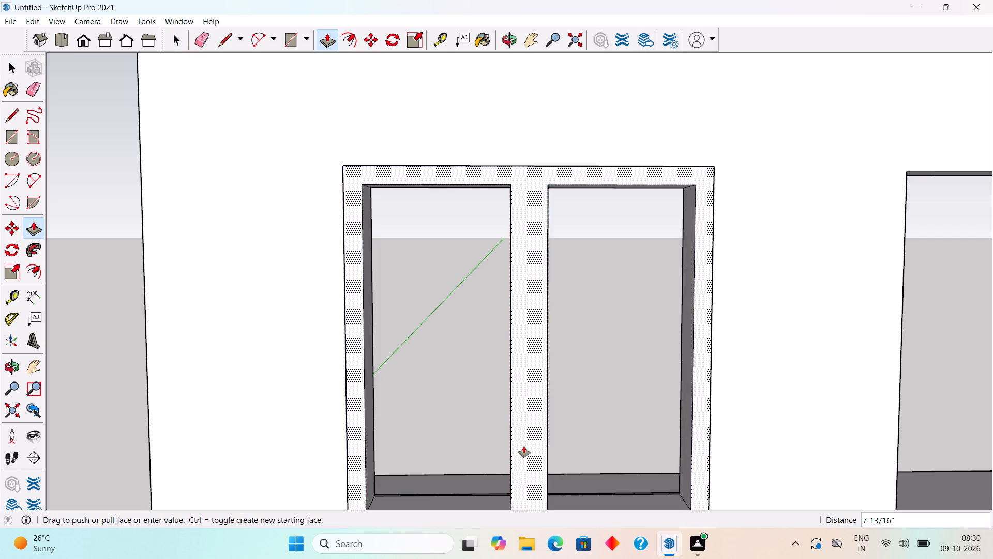
type("3\"")
key("Return")
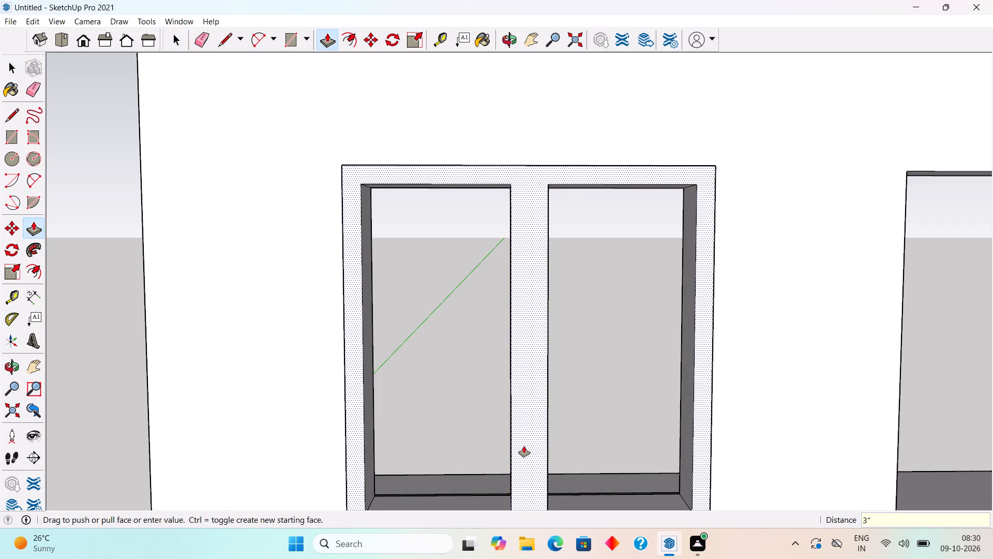
key("space")
Select all connected geometry of the window frame and make it a group.
scroll(515, 445, "down", 8)
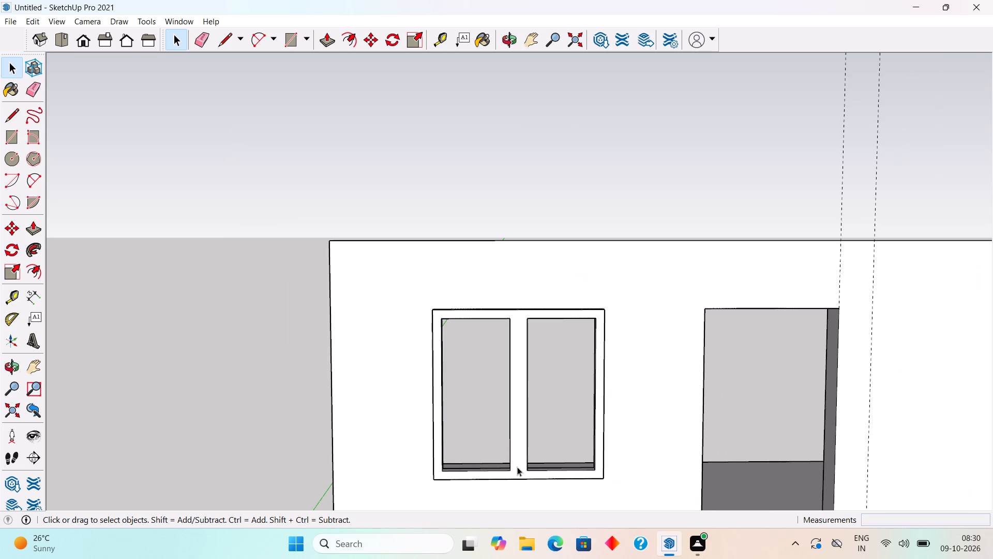
triple_click(520, 467)
right_click(520, 467)
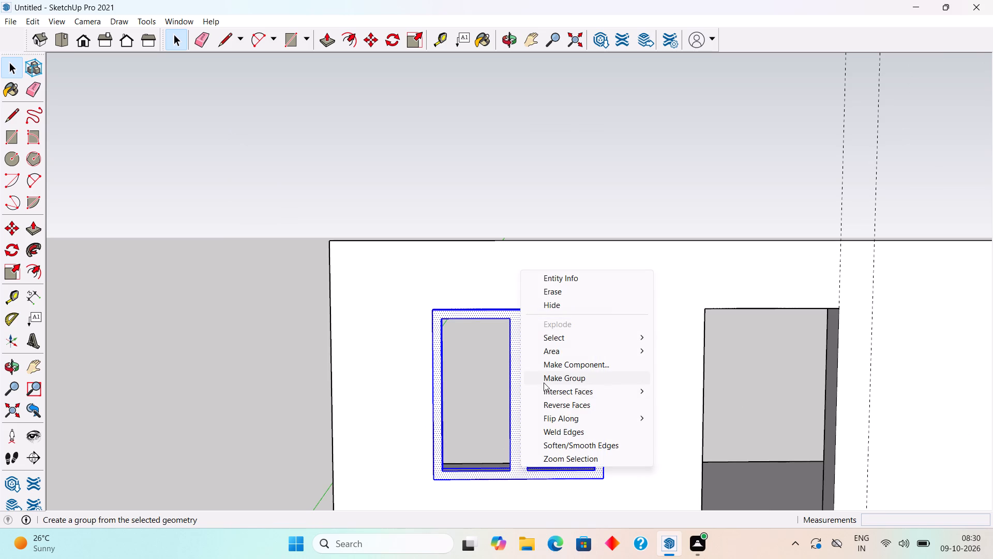
left_click(544, 383)
Move the window group by its outer bottom corner onto the opening's matching corner, flush with the wall face.
middle_click_drag(668, 415, 417, 344)
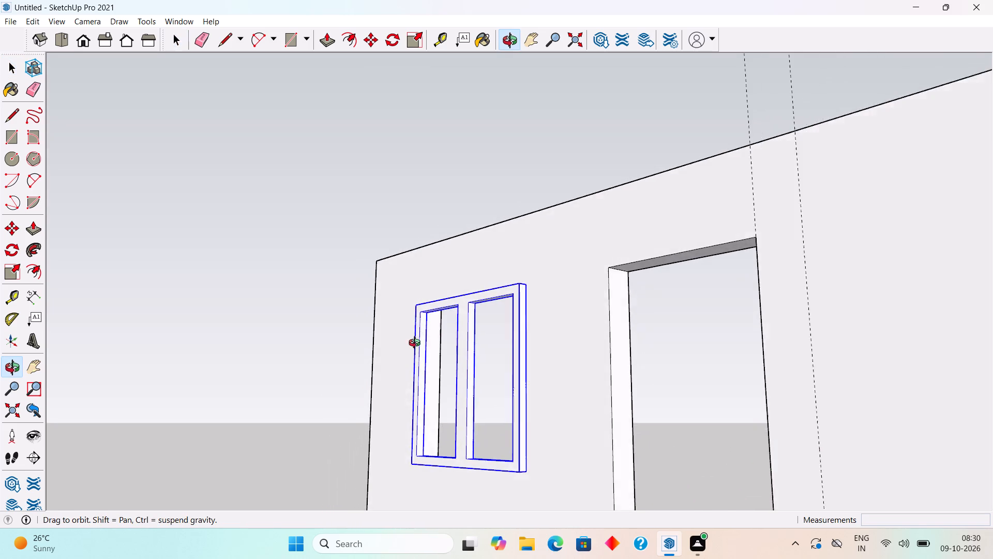
middle_click_drag(417, 344, 415, 351)
scroll(601, 505, "up", 19)
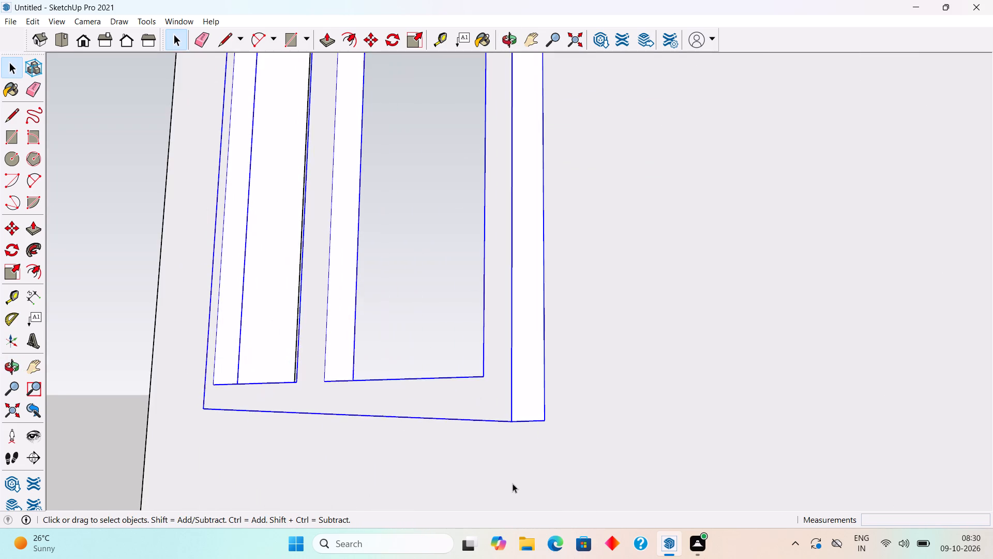
middle_click_drag(518, 481, 557, 479)
key("comma")
key("m")
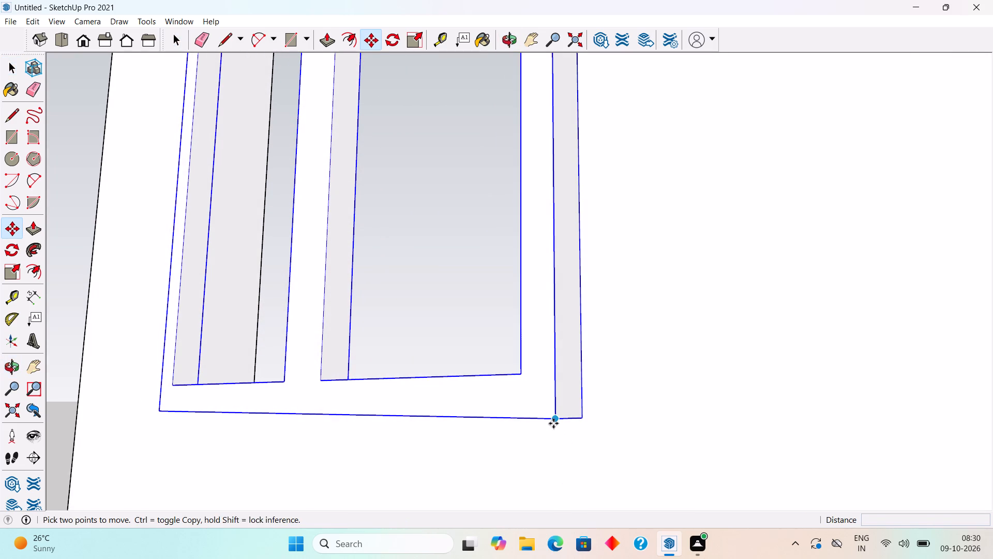
left_click(553, 423)
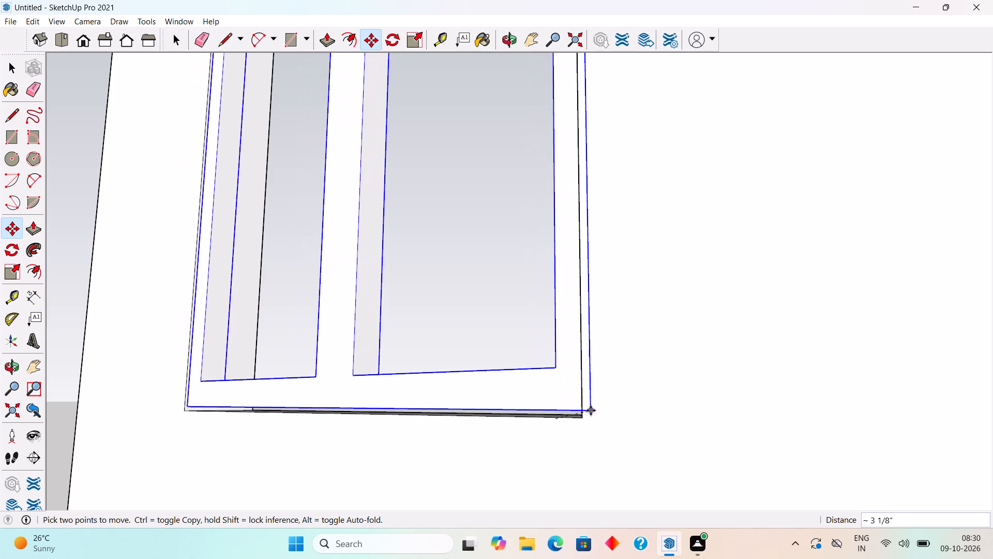
middle_click_drag(584, 412, 693, 376)
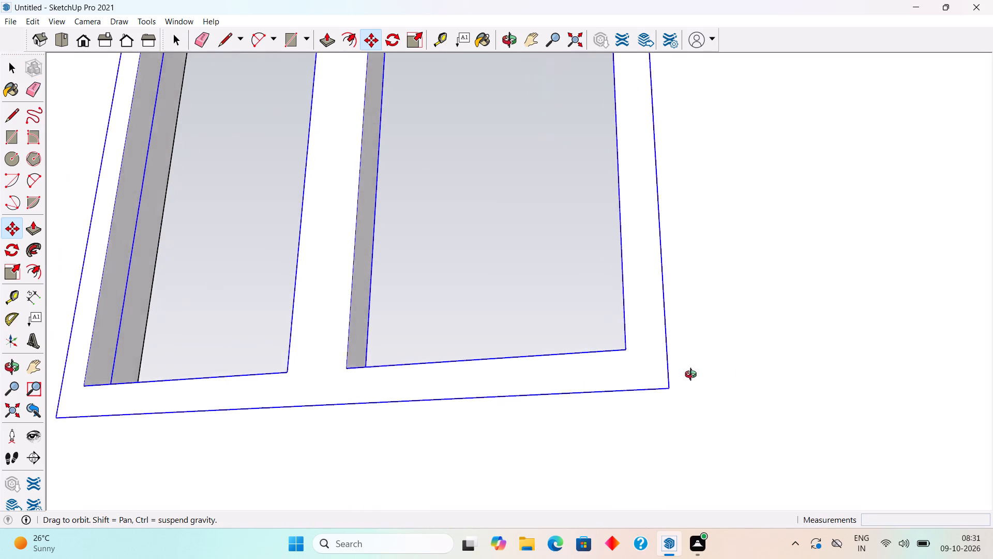
middle_click_drag(693, 376, 749, 375)
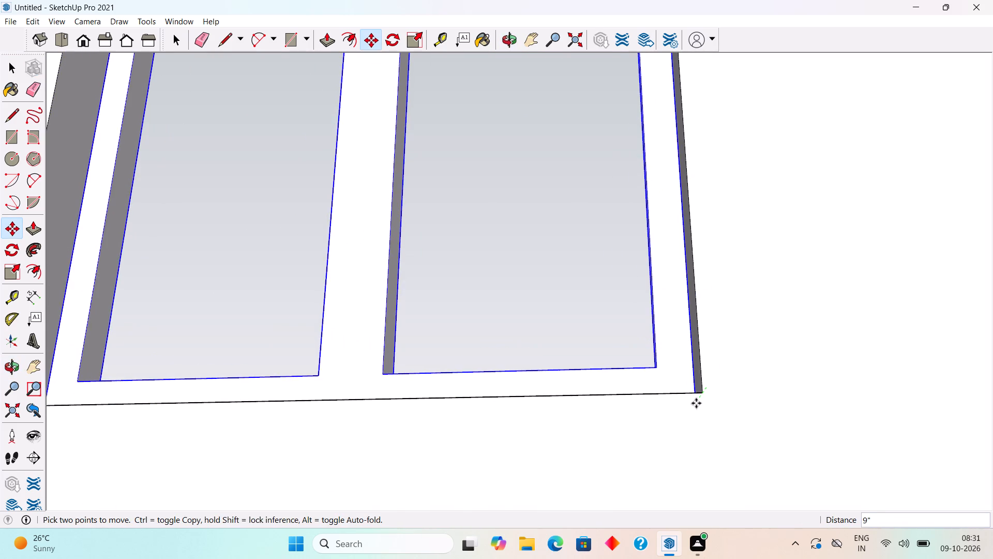
left_click(700, 396)
key("space")
left_click(592, 325)
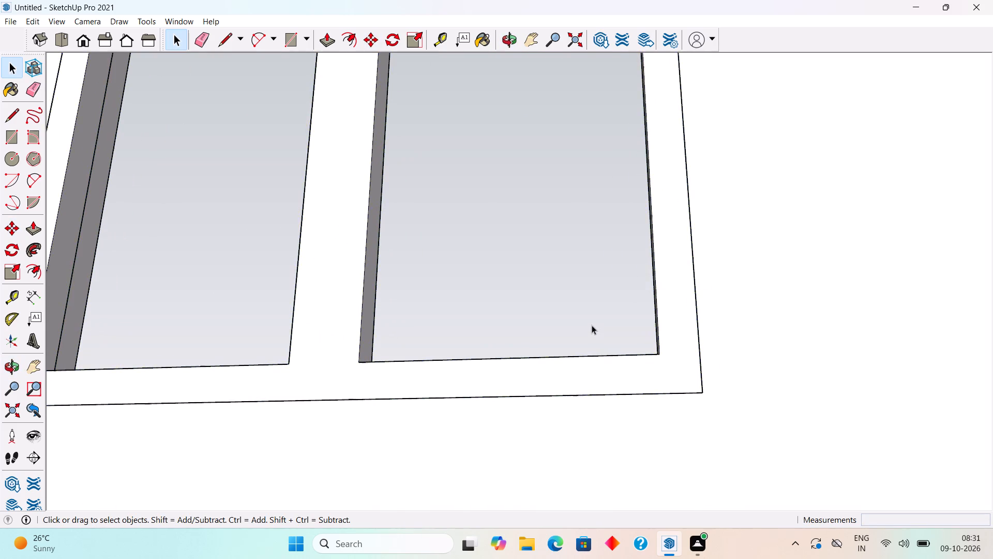
scroll(591, 311, "down", 9)
middle_click_drag(583, 352, 714, 541)
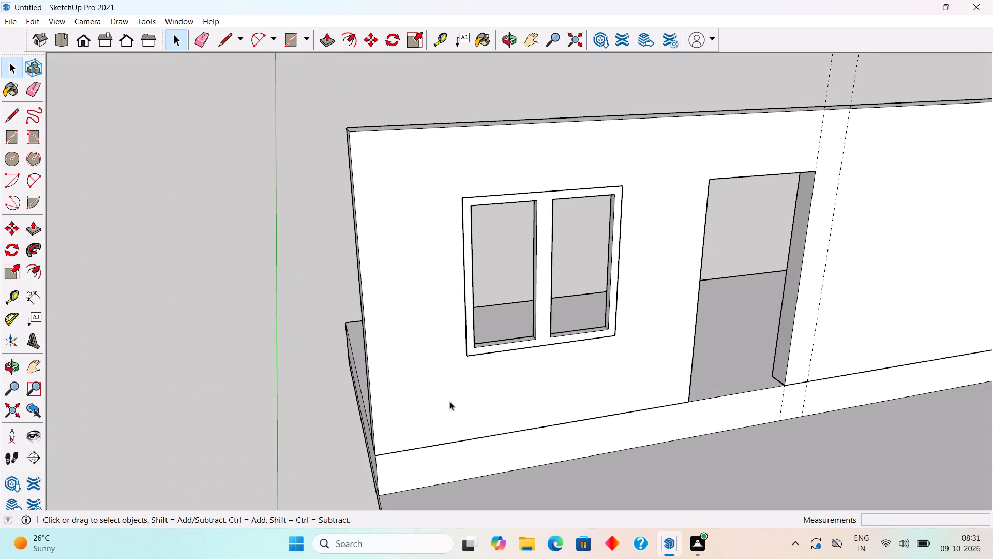
Draw two 2' by 4' 6" rectangles as glass panes filling the two openings of the first window's frame.
middle_click_drag(499, 355, 941, 392)
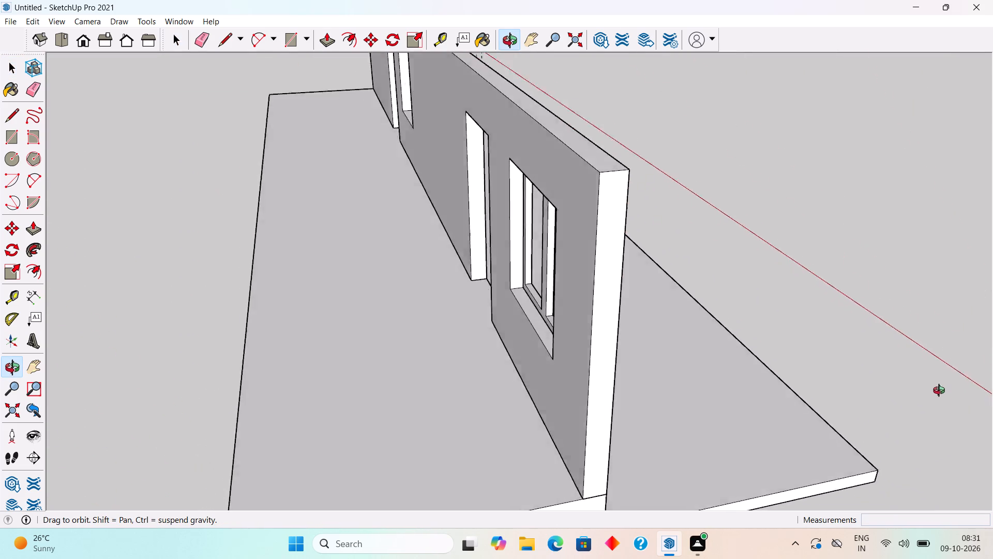
middle_click_drag(941, 392, 462, 401)
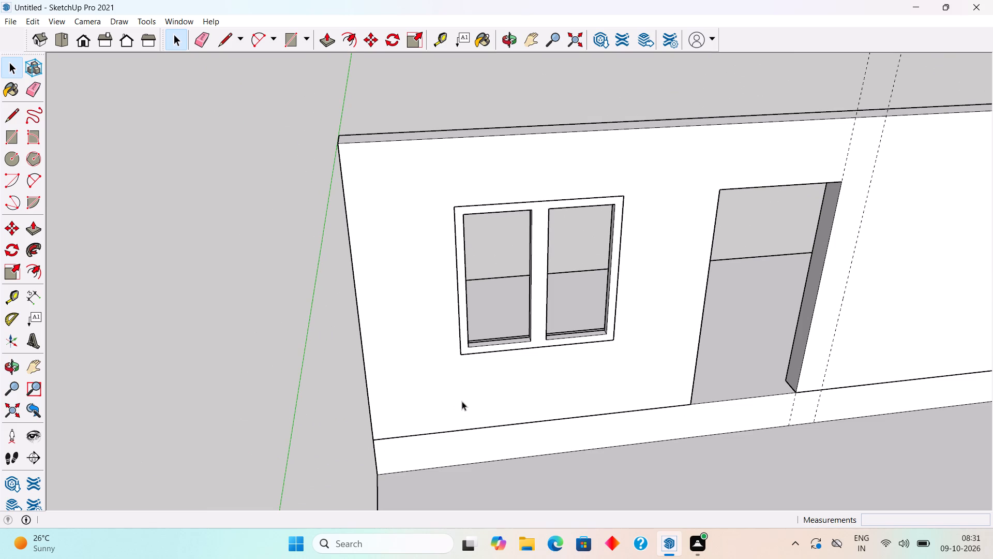
key("r")
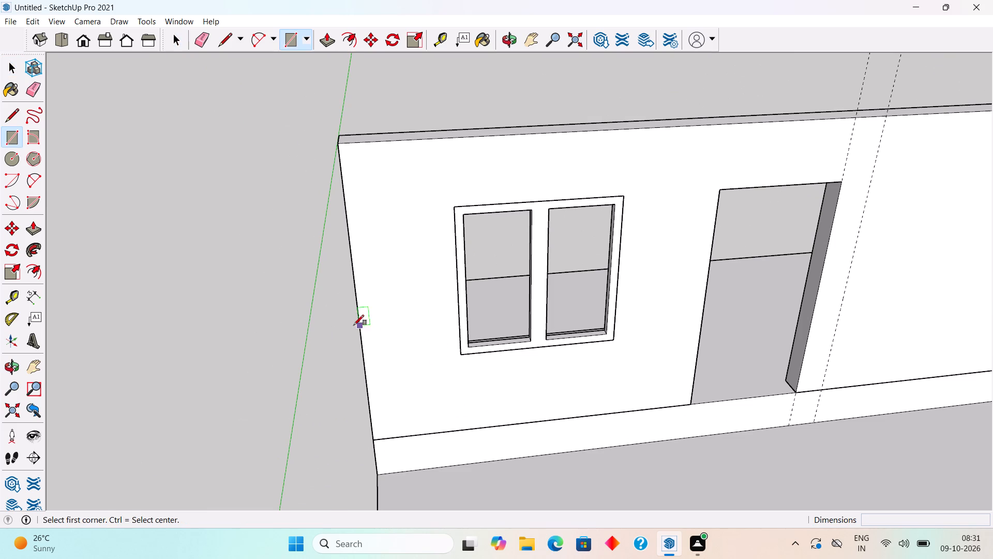
left_click(468, 213)
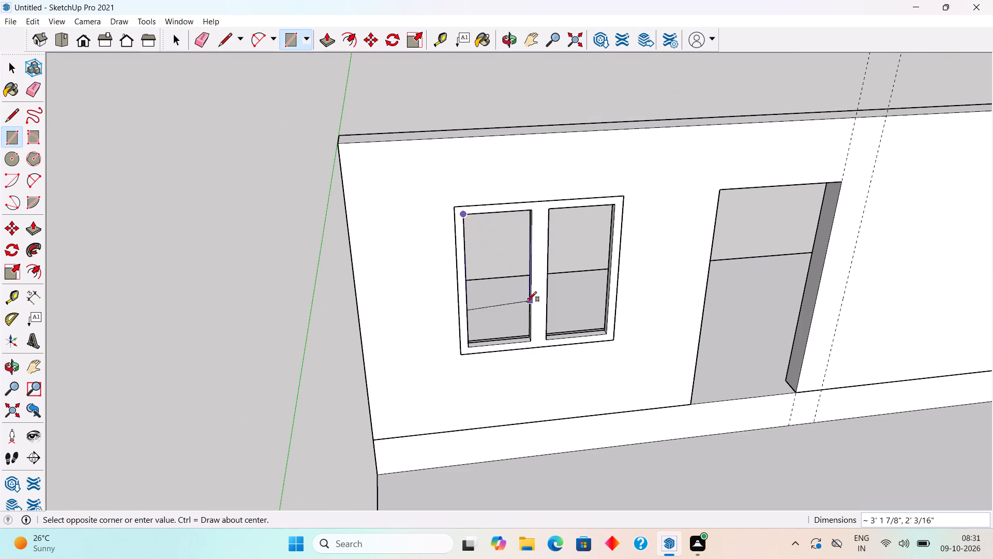
left_click(530, 343)
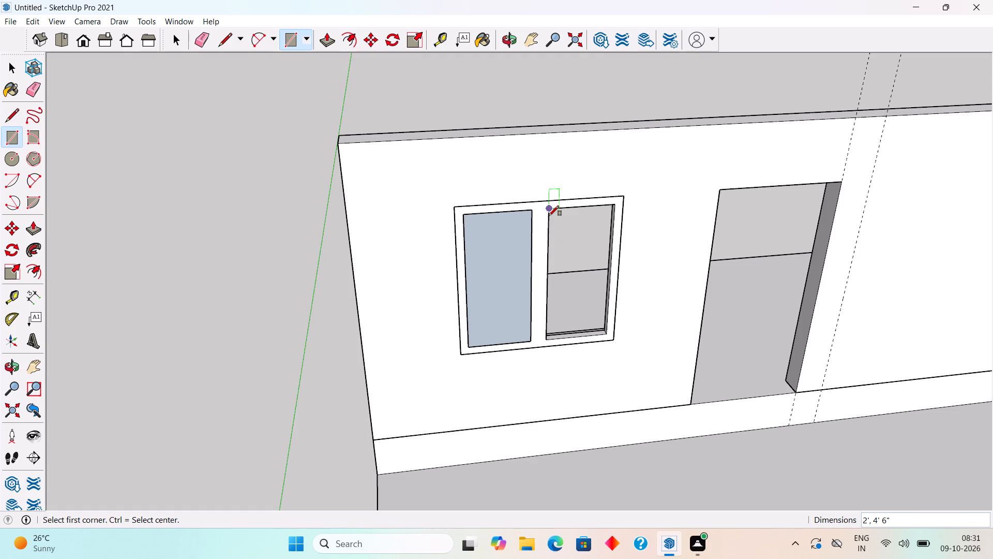
left_click(549, 212)
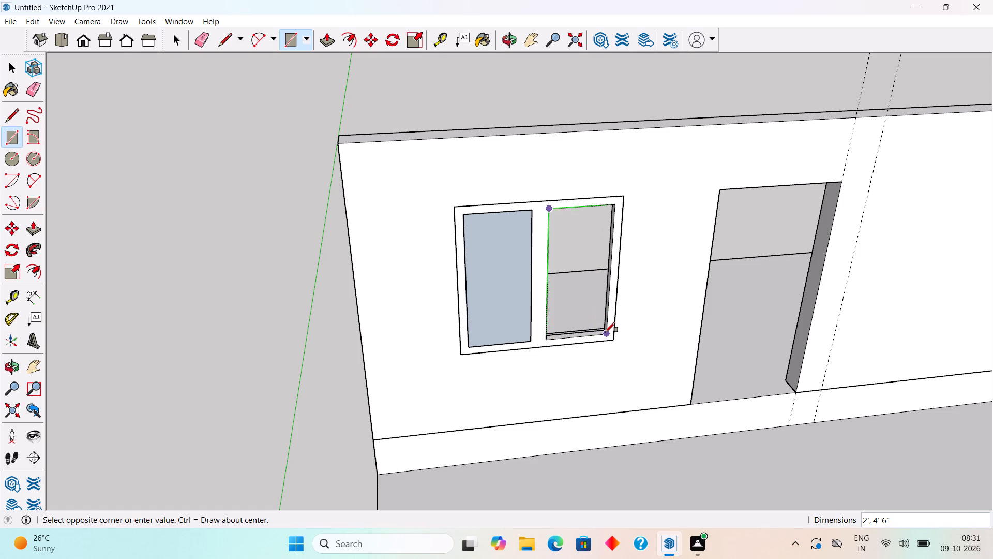
left_click(605, 332)
Make each of the two glass pane rectangles in the first window a separate group.
key("space")
triple_click(593, 324)
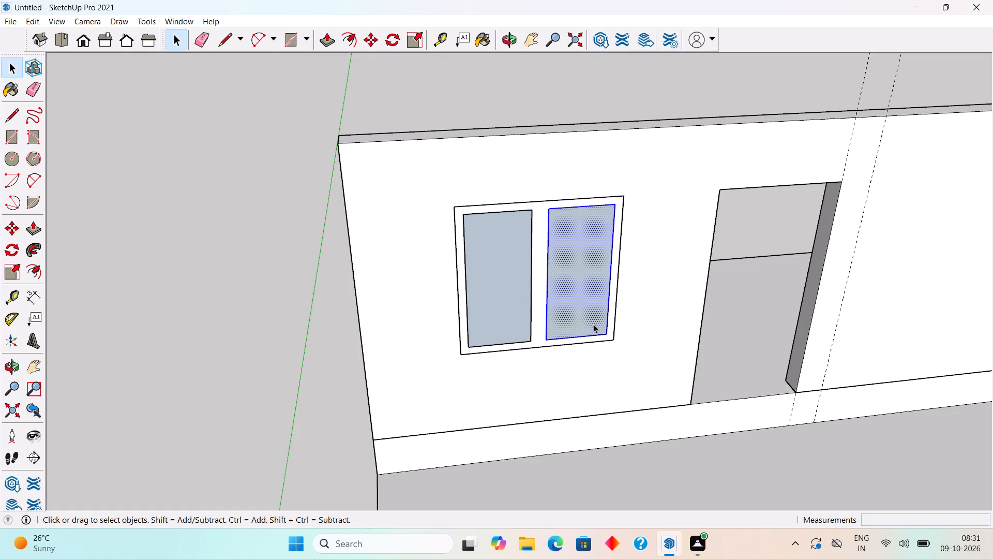
right_click(593, 324)
left_click(634, 436)
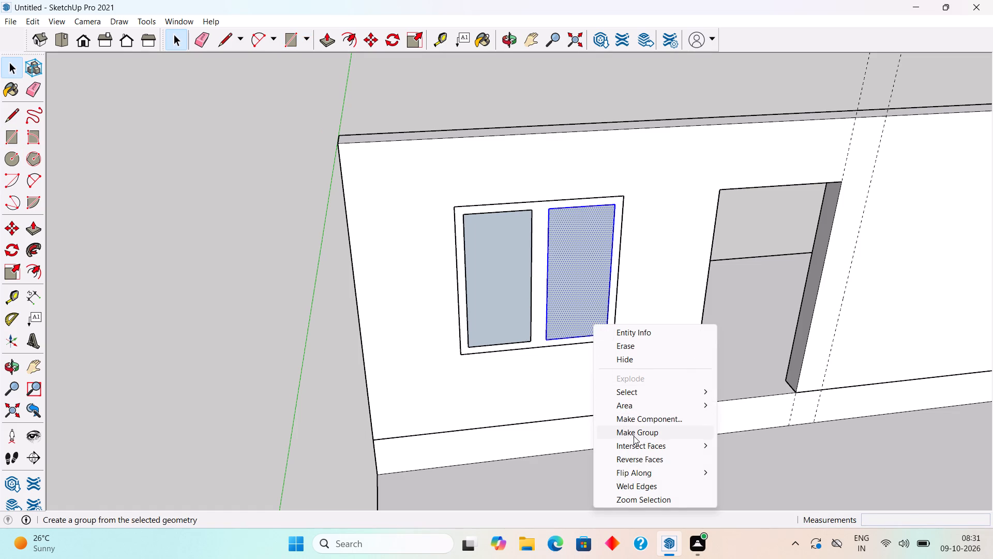
triple_click(482, 313)
right_click(482, 313)
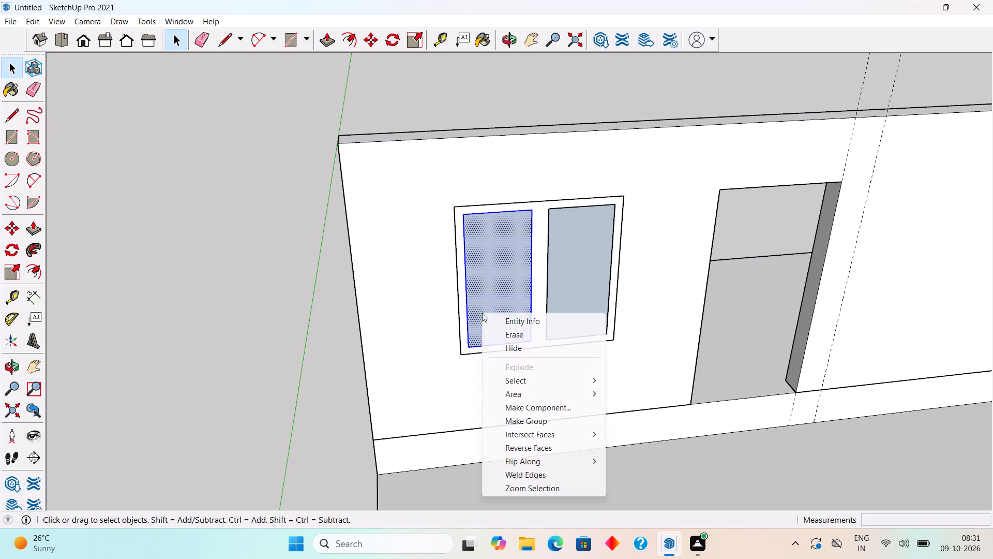
left_click(518, 415)
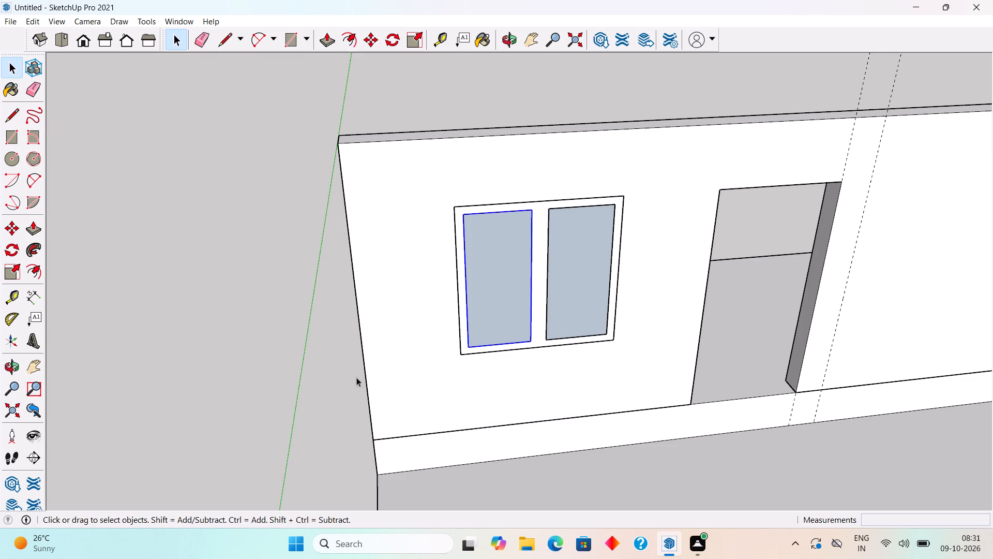
left_click(325, 372)
Draw a rectangle from corner to corner over the second window opening, on the wall's outer face.
scroll(438, 321, "down", 15)
middle_click_drag(641, 350, 556, 328)
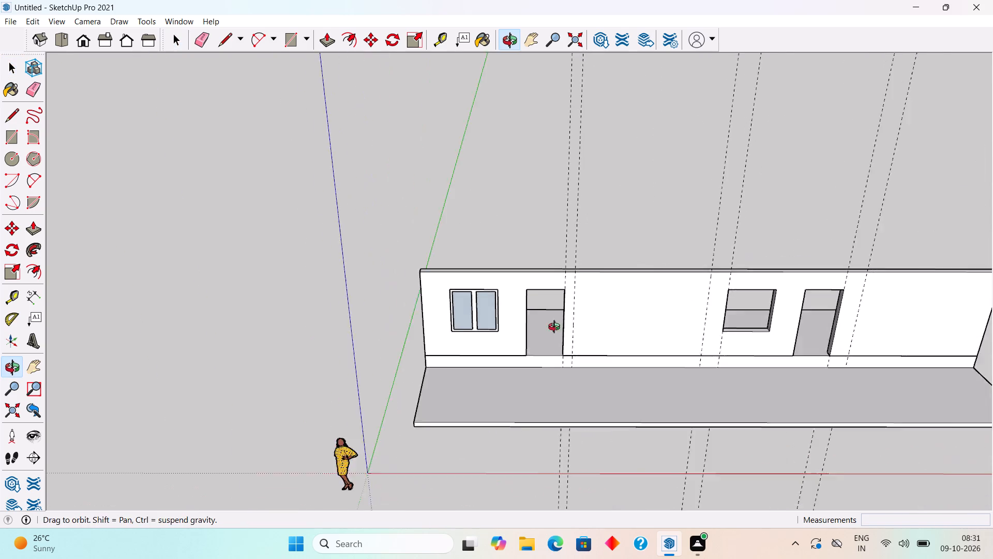
middle_click_drag(556, 328, 497, 305)
scroll(515, 325, "up", 1)
scroll(894, 418, "up", 3)
middle_click_drag(835, 412, 921, 339)
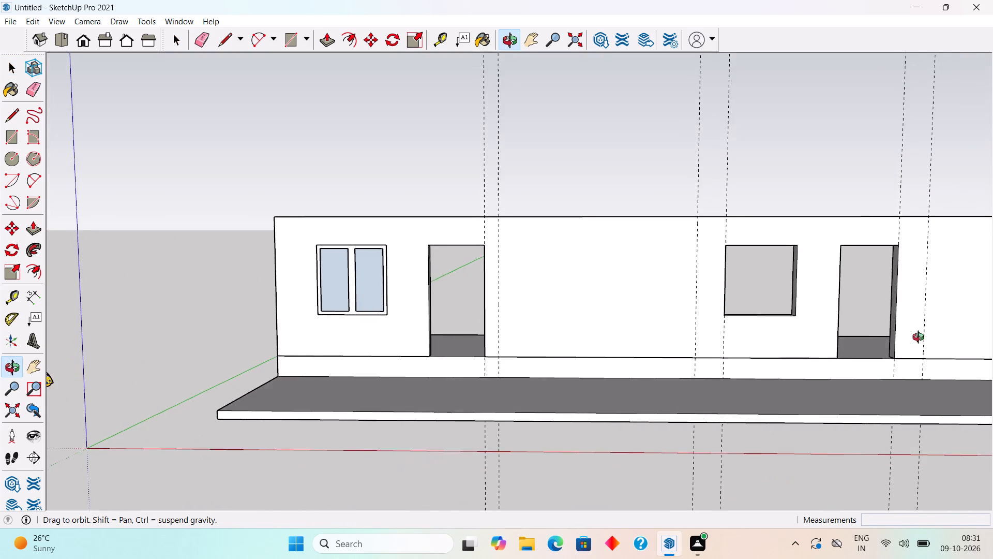
middle_click_drag(921, 339, 926, 339)
scroll(868, 295, "up", 8)
scroll(791, 284, "up", 3)
middle_click_drag(772, 322, 771, 345)
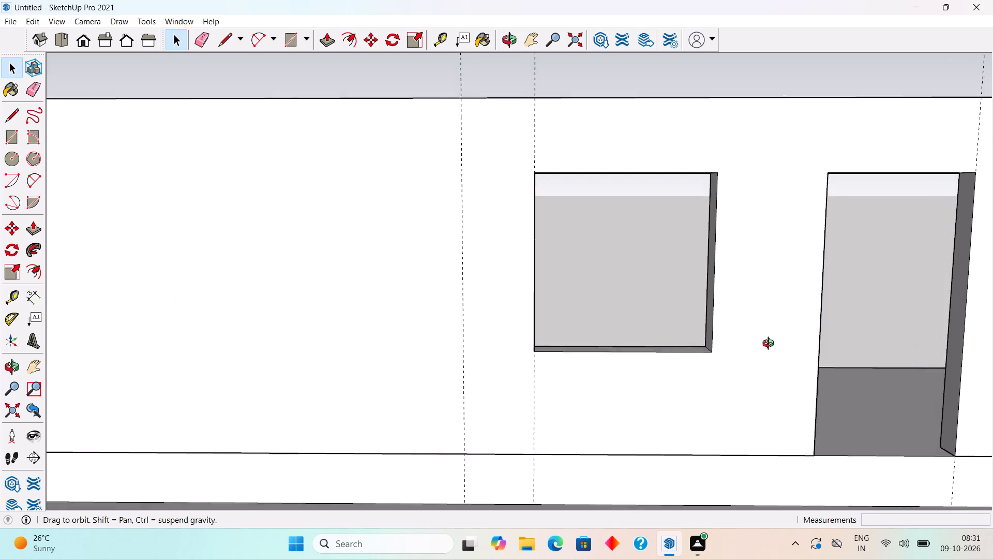
middle_click_drag(771, 345, 778, 412)
key("r")
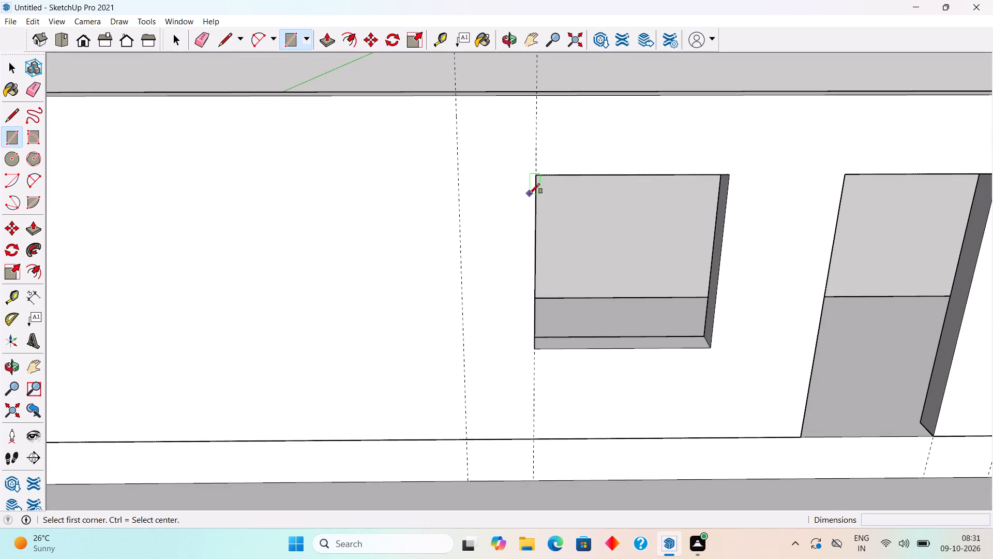
left_click(533, 179)
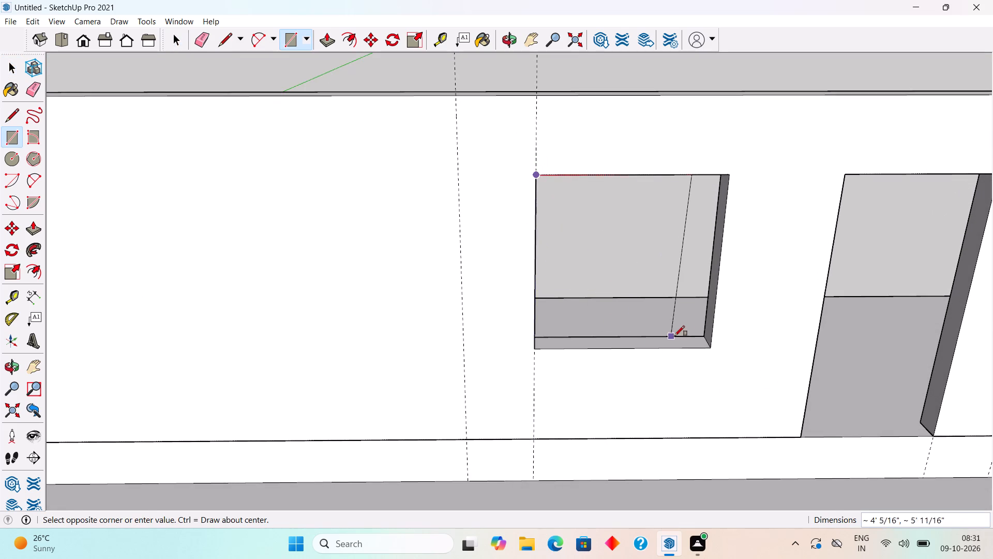
left_click(709, 347)
key("space")
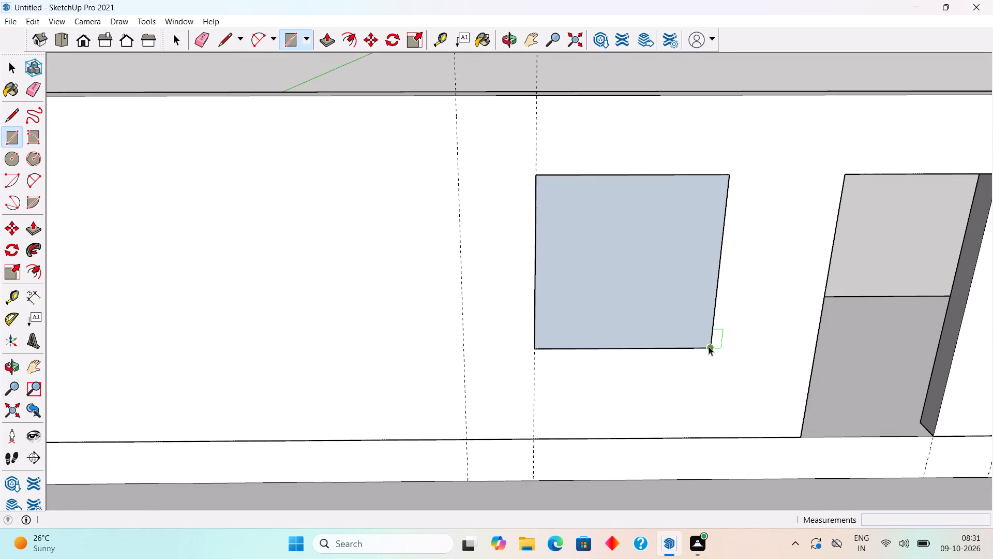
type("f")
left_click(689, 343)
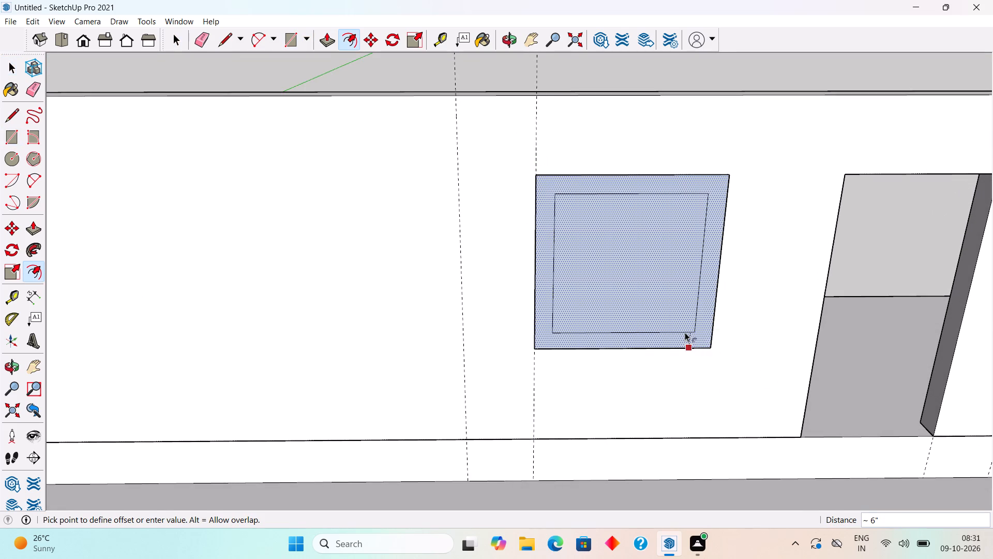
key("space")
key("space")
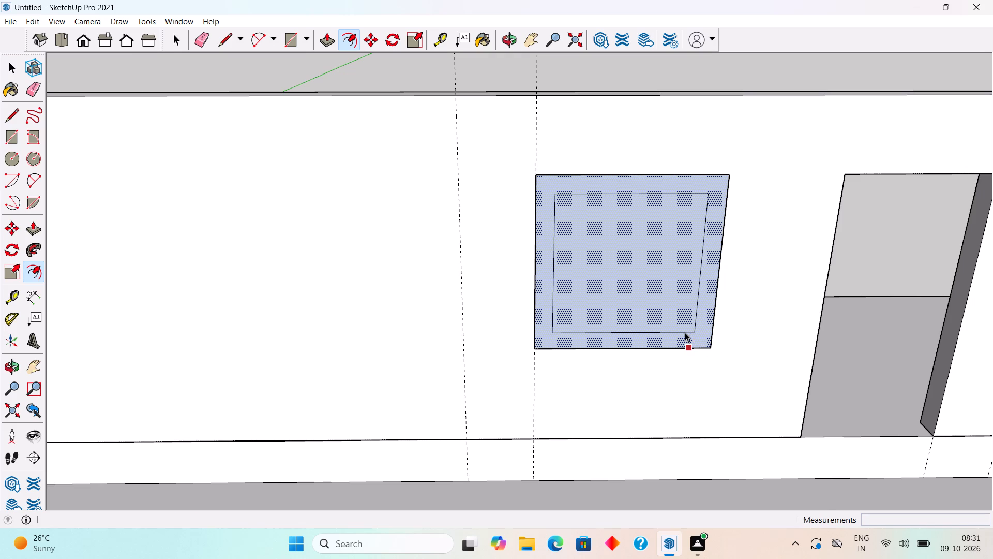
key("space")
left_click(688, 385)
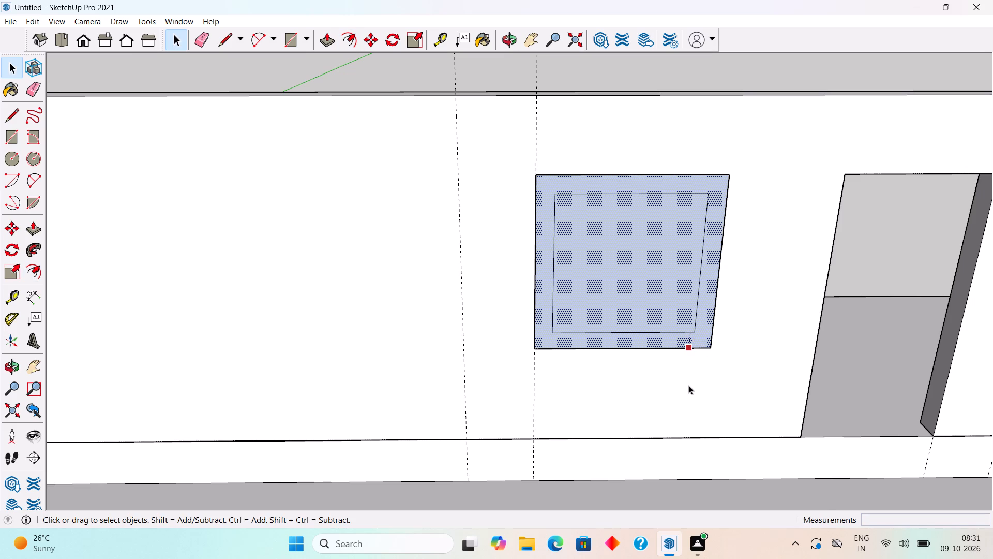
Draw a vertical line between the bottom and top edge midpoints, dividing the second window's face into two panels.
left_click(648, 319)
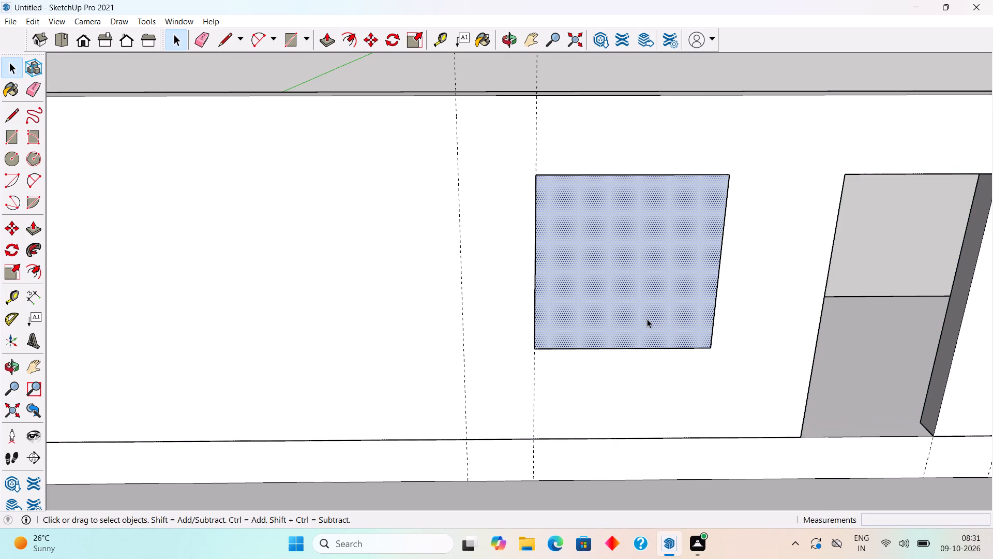
key("l")
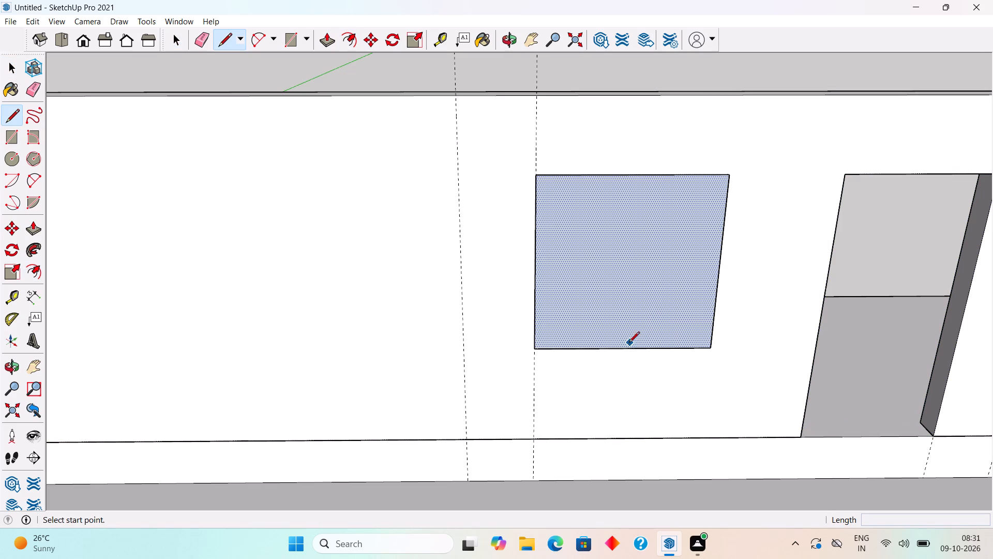
left_click(624, 349)
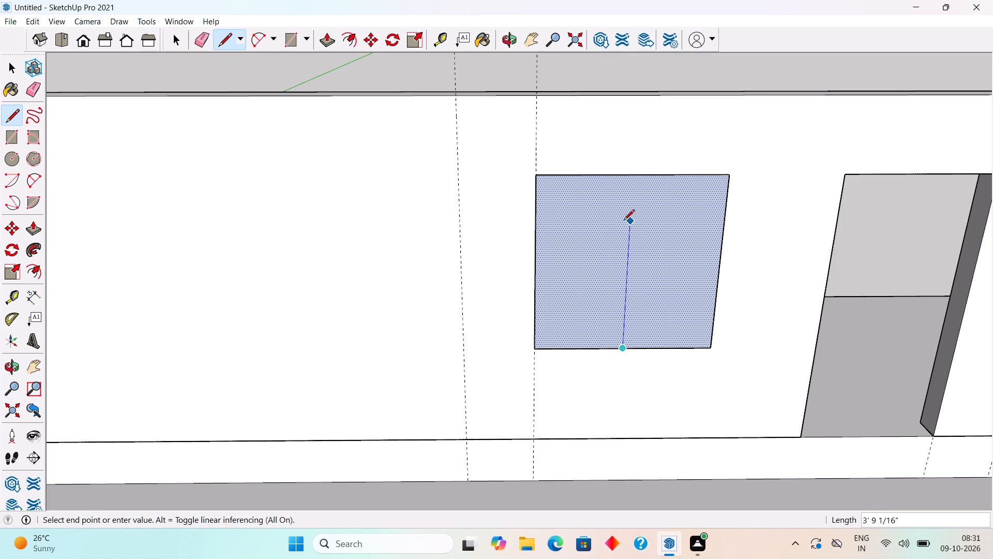
left_click(637, 176)
key("space")
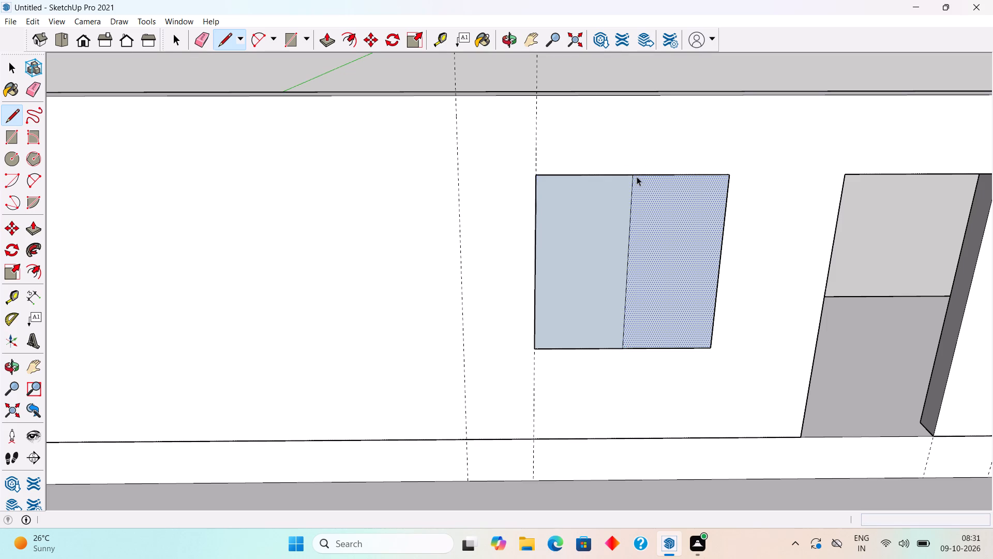
Offset the outlines of both window panels inward by 3".
type("f")
left_click(618, 215)
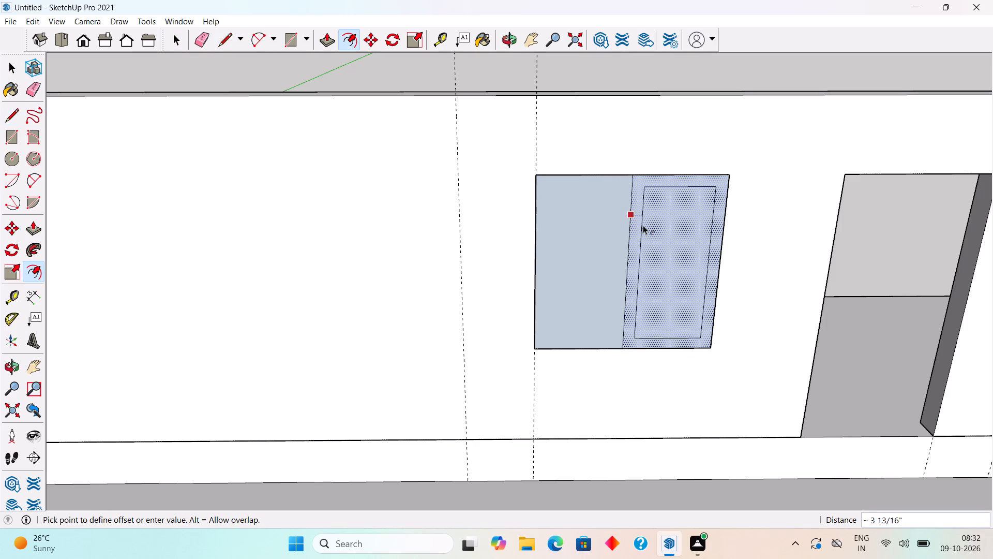
type("3\"")
key("Return")
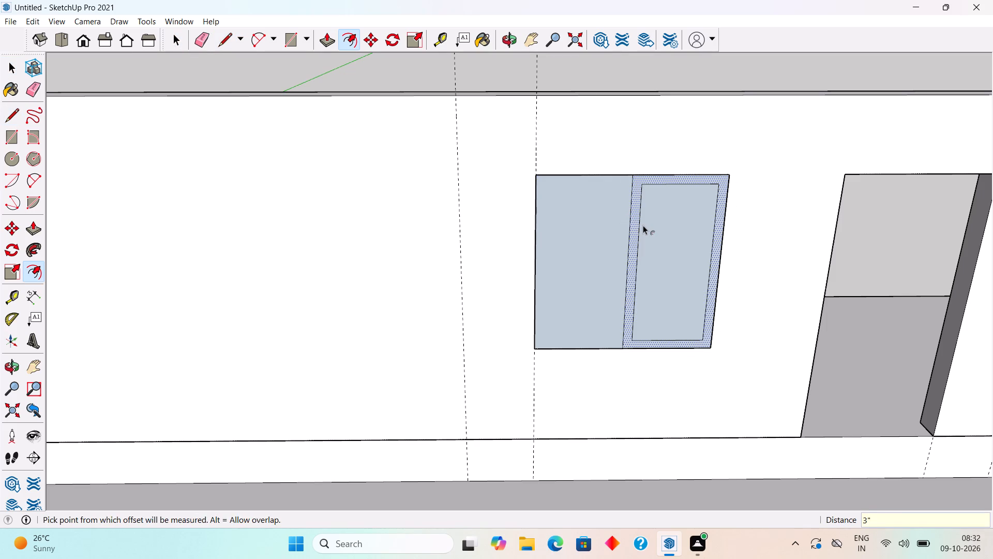
key("space")
left_click(614, 273)
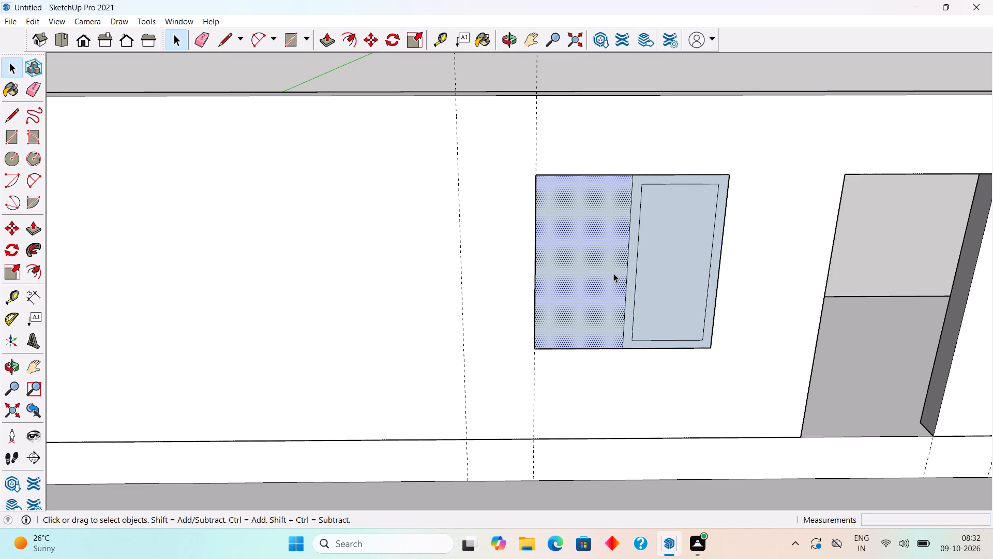
key("f")
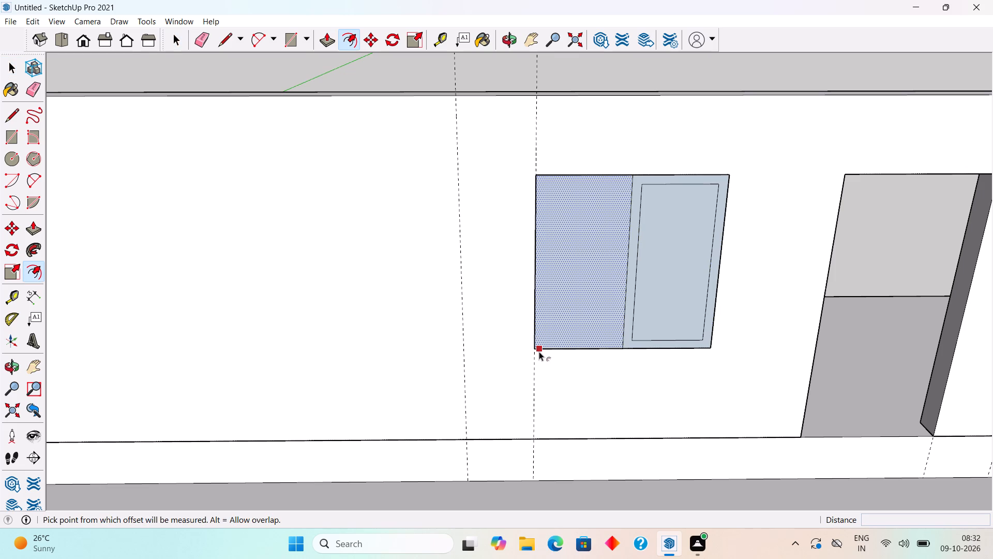
left_click(539, 351)
type("3\"")
key("Return")
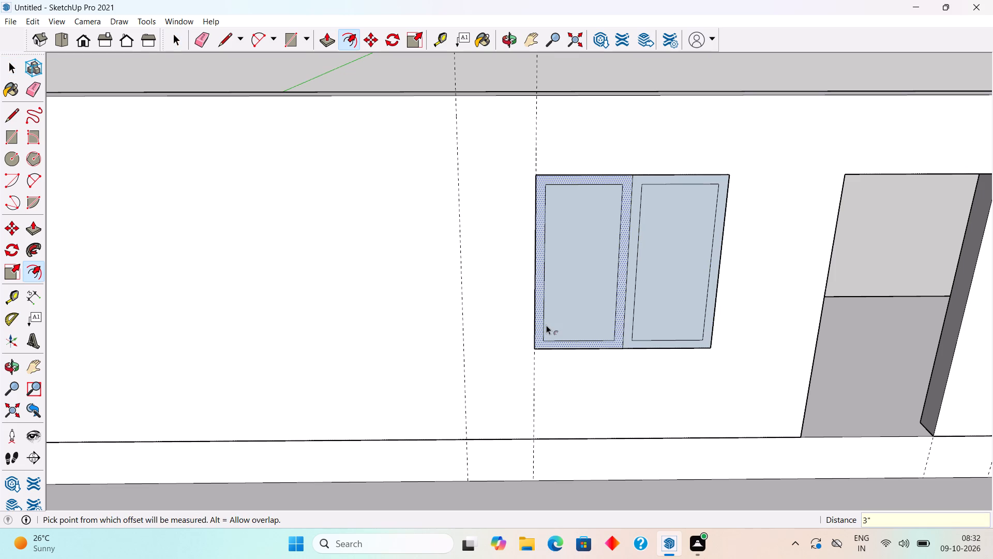
key("space")
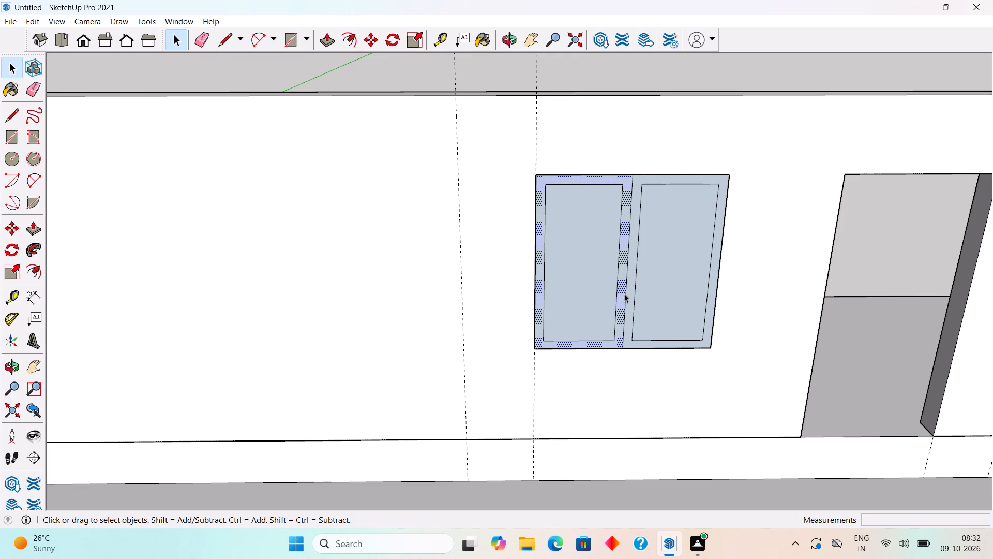
Delete the central dividing line and both inner panel faces of the second window's frame.
left_click(624, 294)
key("Delete")
left_click(624, 294)
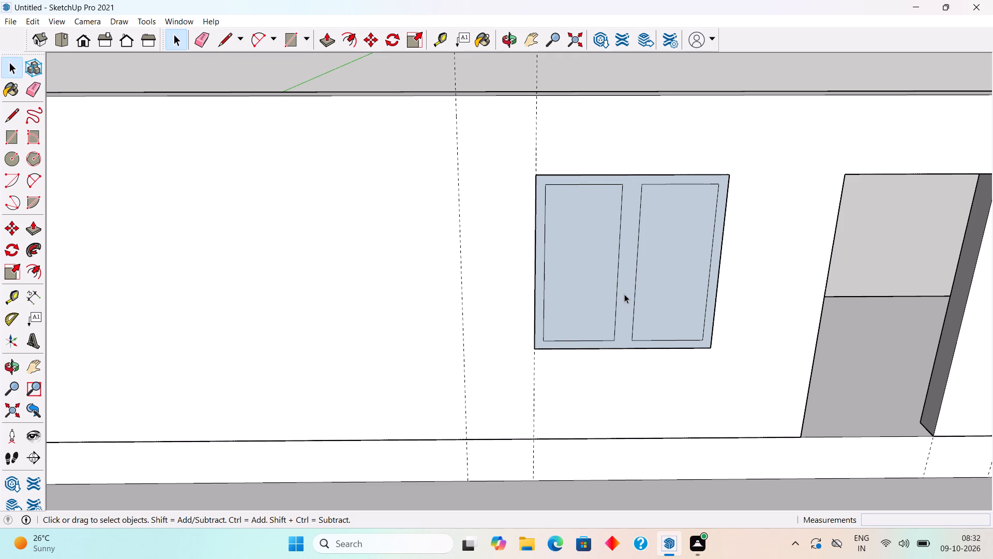
left_click(581, 311)
key("Delete")
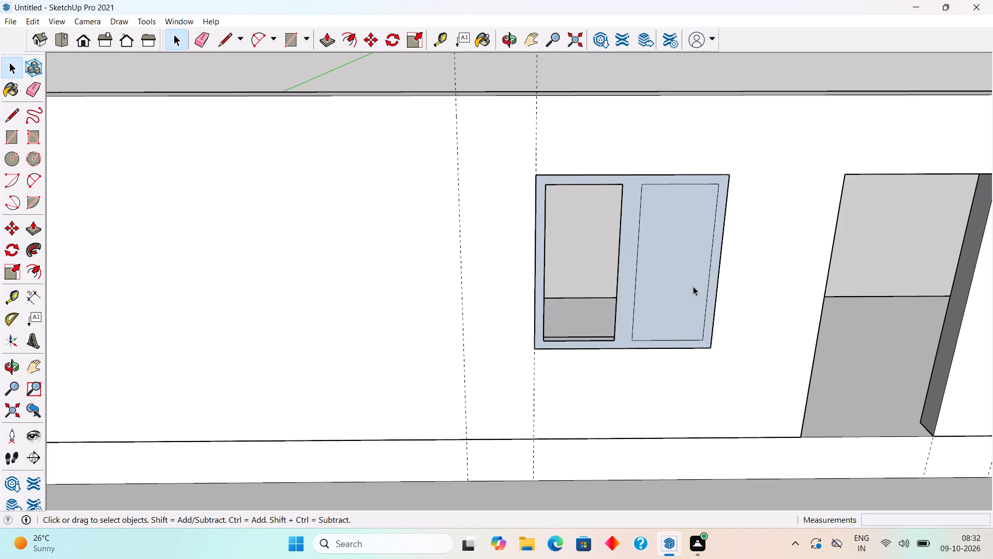
left_click(693, 286)
key("Delete")
Extrude the second window's frame face outward by 3".
key("p")
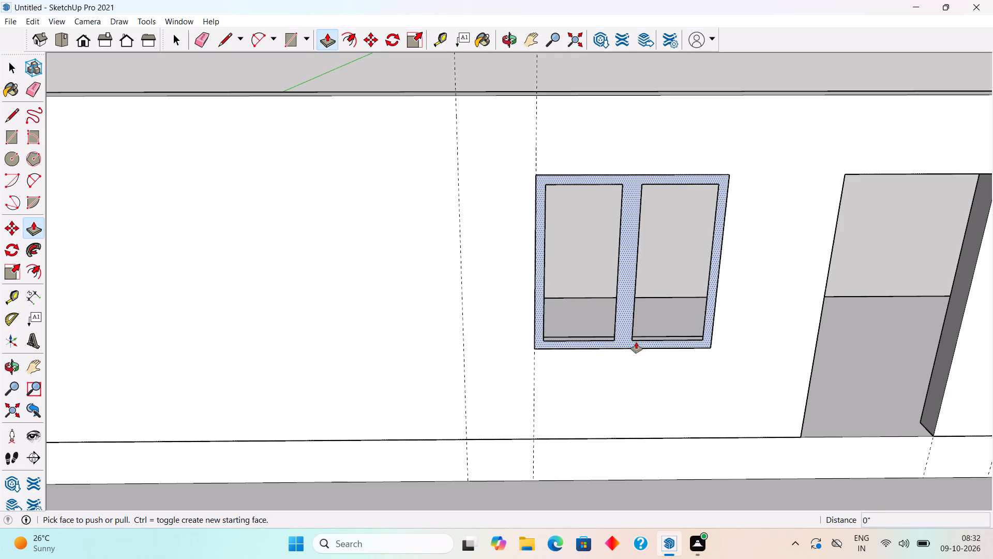
left_click(636, 342)
type("3\"")
key("Return")
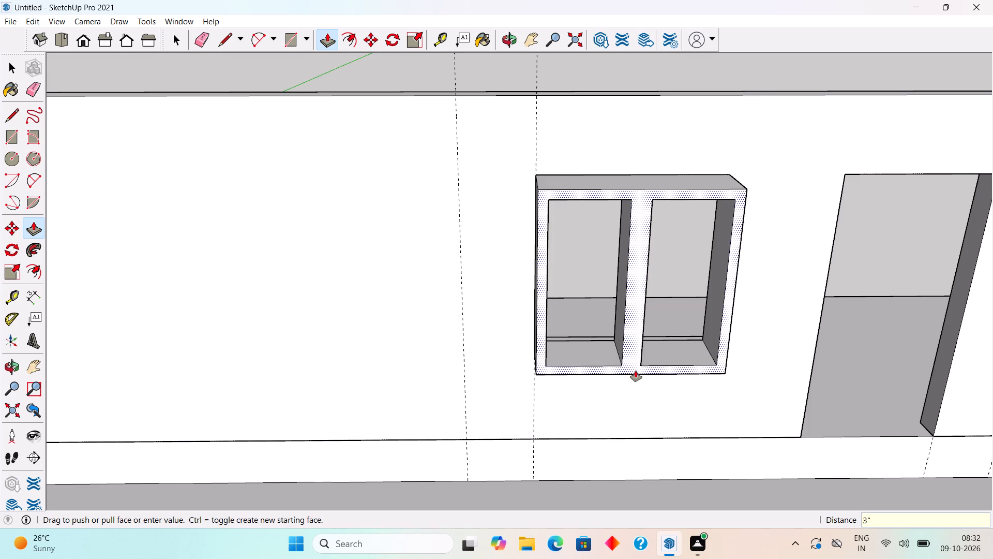
key("space")
Group all the connected geometry of the second window's extruded frame.
triple_click(627, 327)
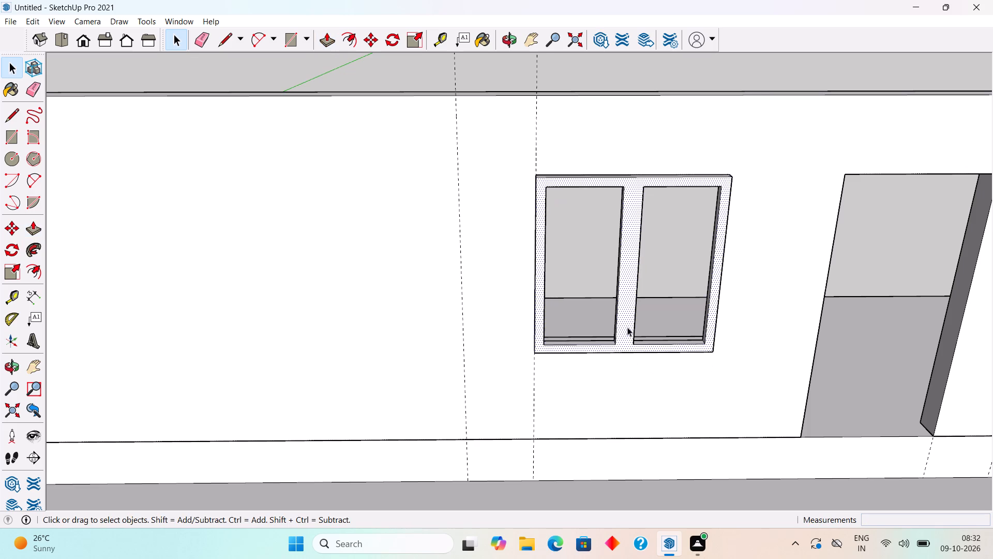
right_click(627, 327)
left_click(656, 417)
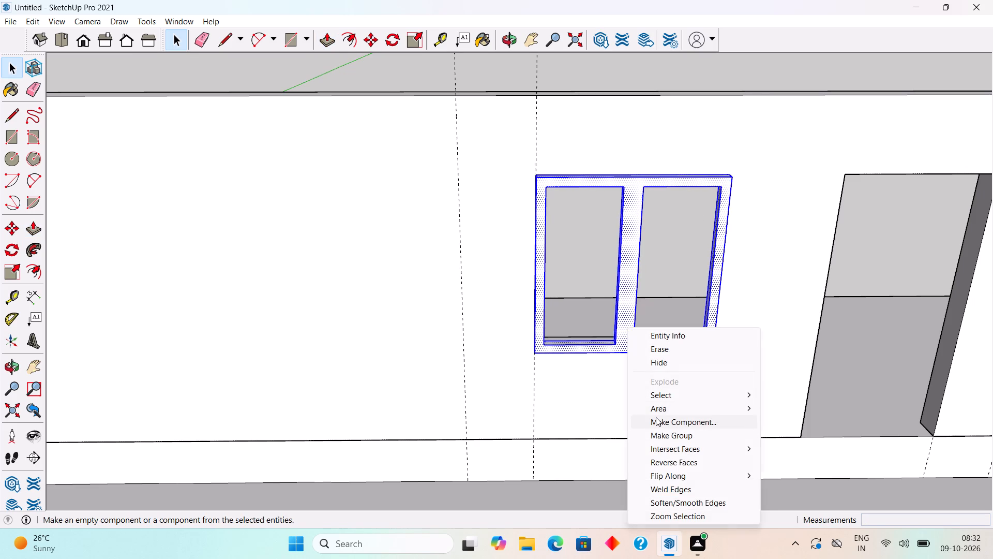
left_click(610, 349)
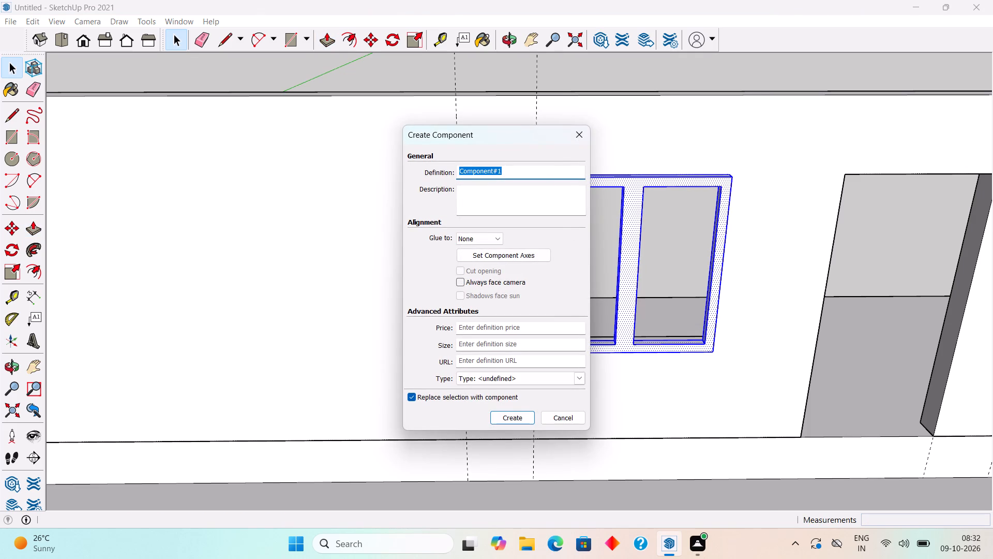
left_click(583, 129)
right_click(633, 287)
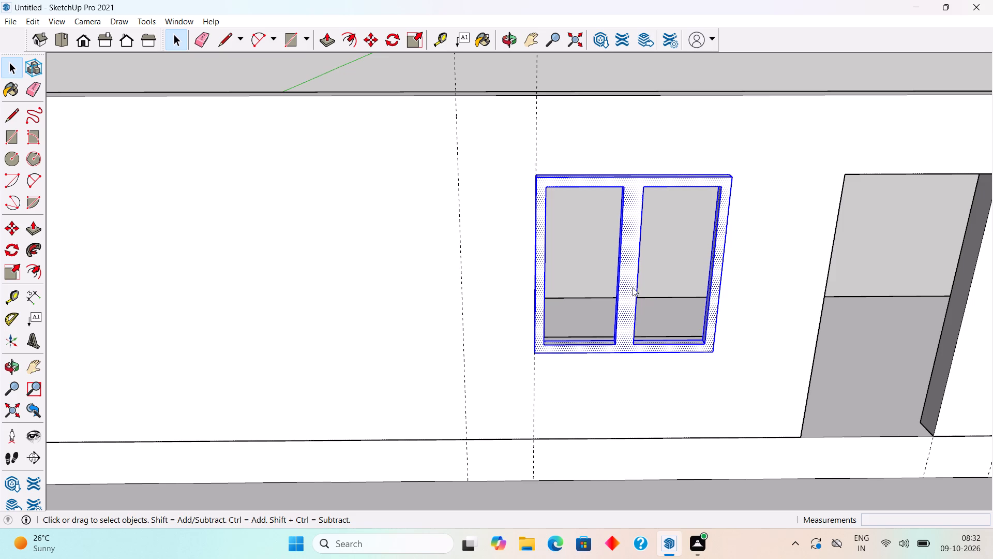
left_click(689, 392)
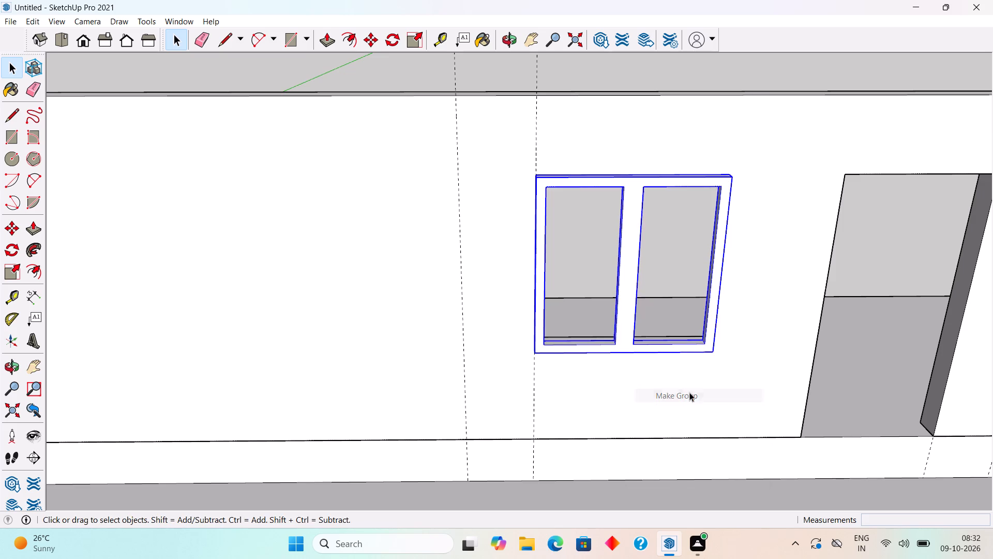
Move the second window's frame group back into its opening by its lower front corner, so its face sits flush with the wall.
middle_click_drag(685, 379, 359, 260)
scroll(723, 332, "up", 10)
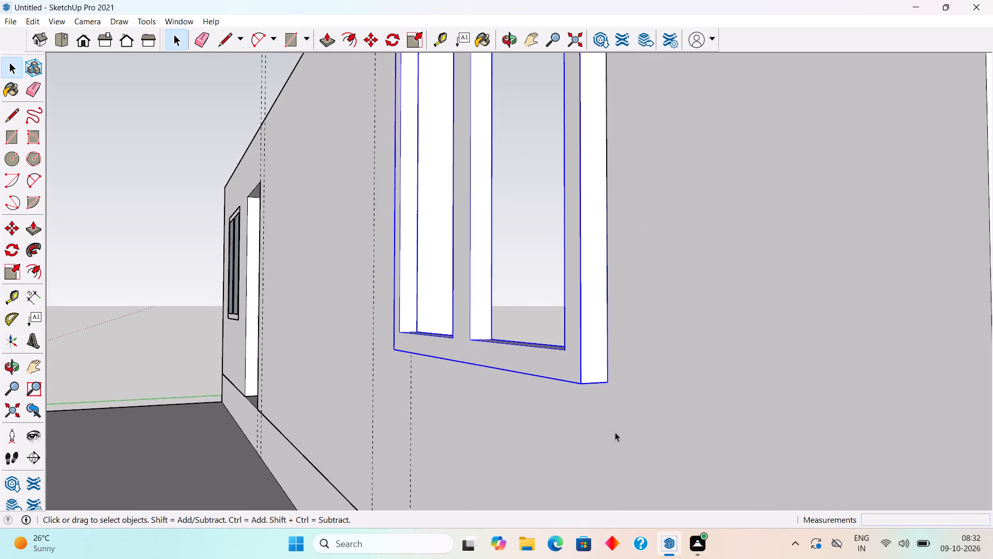
key("m")
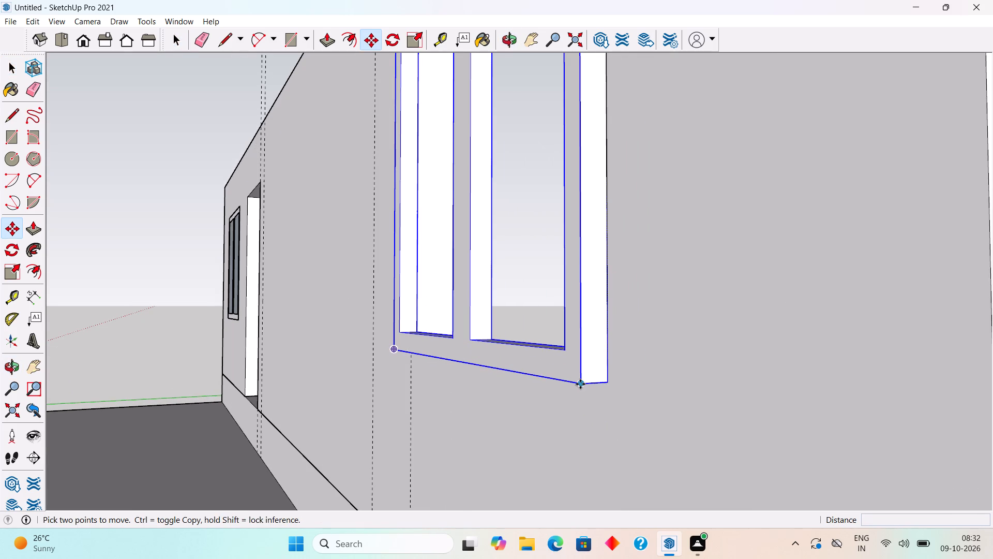
left_click(580, 383)
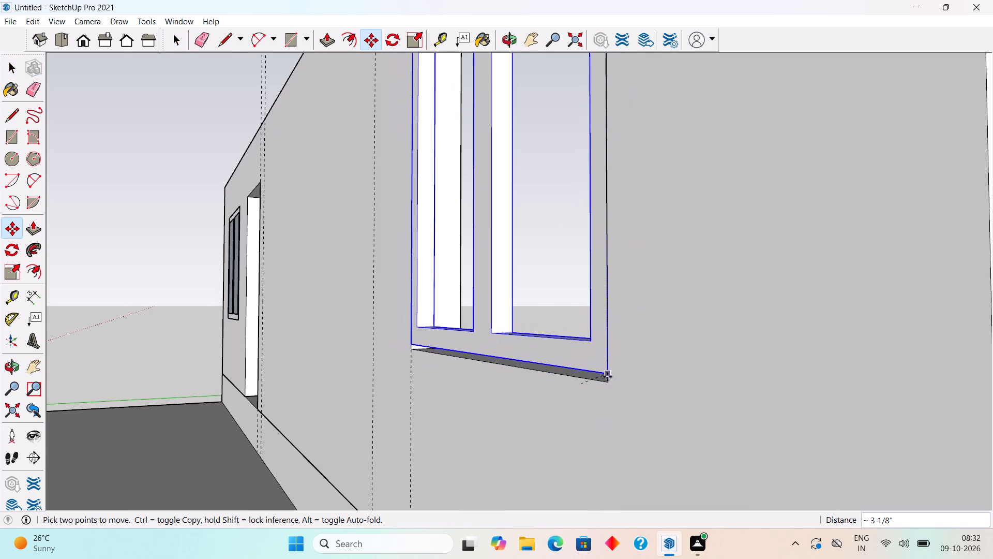
left_click(607, 379)
key("space")
middle_click_drag(540, 370, 707, 372)
scroll(707, 372, "down", 6)
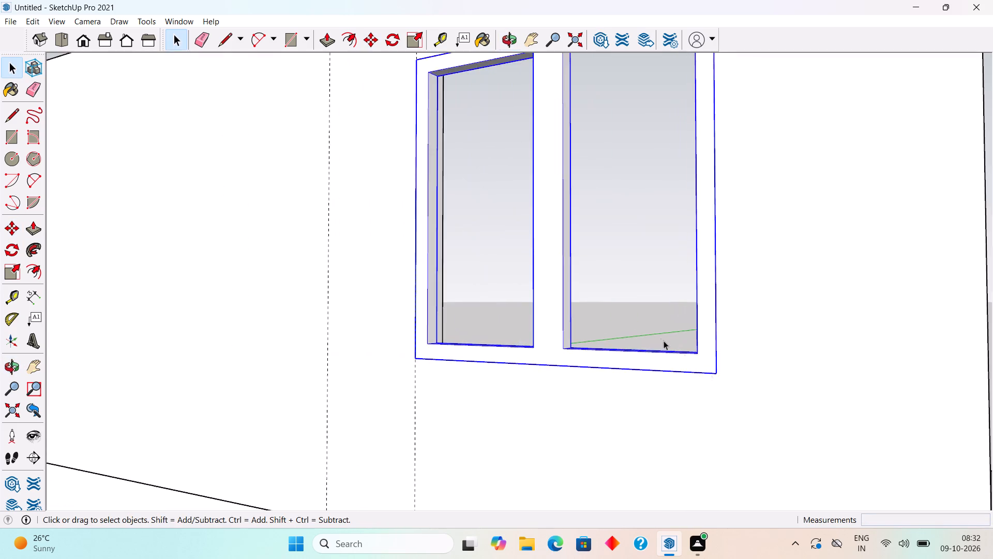
scroll(664, 341, "down", 3)
left_click(649, 307)
Draw a 2' by 4' 6" rectangle in each of the second window frame's two openings as glass panes.
middle_click_drag(592, 396, 739, 406)
scroll(739, 406, "up", 1)
key("r")
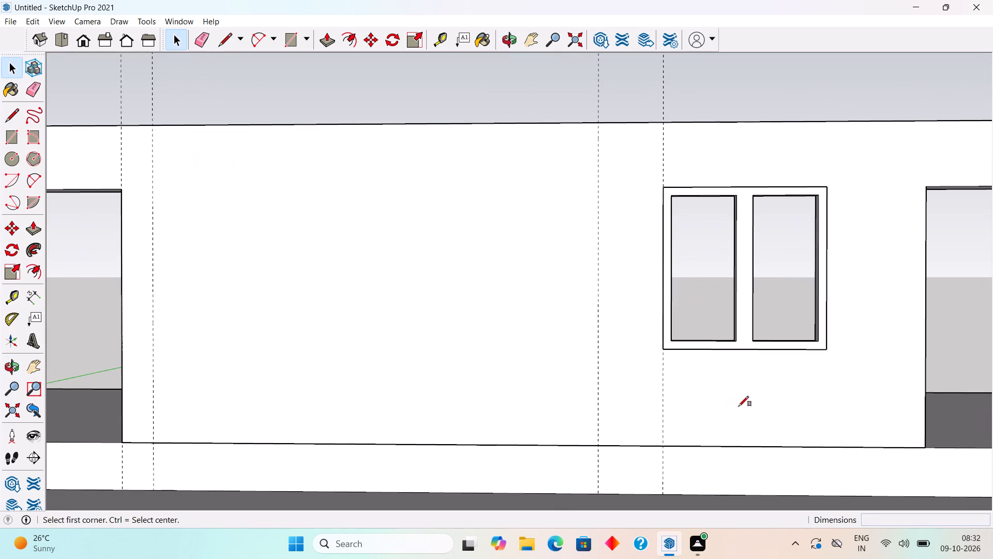
left_click(671, 197)
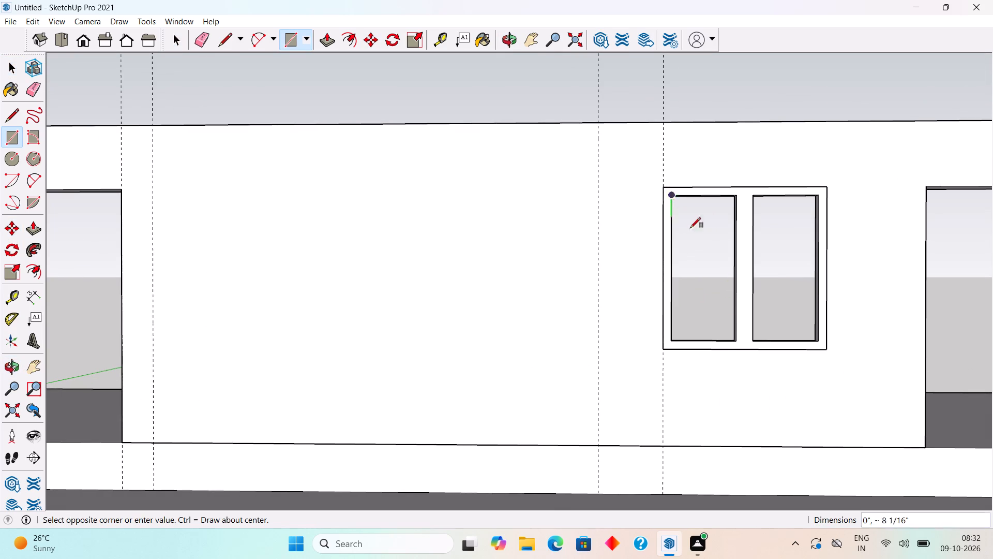
left_click(736, 345)
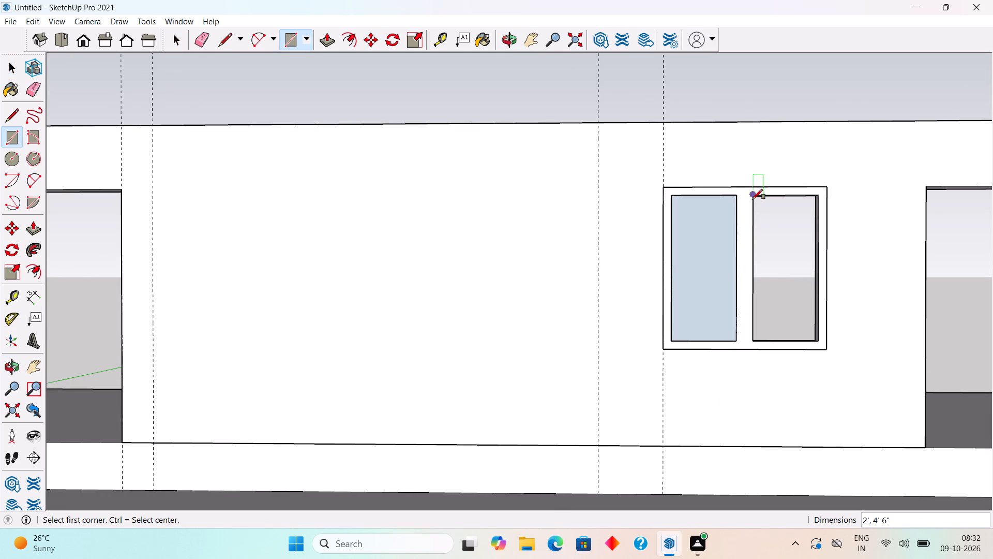
left_click(753, 199)
left_click(819, 341)
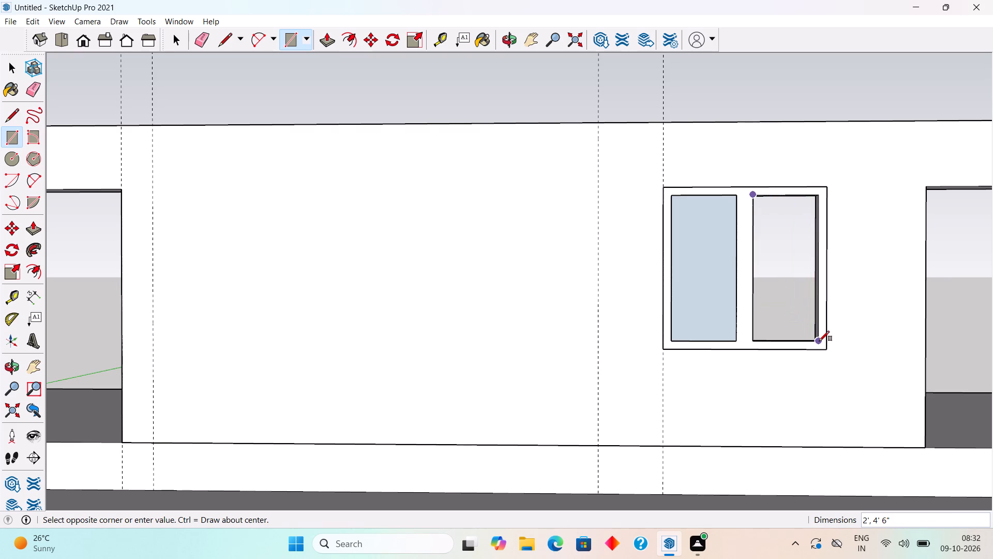
Make each of the second window's two glass panes, with its edges, a separate group.
key("space")
triple_click(784, 323)
right_click(784, 323)
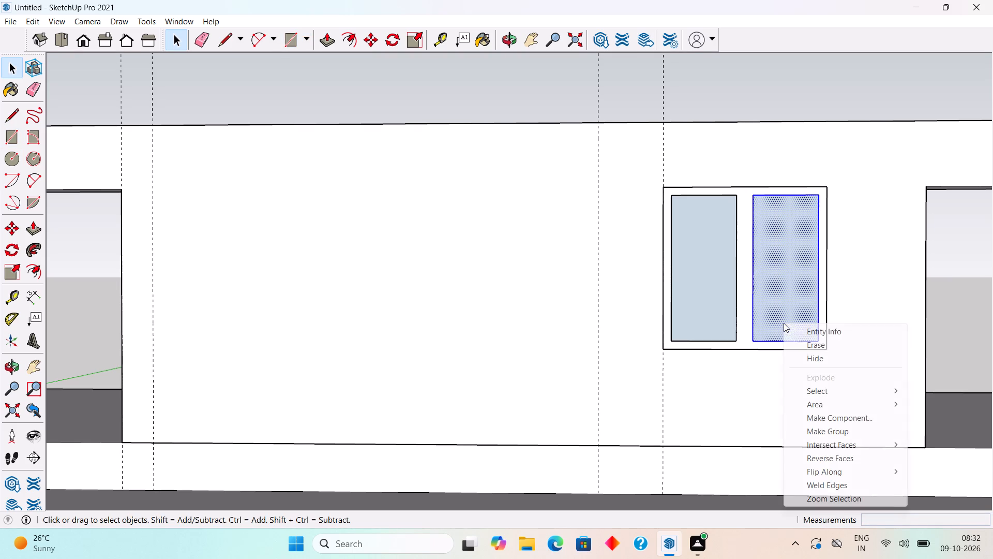
left_click(822, 437)
triple_click(730, 308)
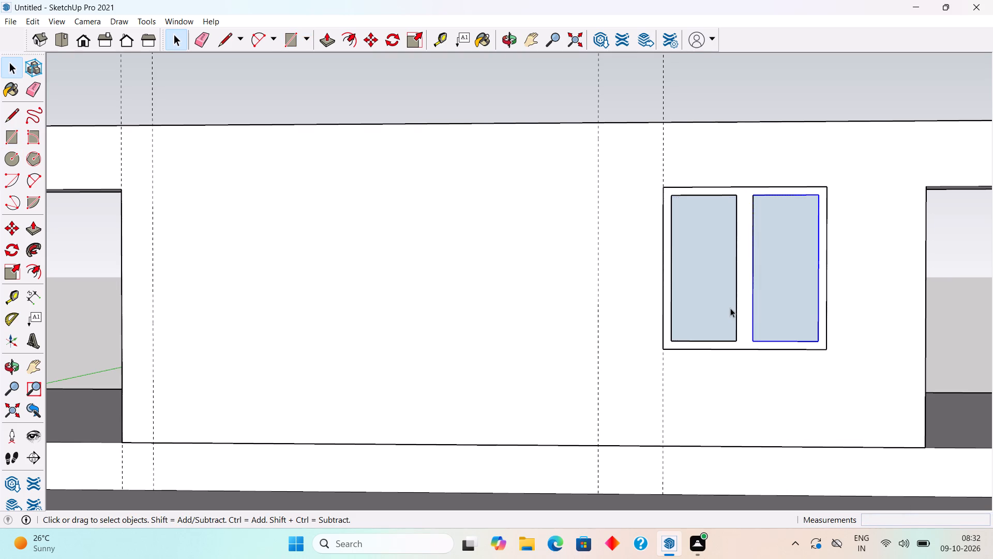
left_click(730, 308)
right_click(730, 308)
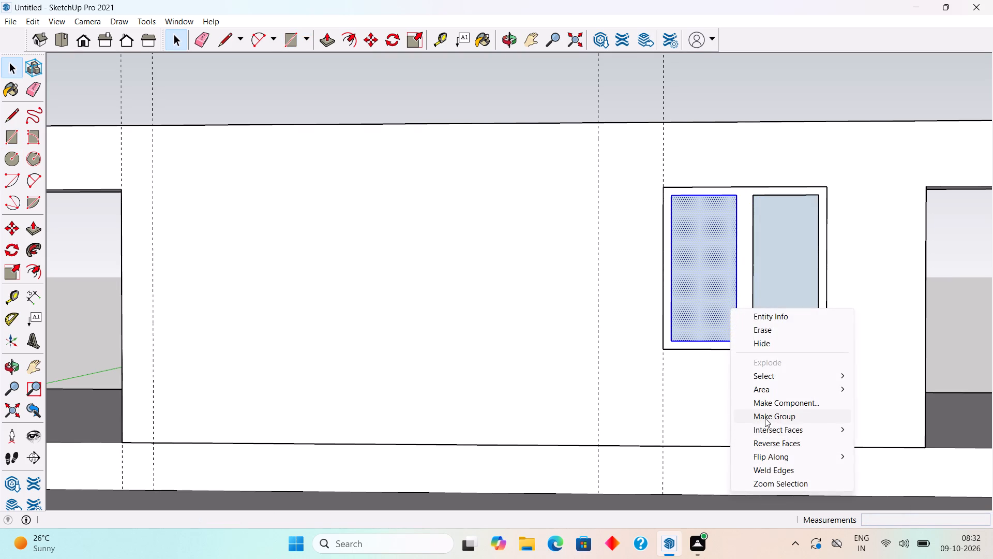
left_click(765, 418)
Draw a 4' wide rectangle corner to corner across the door opening beside the first window.
scroll(292, 404, "down", 9)
left_click(185, 226)
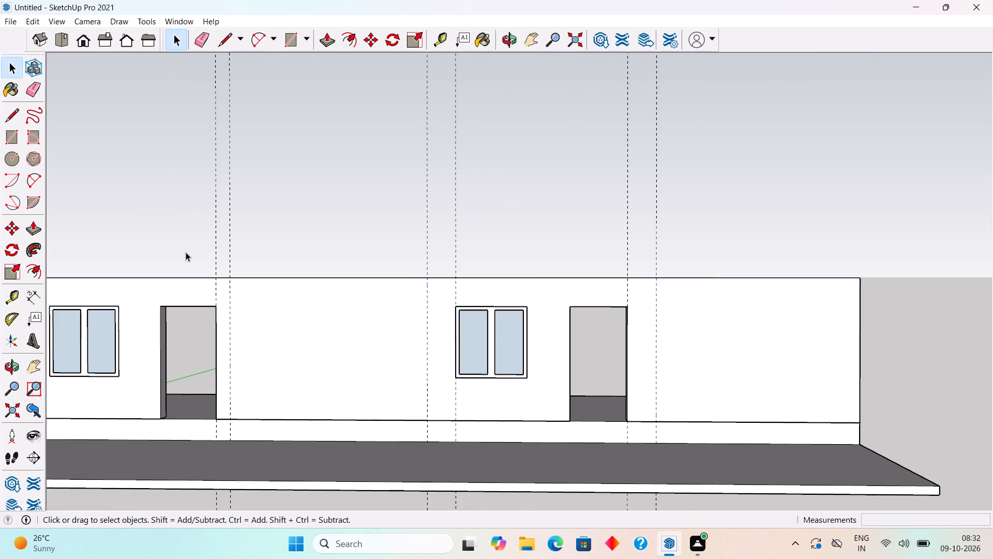
scroll(219, 304, "down", 10)
scroll(100, 327, "up", 5)
middle_click_drag(100, 329, 165, 336)
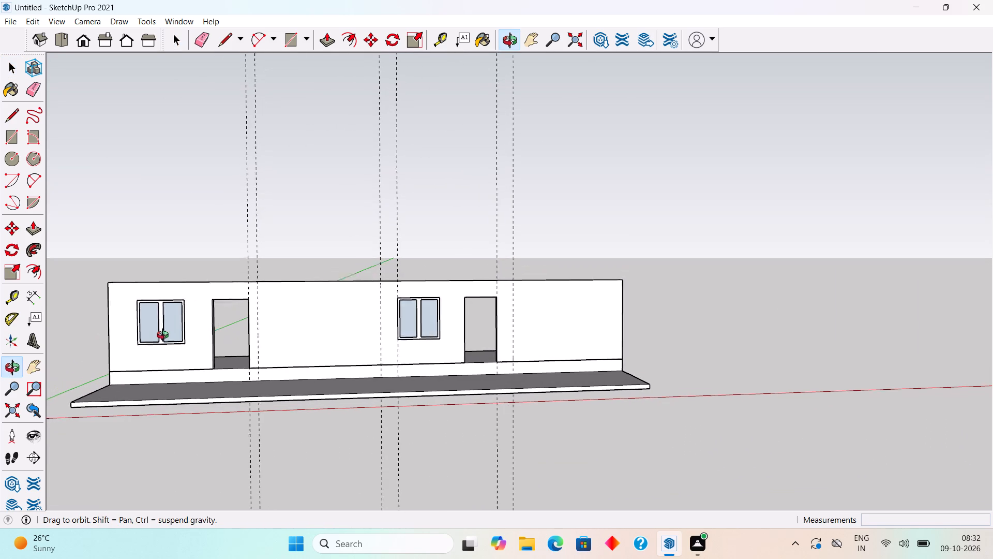
middle_click_drag(165, 336, 165, 336)
middle_click_drag(136, 352, 311, 320)
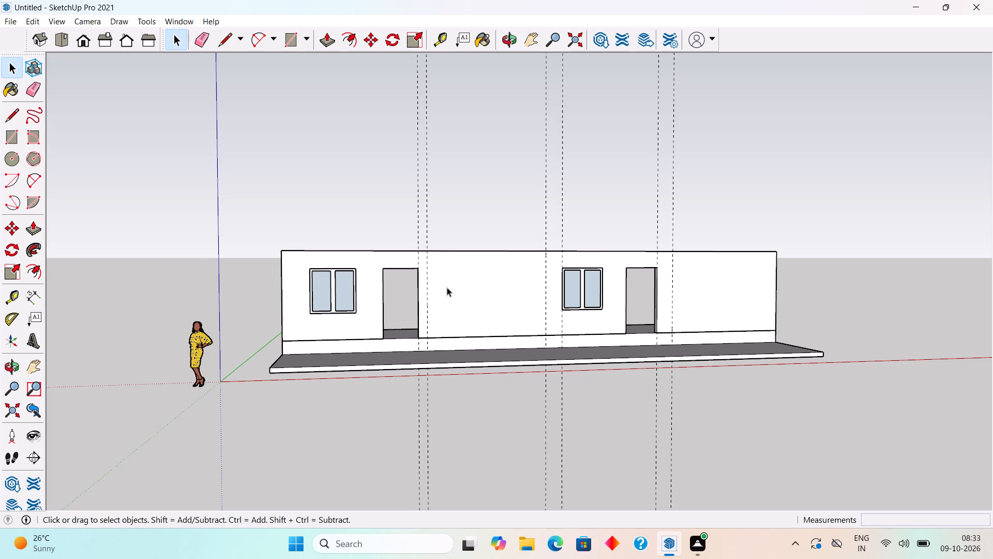
scroll(447, 287, "up", 3)
scroll(390, 313, "up", 11)
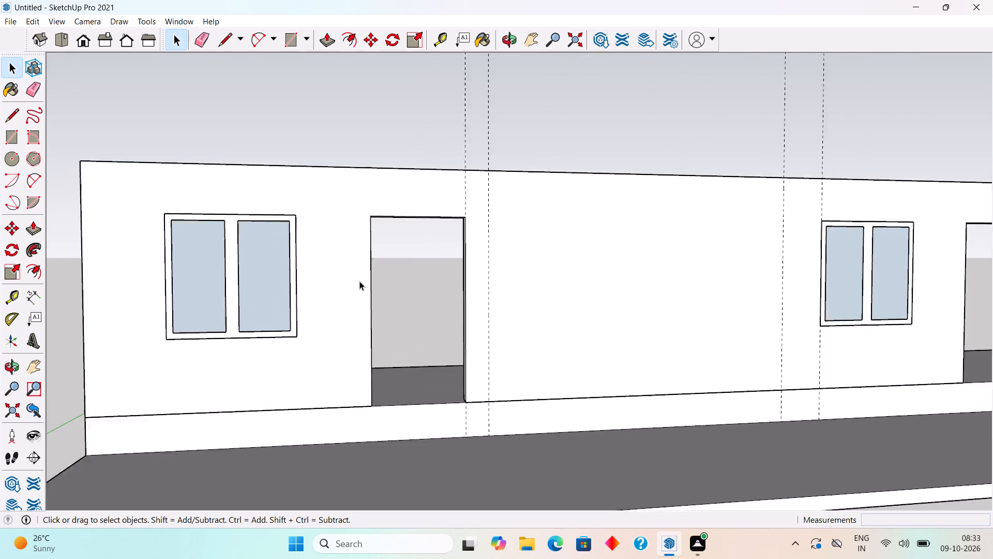
scroll(359, 281, "up", 2)
key("r")
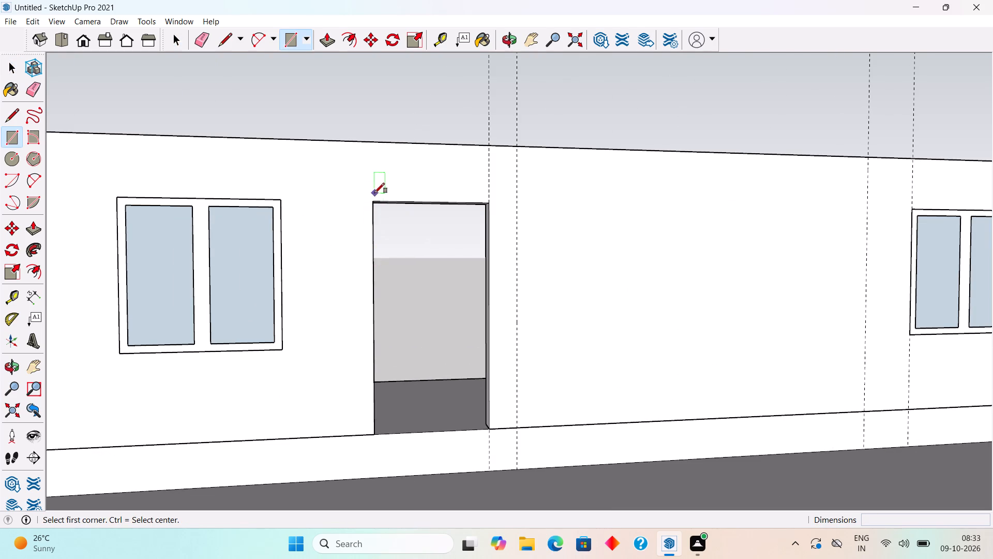
left_click(375, 200)
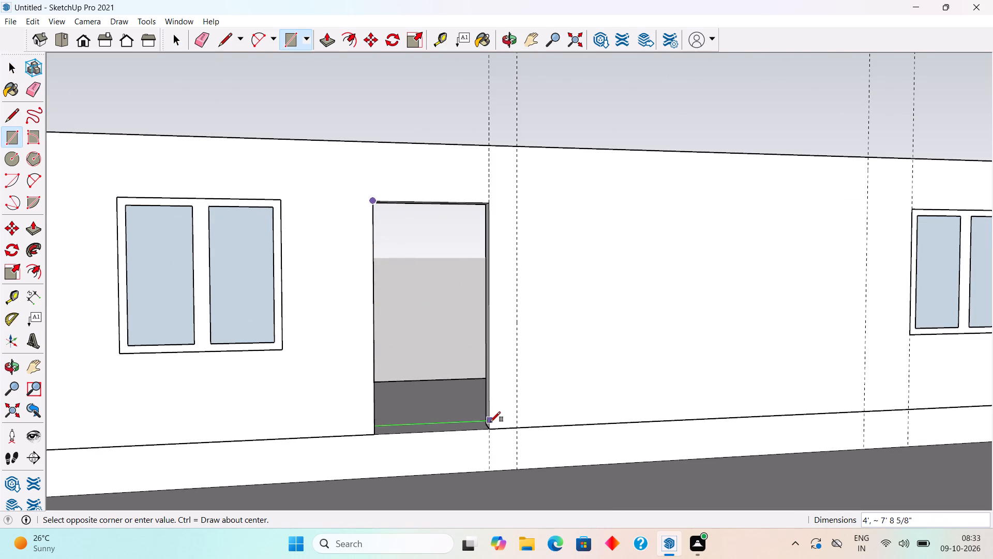
left_click(492, 423)
key("space")
Offset the door rectangle's outline inward by 3".
key("f")
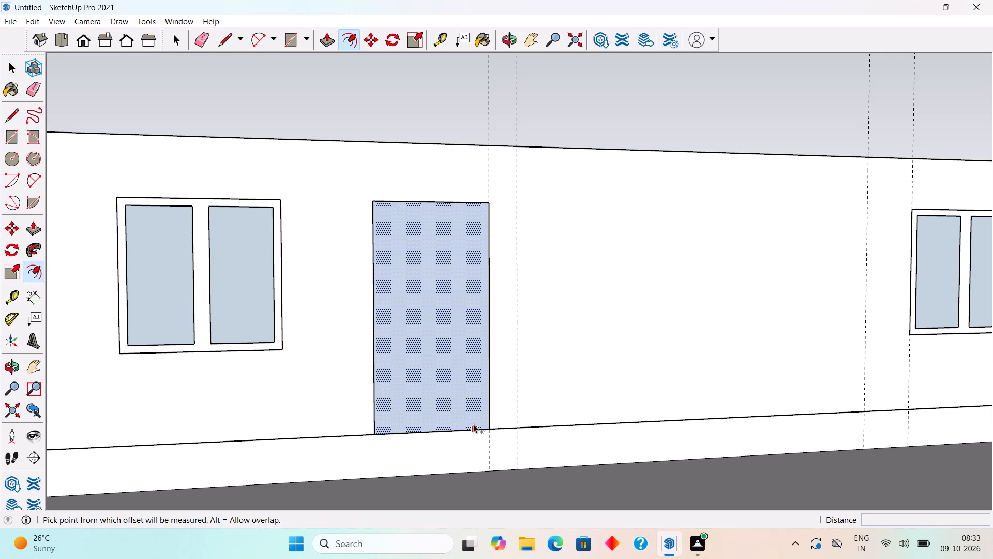
left_click(471, 424)
key("ctrl+z")
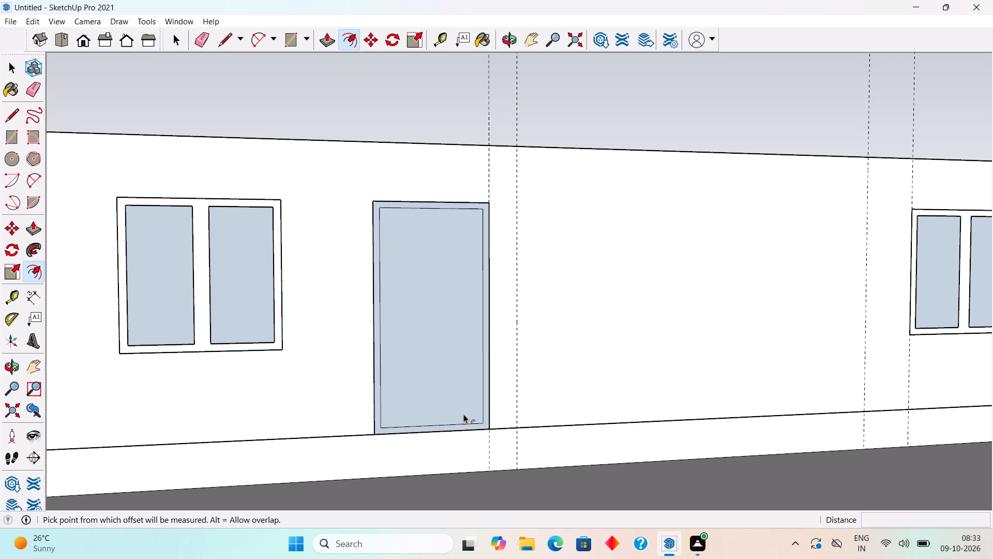
left_click(463, 425)
type("3\"")
key("Return")
key("space")
Draw 3" vertical lines from both lower corners of the inner door outline down to the opening's bottom edge.
scroll(460, 405, "up", 3)
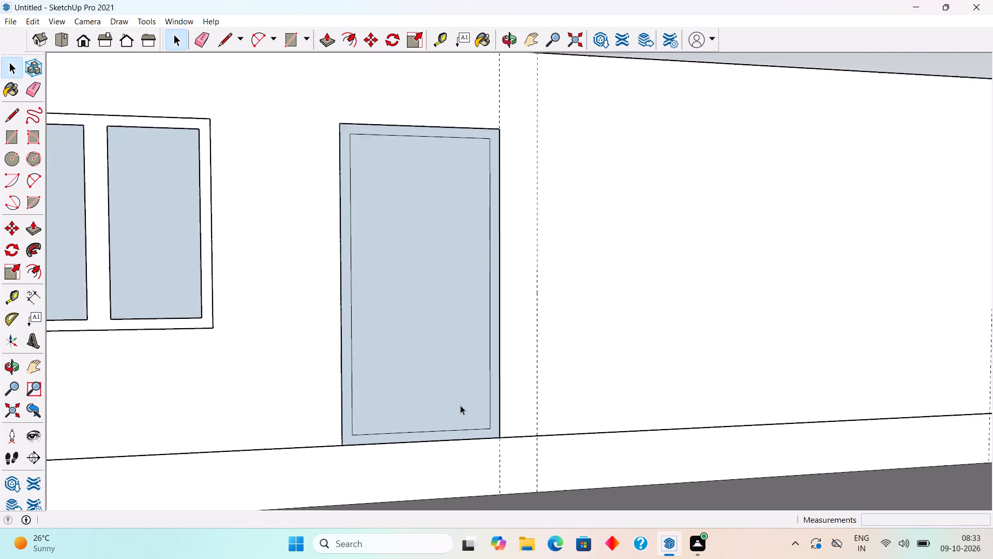
scroll(460, 405, "up", 1)
scroll(475, 451, "up", 8)
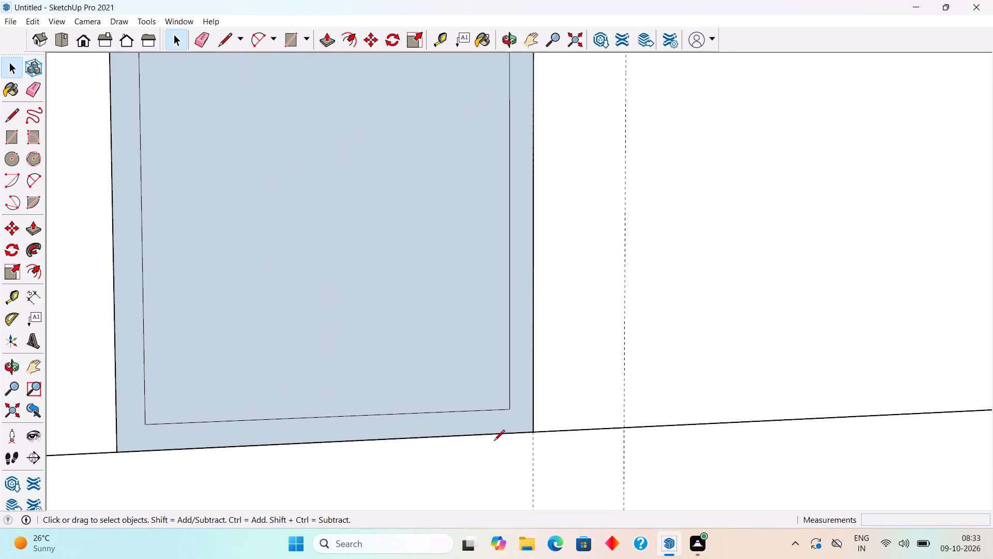
key("l")
left_click(511, 408)
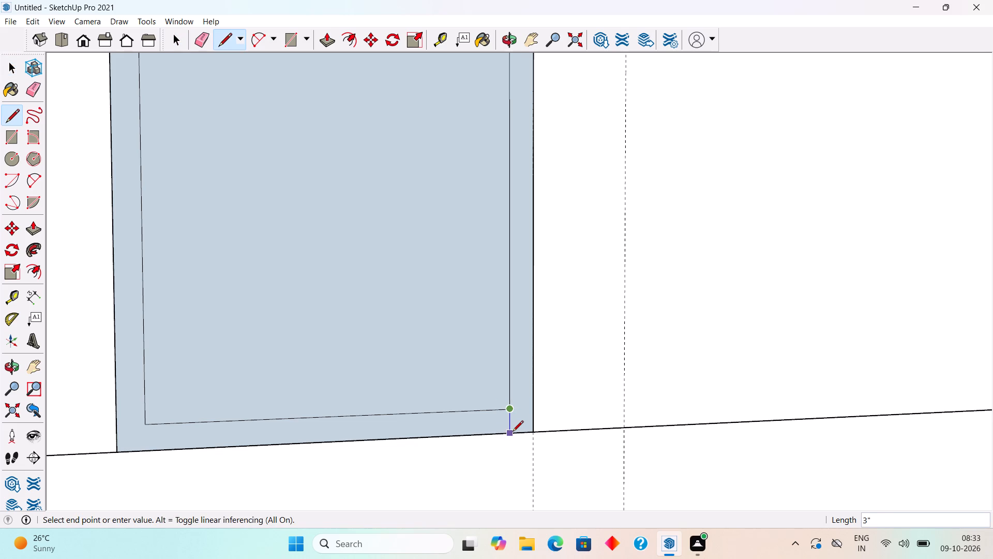
left_click(513, 432)
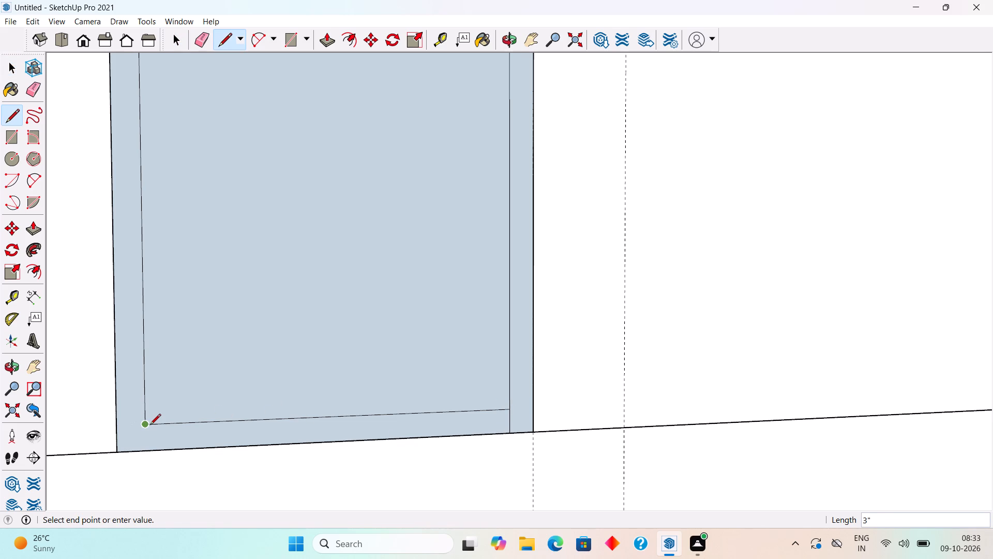
left_click(150, 425)
left_click(146, 446)
key("space")
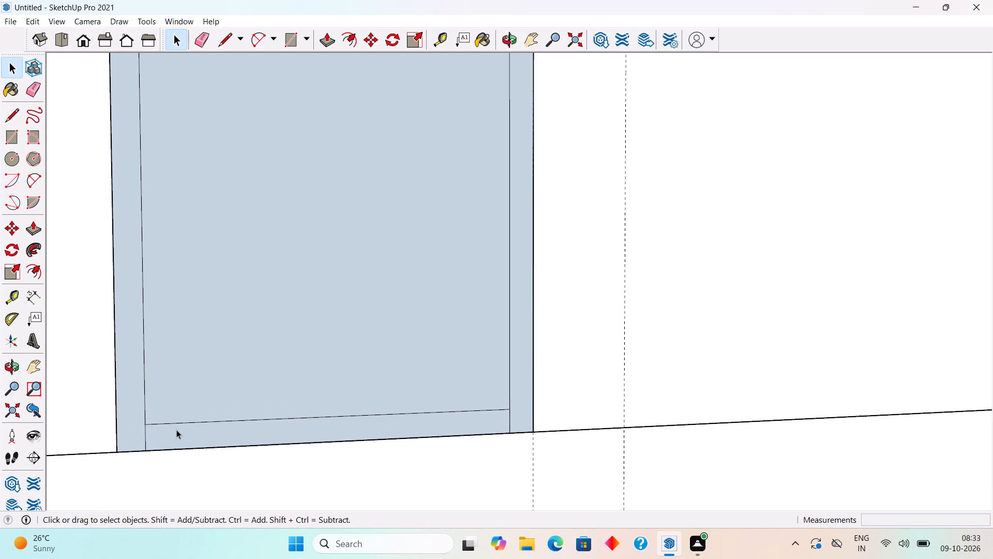
Delete the inner outline's bottom edge and the inner door face, leaving a three-sided frame face.
left_click(179, 422)
key("Delete")
left_click(179, 420)
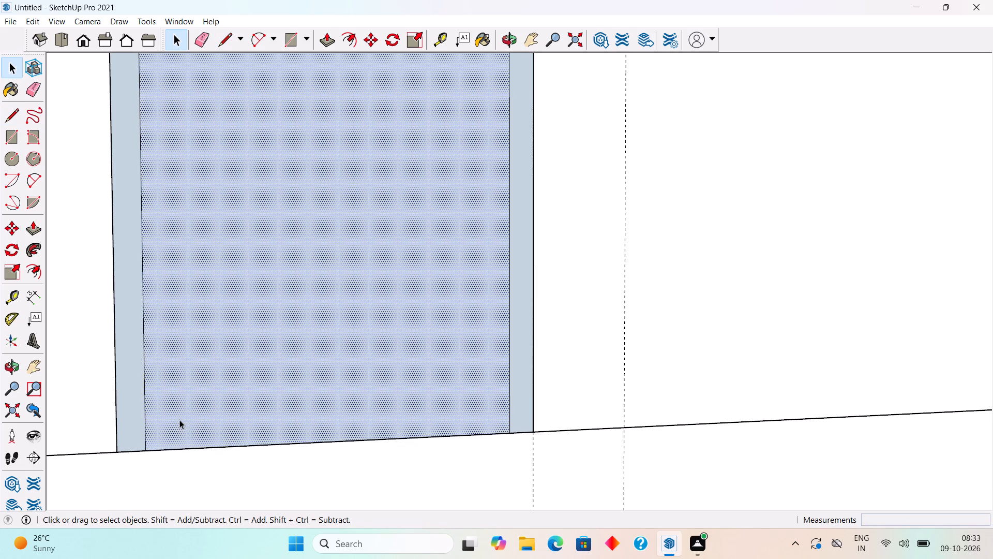
key("Delete")
Extrude the three-sided door frame face outward by 3".
scroll(179, 420, "down", 5)
middle_click_drag(199, 418, 560, 453)
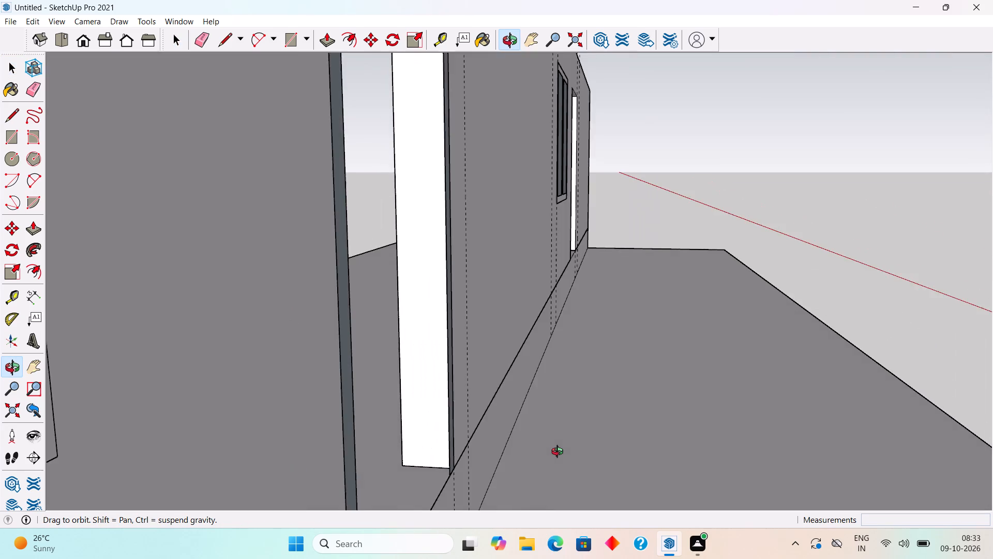
middle_click_drag(560, 453, 310, 472)
scroll(311, 472, "down", 3)
left_click(373, 421)
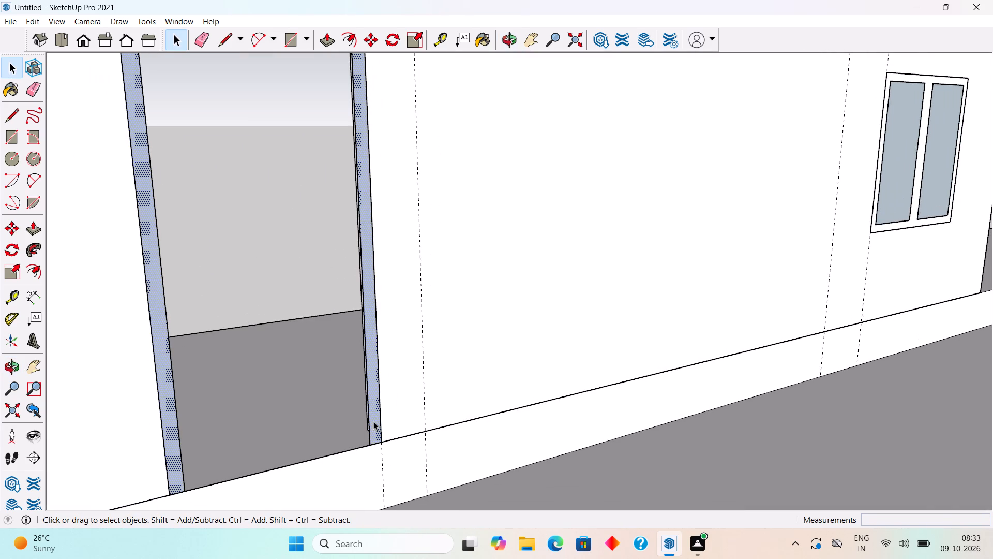
key("p")
left_click(373, 421)
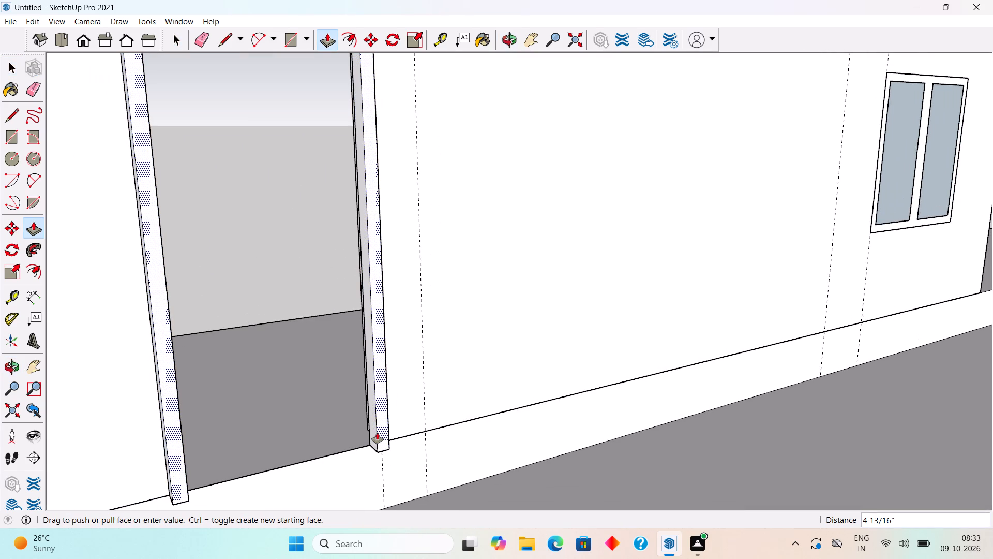
type("3\"")
key("Return")
key("space")
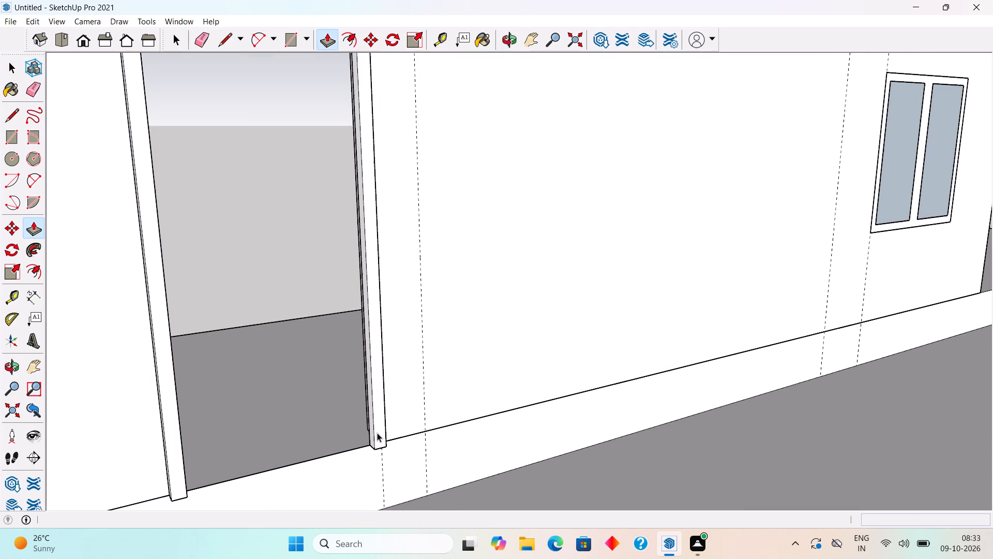
Make a group of the whole extruded three-sided door frame.
triple_click(377, 433)
right_click(377, 433)
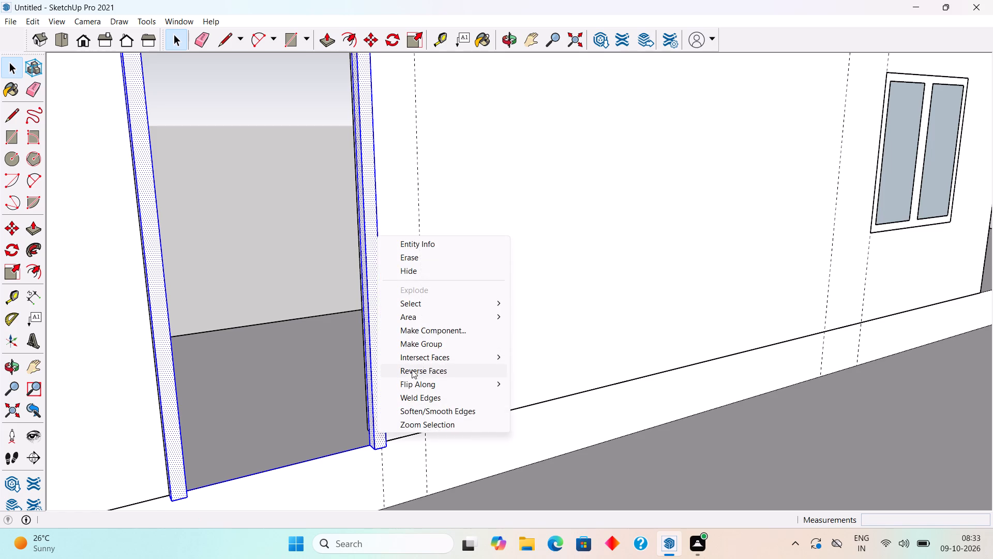
left_click(320, 460)
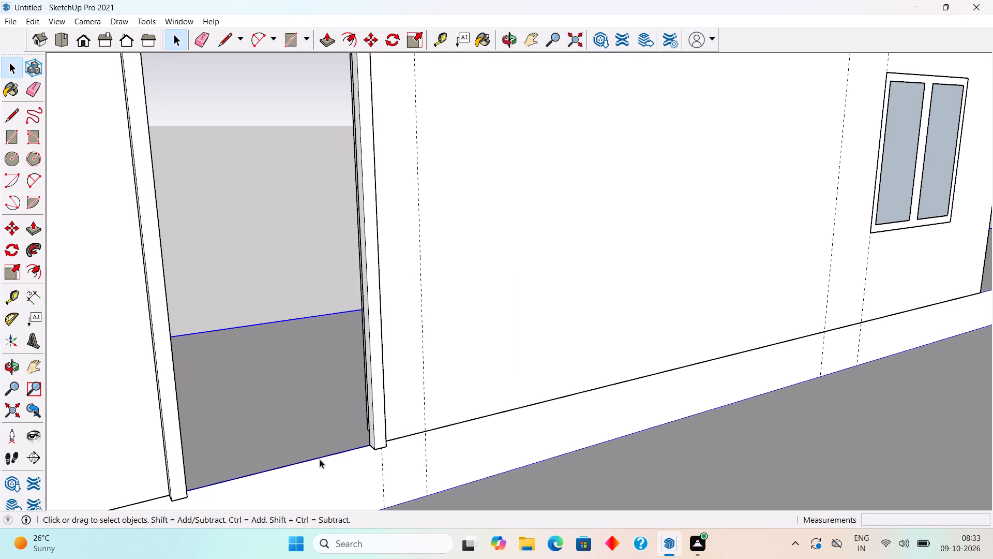
left_click(216, 241)
triple_click(164, 359)
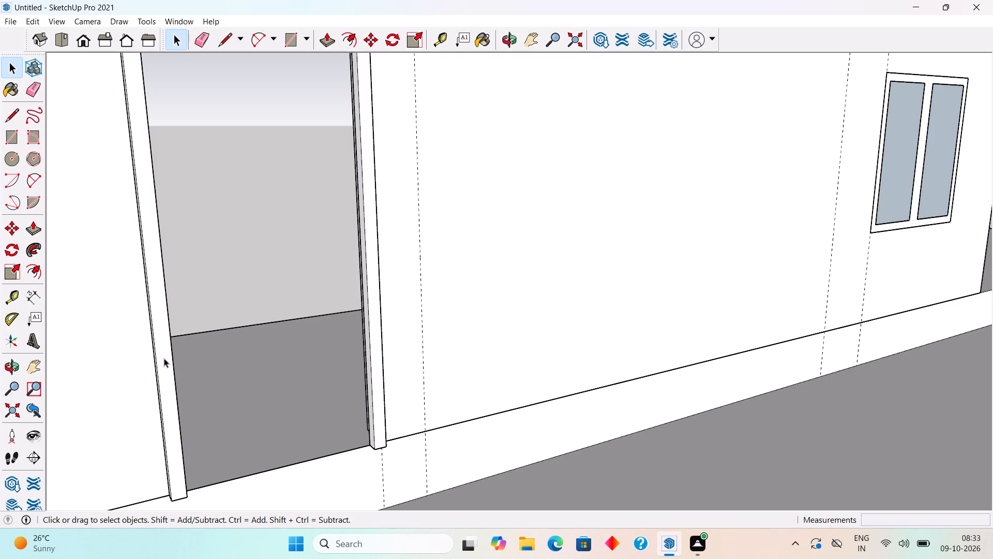
right_click(164, 358)
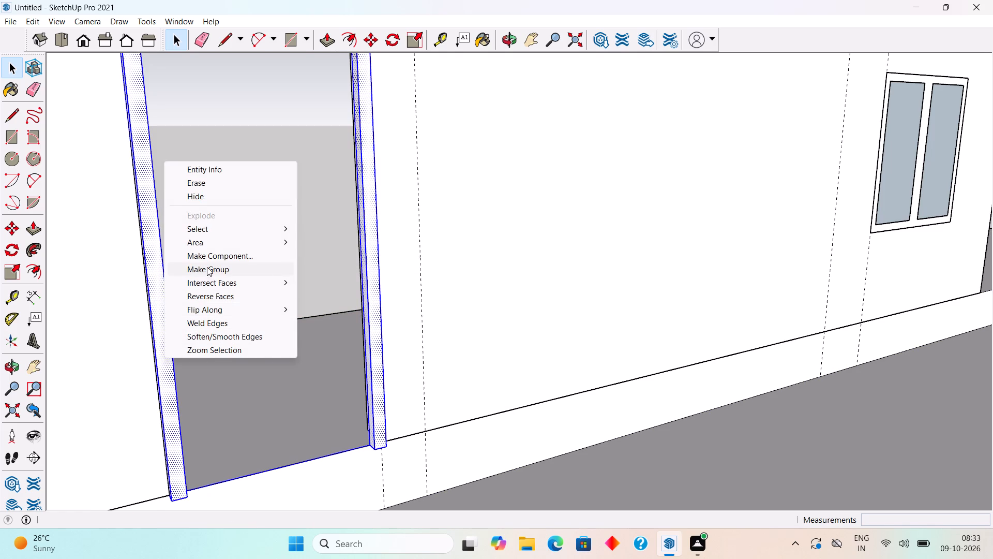
left_click(213, 269)
left_click(222, 224)
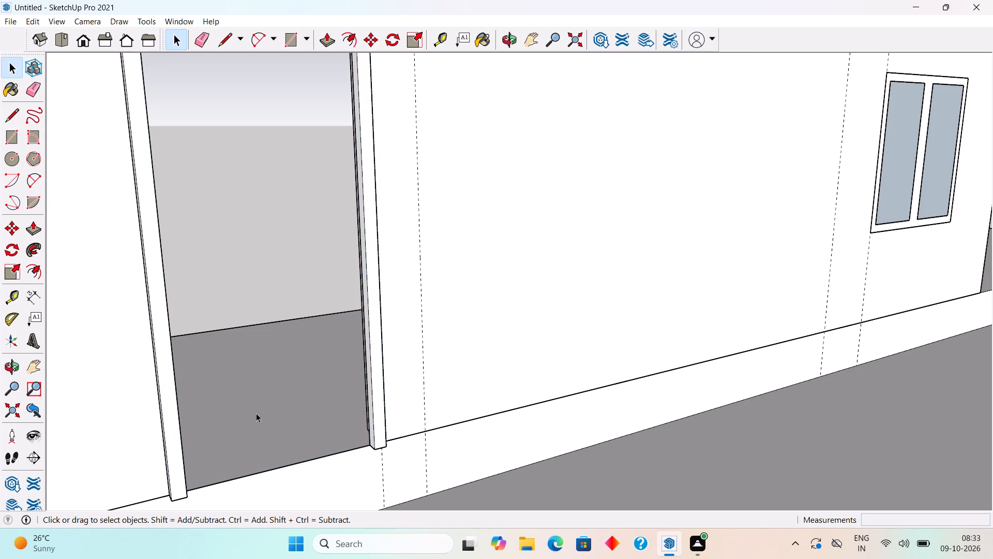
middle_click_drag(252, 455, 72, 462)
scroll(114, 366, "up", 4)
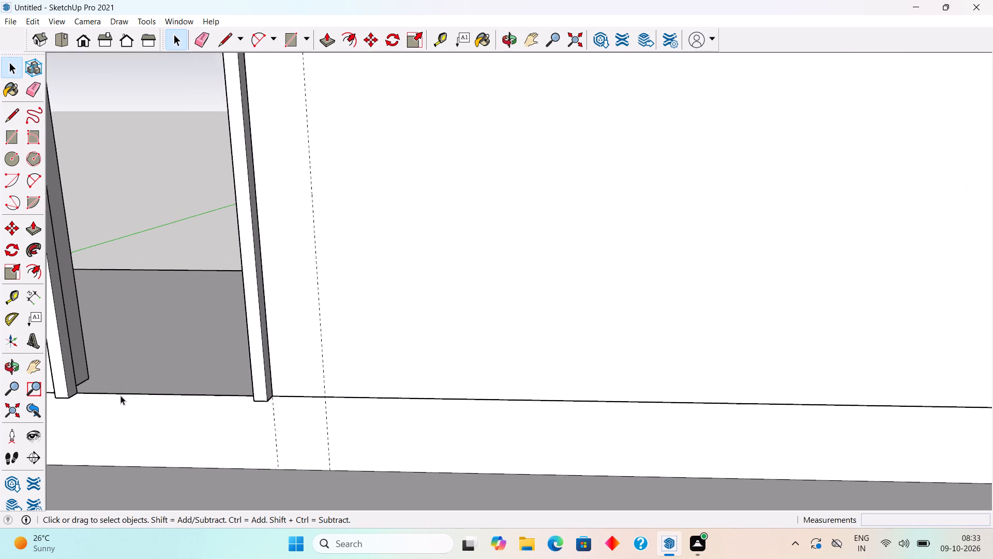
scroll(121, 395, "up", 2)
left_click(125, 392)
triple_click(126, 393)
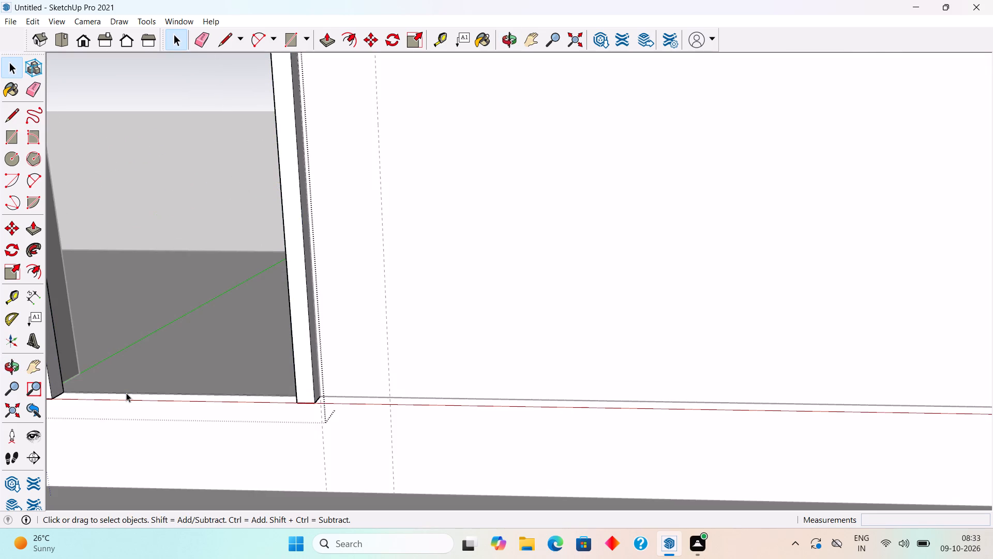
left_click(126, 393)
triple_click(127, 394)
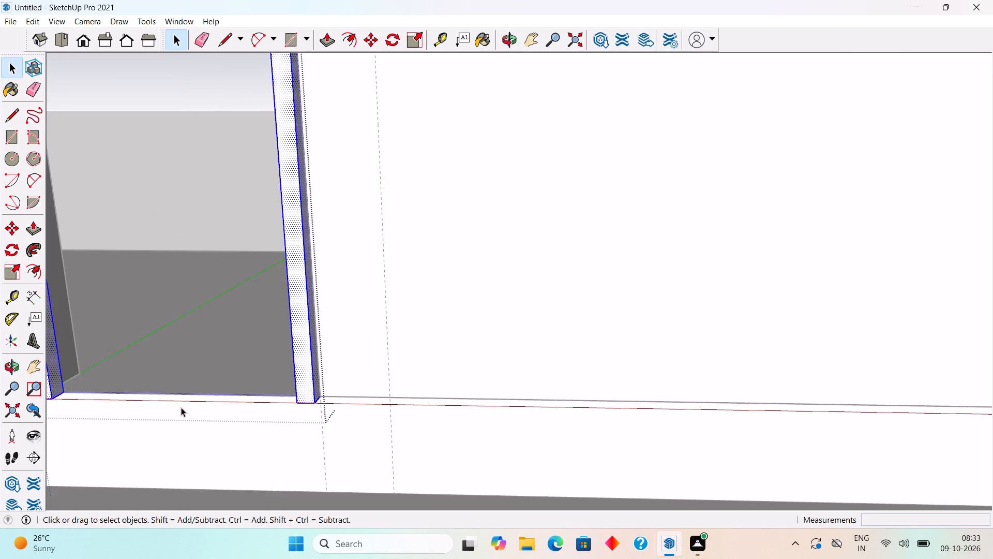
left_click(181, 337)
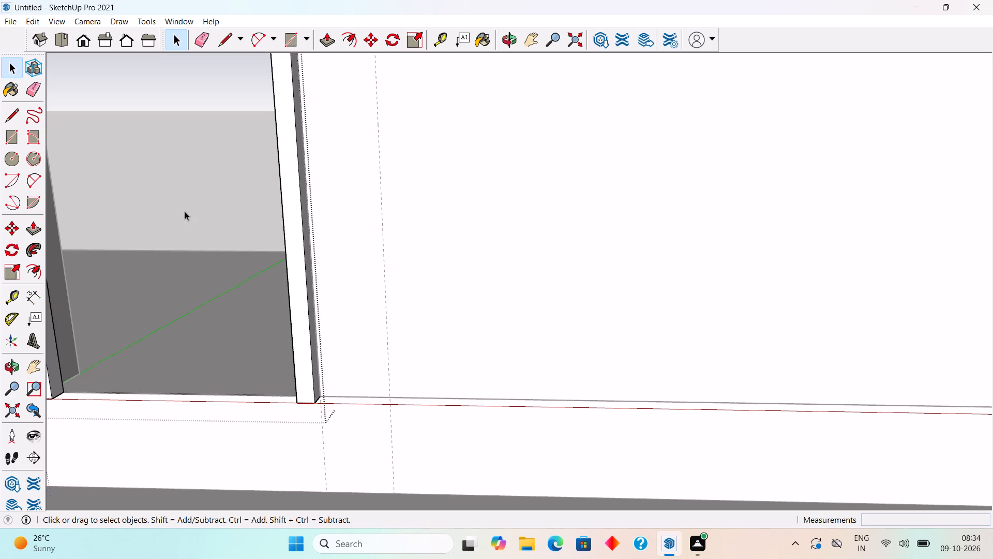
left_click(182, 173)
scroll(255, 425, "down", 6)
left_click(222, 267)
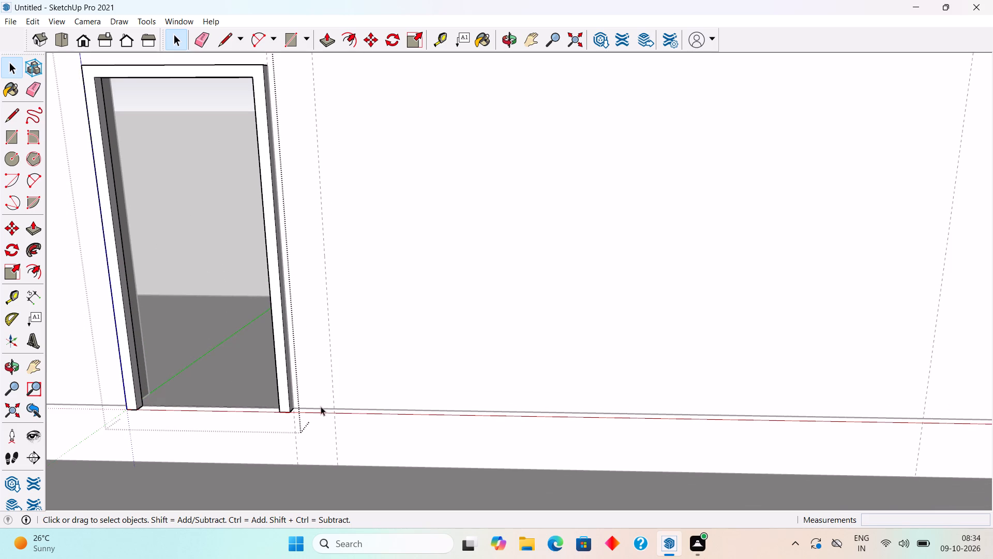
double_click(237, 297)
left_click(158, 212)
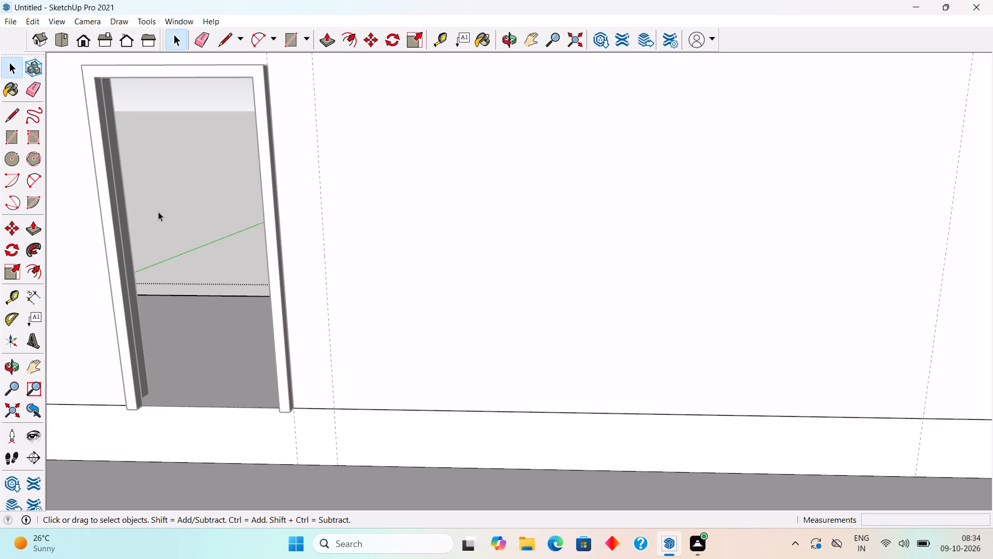
Move the door frame group back into the opening so its front face sits flush with the wall face.
scroll(343, 406, "up", 1)
middle_click_drag(321, 412, 270, 422)
scroll(273, 415, "up", 5)
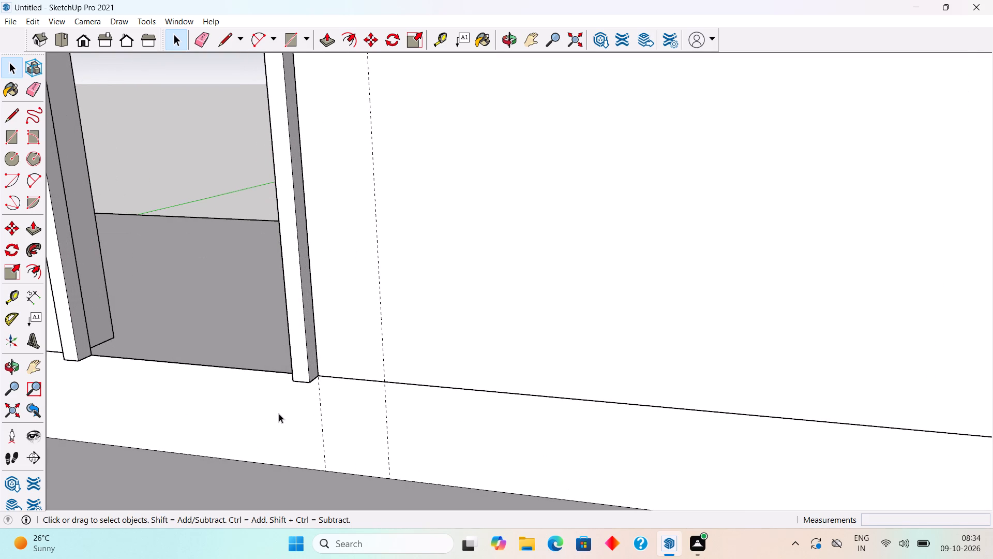
key("m")
left_click(304, 385)
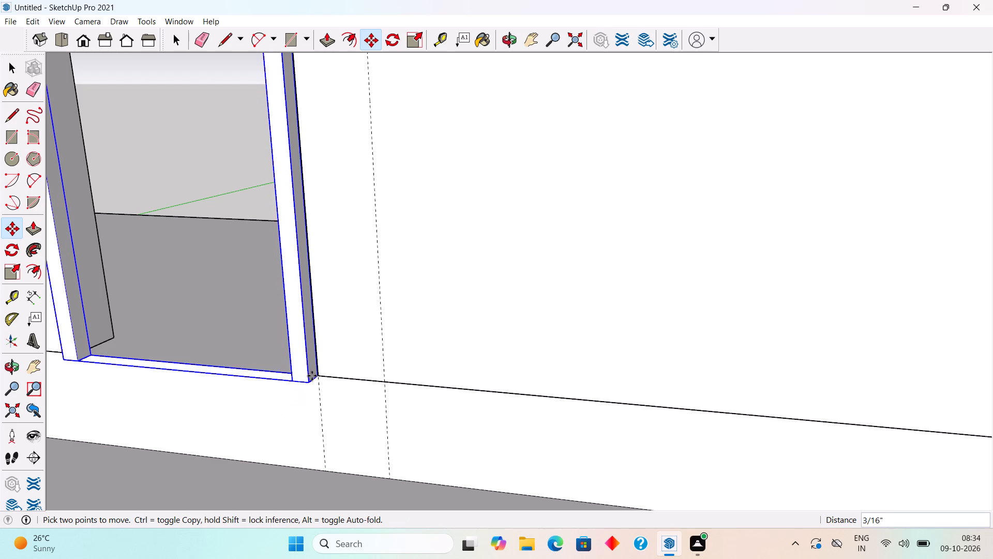
left_click(324, 371)
key("space")
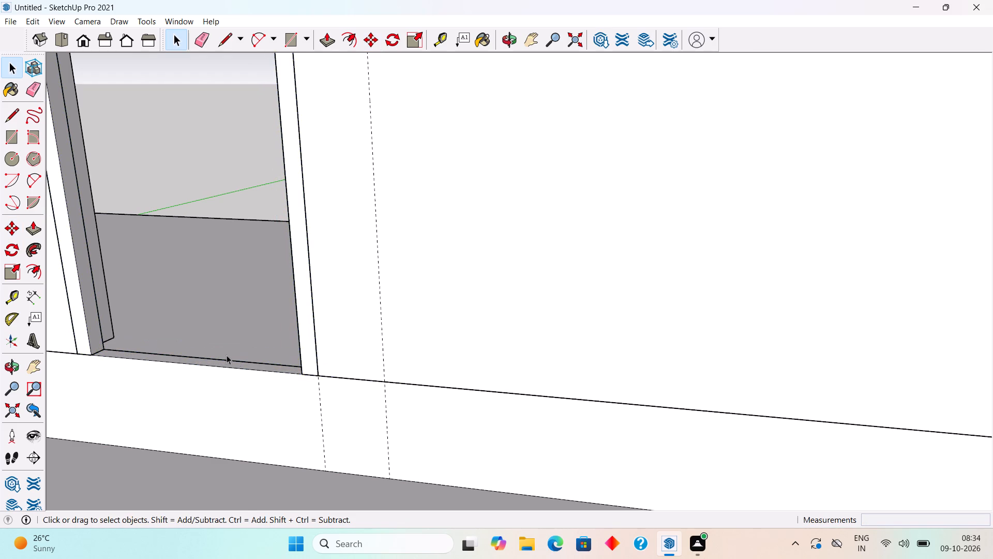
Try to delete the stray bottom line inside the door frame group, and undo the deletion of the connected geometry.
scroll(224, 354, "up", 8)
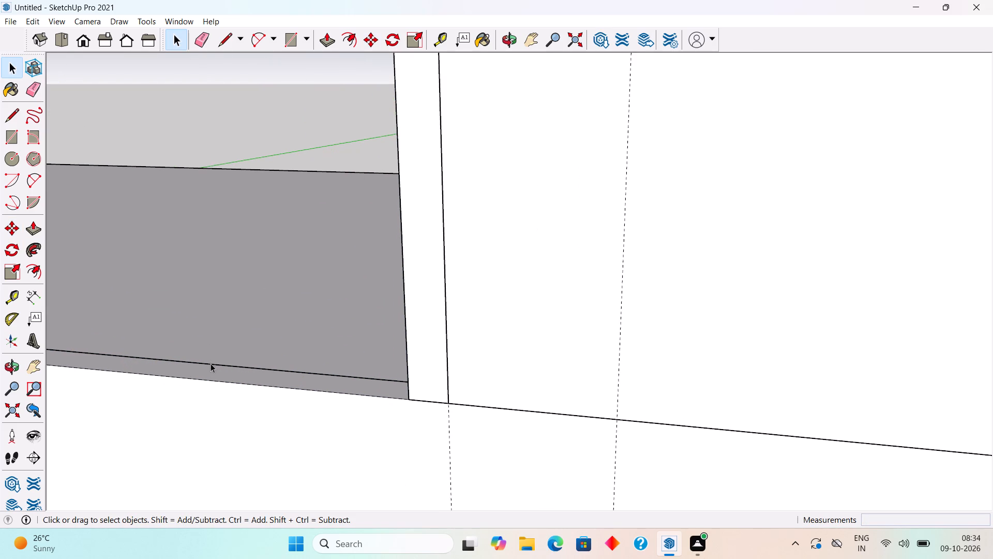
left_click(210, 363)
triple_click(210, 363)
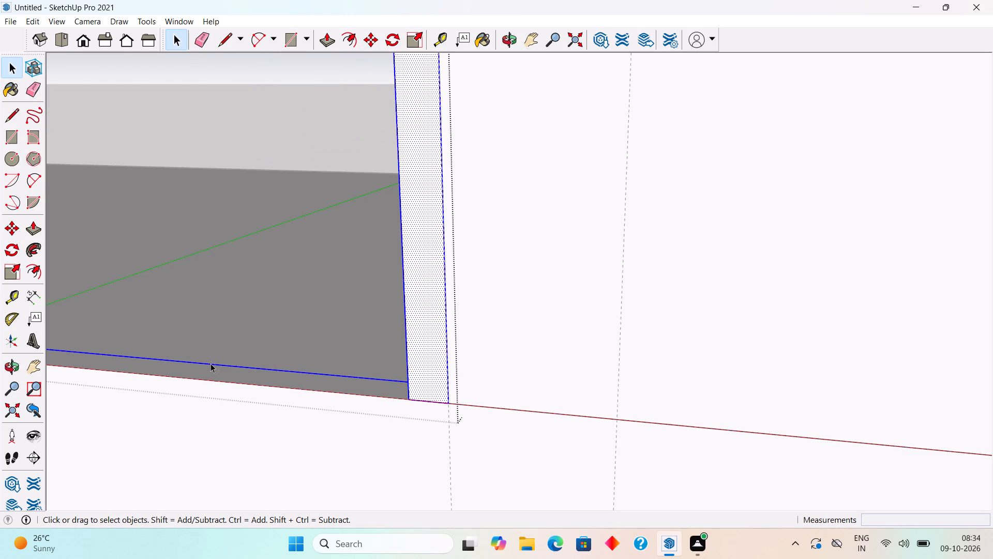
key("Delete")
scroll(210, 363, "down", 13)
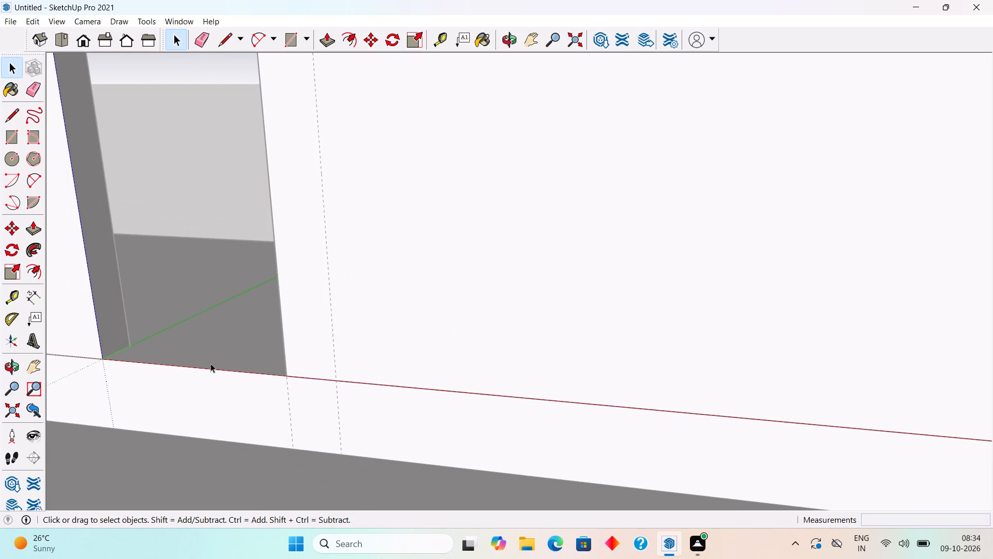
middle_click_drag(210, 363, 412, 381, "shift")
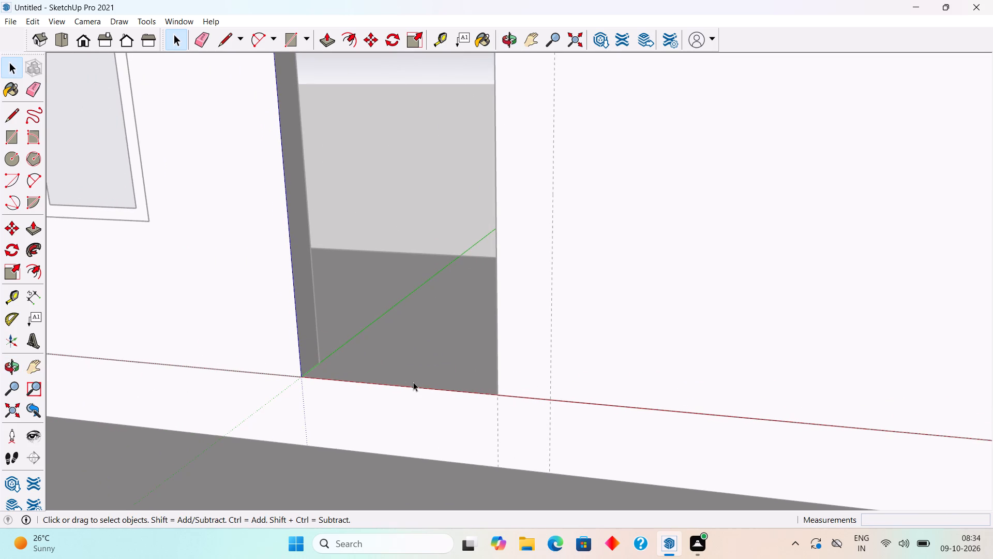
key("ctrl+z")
Delete only the stray edge spanning the bottom of the door frame inside its group, and close the group.
scroll(413, 382, "up", 5)
double_click(415, 382)
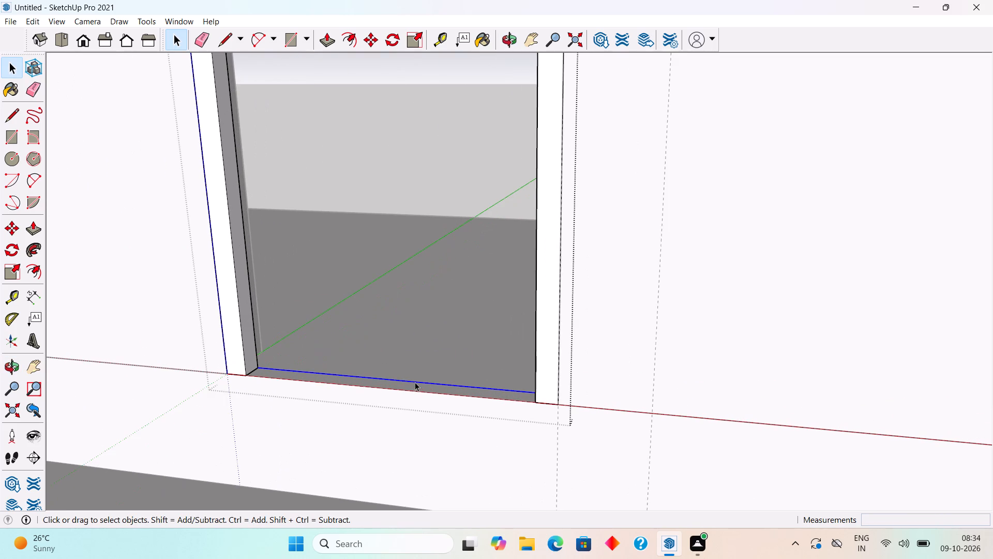
key("Delete")
scroll(415, 382, "down", 10)
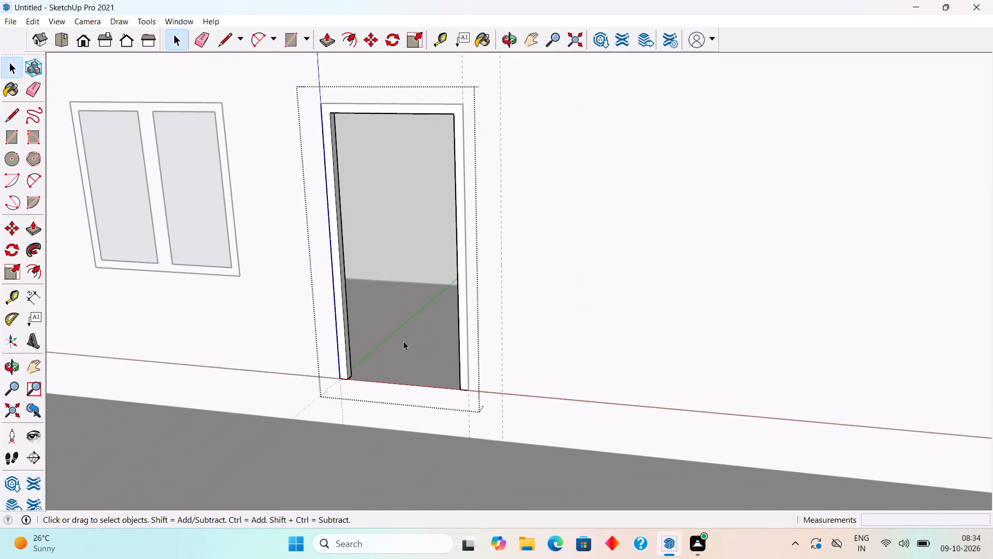
left_click(385, 212)
middle_click_drag(399, 408, 413, 245)
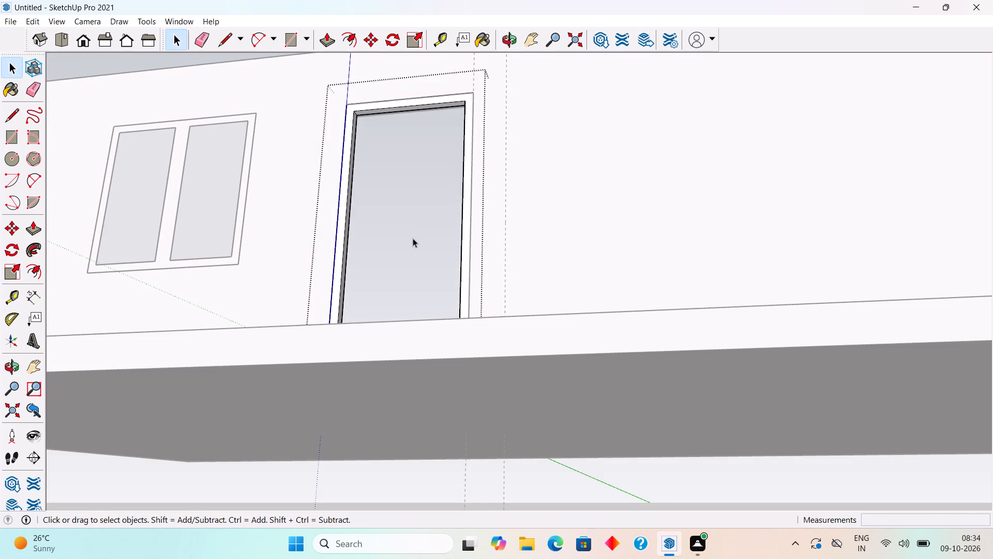
left_click(413, 238)
middle_click_drag(417, 269, 458, 385)
double_click(426, 311)
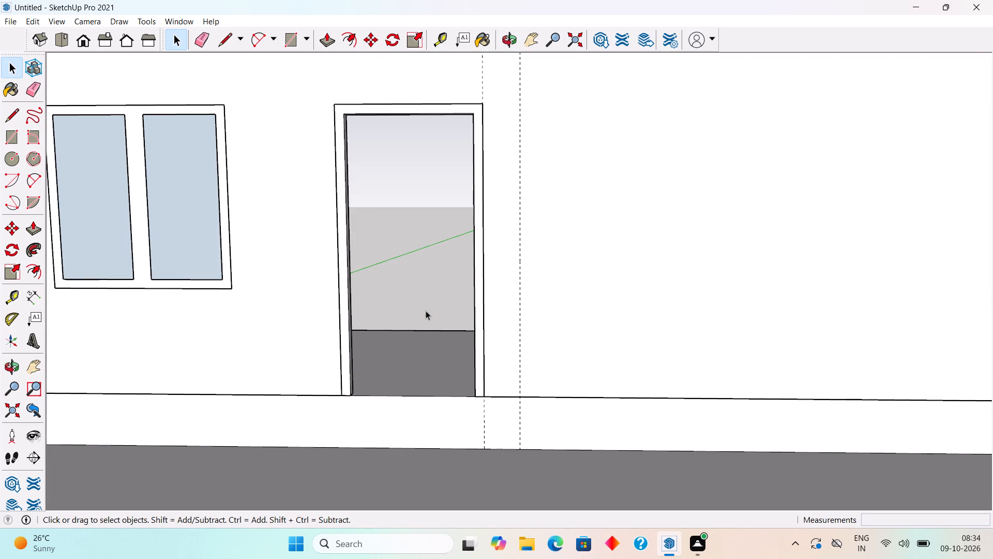
Extrude the back face of the door frame by 3" inside its group, and close the group.
scroll(426, 311, "up", 5)
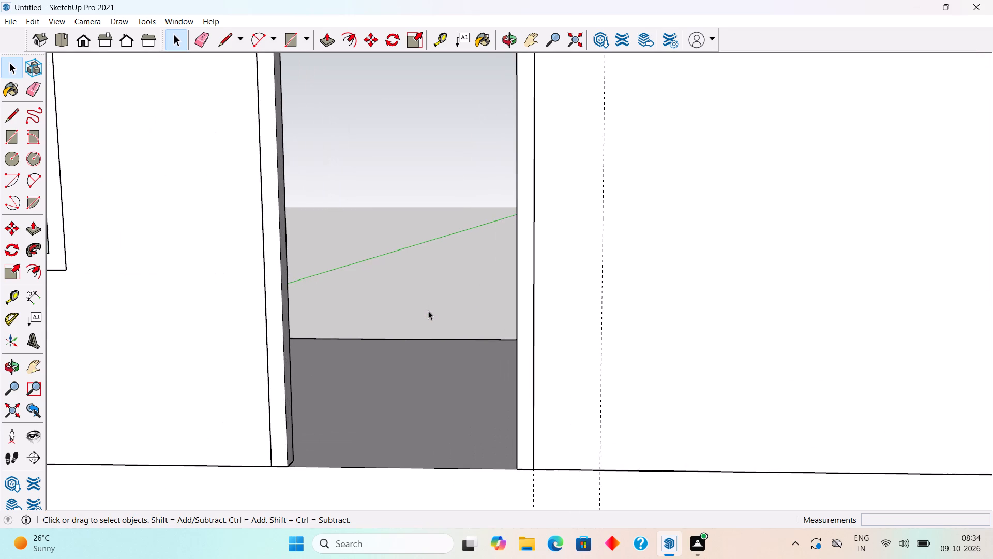
middle_click_drag(367, 380, 80, 456)
scroll(80, 456, "down", 4)
middle_click_drag(397, 336, 139, 382)
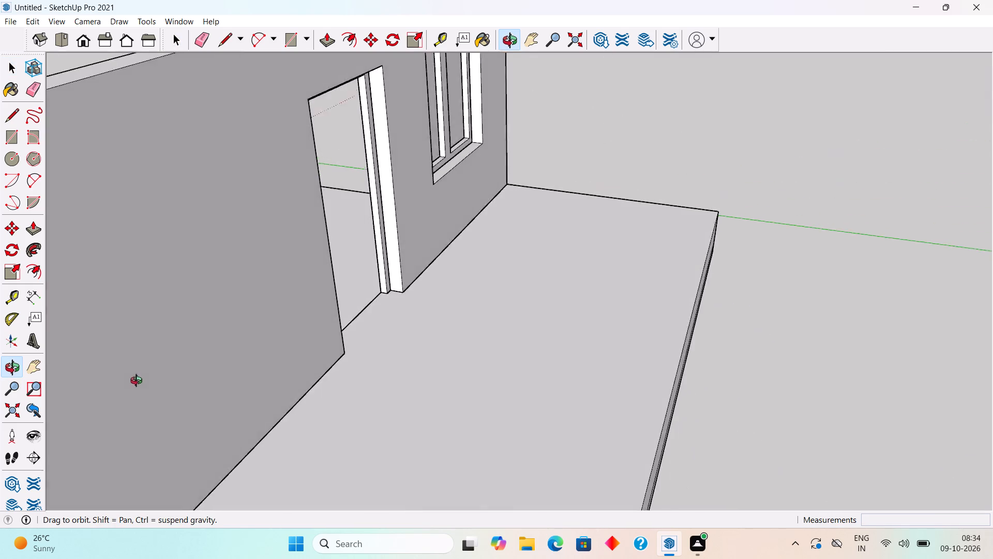
middle_click_drag(139, 382, 45, 372)
scroll(311, 234, "up", 5)
scroll(480, 234, "up", 5)
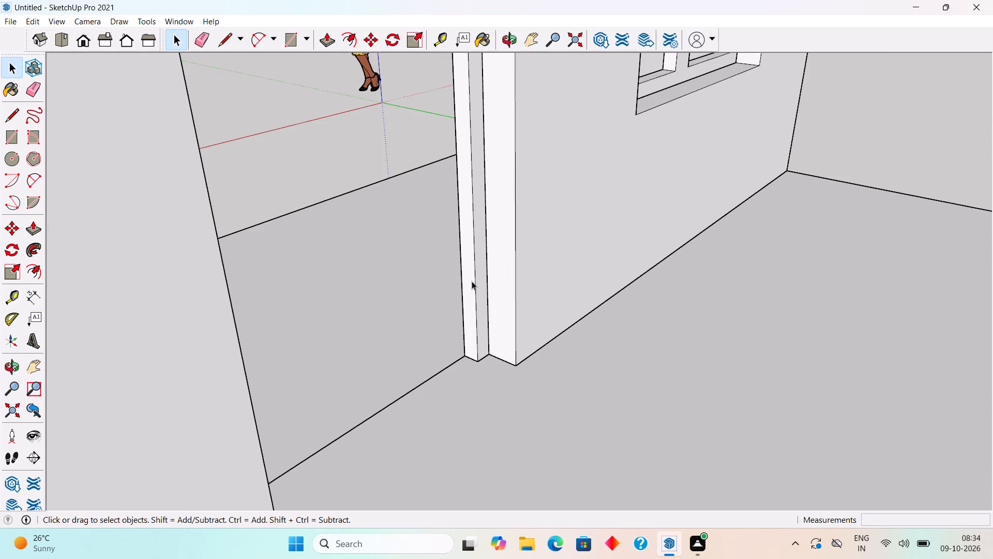
triple_click(472, 281)
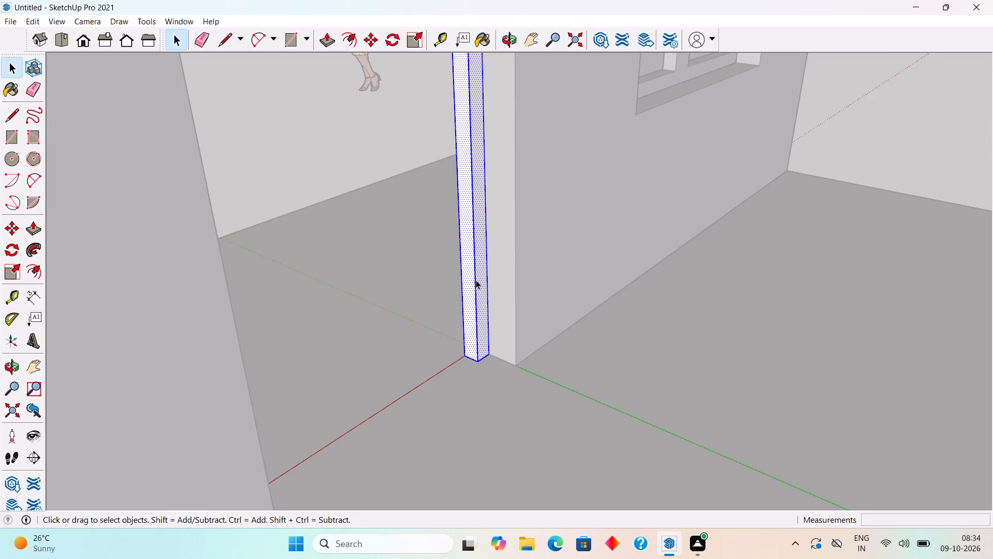
key("p")
left_click(480, 282)
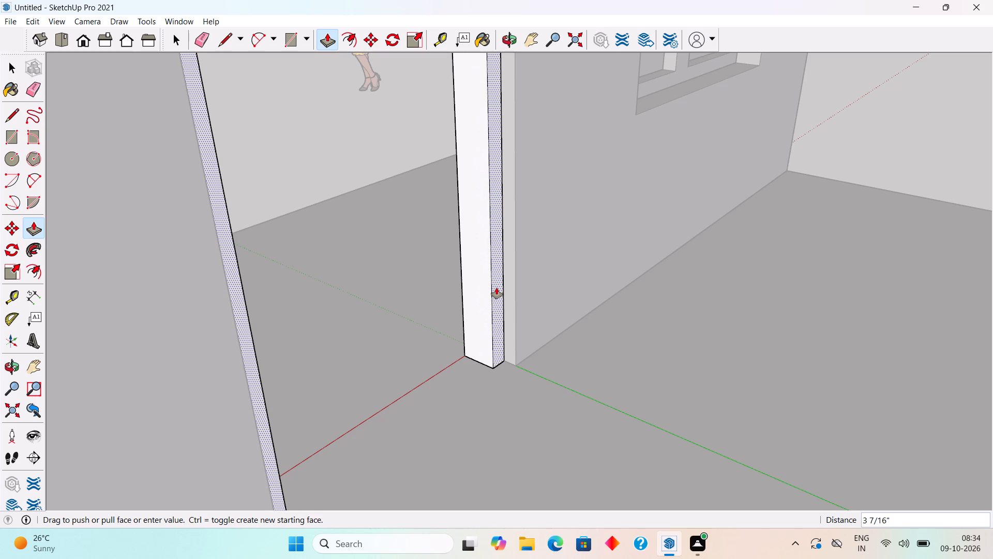
type("3\"")
key("Return")
key("space")
scroll(497, 288, "up", 1)
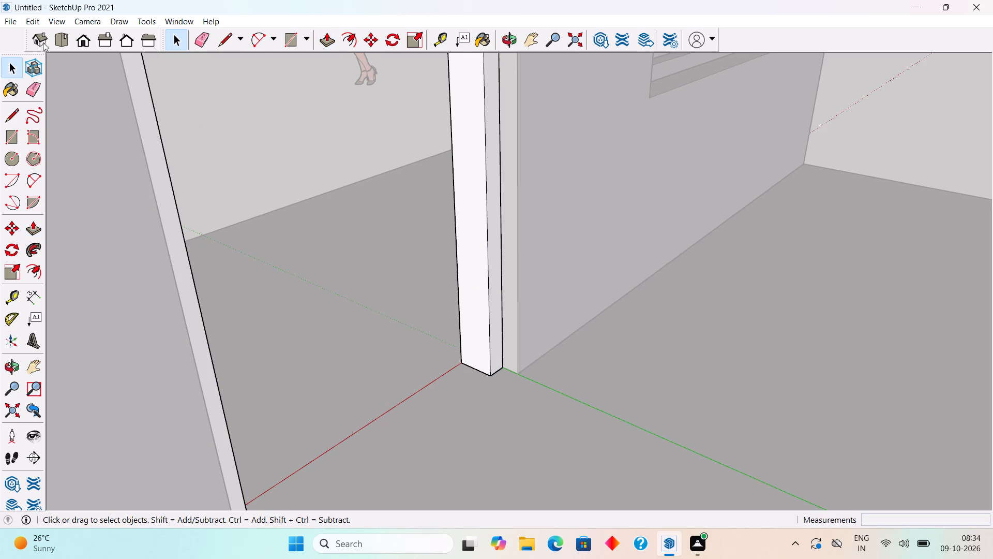
double_click(250, 161)
Draw a 3' 6" by 7' 9" rectangle filling the inside of the door frame beside the end window.
scroll(241, 256, "down", 11)
middle_click_drag(235, 279, 266, 285)
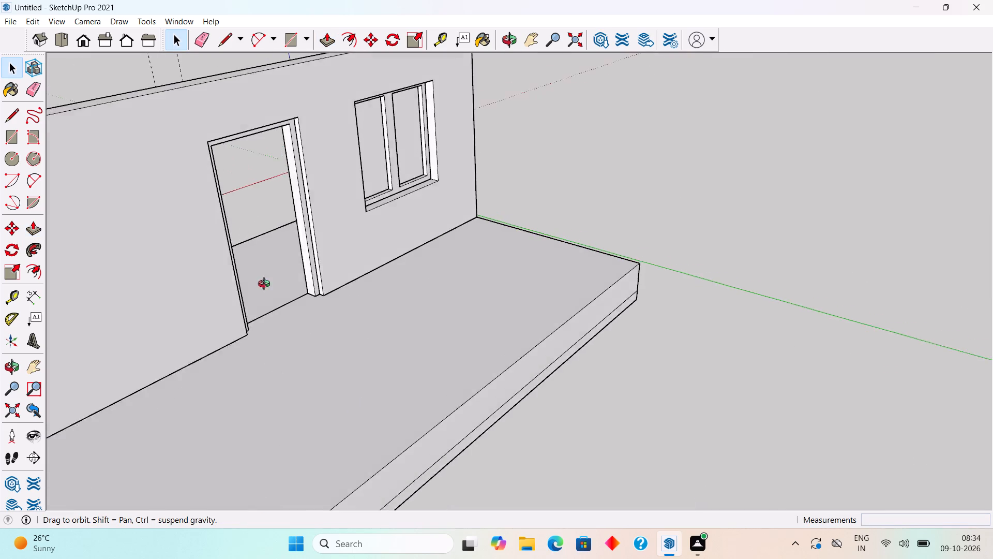
middle_click_drag(266, 285, 713, 167)
scroll(715, 184, "down", 6)
middle_click_drag(715, 184, 715, 221, "shift")
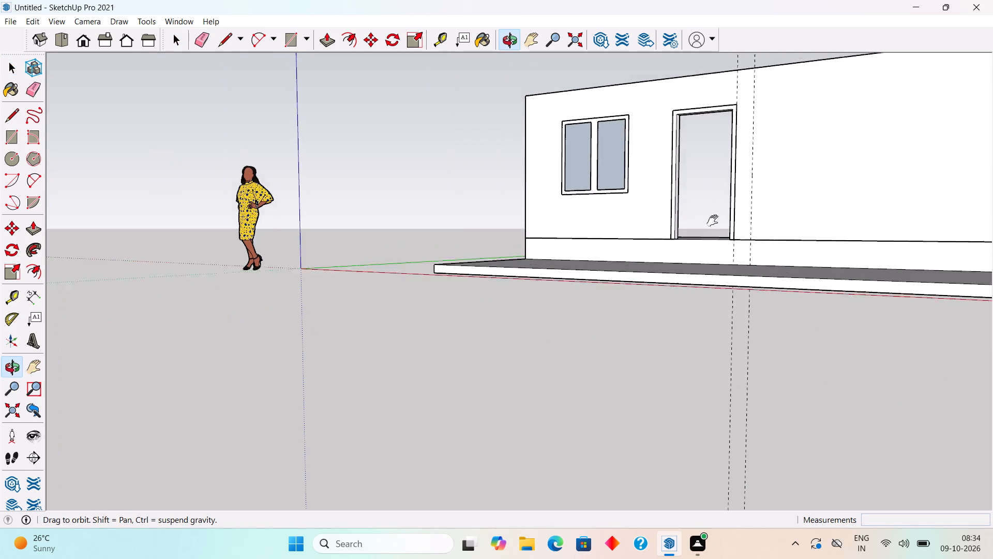
middle_click_drag(715, 221, 776, 340, "shift")
middle_click_drag(596, 308, 875, 376)
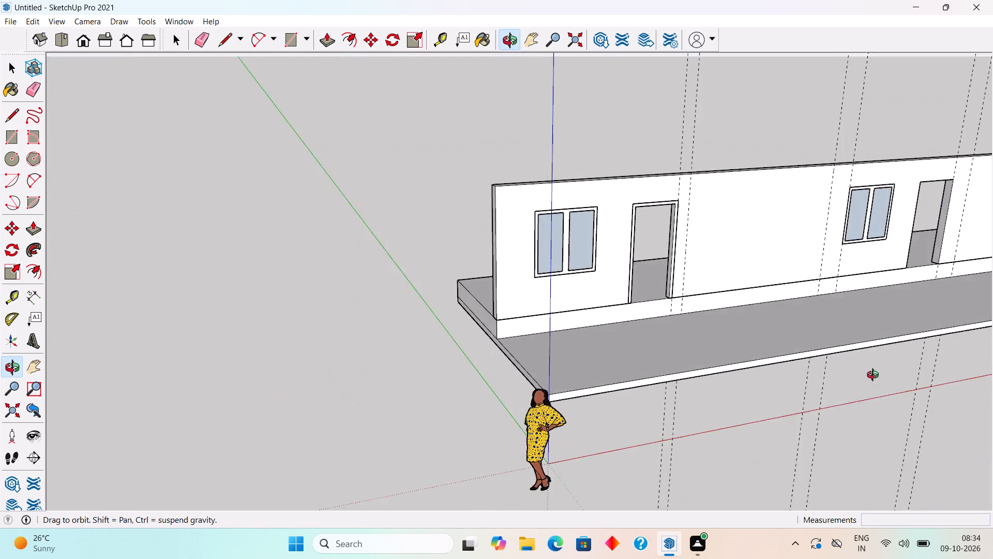
middle_click_drag(875, 376, 774, 421)
scroll(762, 240, "up", 10)
middle_click_drag(714, 263, 695, 222)
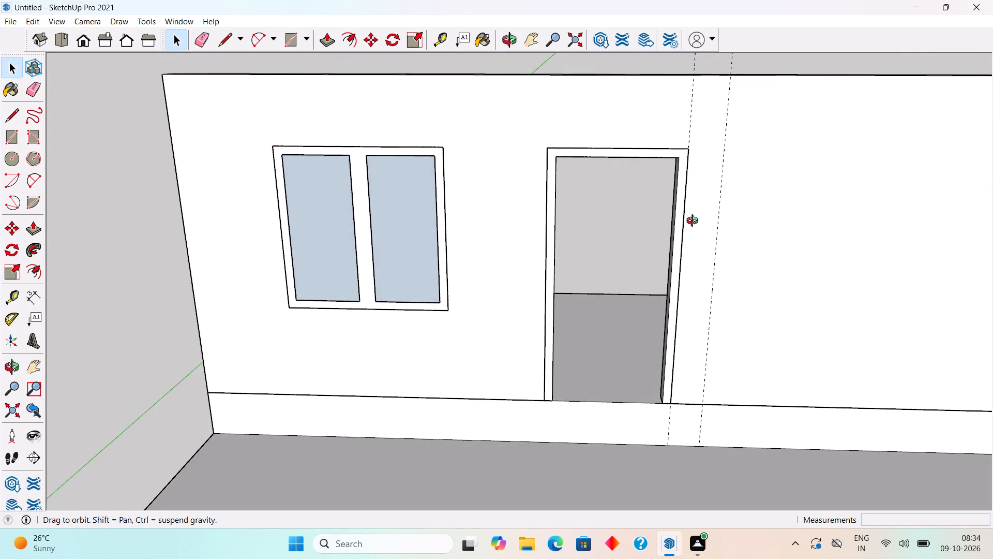
middle_click_drag(695, 222, 720, 194)
key("r")
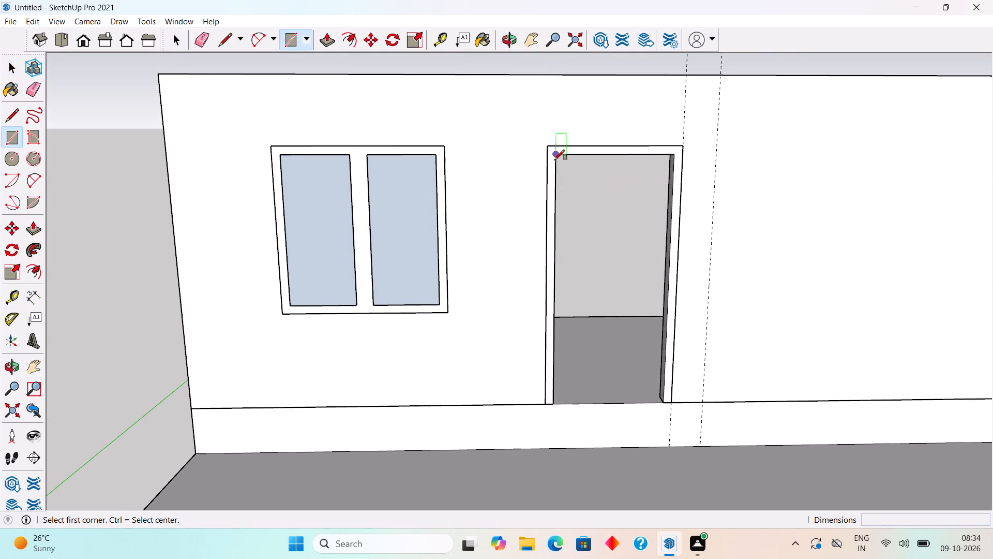
left_click(554, 160)
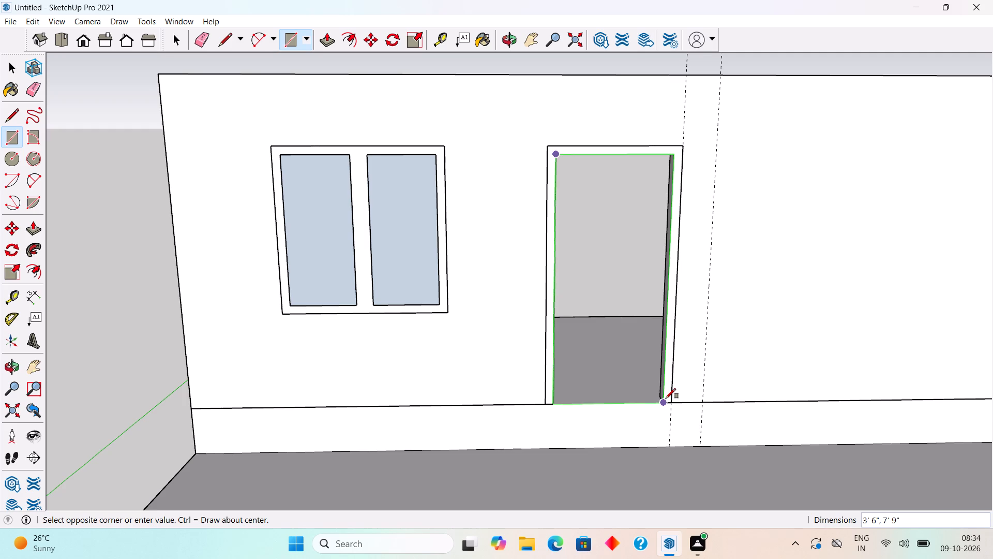
left_click(666, 399)
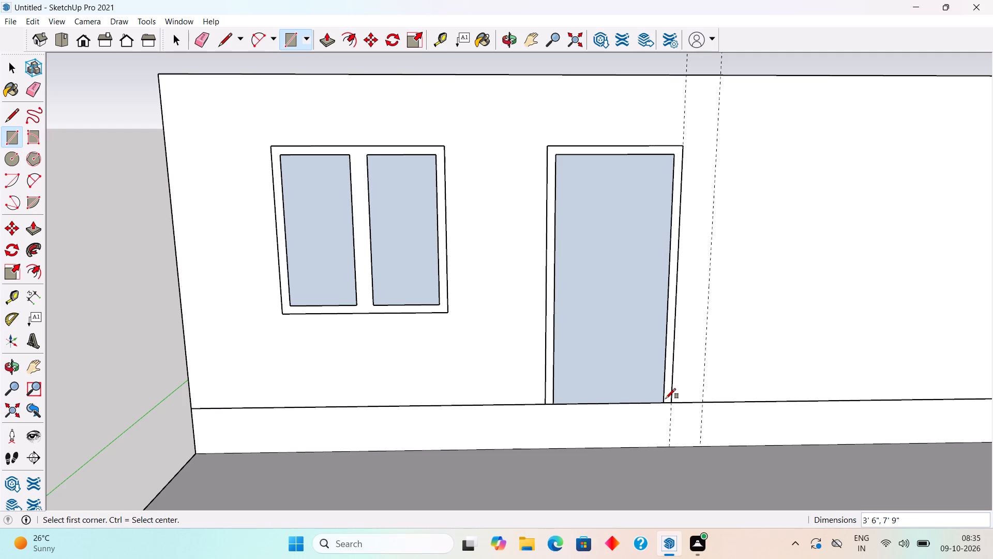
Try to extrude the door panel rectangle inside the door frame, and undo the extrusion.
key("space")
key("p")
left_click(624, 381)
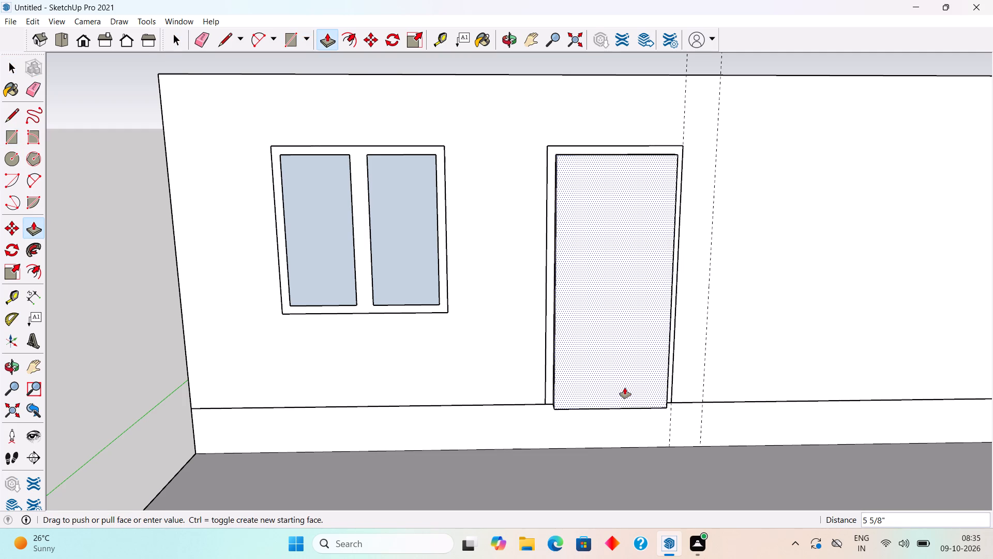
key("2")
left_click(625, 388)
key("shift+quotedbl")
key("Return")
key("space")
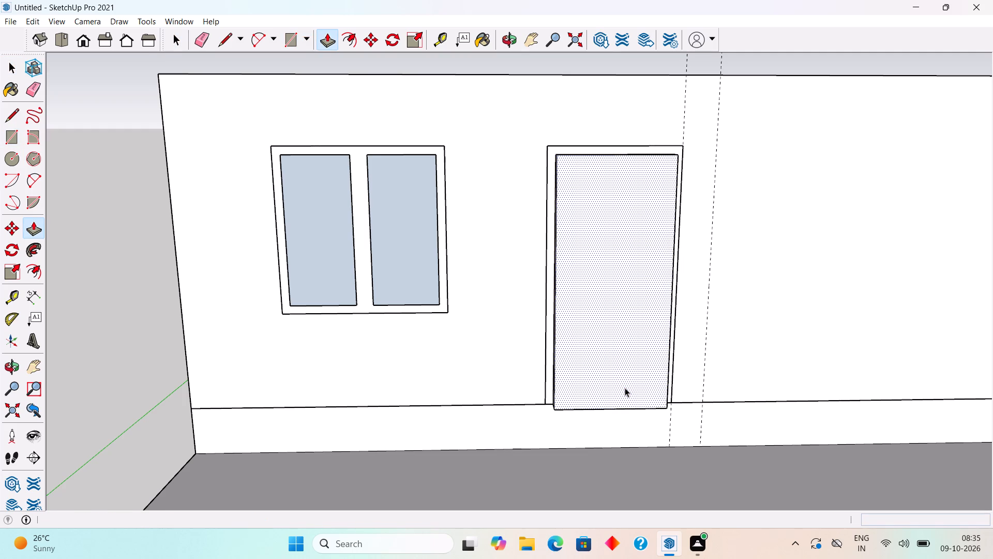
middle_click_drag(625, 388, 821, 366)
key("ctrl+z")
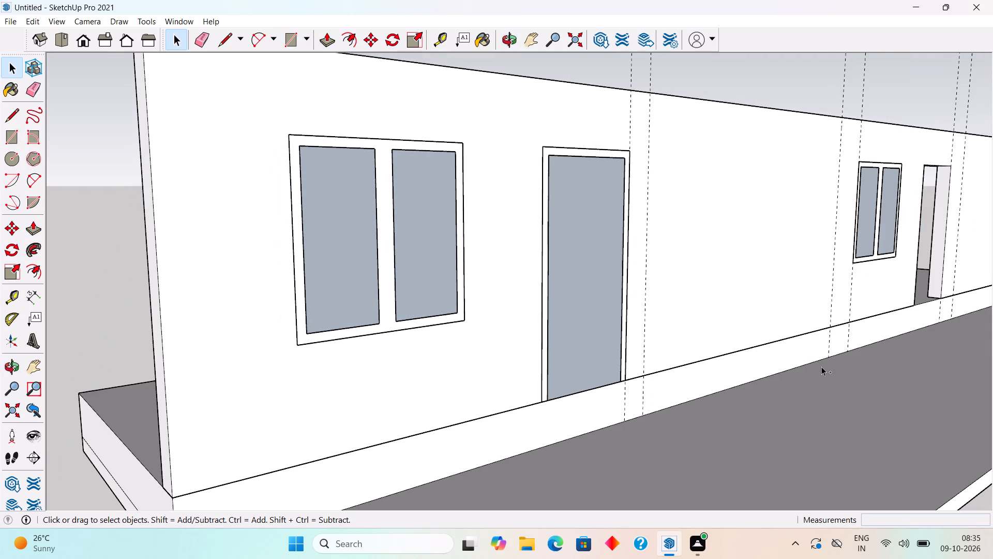
Extrude the door panel rectangle inside the door frame by 2".
key("p")
left_click(609, 347)
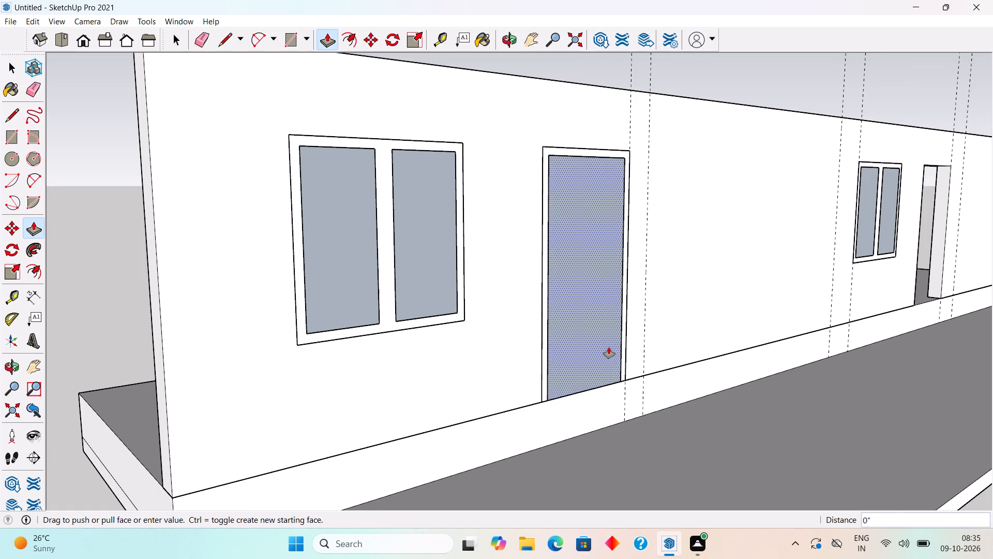
type("2\"")
key("Return")
key("space")
Select all connected geometry of the extruded door panel and make it a group.
triple_click(574, 373)
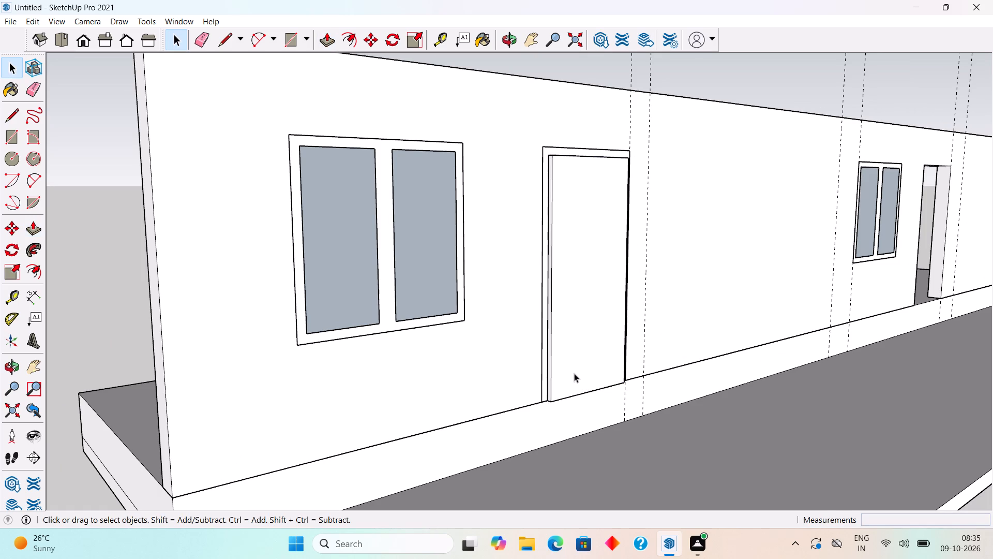
right_click(574, 374)
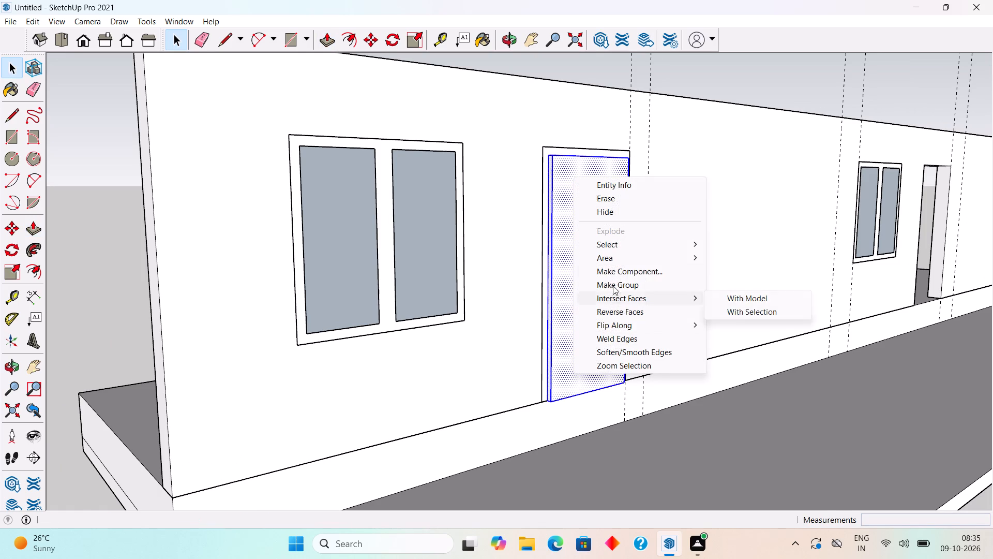
left_click(612, 280)
Move the door panel group back 2" from its bottom corner so its front sits flush with the door frame's face.
middle_click_drag(631, 292, 265, 298)
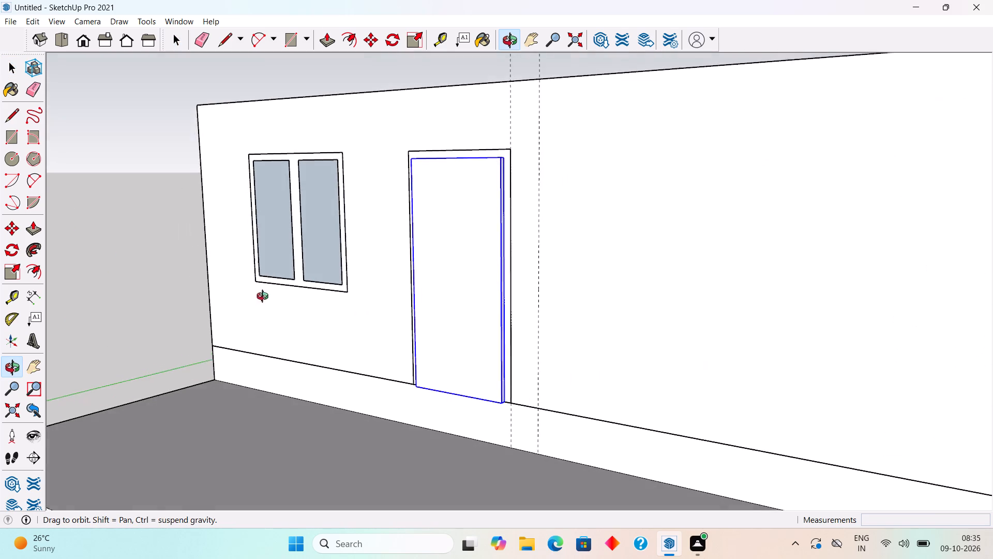
middle_click_drag(265, 298, 264, 297)
scroll(546, 450, "up", 11)
middle_click_drag(533, 345, 659, 357)
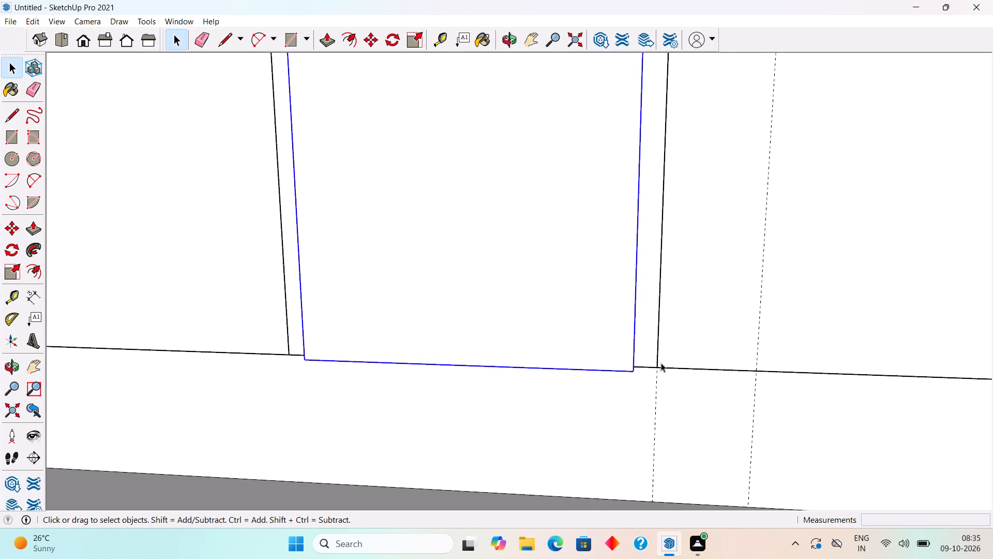
key("m")
left_click(636, 374)
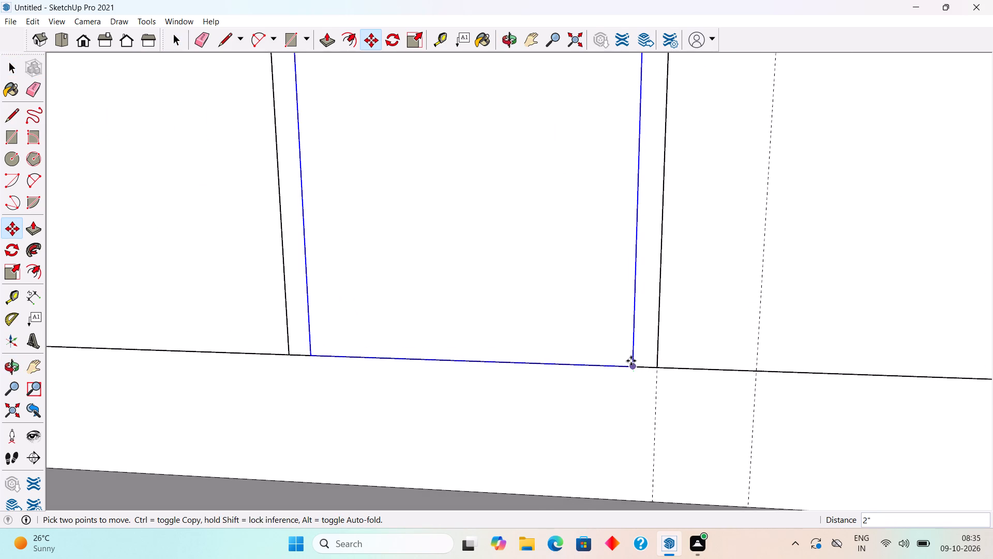
left_click(631, 361)
Move the door panel group 3" deeper into the frame from its bottom corner, and clear the selection.
middle_click_drag(623, 365, 928, 390)
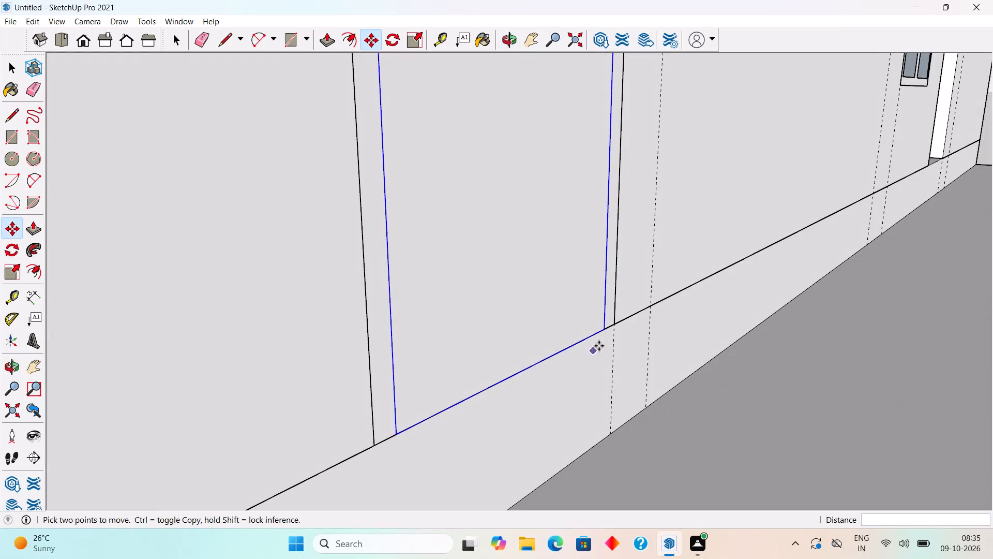
scroll(604, 321, "up", 11)
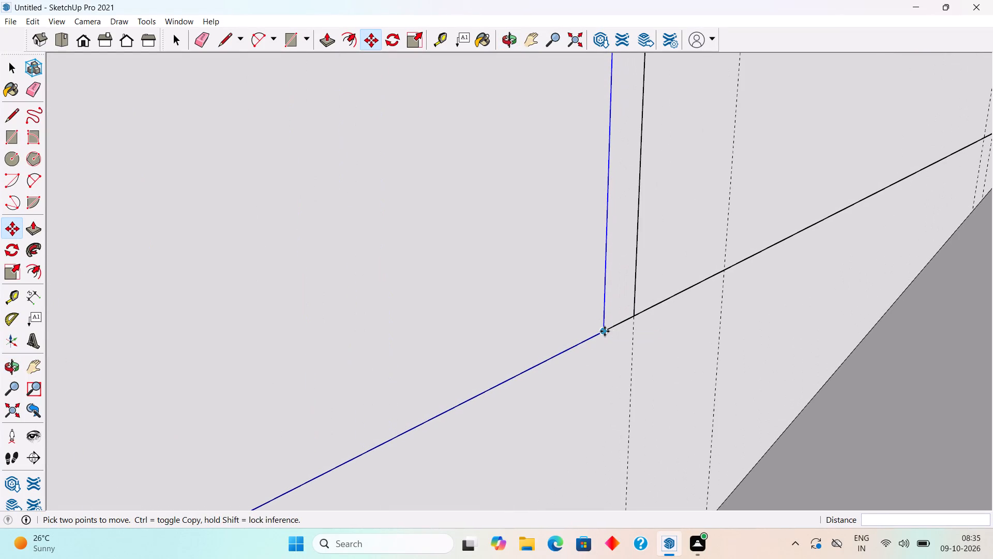
left_click(605, 331)
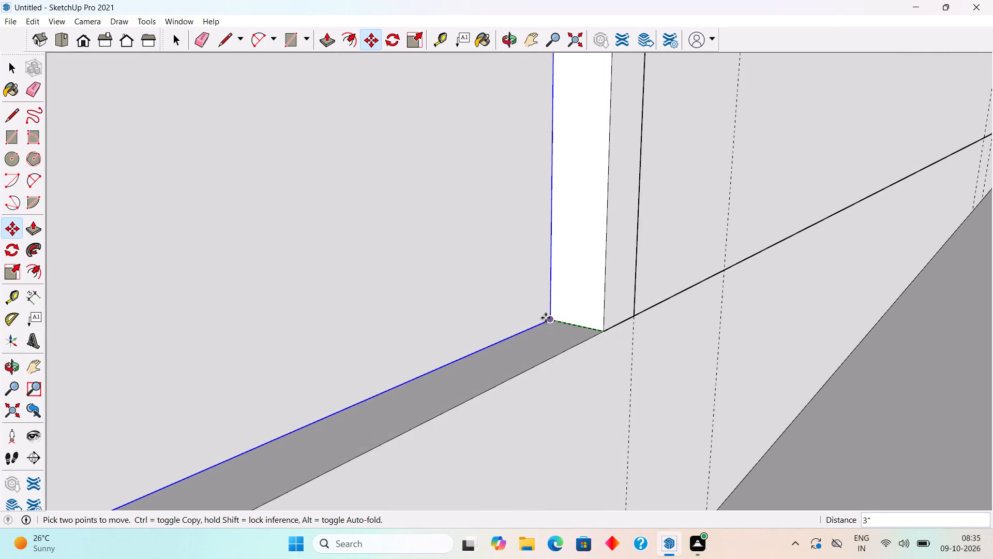
left_click(546, 318)
key("space")
scroll(554, 321, "down", 13)
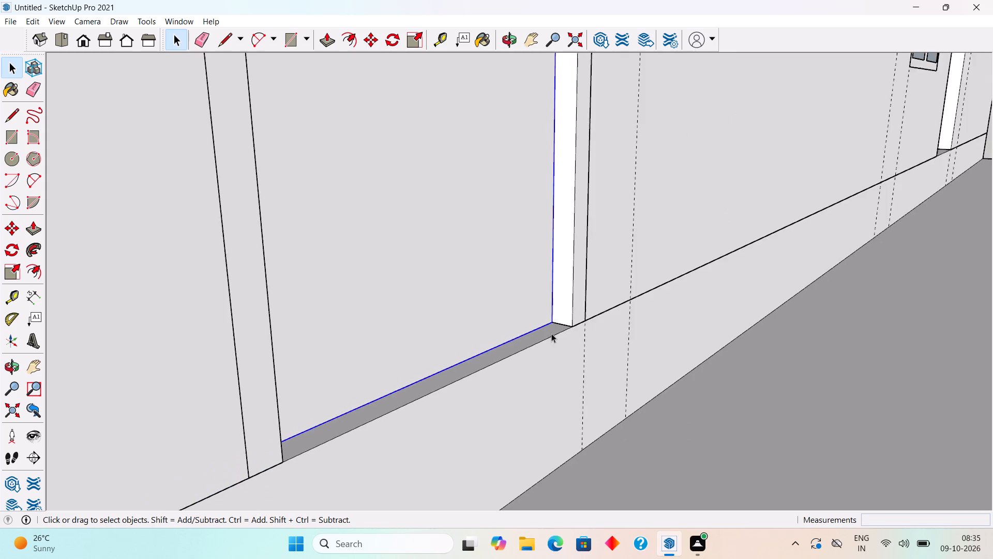
scroll(551, 333, "down", 9)
middle_click_drag(457, 451, 307, 430)
scroll(308, 430, "down", 9)
scroll(329, 365, "down", 5)
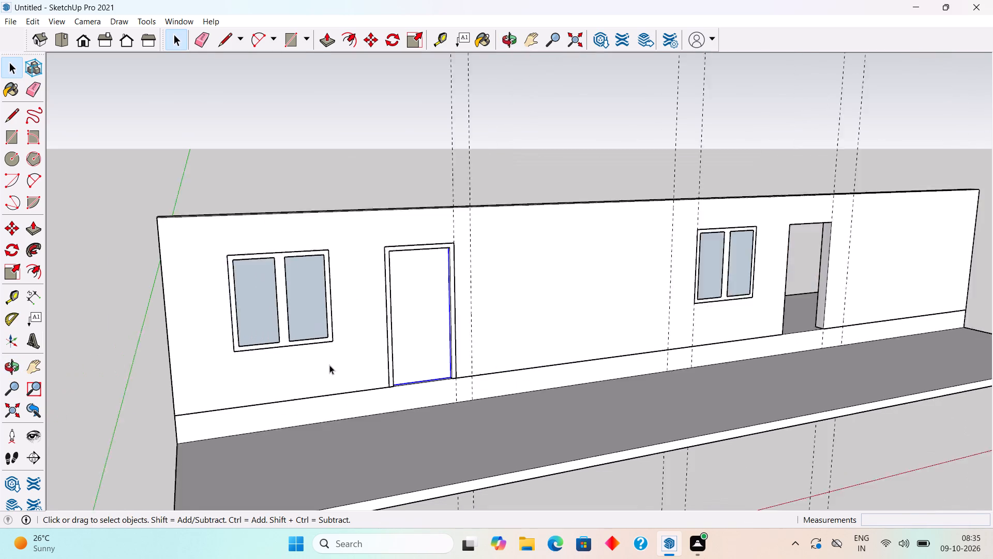
left_click(422, 78)
Draw a tall, narrow handle rectangle about 1 1/2" by 3' 4 1/2" on the door panel, near the jamb beside the window.
middle_click_drag(434, 422, 310, 352)
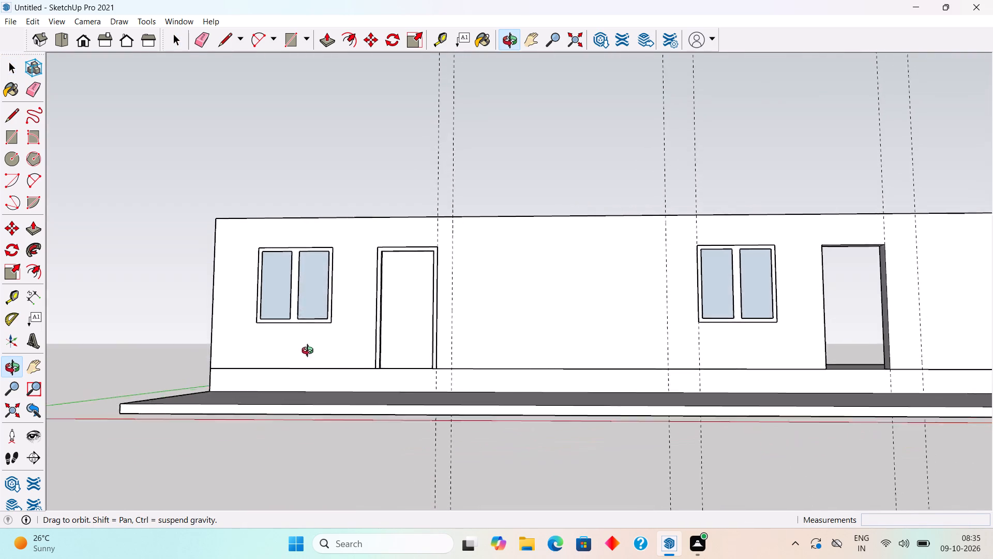
middle_click_drag(310, 352, 361, 378)
scroll(427, 287, "up", 9)
middle_click_drag(362, 310, 332, 314)
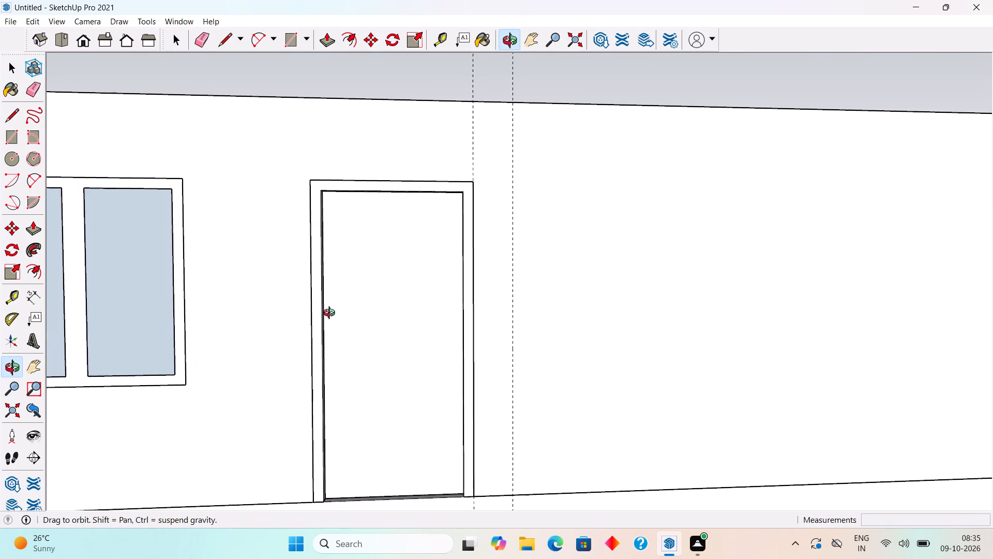
middle_click_drag(332, 314, 292, 370)
scroll(329, 349, "up", 4)
middle_click_drag(401, 348, 414, 345)
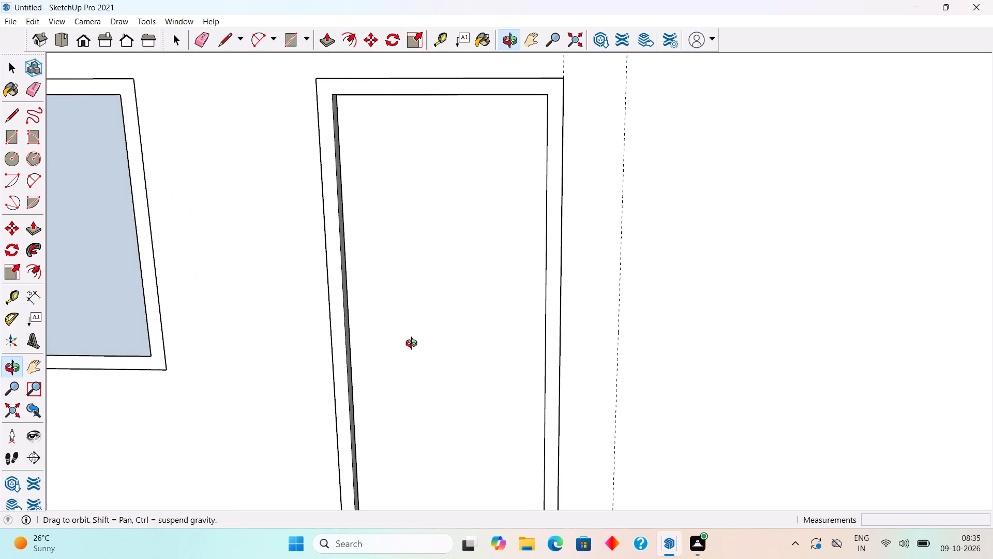
middle_click_drag(414, 345, 439, 349)
key("r")
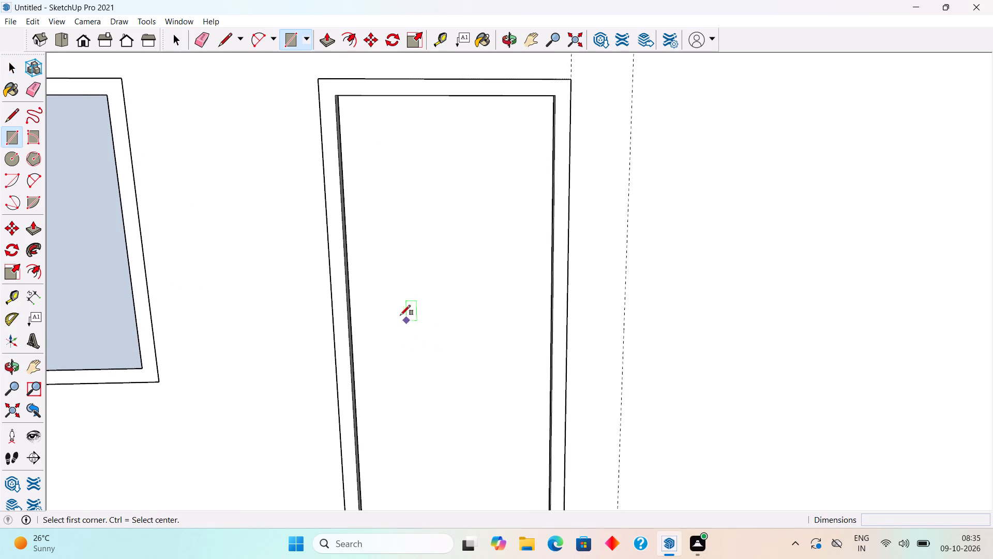
left_click(371, 268)
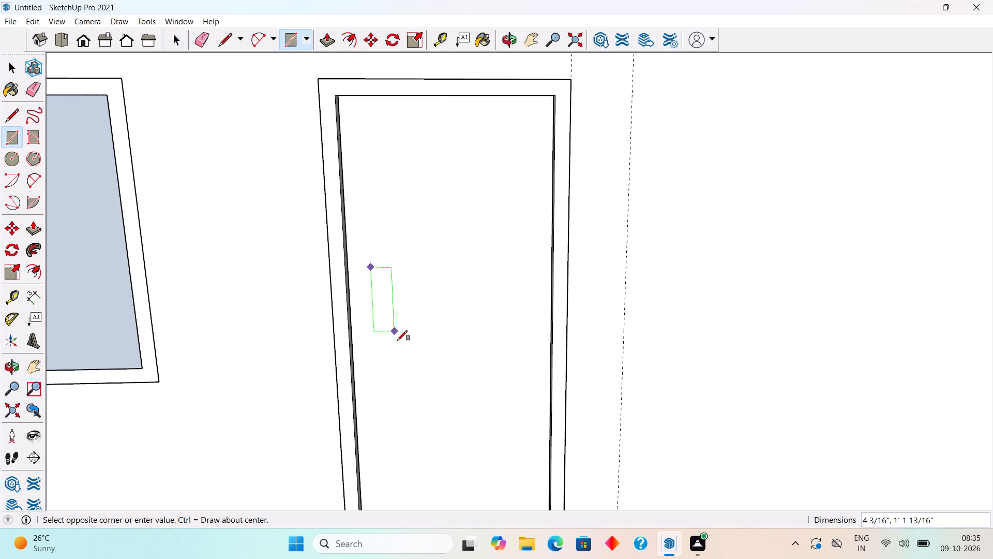
scroll(414, 392, "down", 9)
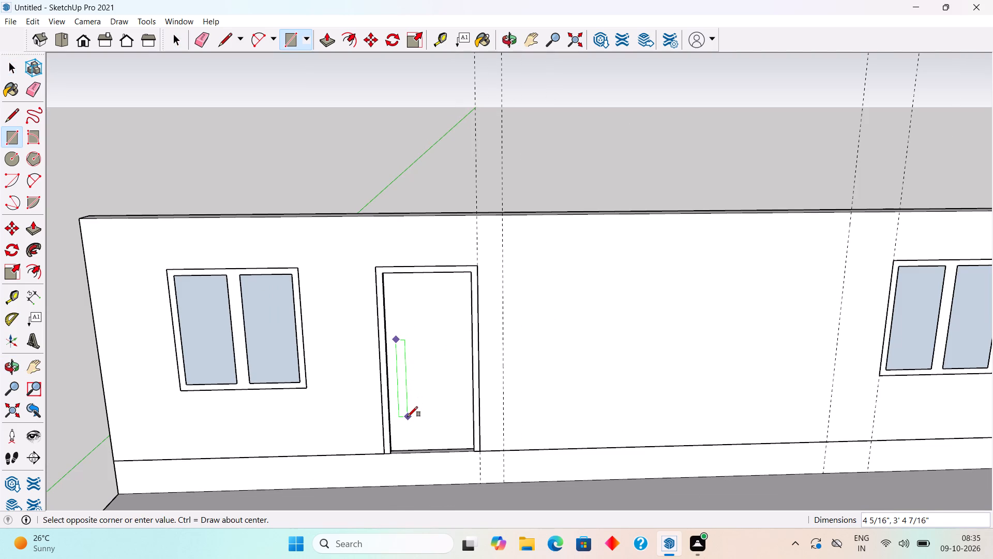
scroll(408, 417, "up", 10)
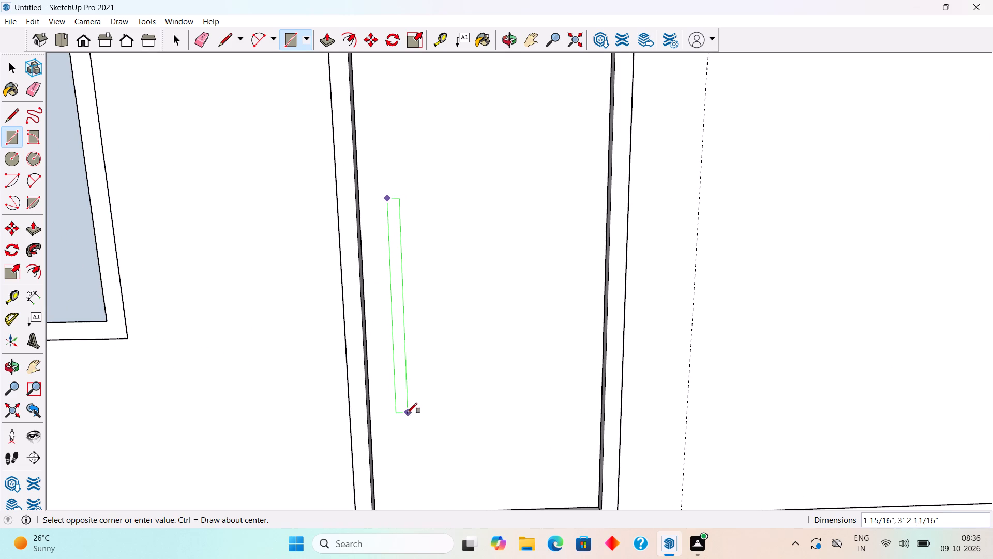
left_click(405, 422)
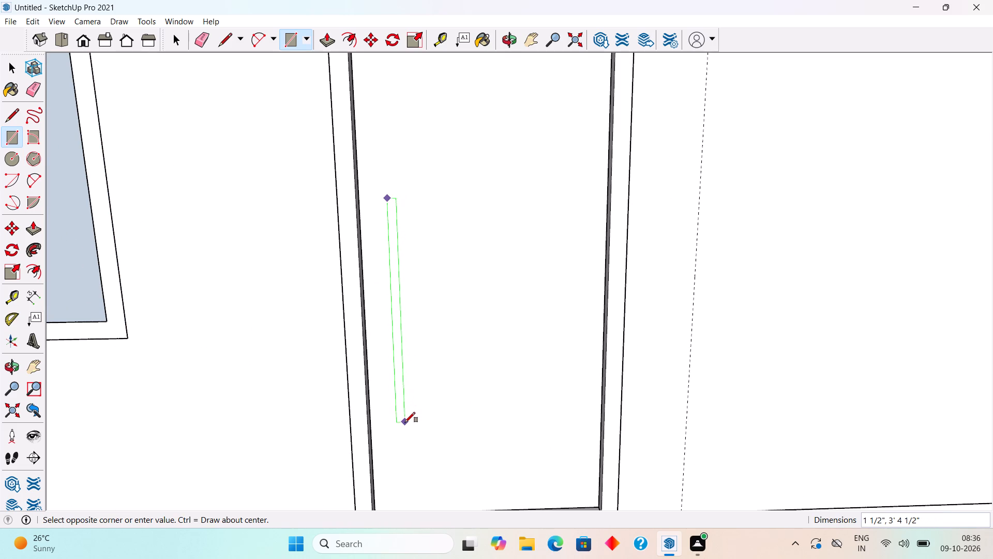
scroll(405, 422, "down", 15)
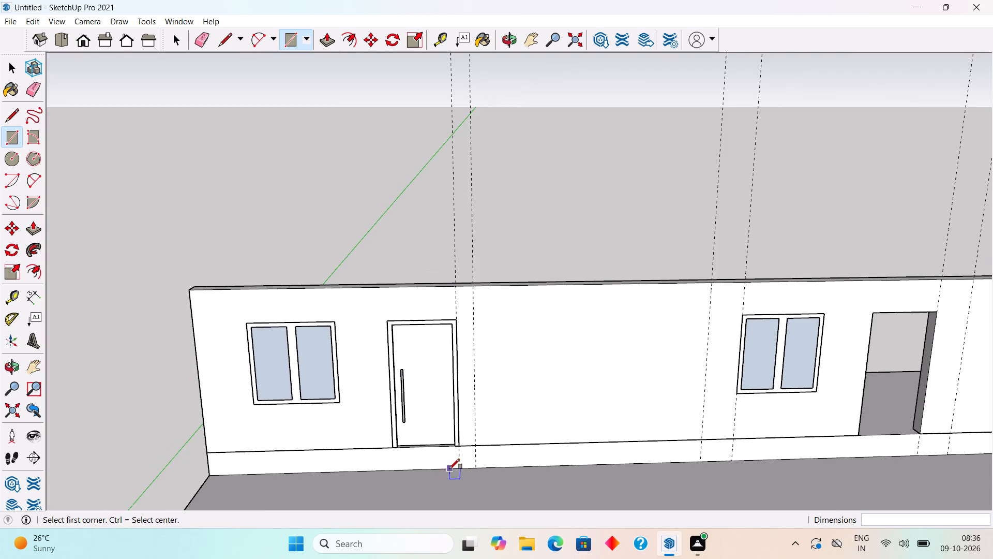
Extrude the door handle rectangle outward from the panel by 1".
middle_click_drag(448, 463, 453, 389)
scroll(502, 418, "up", 2)
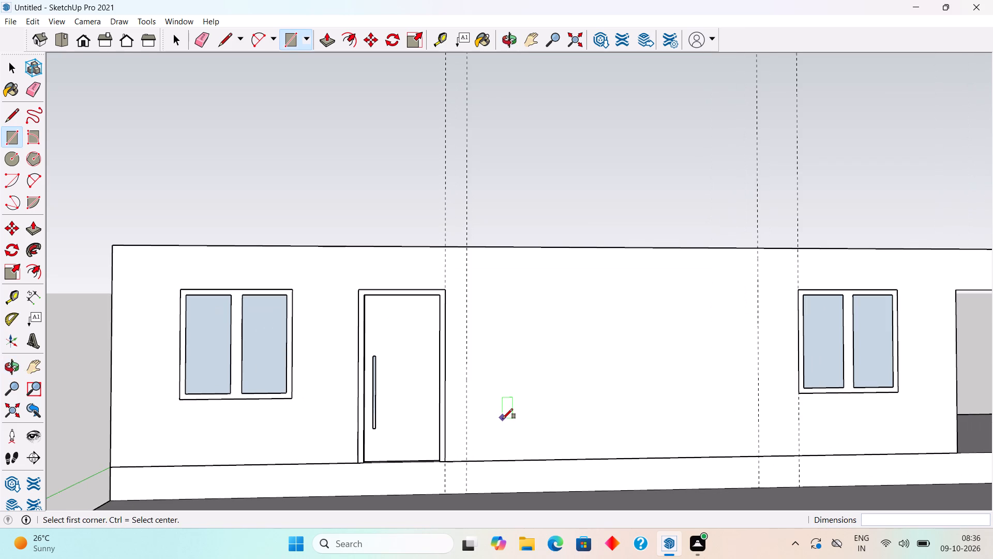
key("space")
scroll(374, 428, "up", 4)
key("p")
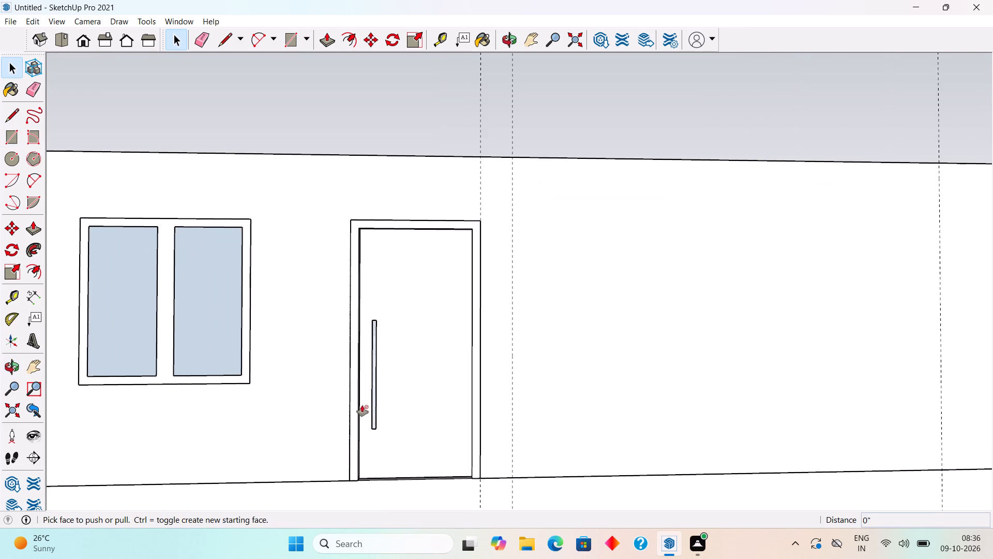
left_click(375, 414)
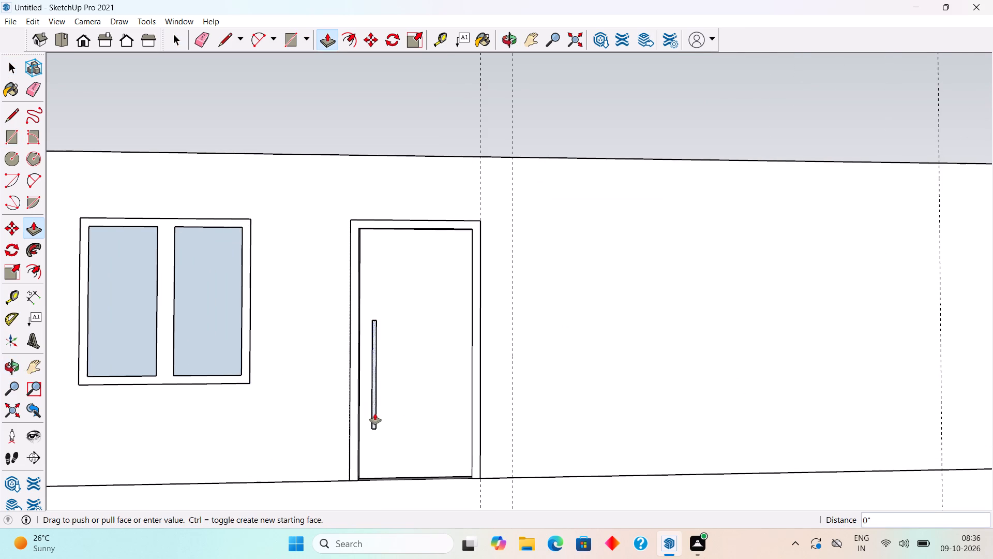
type("1\"")
key("Return")
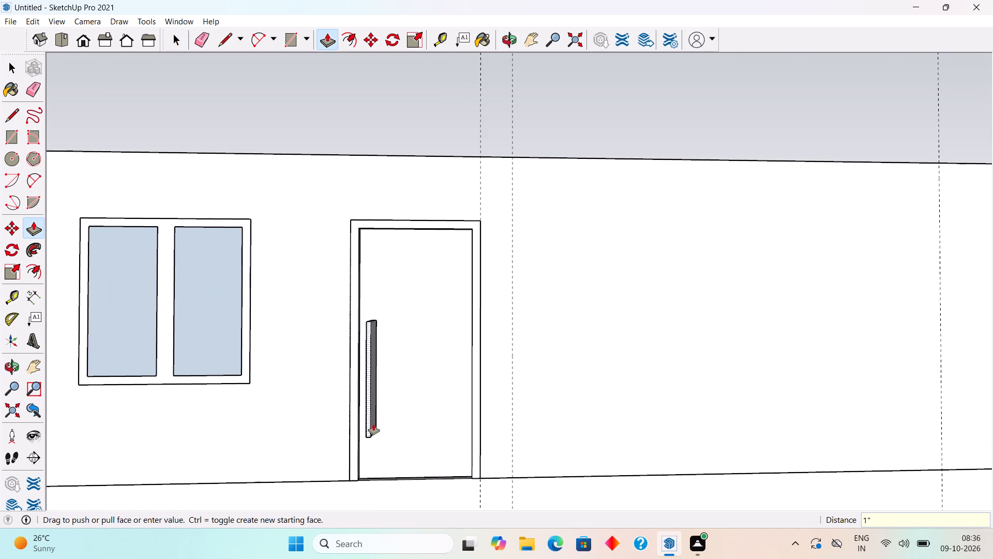
key("space")
Offset the outline of the door handle's long side face, the one facing the door's centre, slightly inward.
scroll(373, 424, "up", 2)
middle_click_drag(397, 388, 317, 419)
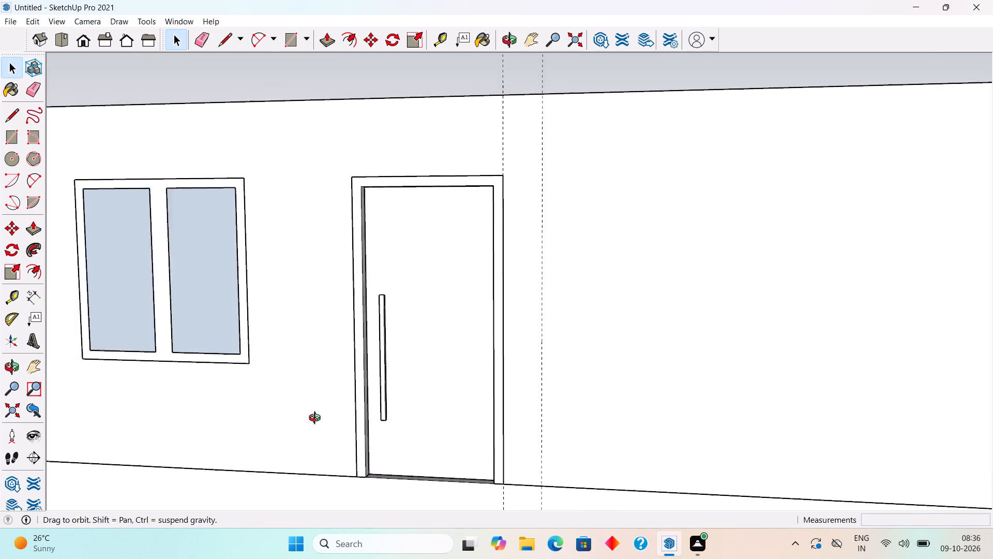
middle_click_drag(317, 419, 169, 446)
scroll(446, 369, "up", 11)
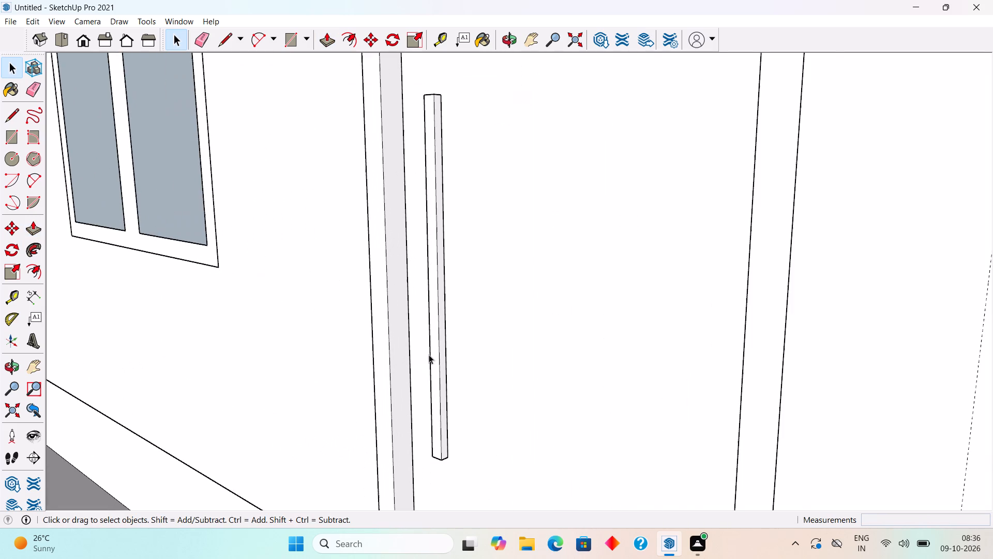
middle_click_drag(442, 345, 382, 365)
scroll(417, 340, "up", 4)
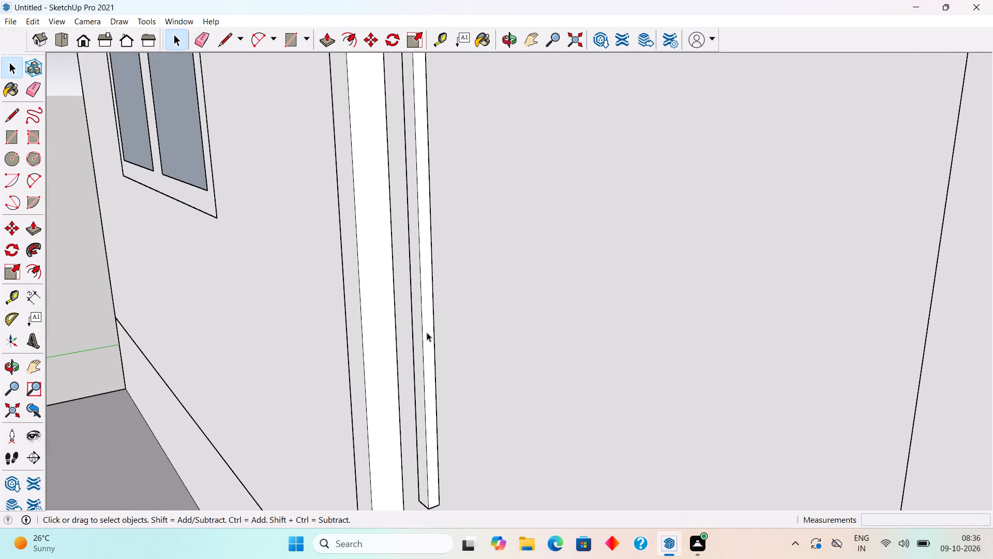
scroll(427, 332, "up", 4)
left_click(427, 332)
key("f")
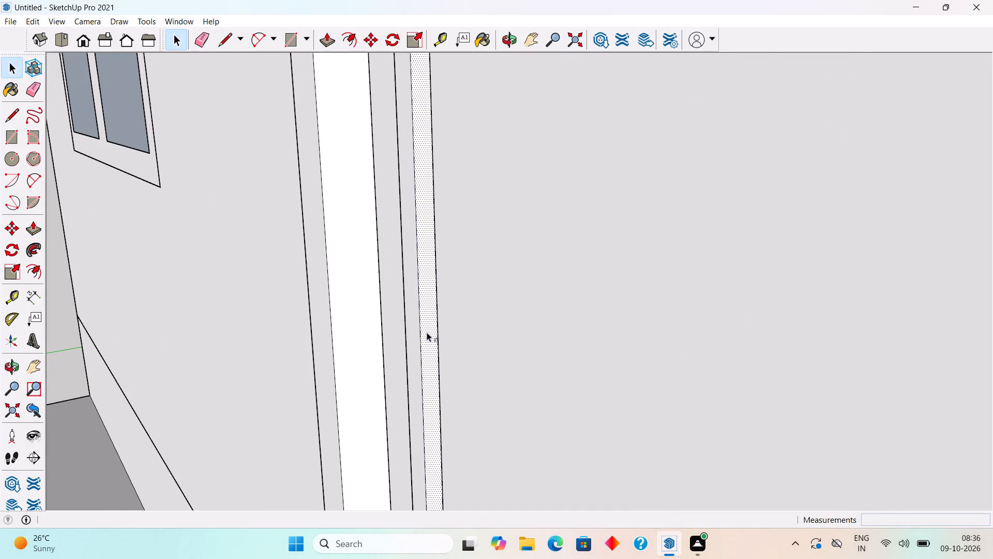
left_click(424, 345)
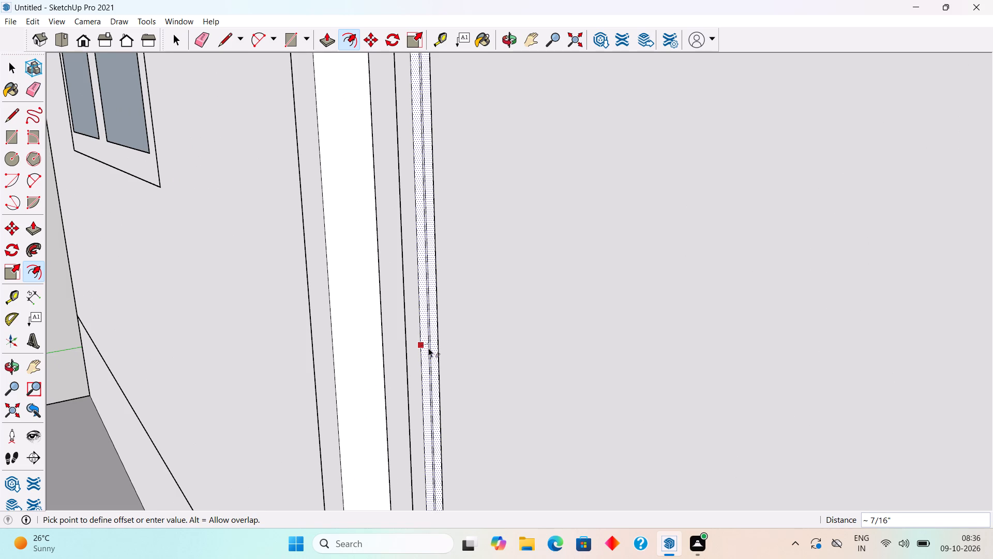
left_click(426, 351)
key("space")
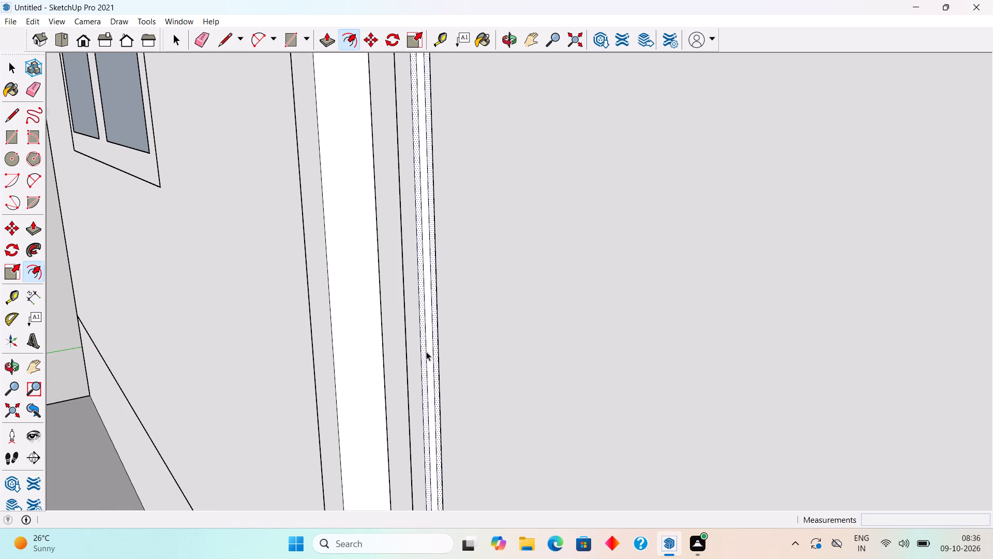
scroll(426, 351, "down", 5)
scroll(422, 503, "up", 3)
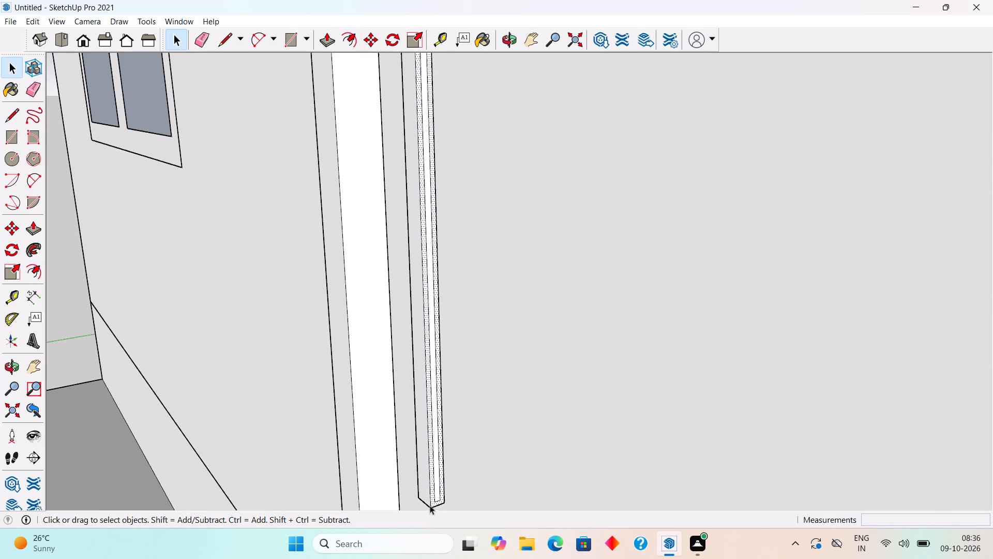
Draw a line from the offset outline's bottom corner to the panel-side edge of the door handle's side face.
middle_click_drag(437, 503, 431, 442)
scroll(438, 505, "up", 8)
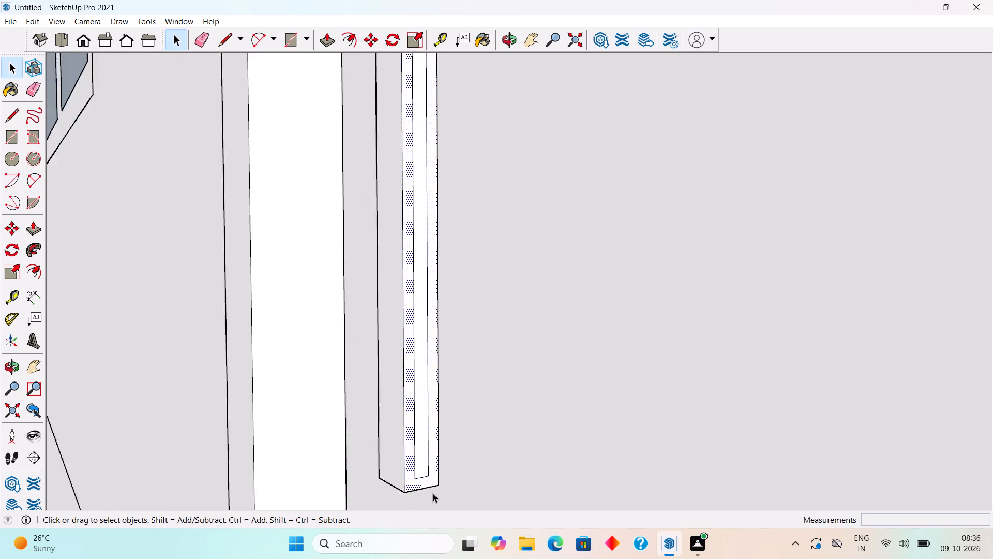
scroll(433, 493, "up", 6)
key("l")
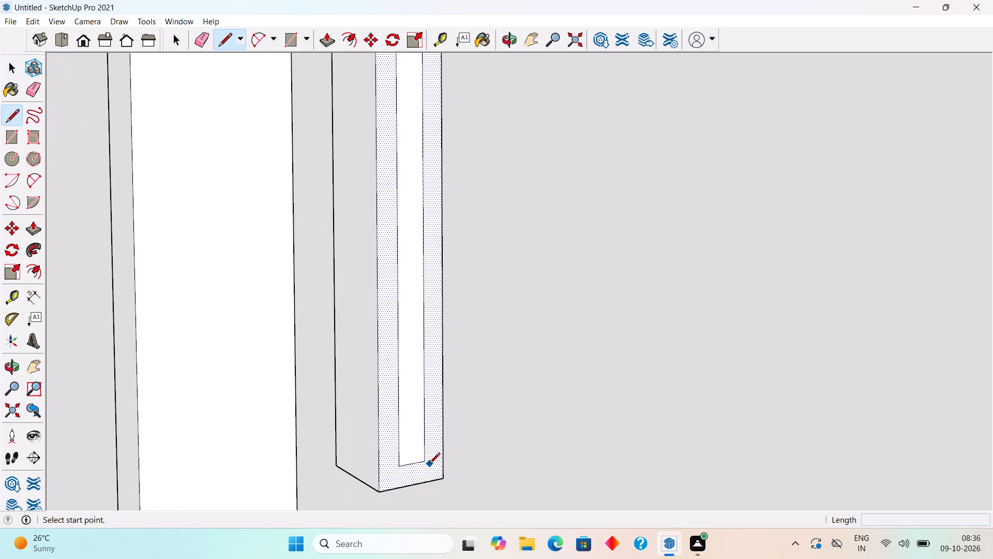
left_click(421, 461)
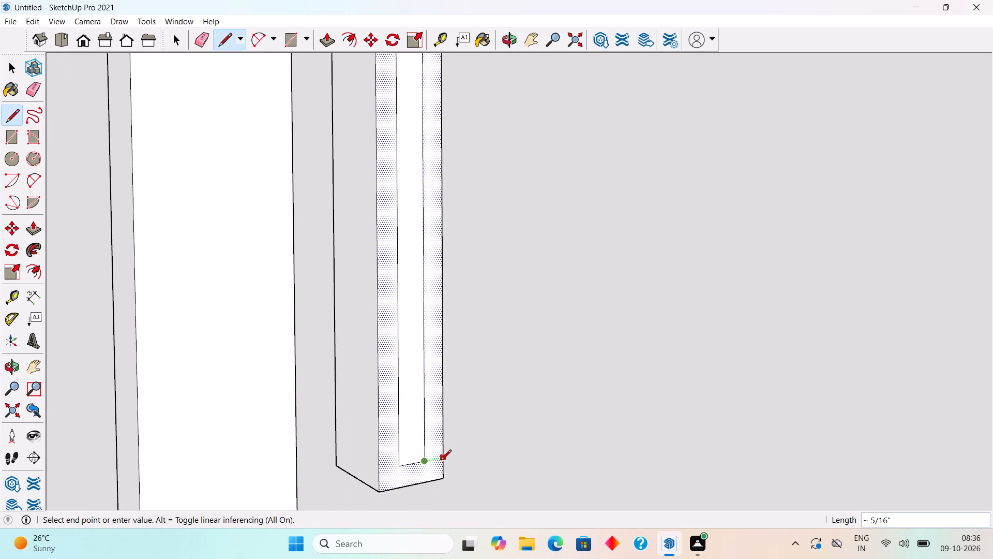
left_click(441, 461)
key("space")
scroll(441, 461, "down", 13)
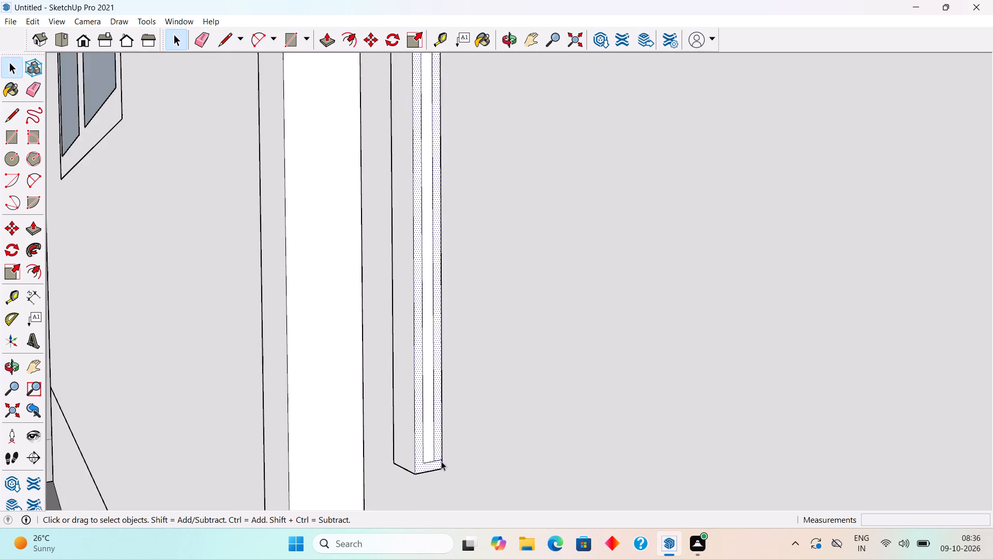
Connect the offset outline's top corner to the handle's panel-side edge, and delete the outline's long vertical edge nearest the panel.
scroll(441, 461, "down", 19)
scroll(443, 307, "up", 12)
left_click_drag(447, 279, 447, 202)
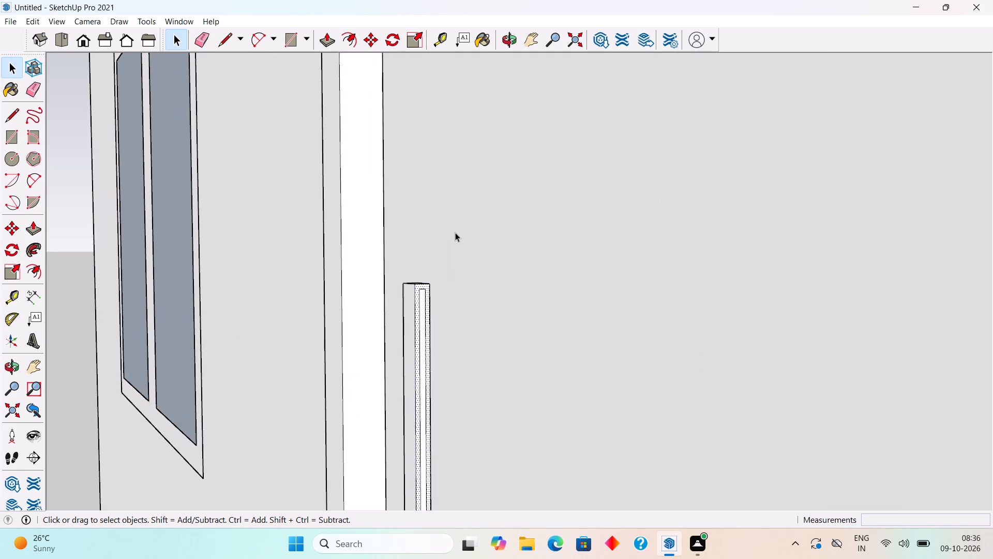
scroll(455, 232, "up", 20)
scroll(455, 232, "up", 1)
left_click(411, 338)
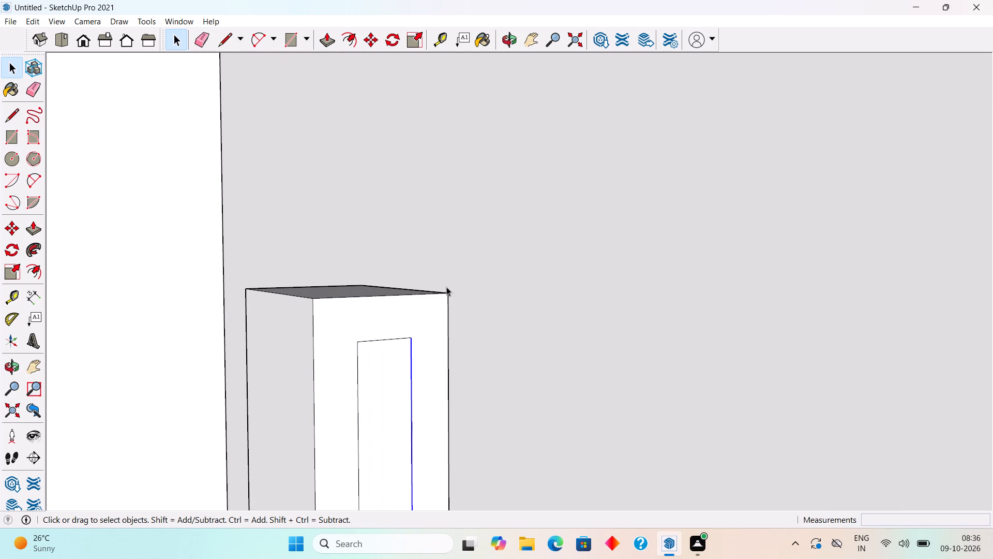
key("l")
left_click(411, 336)
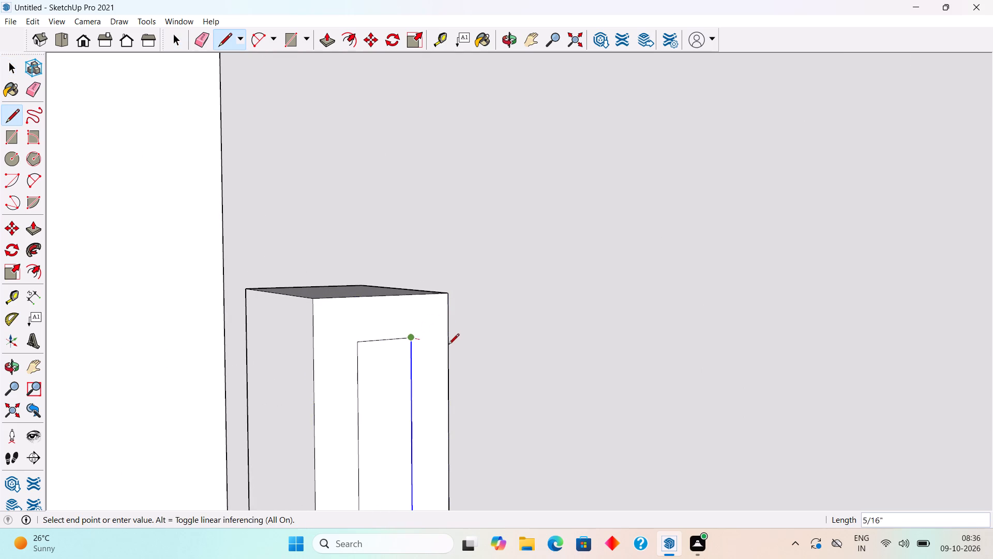
left_click(450, 336)
key("space")
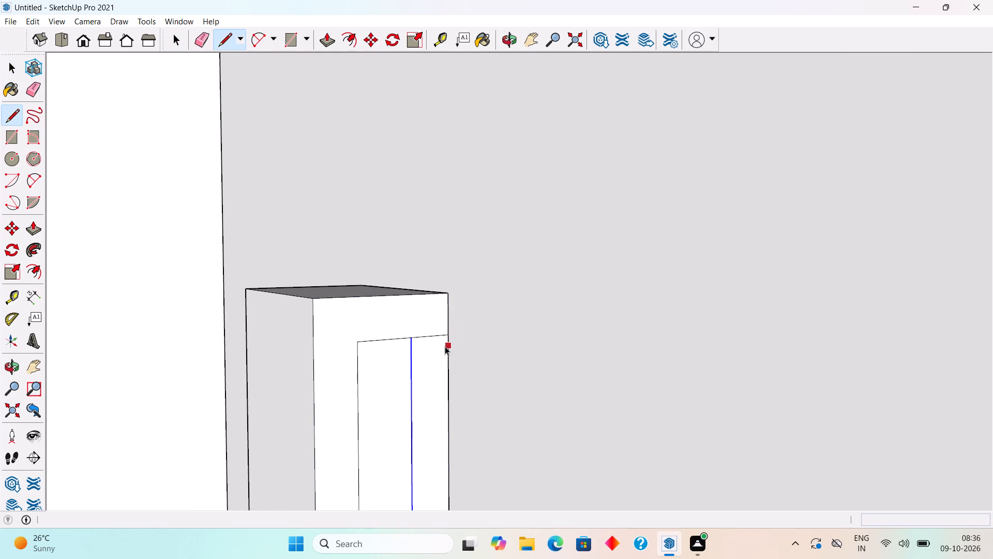
key("Delete")
Push the enclosed side face 1 1/2" through the handle's full width to cut the gap between grip and panel.
left_click(413, 359)
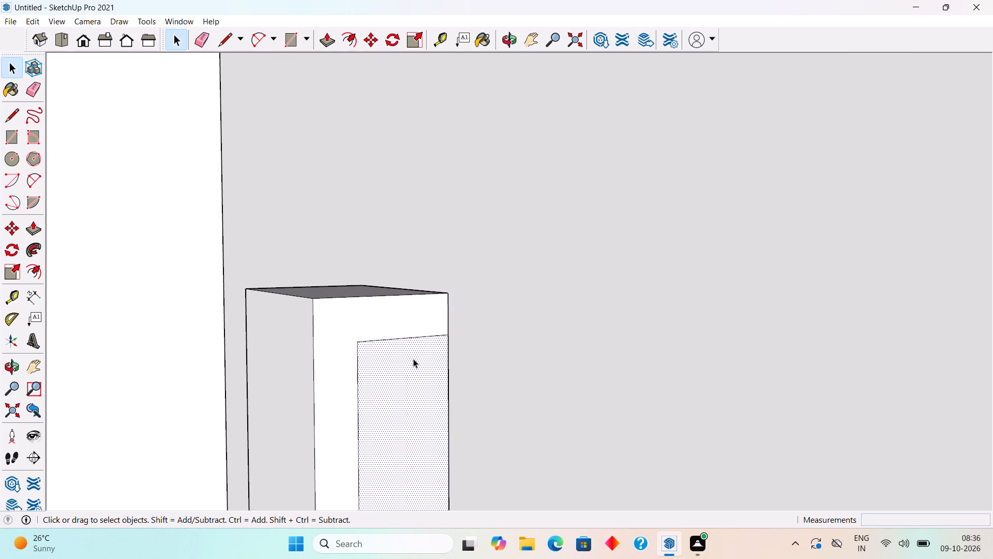
scroll(411, 359, "down", 9)
key("p")
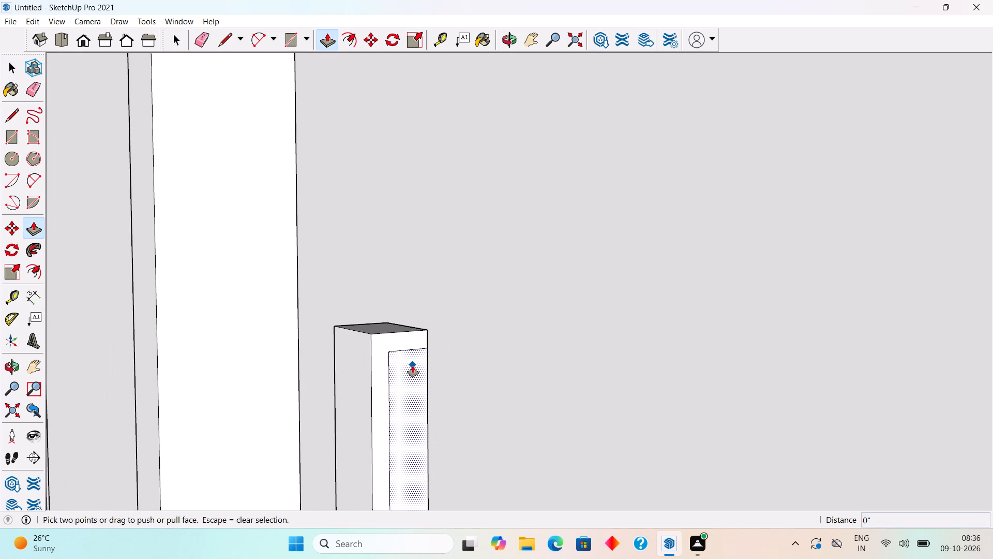
left_click_drag(413, 366, 378, 366)
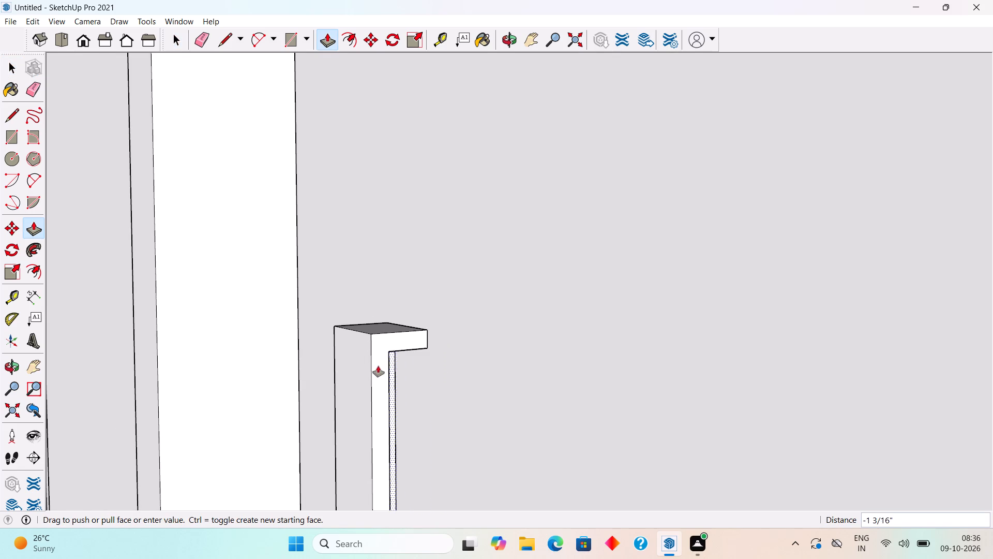
left_click_drag(378, 366, 355, 366)
key("space")
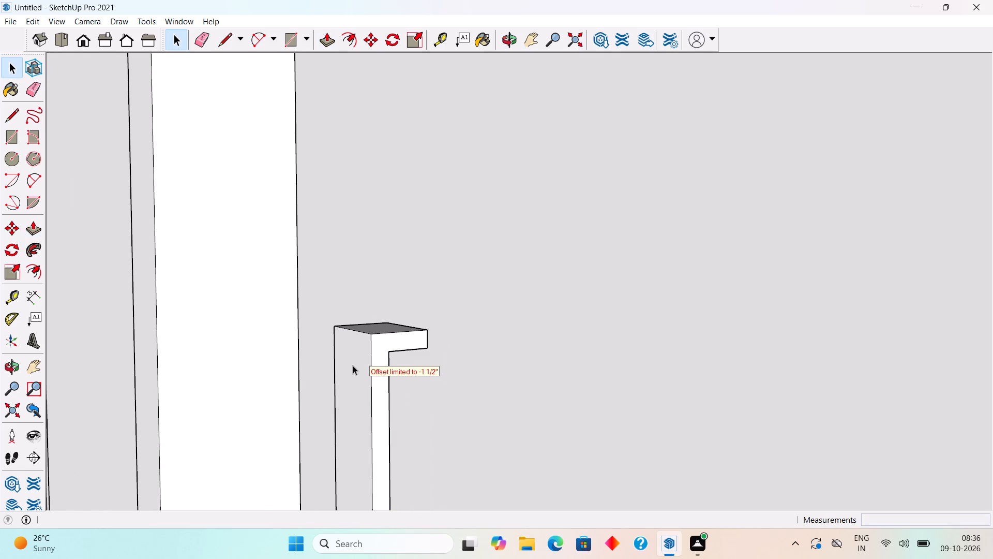
Extend the door handle's top end face upward by about 5/16".
scroll(353, 365, "down", 5)
middle_click_drag(354, 360, 505, 429)
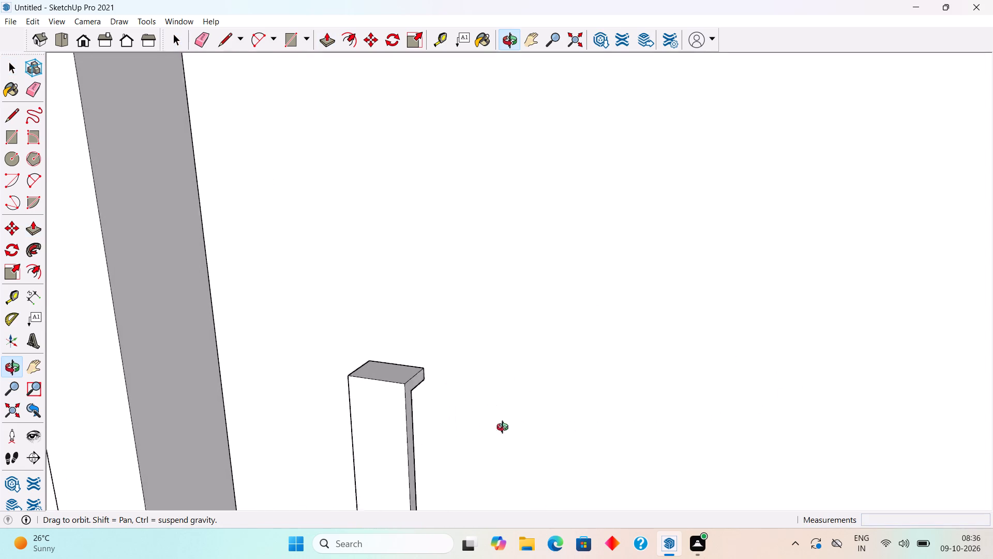
middle_click_drag(505, 429, 462, 421)
scroll(368, 348, "up", 6)
left_click(394, 374)
key("p")
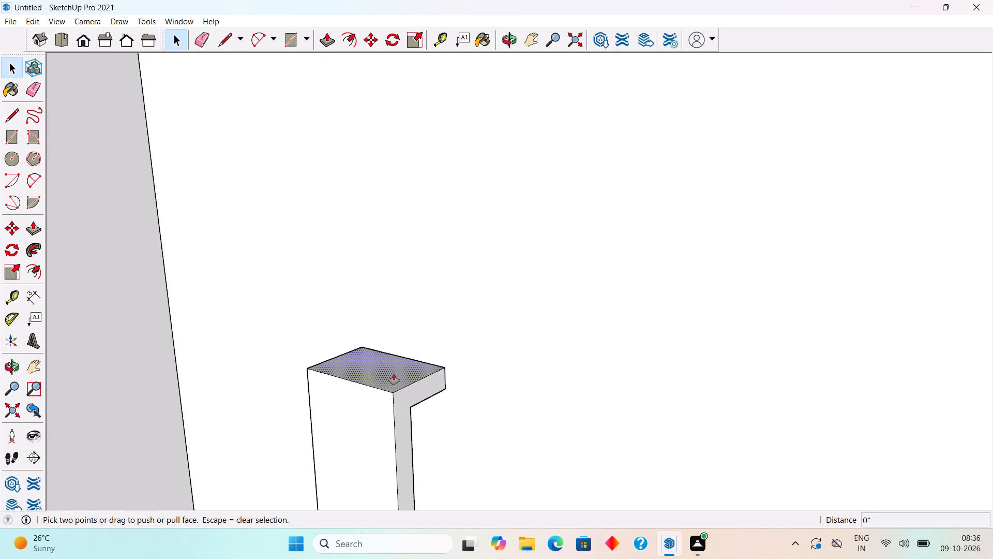
left_click(394, 374)
left_click(399, 350)
scroll(403, 358, "down", 11)
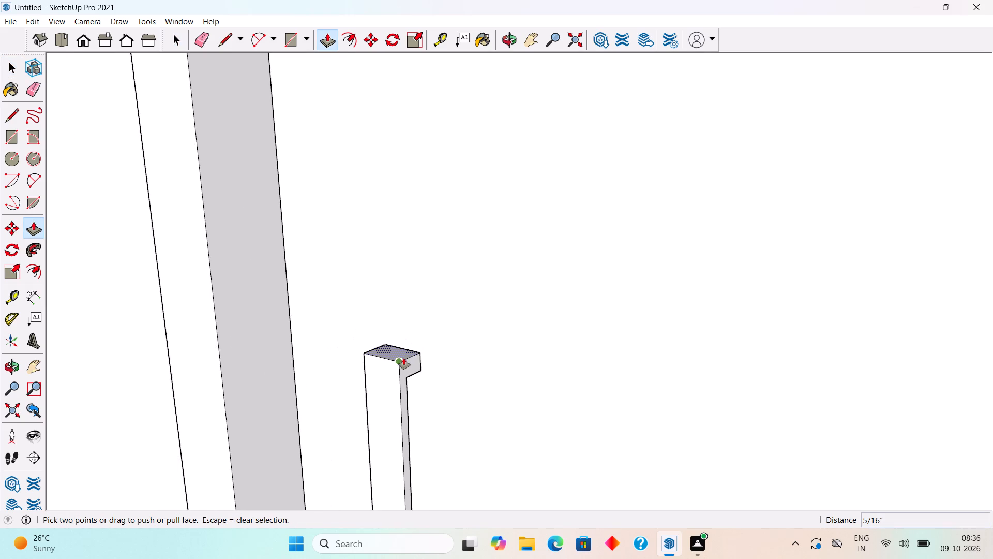
scroll(404, 358, "down", 20)
scroll(404, 358, "down", 1)
key("space")
Extend the door handle's bottom end face downward by about 1/2".
scroll(406, 386, "down", 12)
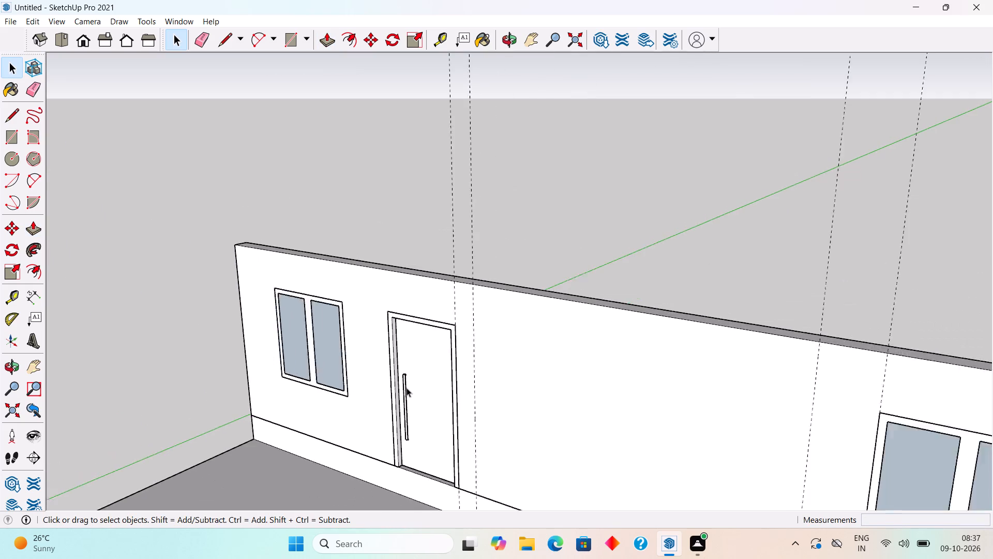
scroll(407, 388, "down", 2)
scroll(413, 463, "up", 20)
middle_click_drag(408, 330, 464, 198)
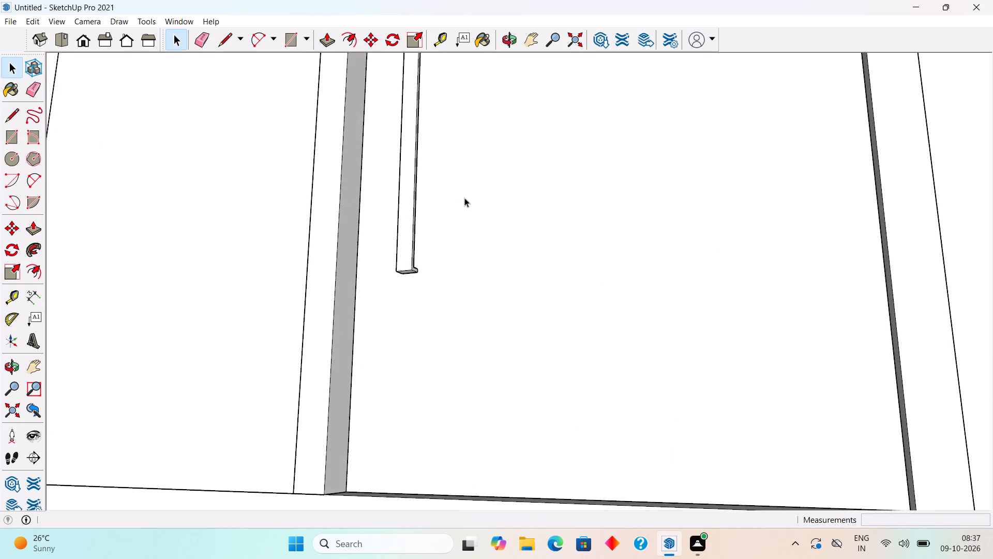
scroll(416, 284, "up", 16)
left_click(412, 258)
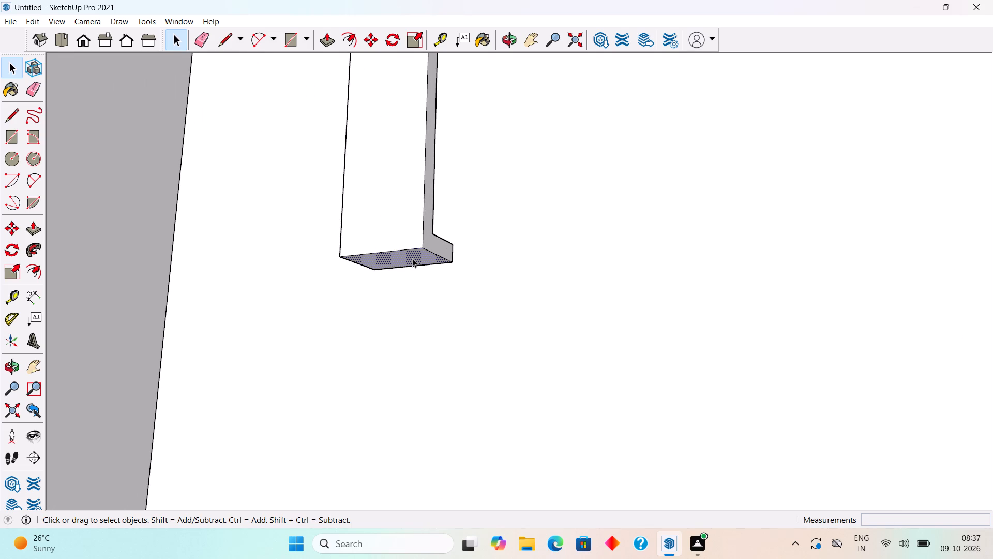
key("p")
left_click(412, 258)
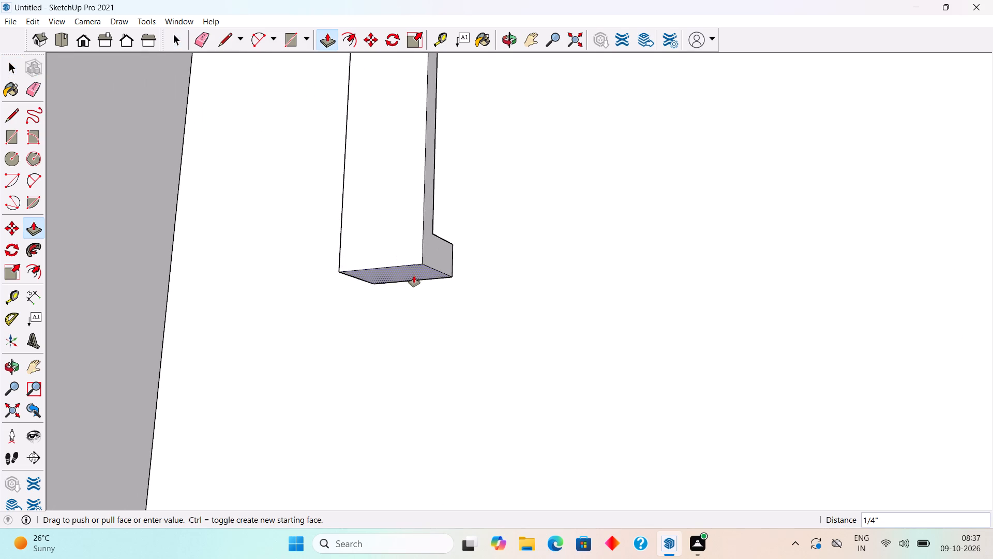
key("space")
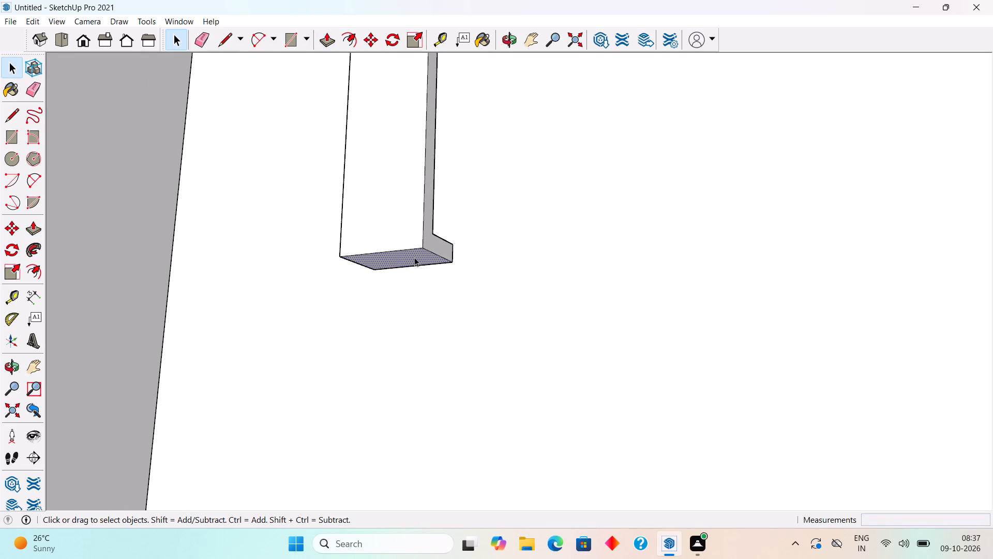
key("p")
left_click(414, 259)
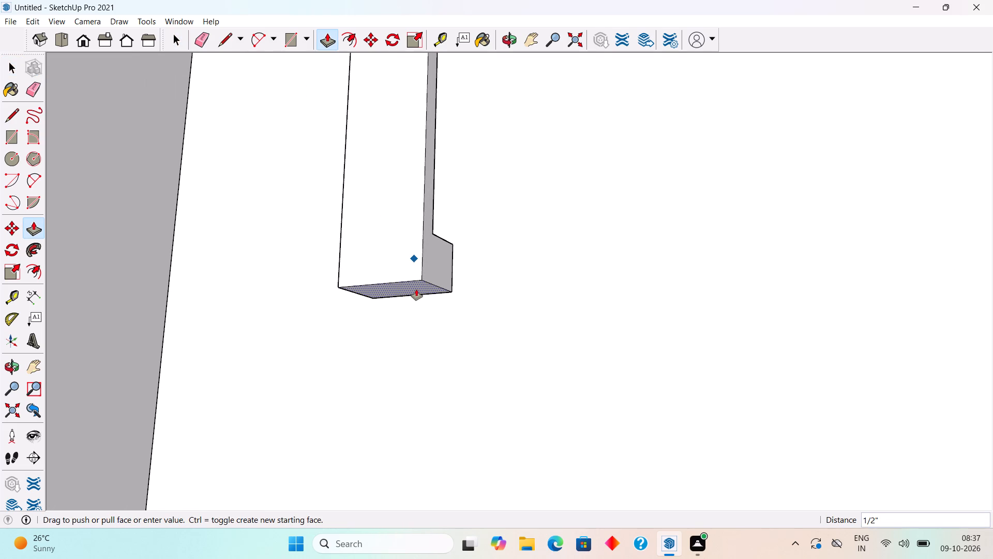
left_click(416, 289)
key("space")
Make the whole door handle a group, and clear the selection.
triple_click(410, 267)
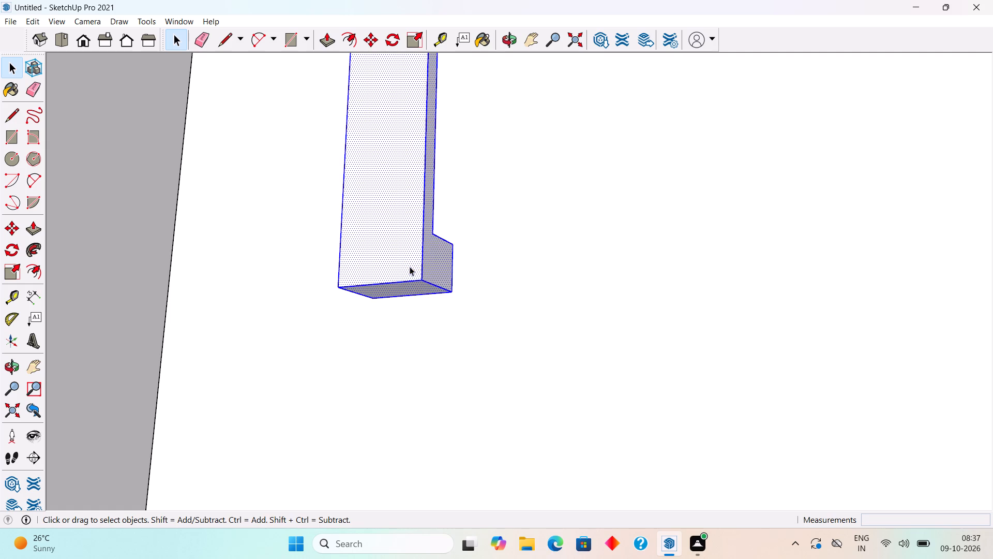
right_click(410, 267)
left_click(491, 372)
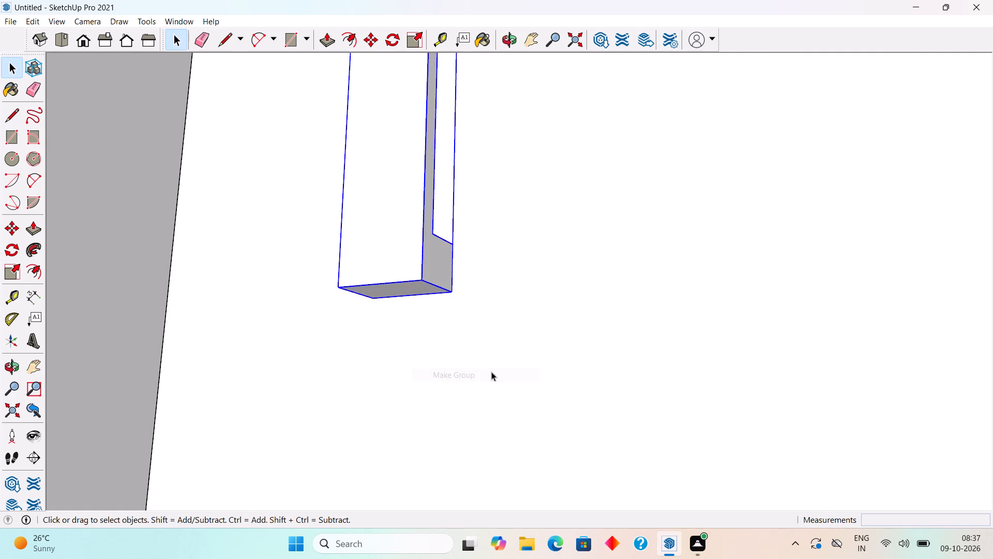
scroll(491, 372, "down", 20)
scroll(491, 372, "down", 17)
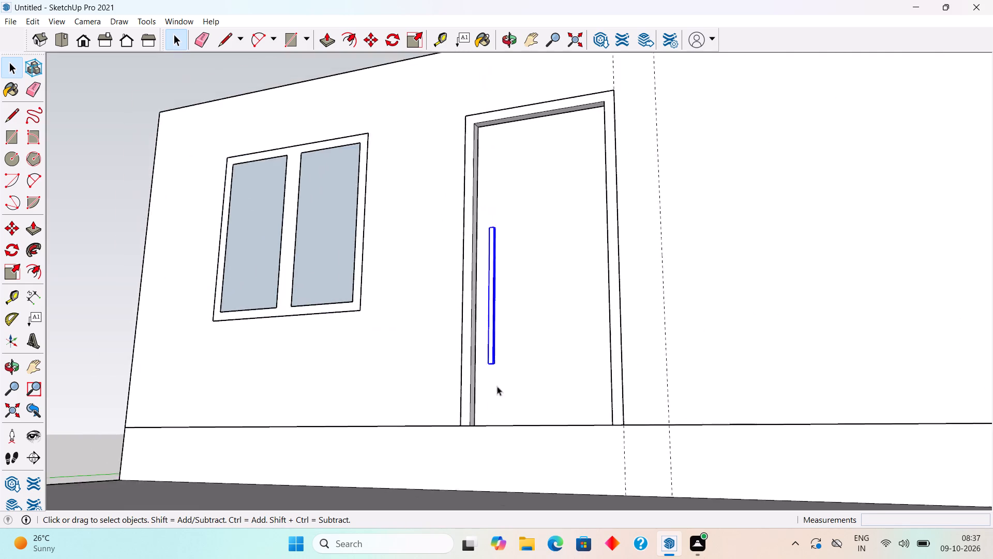
middle_click_drag(499, 408, 621, 467)
scroll(621, 467, "down", 4)
scroll(533, 363, "down", 5)
left_click(449, 158)
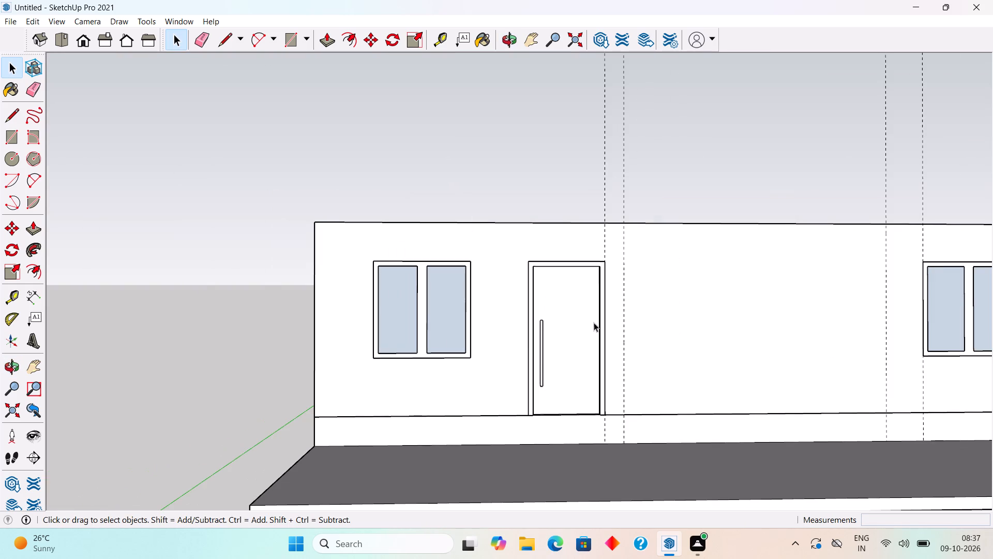
Draw a rectangle filling the empty second door opening, from its top corner beside the window to the opposite bottom corner.
middle_click_drag(598, 328, 443, 403)
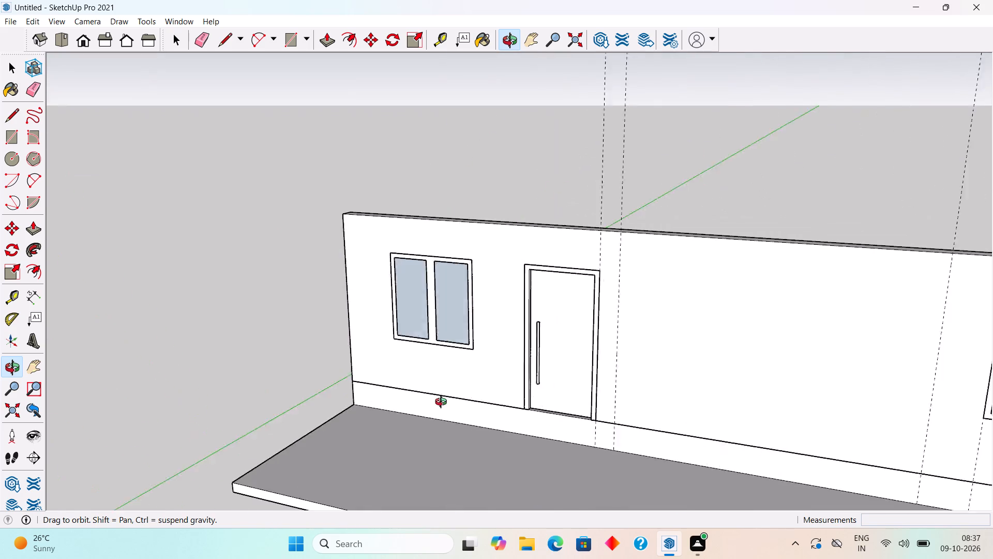
middle_click_drag(443, 403, 435, 345)
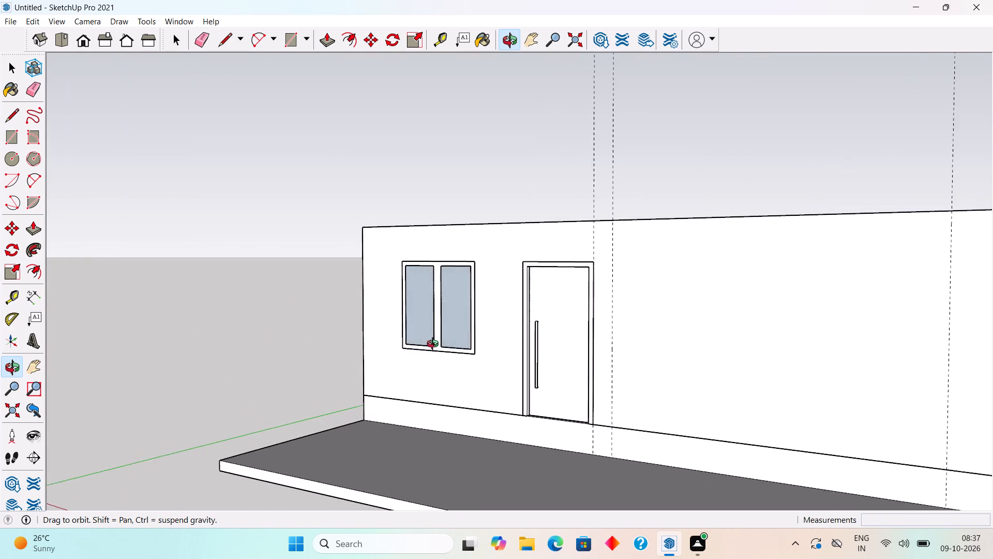
middle_click_drag(435, 345, 486, 345)
scroll(486, 345, "down", 8)
middle_click_drag(591, 400, 806, 401)
scroll(805, 400, "up", 2)
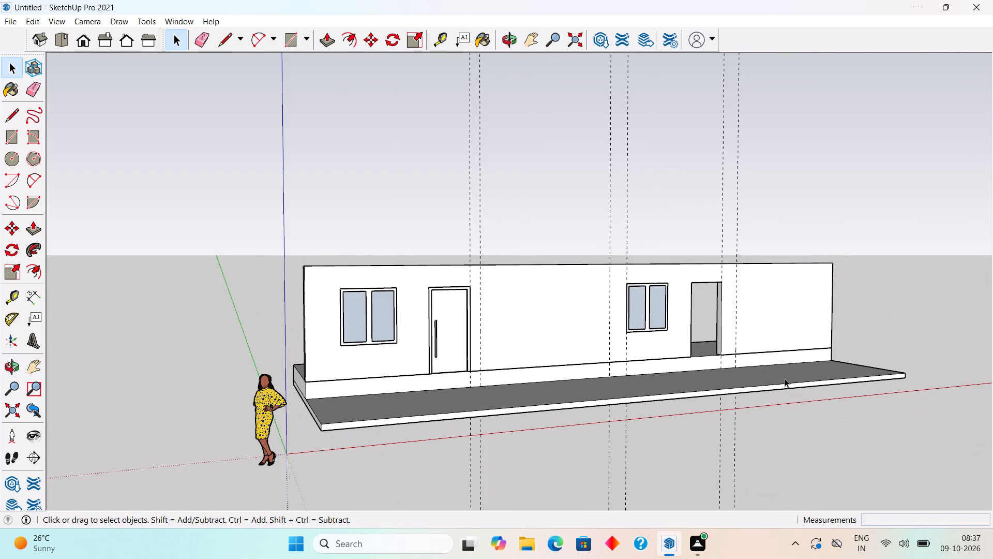
scroll(865, 244, "up", 9)
middle_click_drag(845, 321, 772, 344)
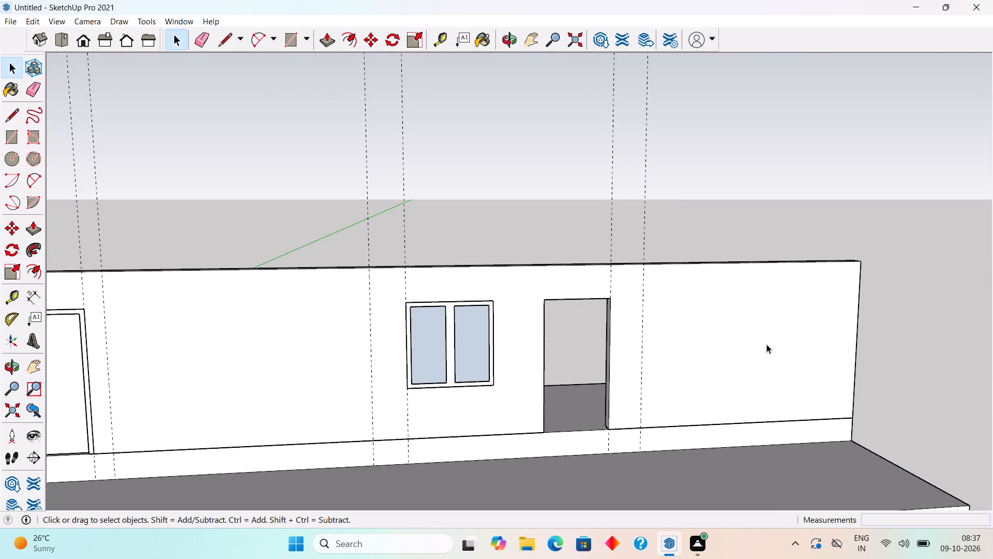
scroll(688, 347, "up", 3)
middle_click_drag(626, 358, 567, 333)
scroll(567, 333, "up", 1)
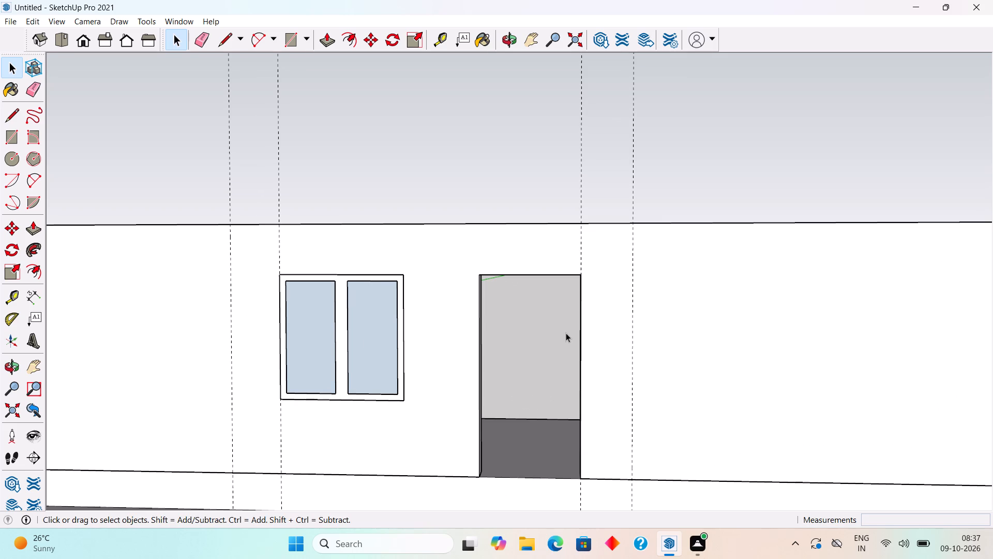
key("r")
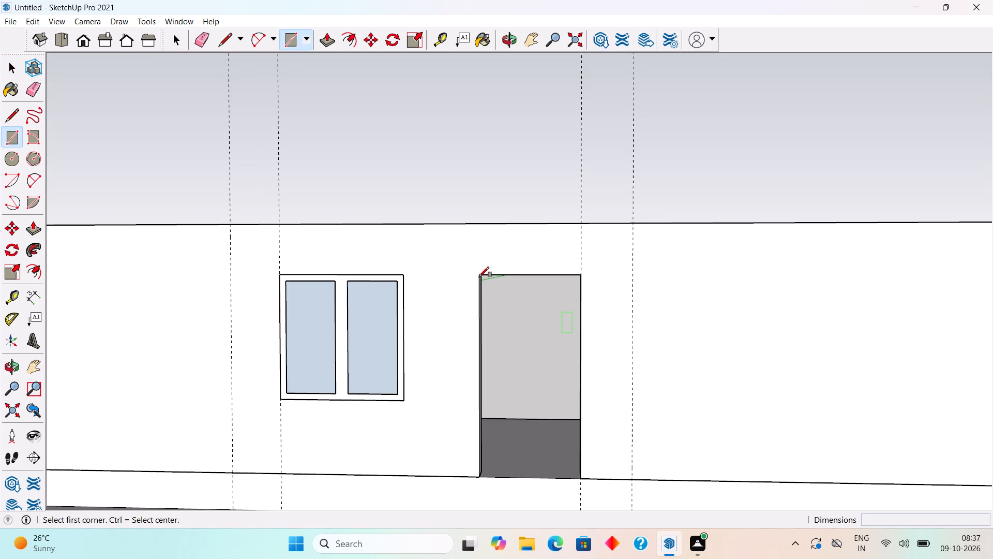
left_click(479, 276)
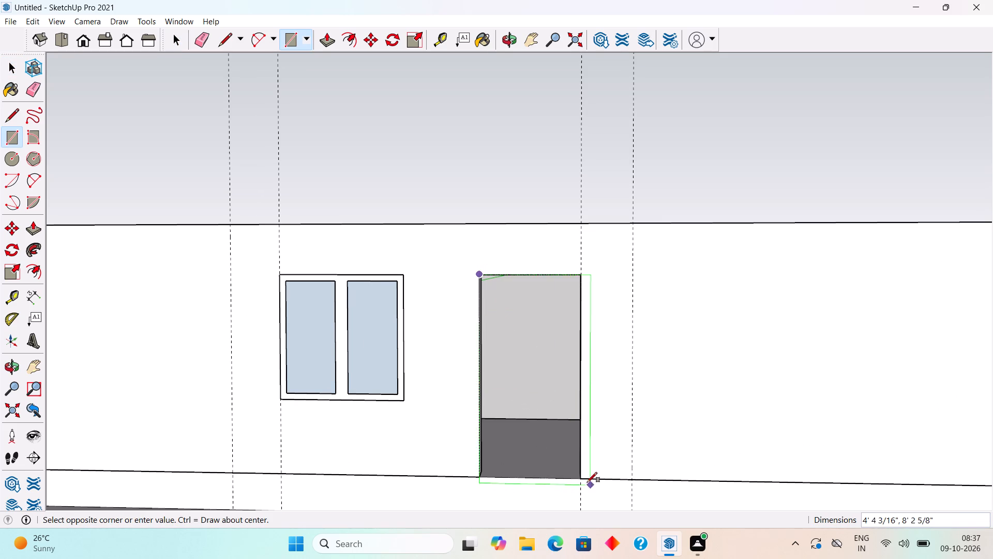
left_click(579, 480)
key("space")
Offset the outline of the second door opening's rectangle inward by 3".
key("f")
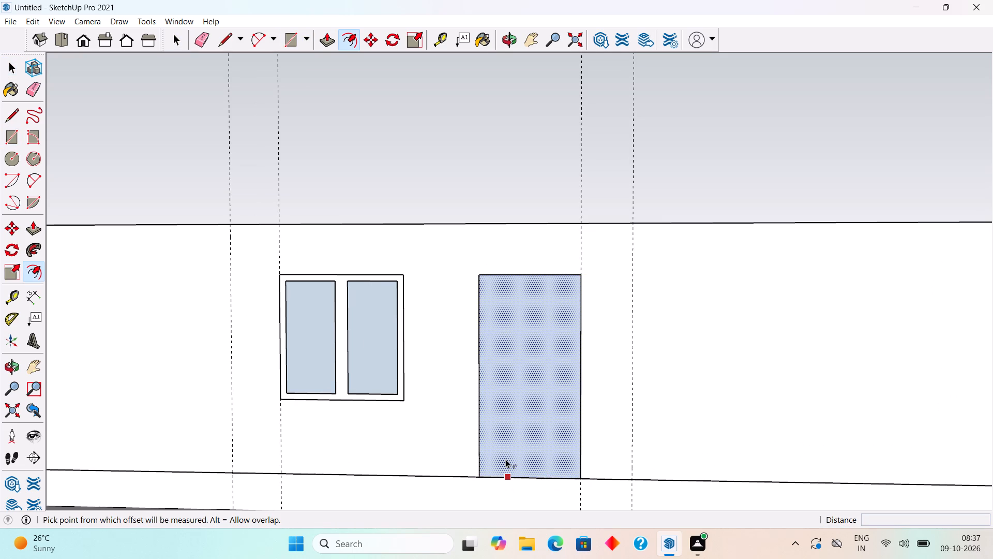
left_click(505, 459)
type("3\"")
key("Return")
key("space")
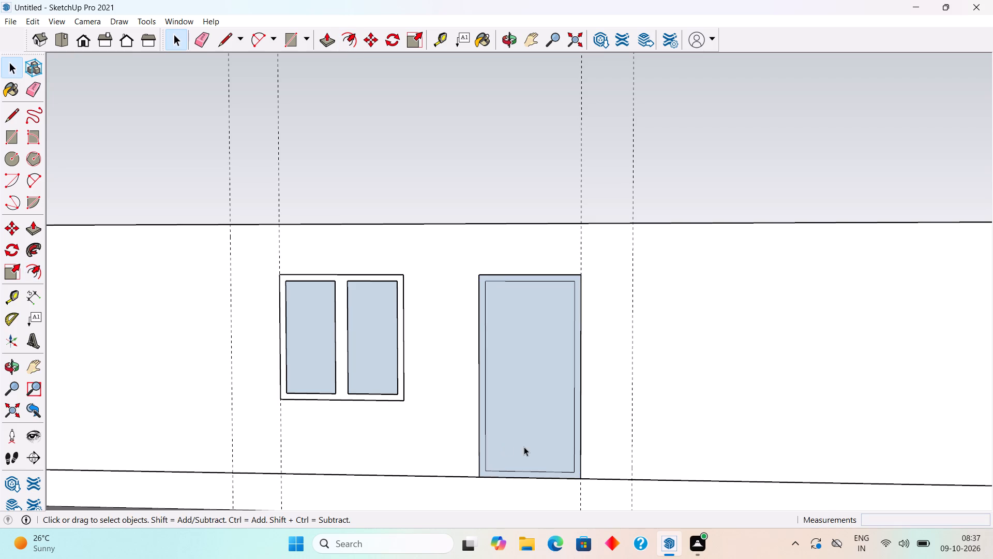
Draw two 3" vertical lines from the inner outline's bottom corners down to the bottom edge of the second door opening.
scroll(532, 499, "up", 12)
key("l")
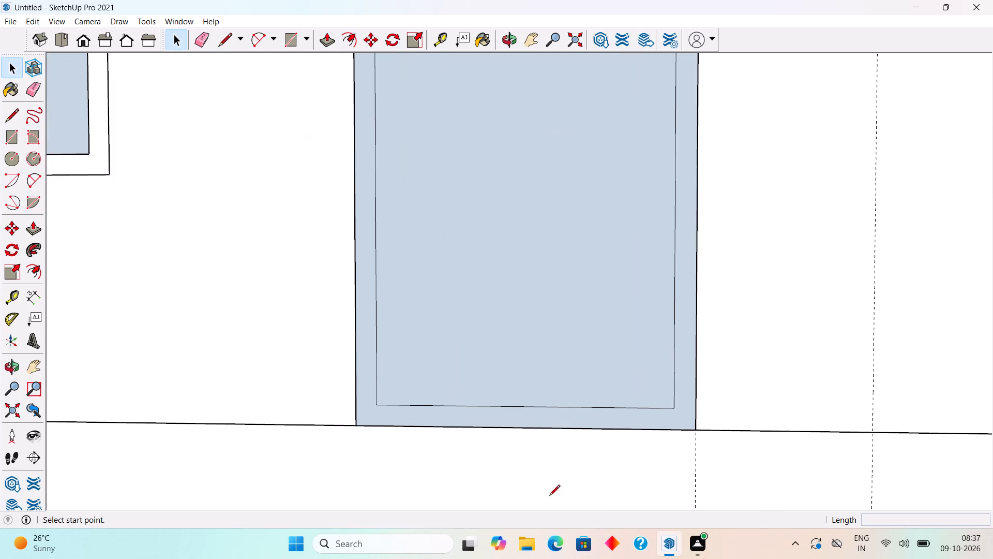
left_click(674, 408)
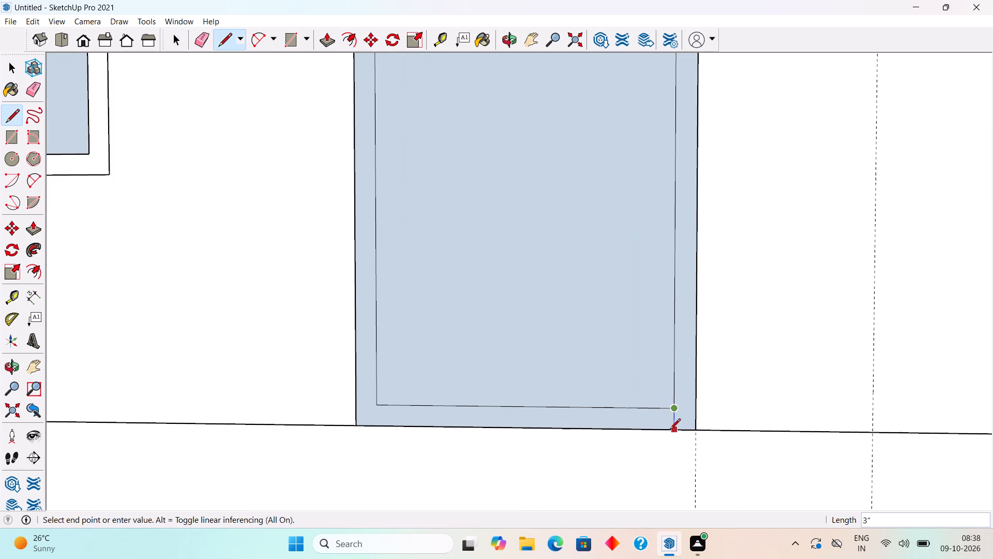
left_click(670, 430)
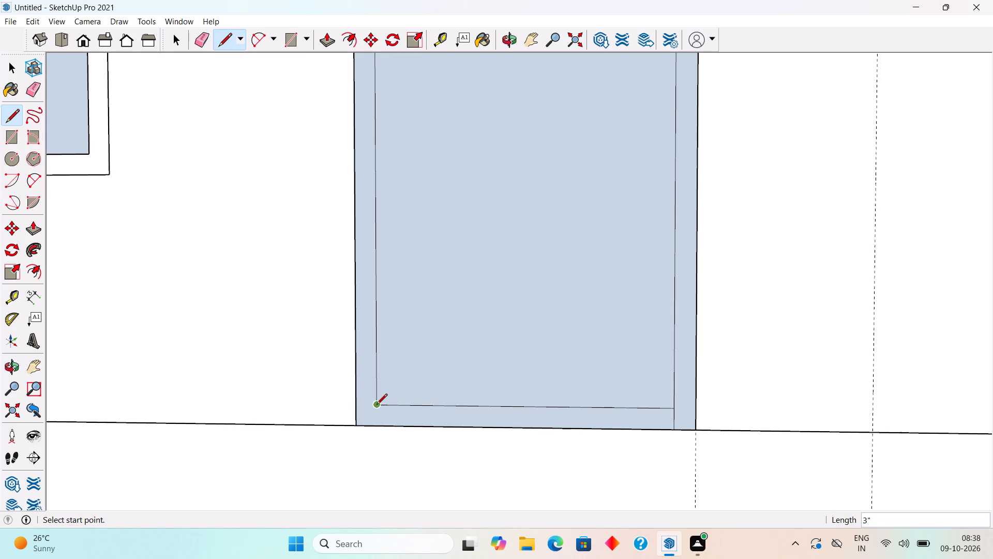
left_click(377, 405)
left_click(377, 423)
key("space")
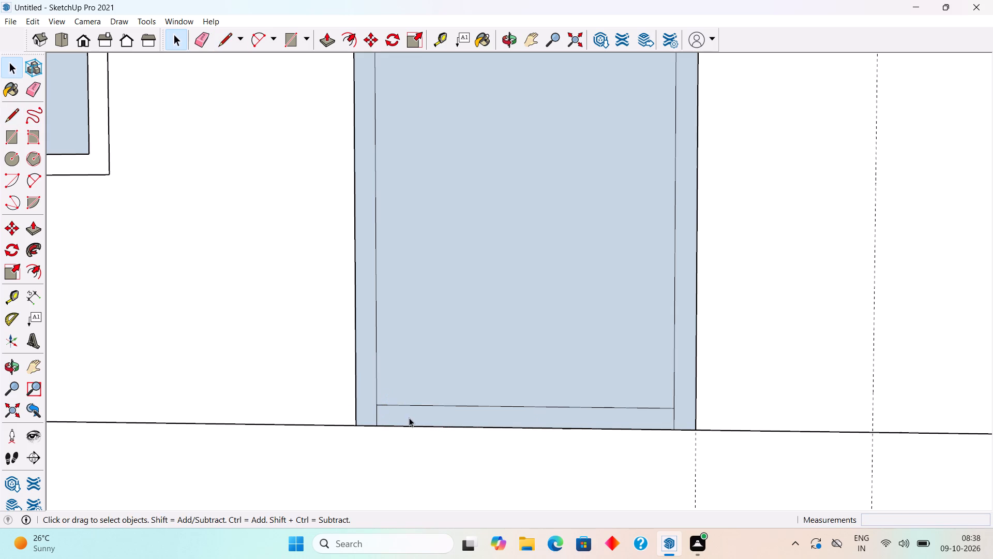
Delete the inner outline's bottom line and the enclosed inner face, leaving only a three-sided door frame face.
left_click(419, 406)
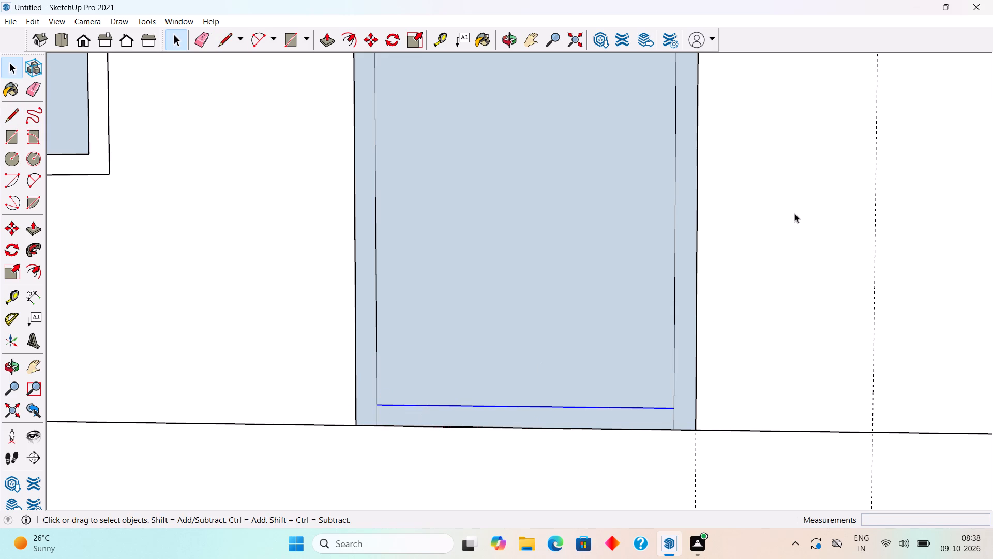
key("Delete")
left_click(663, 288)
key("Delete")
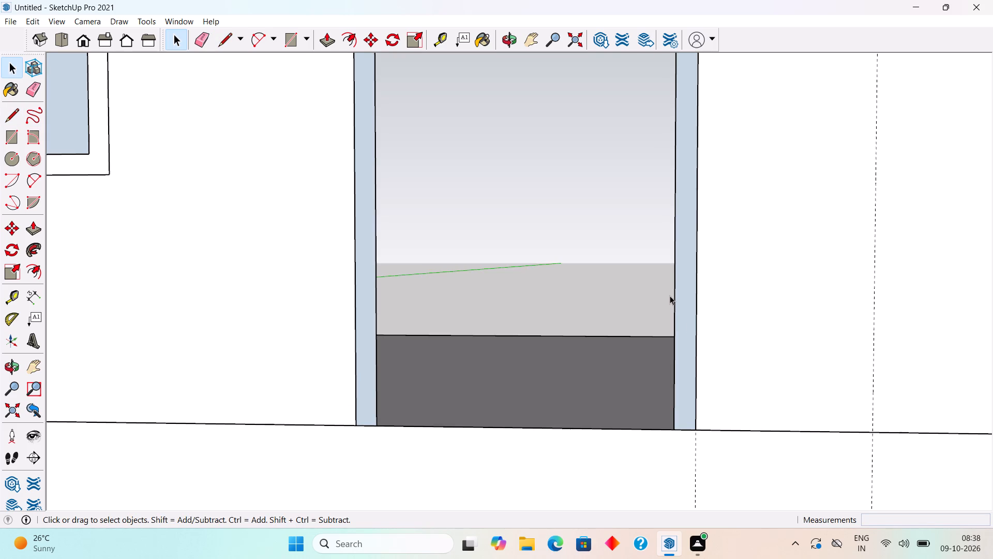
Push/Pull the second door's frame face outward by 6".
left_click(691, 332)
key("p")
left_click(691, 332)
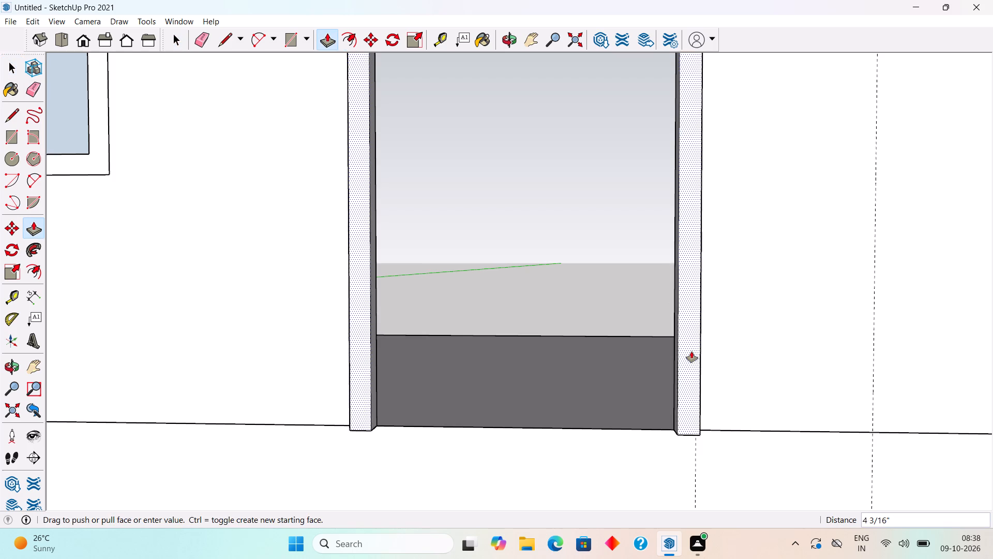
left_click(691, 352)
type("6\"")
key("Return")
Make the whole extruded second door frame a group.
key("space")
triple_click(691, 352)
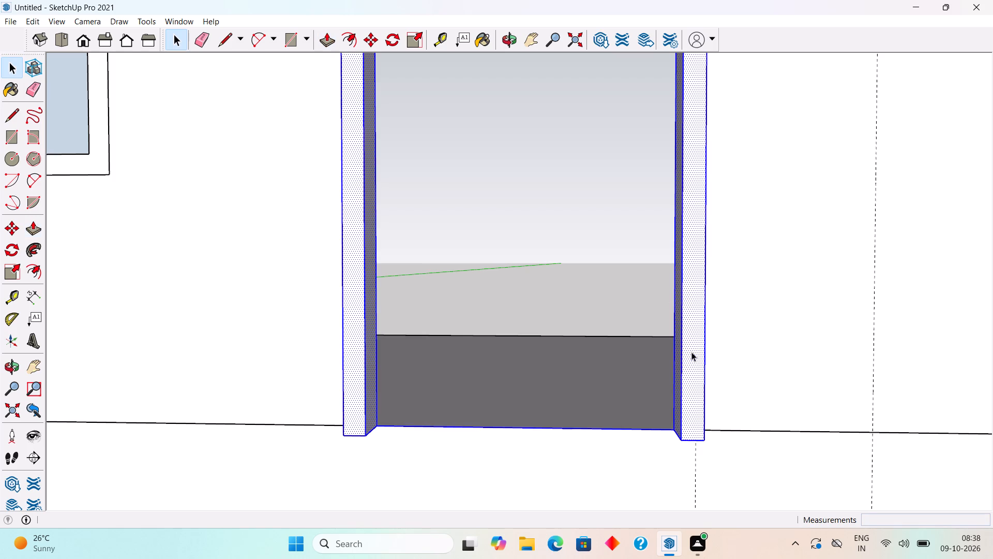
right_click(691, 352)
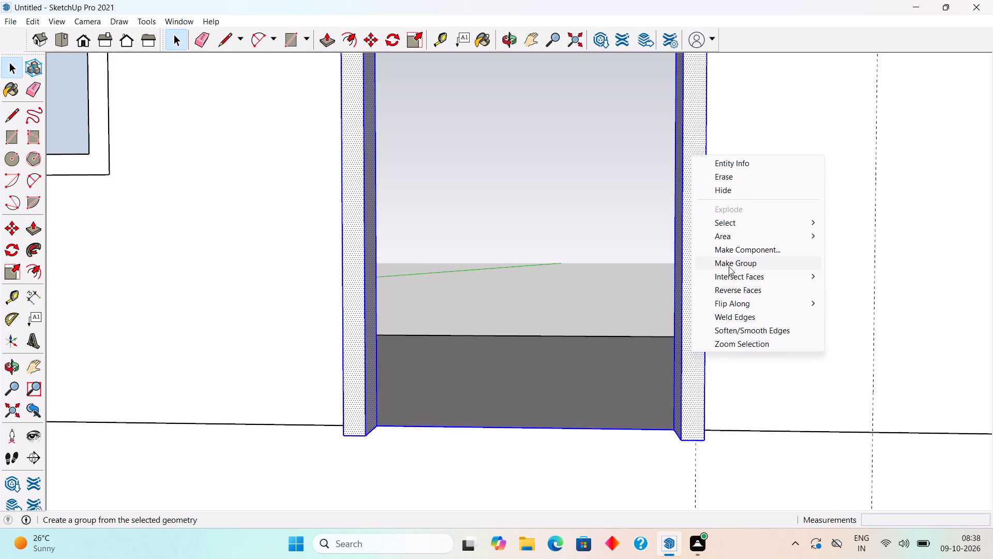
left_click(729, 264)
Move the door frame group 6" back from its bottom outer corner so its front is flush with the wall, and deselect it.
scroll(734, 453, "up", 8)
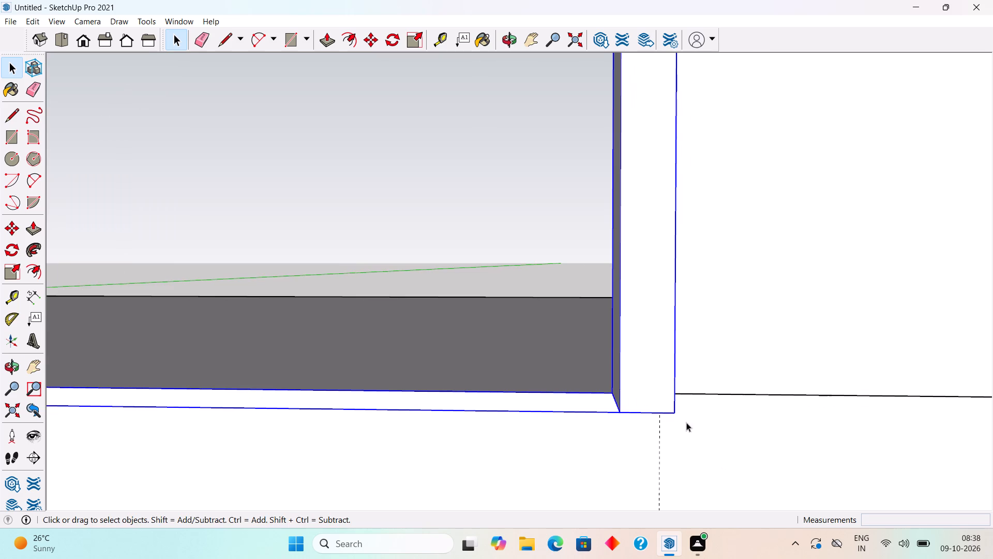
middle_click_drag(686, 422, 604, 421)
key("m")
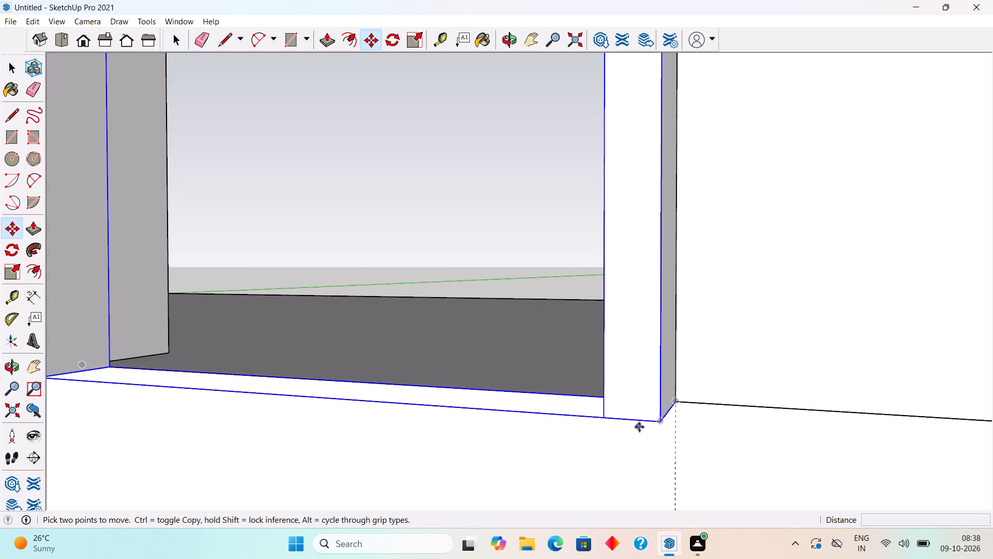
left_click(664, 422)
left_click(675, 399)
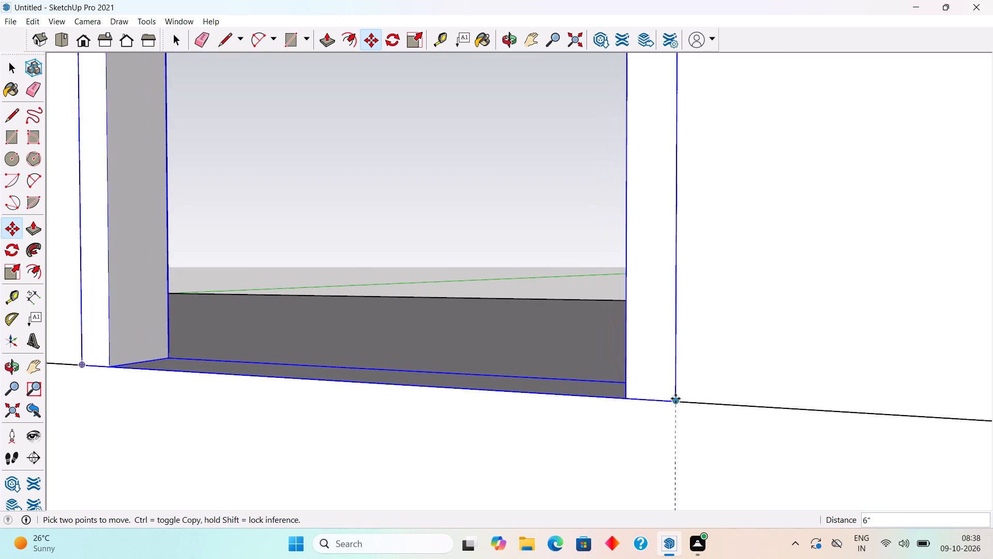
key("space")
left_click(506, 254)
Open the second door frame group, delete the leftover bottom edge between its two jambs, and leave the group.
middle_click_drag(531, 384, 625, 421)
scroll(625, 421, "down", 3)
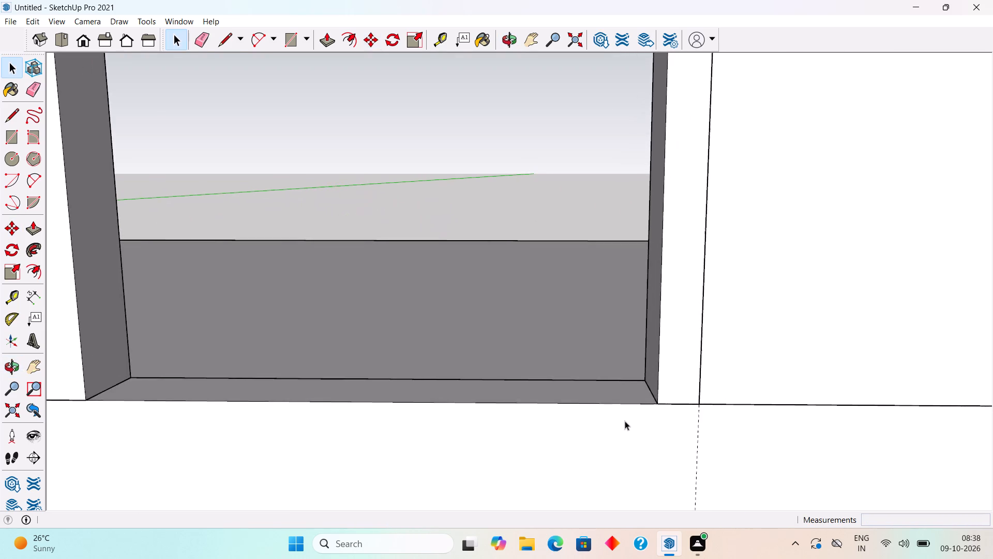
scroll(625, 421, "down", 2)
left_click(603, 391)
triple_click(603, 391)
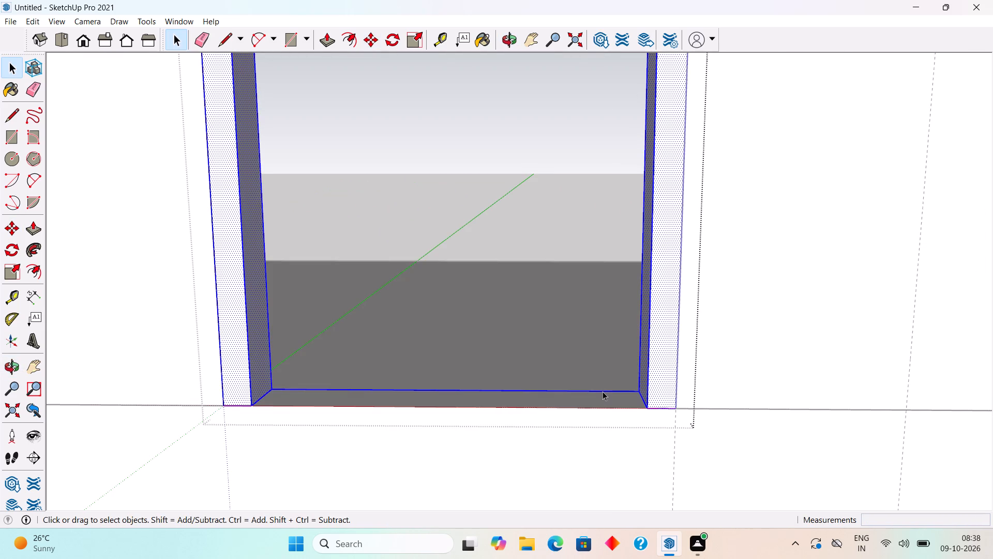
double_click(603, 391)
double_click(603, 391)
left_click(603, 391)
scroll(651, 383, "up", 4)
triple_click(649, 384)
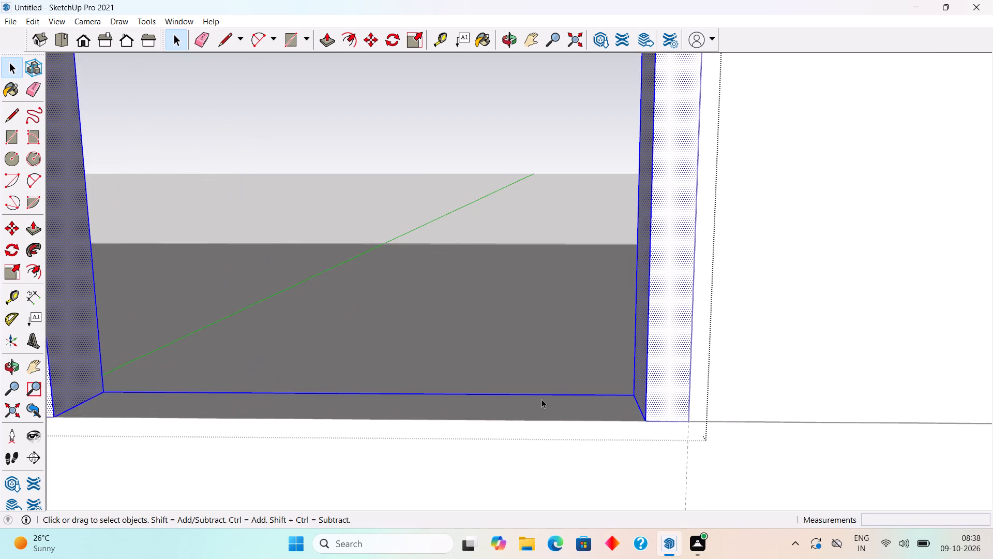
left_click(541, 399)
left_click(541, 395)
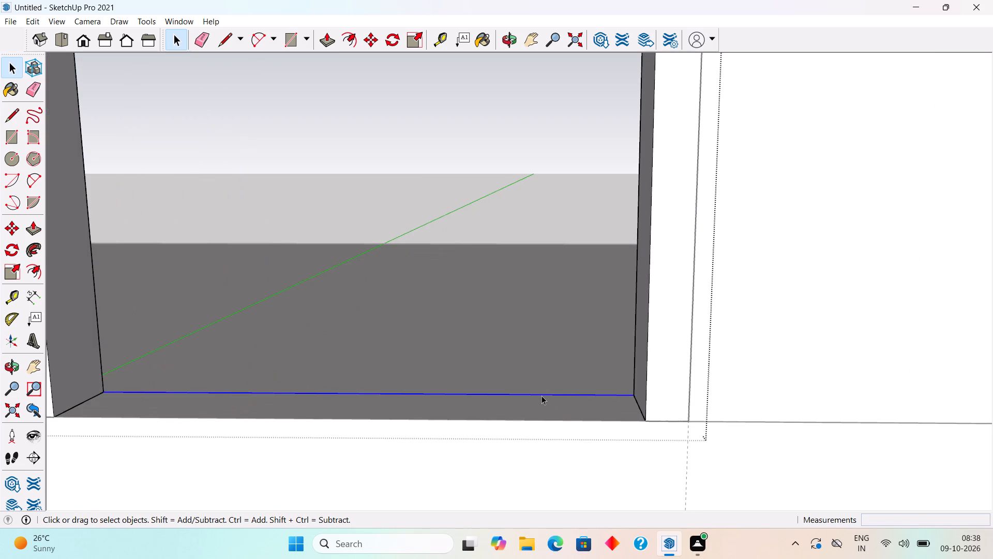
key("Delete")
scroll(541, 395, "down", 6)
left_click(476, 216)
scroll(505, 314, "down", 3)
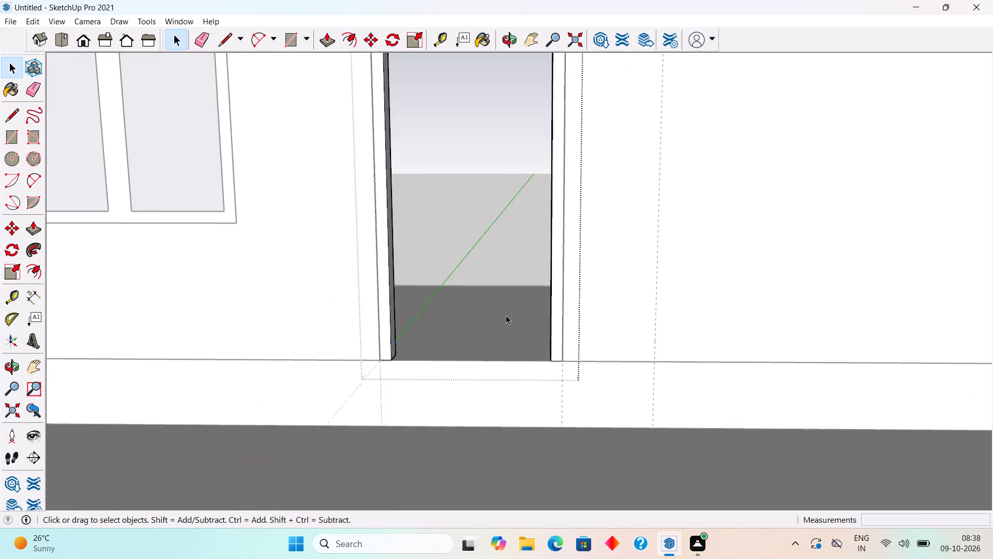
scroll(506, 315, "down", 6)
left_click(484, 230)
left_click(484, 230)
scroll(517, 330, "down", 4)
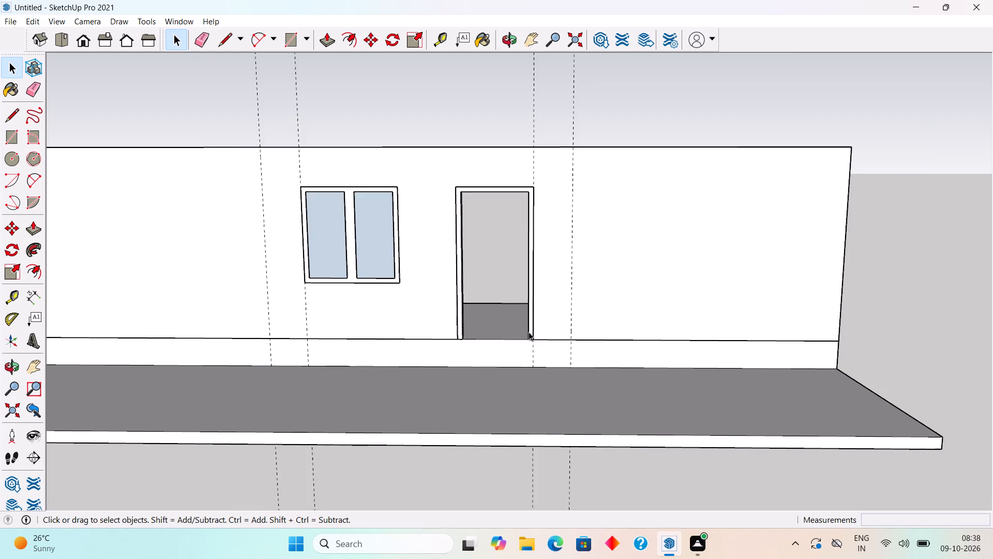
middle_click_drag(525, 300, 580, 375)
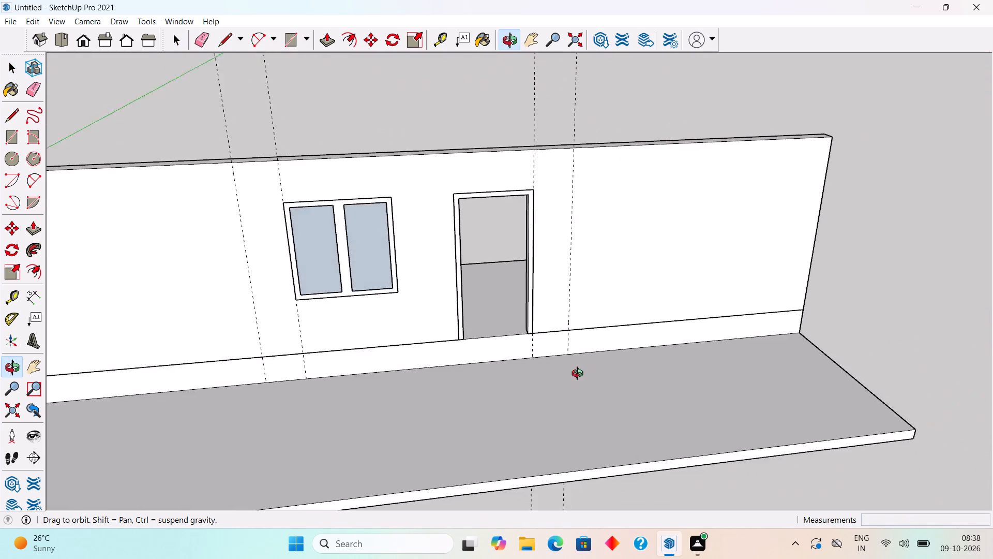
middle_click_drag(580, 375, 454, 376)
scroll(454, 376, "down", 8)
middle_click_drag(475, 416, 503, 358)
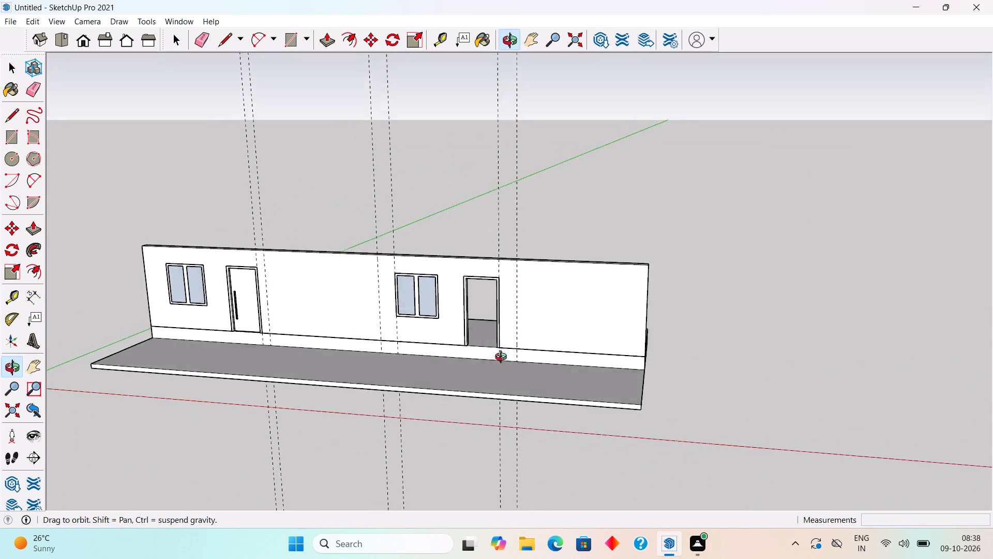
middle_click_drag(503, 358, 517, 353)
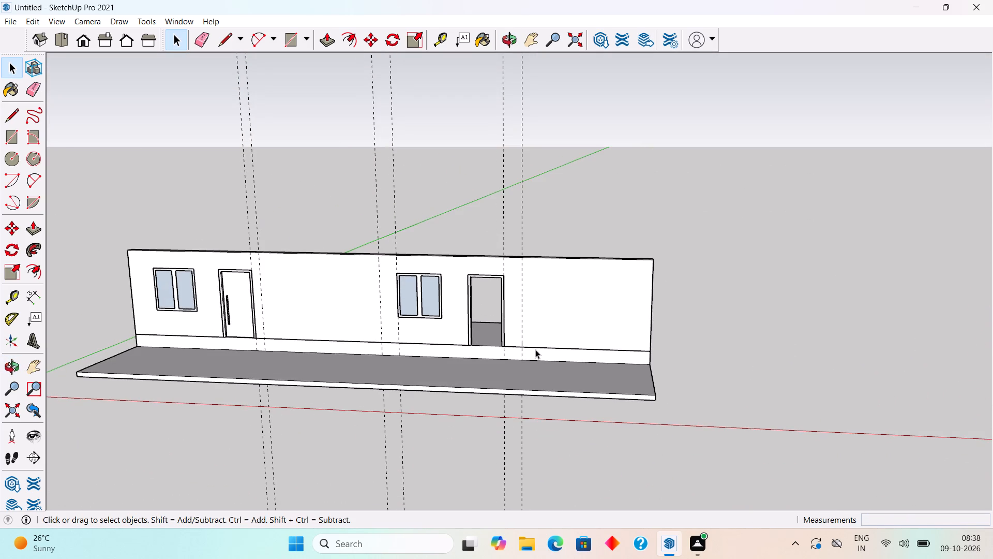
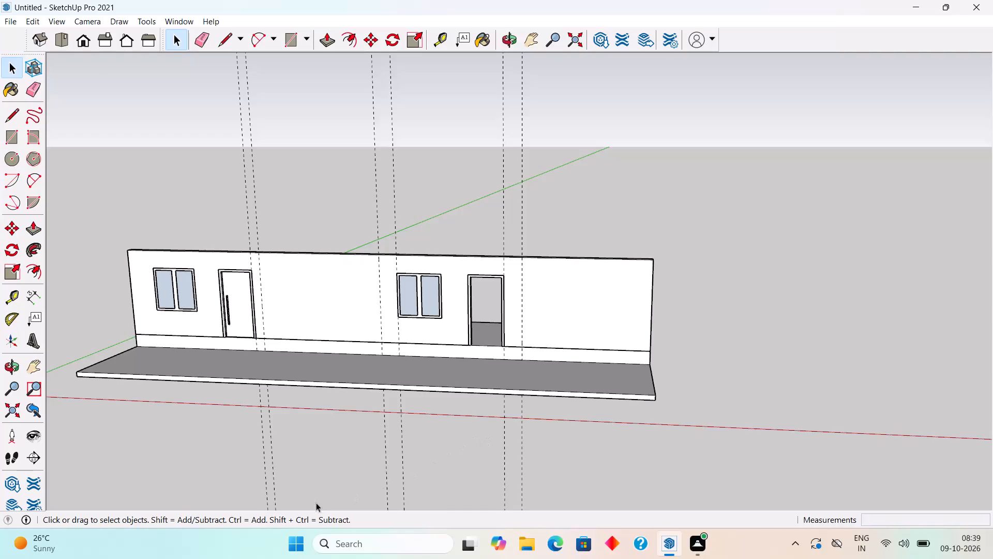
Review the whole front wall on its stepped base slab, checking both windows and both door openings.
scroll(312, 503, "down", 2)
scroll(270, 483, "up", 1)
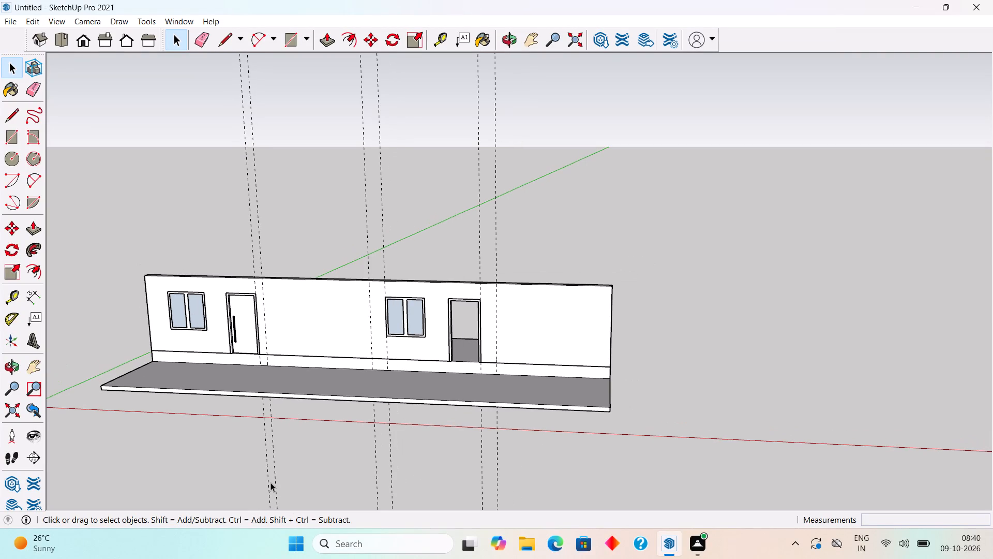
scroll(270, 482, "down", 4)
scroll(277, 507, "up", 5)
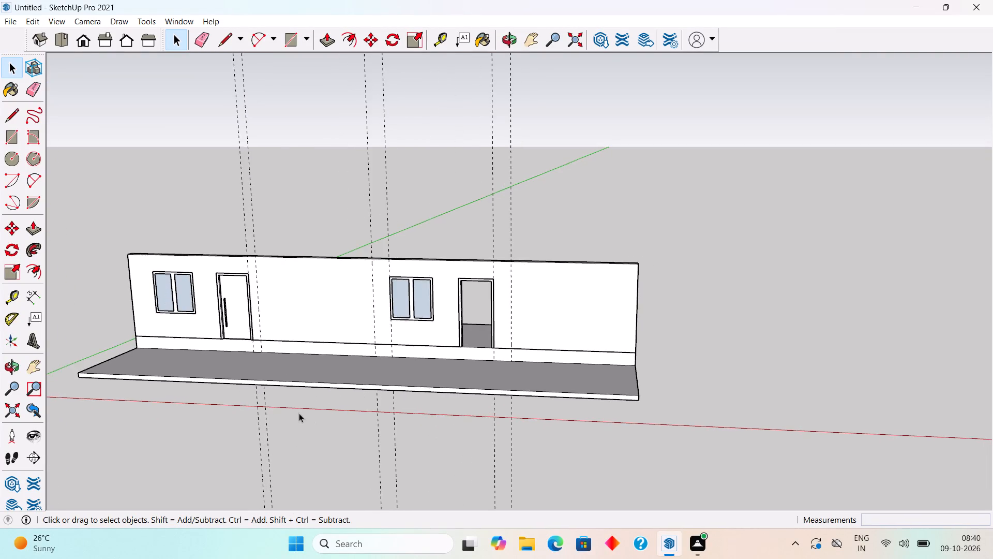
scroll(290, 414, "up", 4)
middle_click_drag(284, 372, 372, 332)
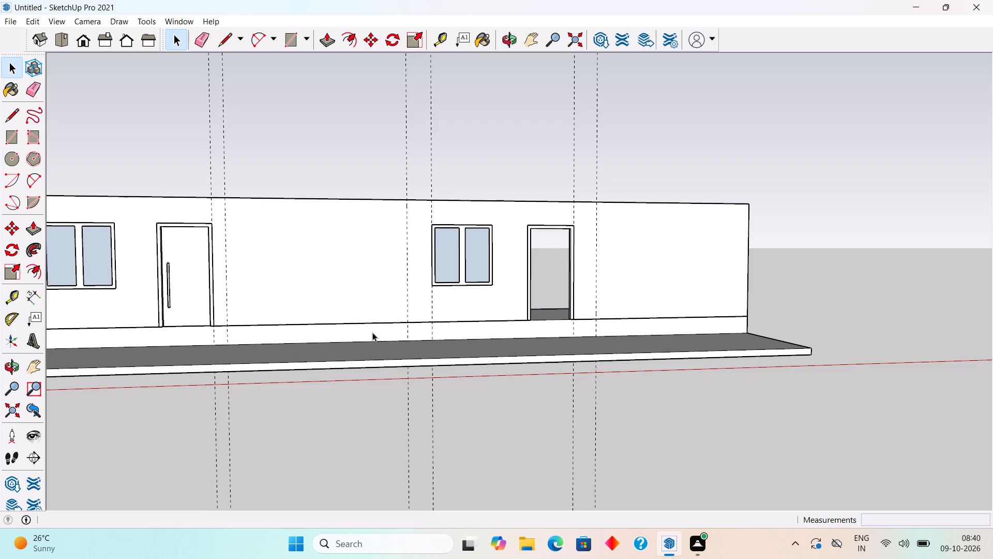
scroll(372, 332, "up", 4)
scroll(372, 332, "down", 4)
scroll(273, 354, "up", 7)
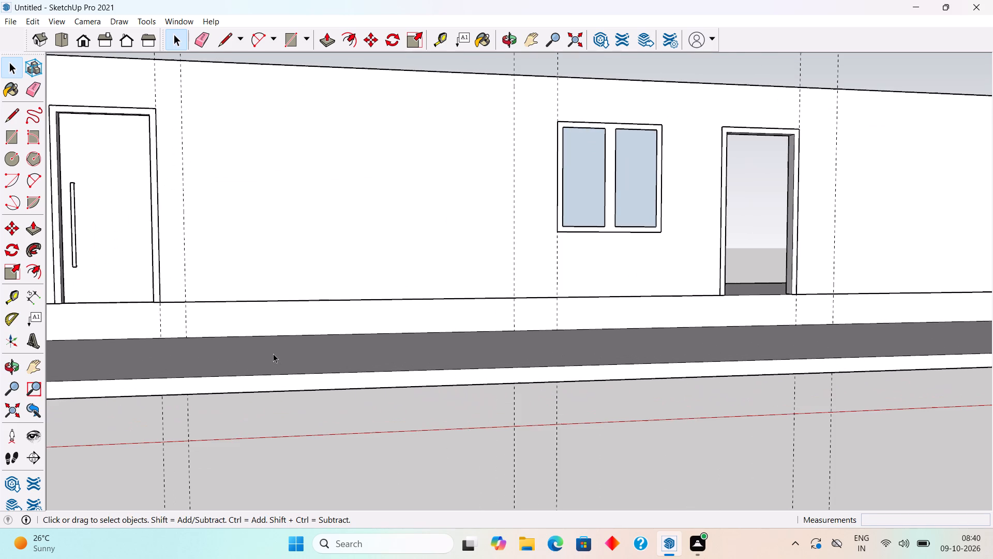
scroll(273, 354, "down", 3)
scroll(273, 354, "up", 1)
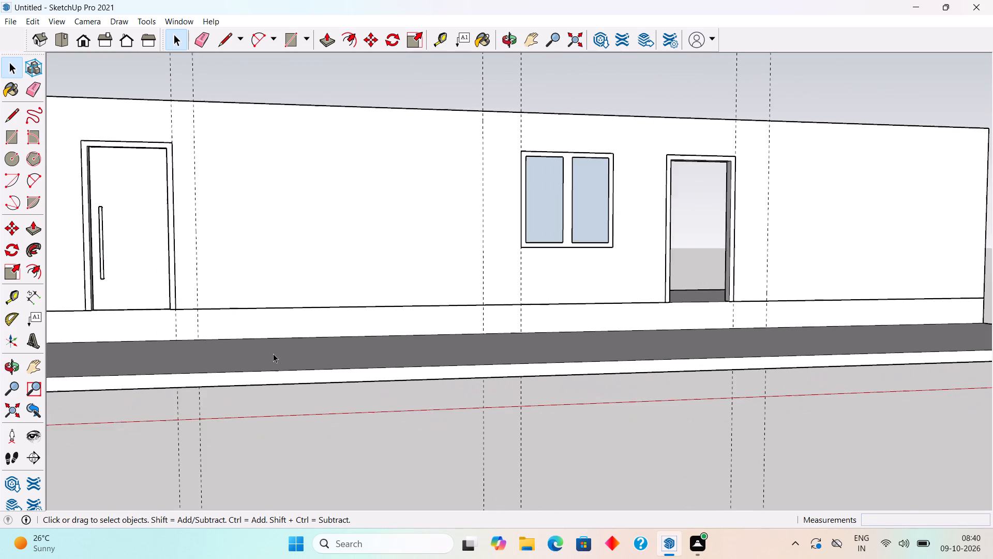
scroll(273, 354, "up", 2)
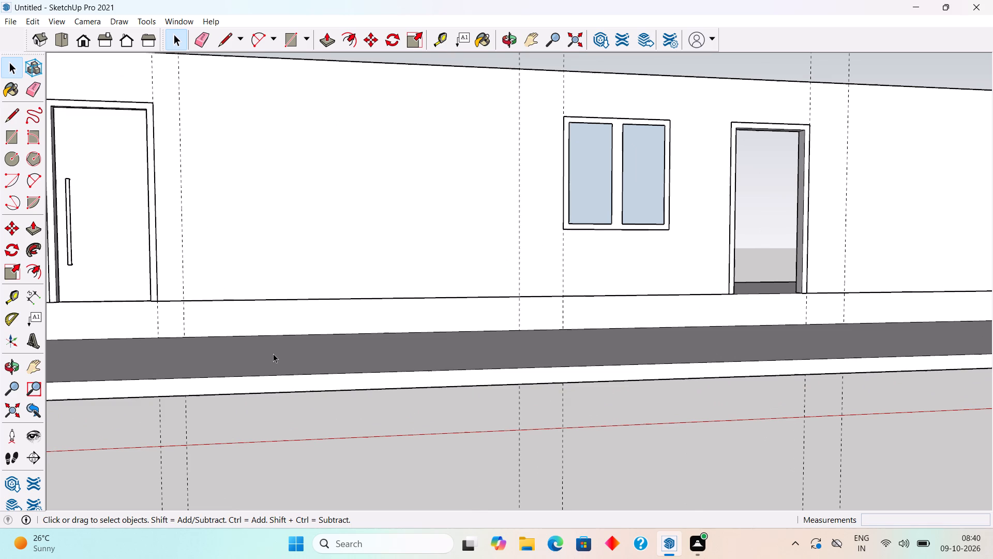
scroll(273, 354, "down", 8)
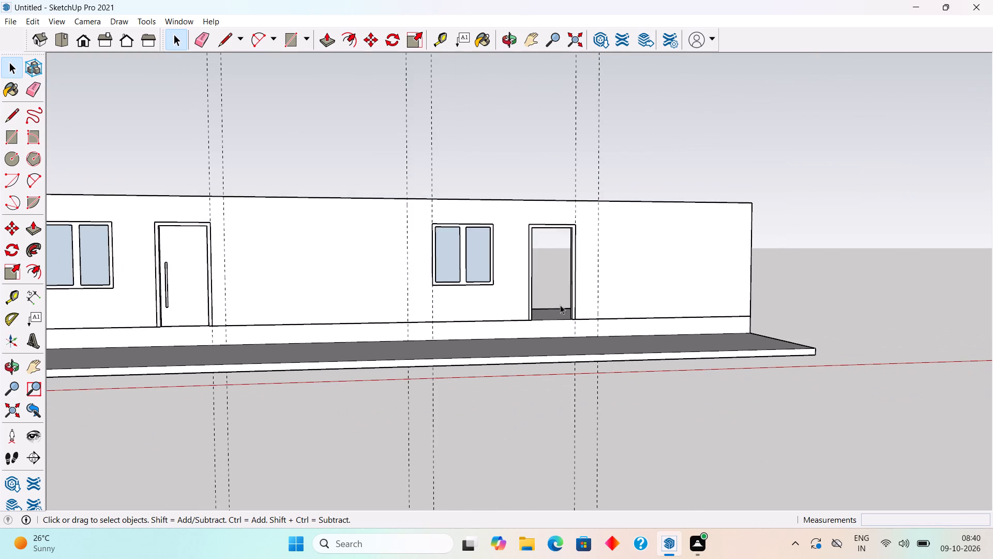
Examine the second door frame and its empty opening up close and together with the neighbouring window.
scroll(639, 264, "up", 7)
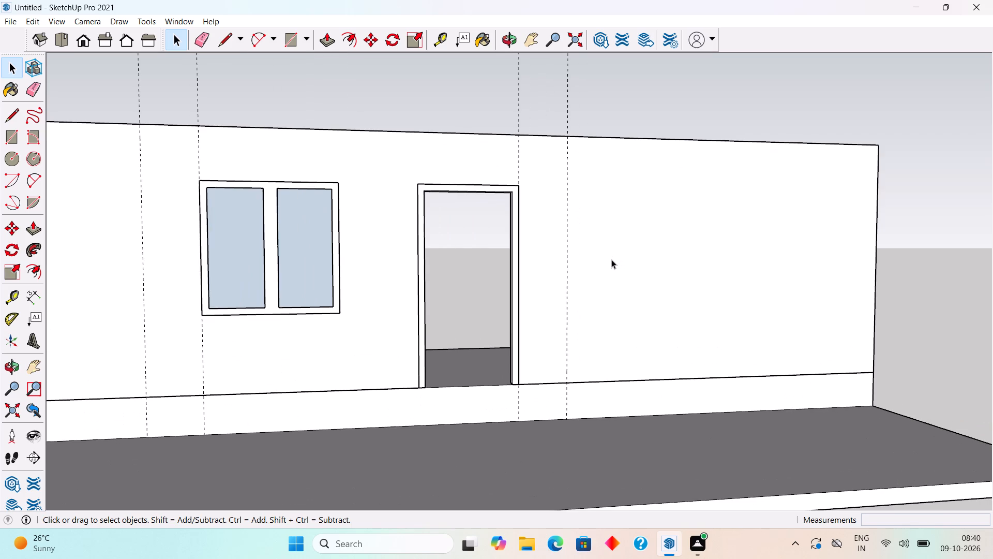
scroll(611, 260, "up", 2)
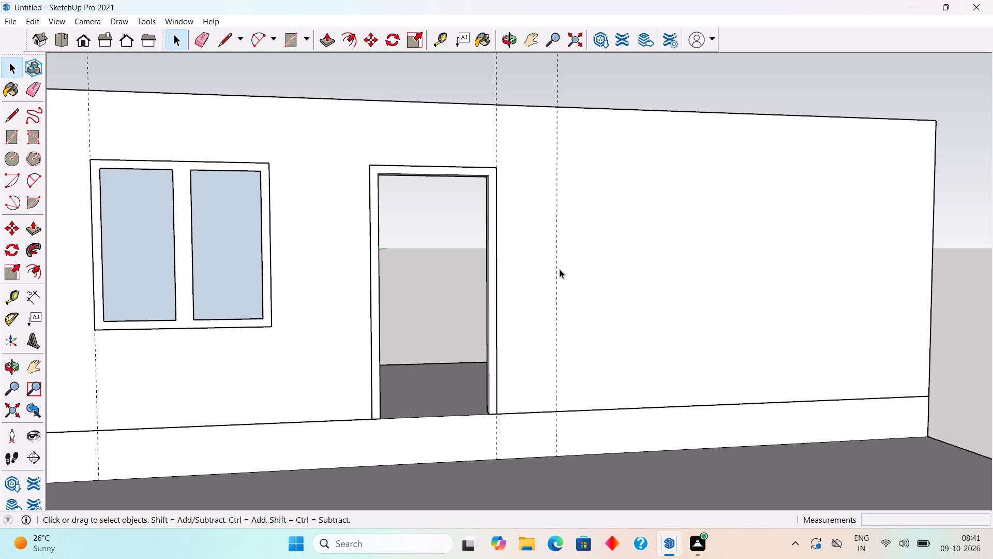
scroll(505, 229, "up", 4)
scroll(272, 137, "down", 3)
scroll(384, 249, "down", 4)
scroll(384, 249, "up", 12)
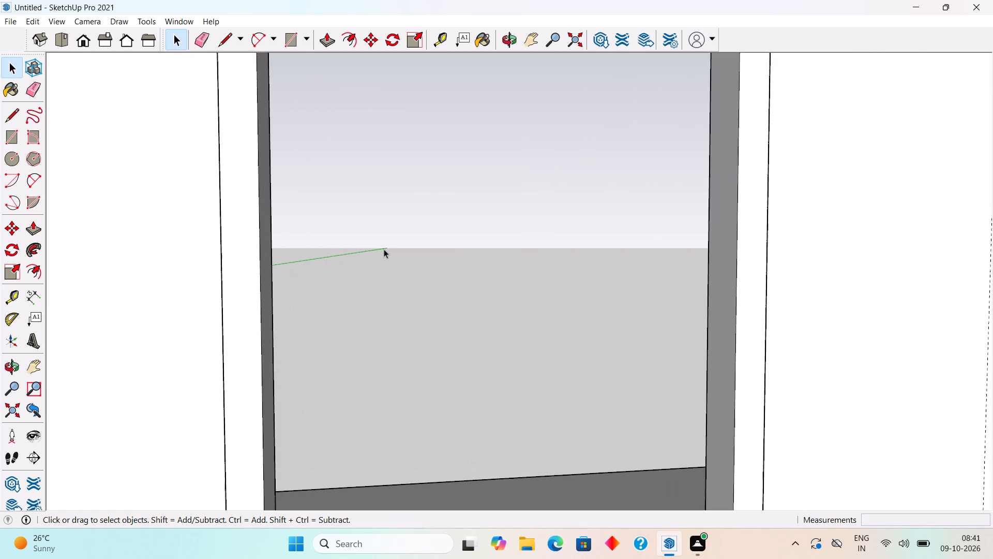
scroll(384, 249, "up", 1)
scroll(384, 249, "down", 4)
scroll(384, 249, "up", 3)
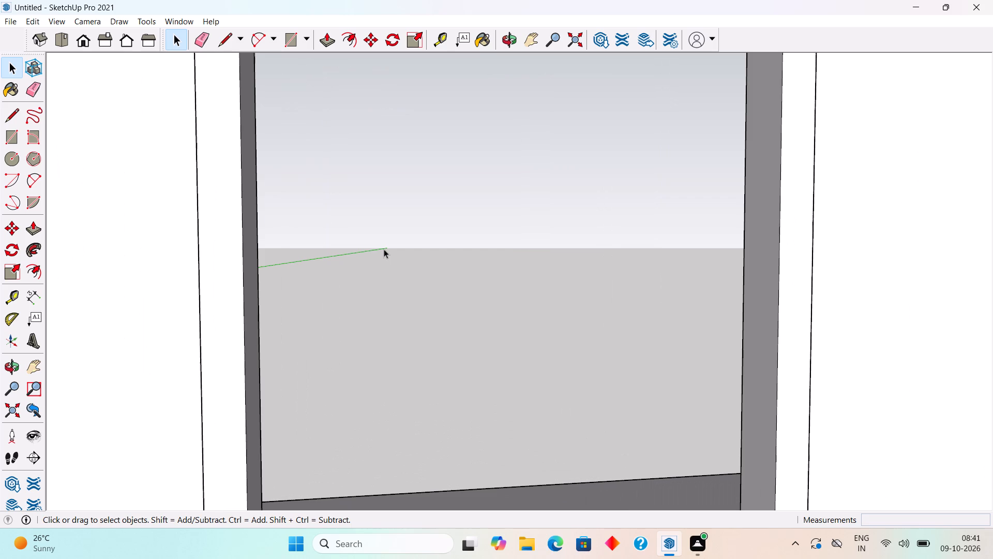
scroll(384, 249, "up", 3)
scroll(384, 249, "down", 4)
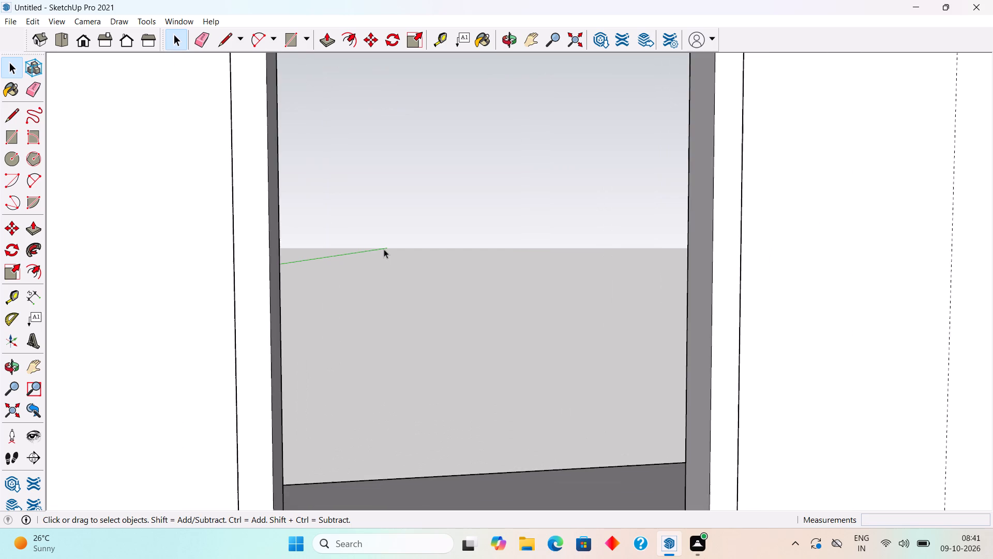
scroll(384, 249, "down", 13)
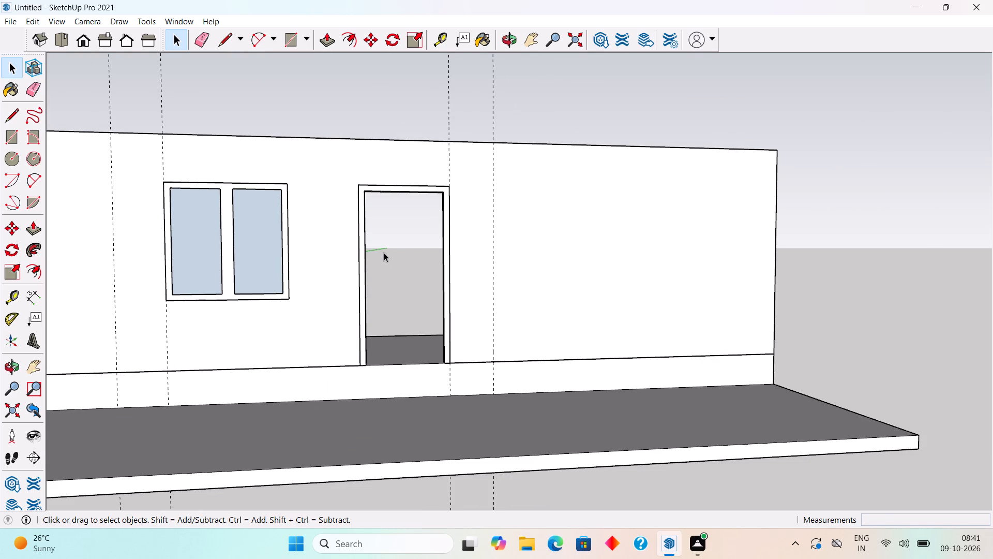
scroll(384, 253, "up", 1)
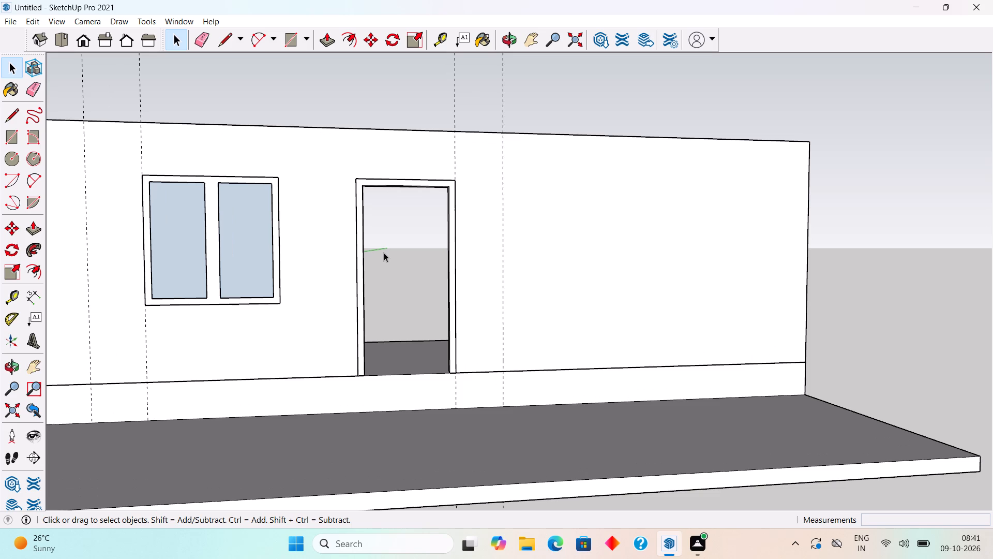
scroll(384, 253, "up", 3)
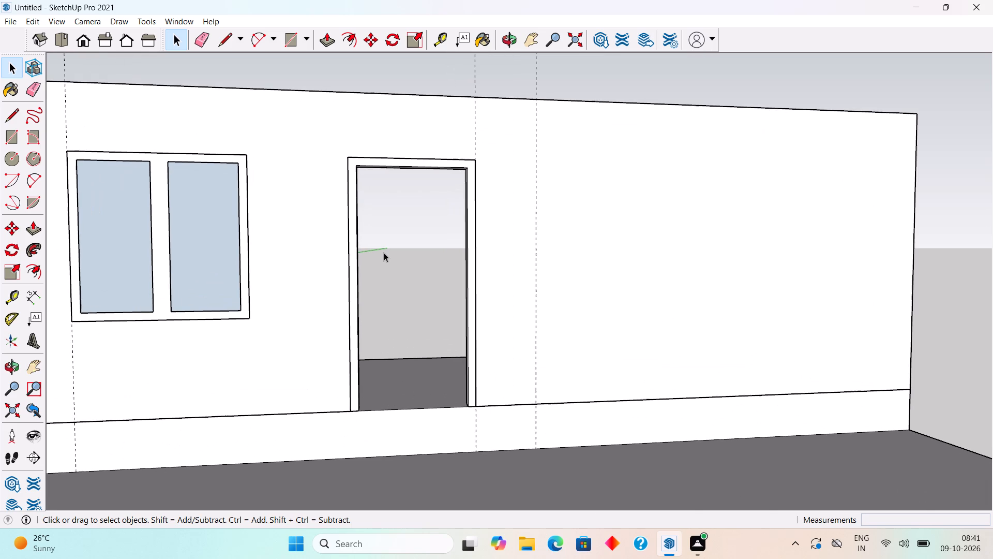
scroll(384, 253, "down", 4)
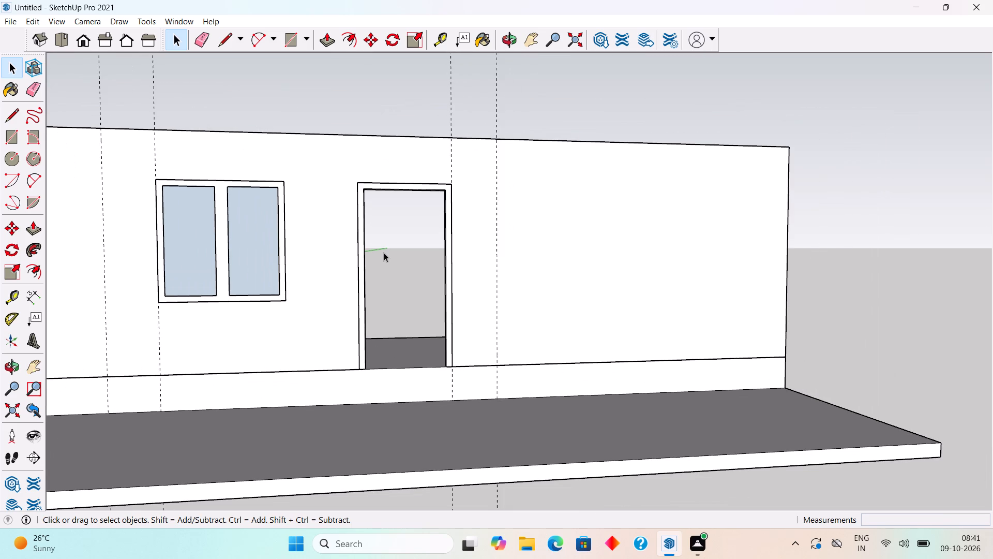
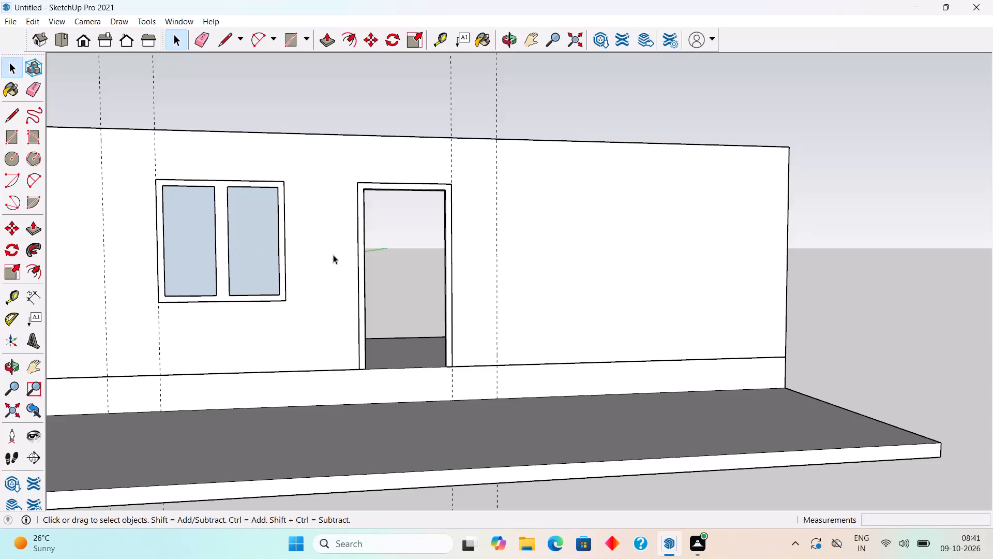
Draw a 3' 6" by 7' 9" rectangle filling the opening inside the second door frame.
scroll(333, 255, "down", 7)
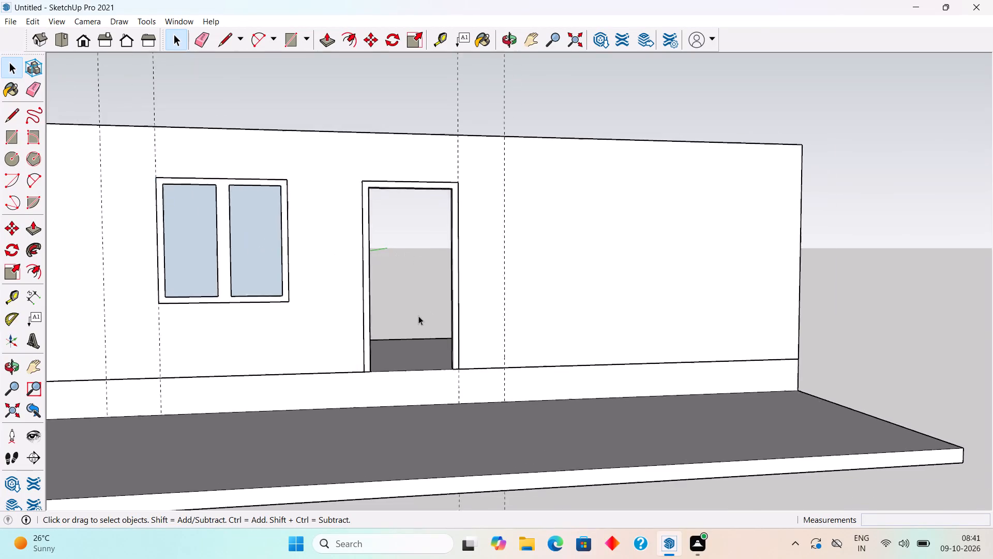
scroll(418, 316, "up", 5)
scroll(477, 262, "down", 6)
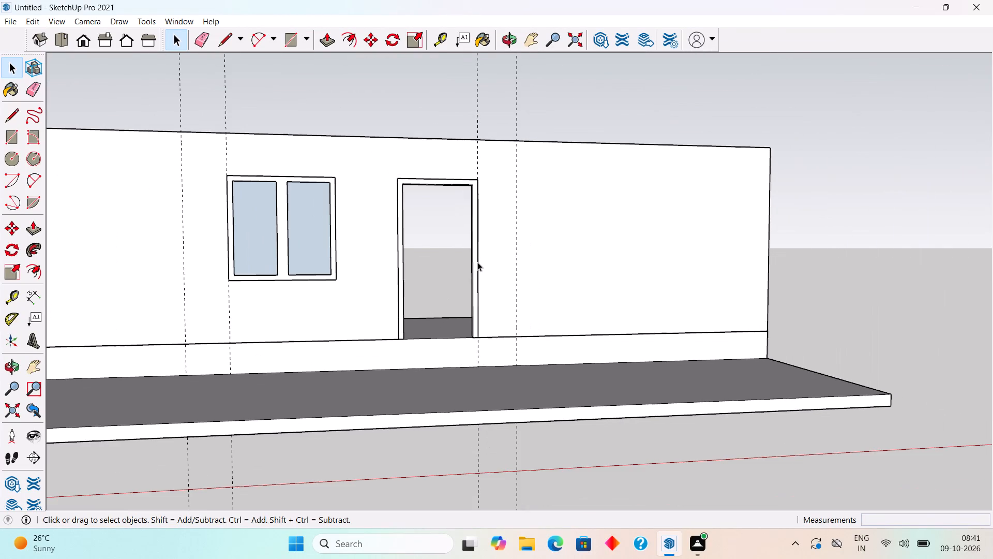
middle_click_drag(474, 261, 406, 290)
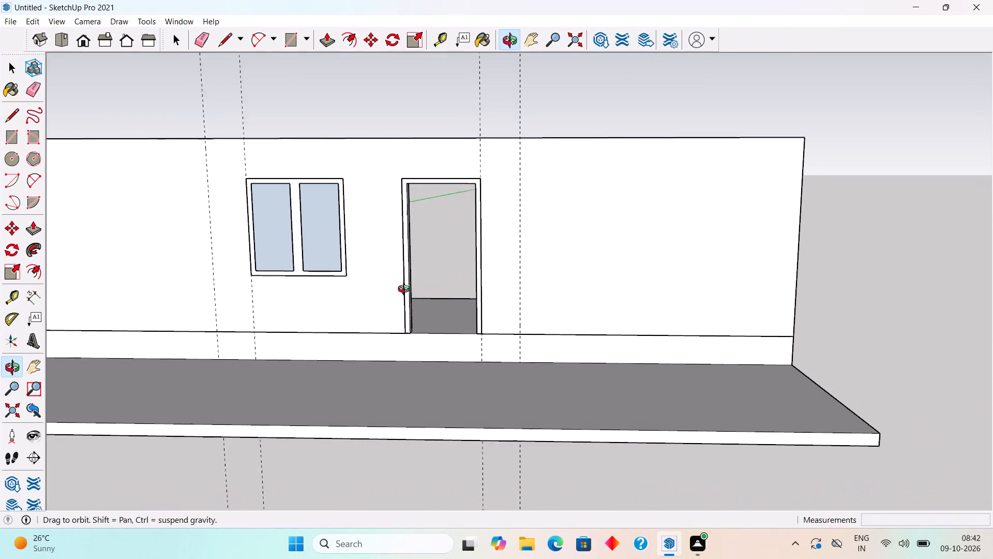
middle_click_drag(406, 290, 330, 271)
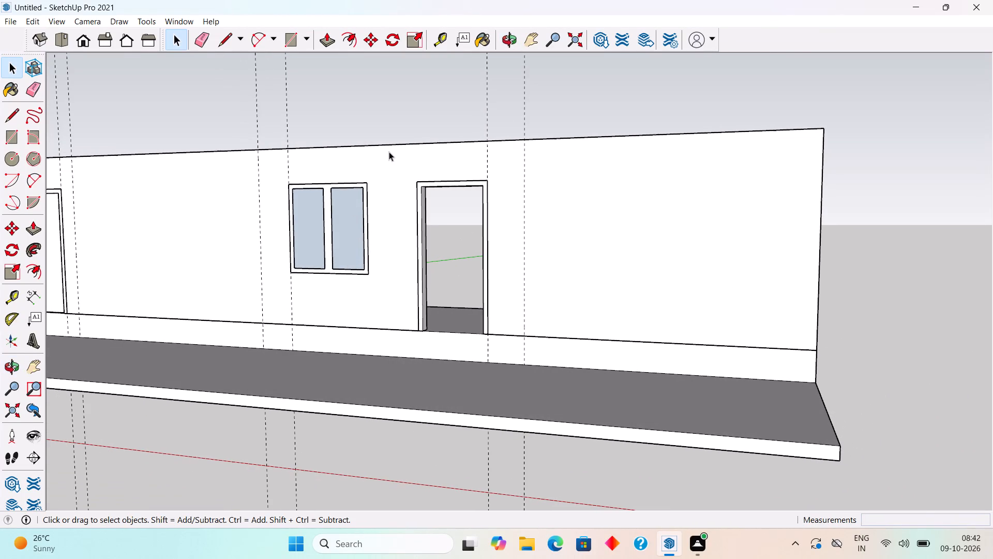
scroll(389, 152, "up", 5)
scroll(467, 196, "up", 1)
middle_click_drag(520, 278, 671, 270)
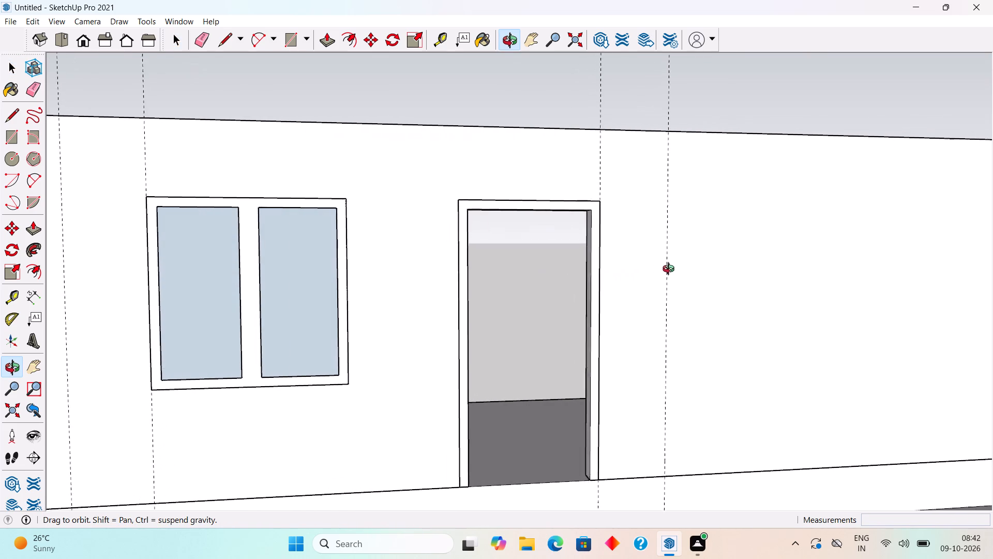
middle_click_drag(671, 270, 676, 270)
key("r")
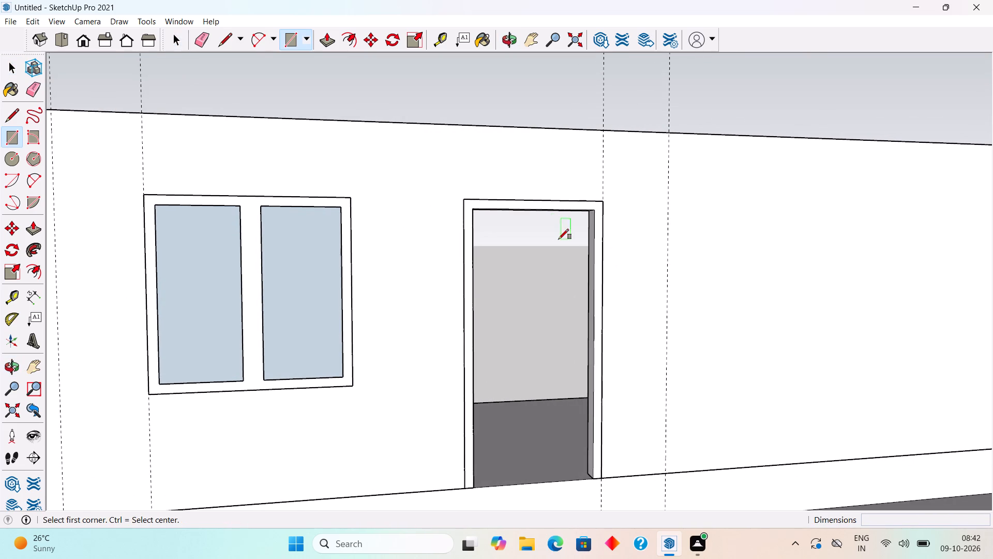
left_click(472, 211)
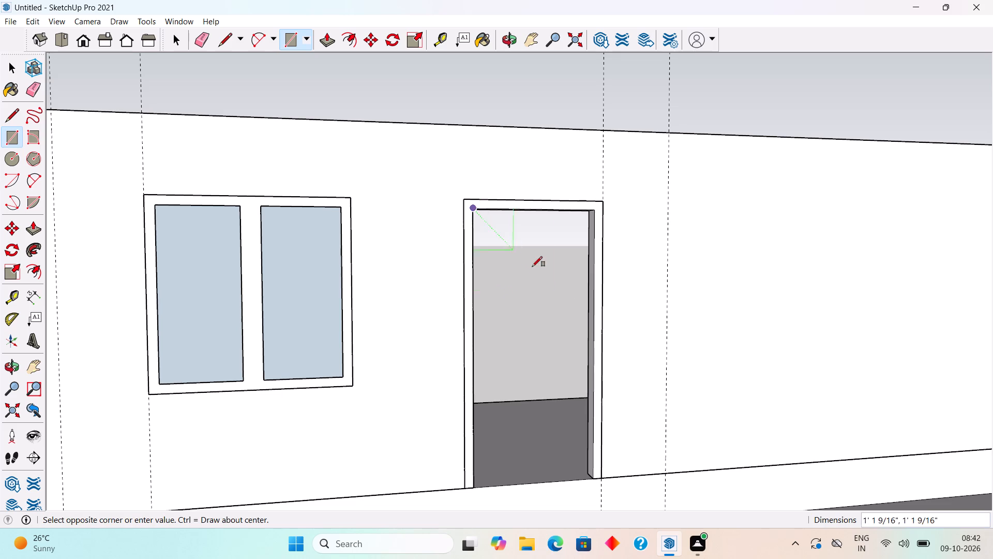
left_click(595, 480)
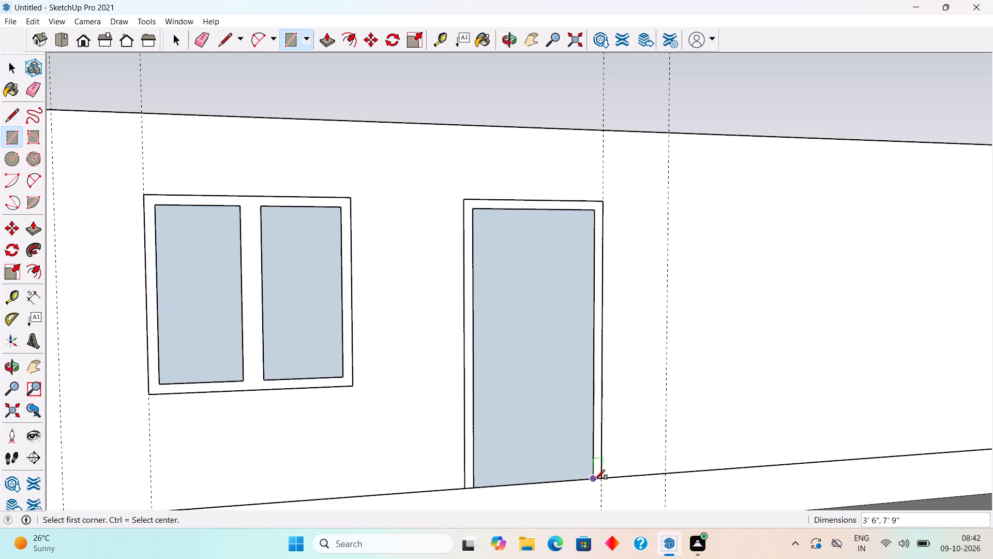
Pull the rectangle in the second door frame outward 2" to form a door panel.
key("space")
type("p")
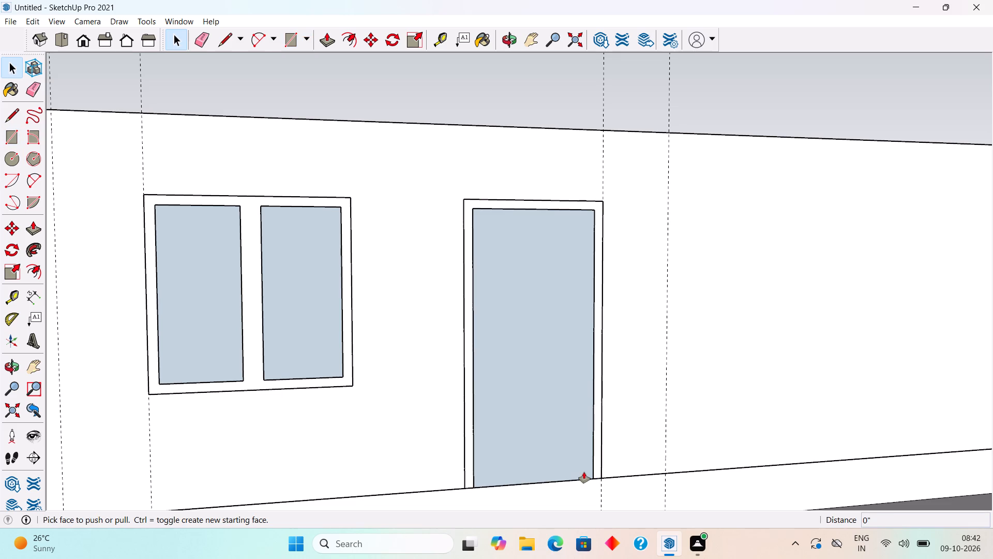
left_click(578, 450)
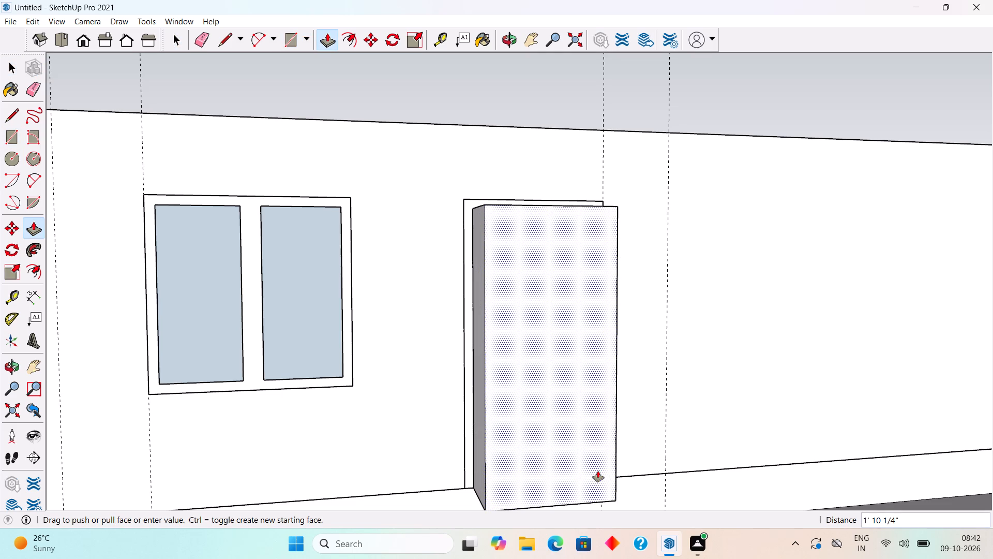
type("2\"")
key("Return")
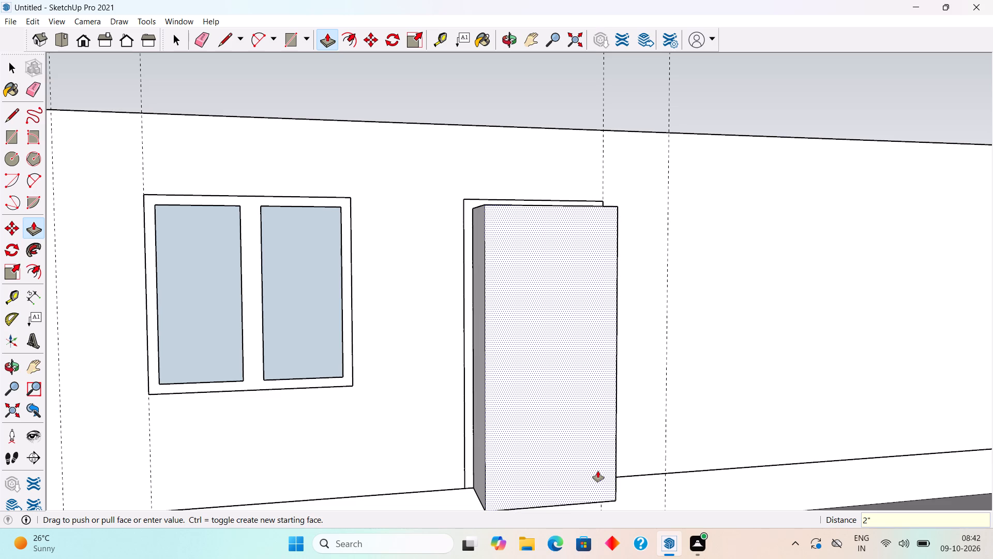
key("space")
Make the whole second door panel, with all its connected faces and edges, a group.
middle_click_drag(486, 432, 500, 427)
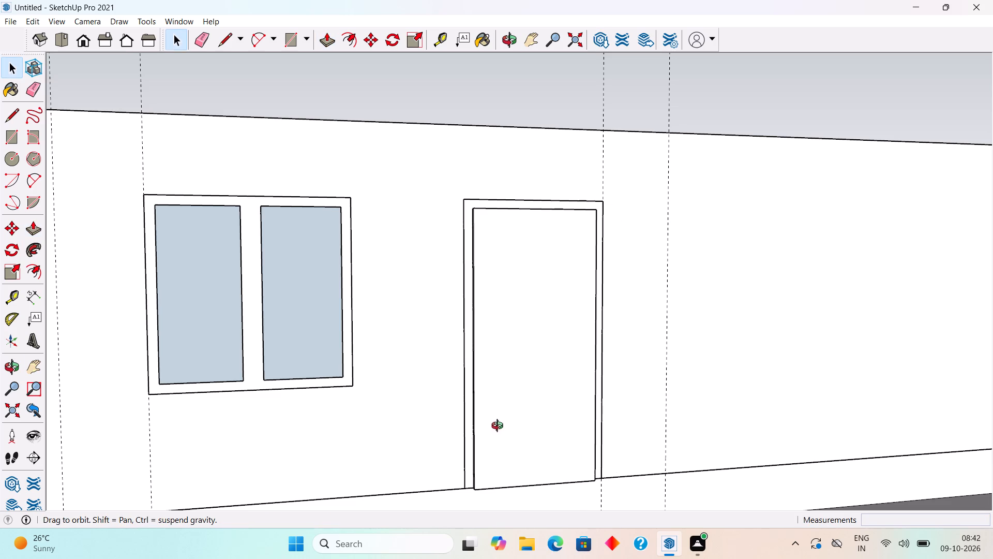
middle_click_drag(500, 427, 586, 393)
triple_click(504, 415)
right_click(504, 415)
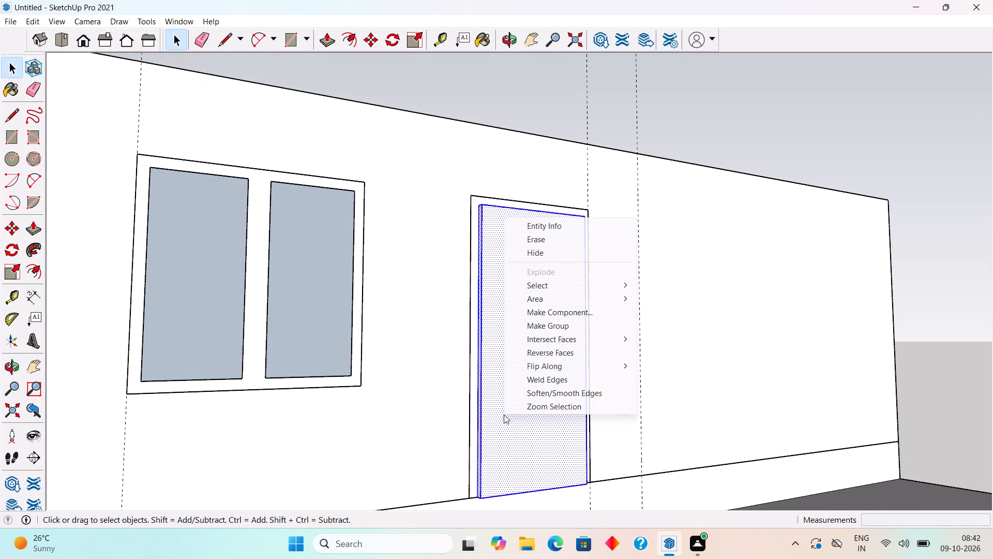
left_click(532, 331)
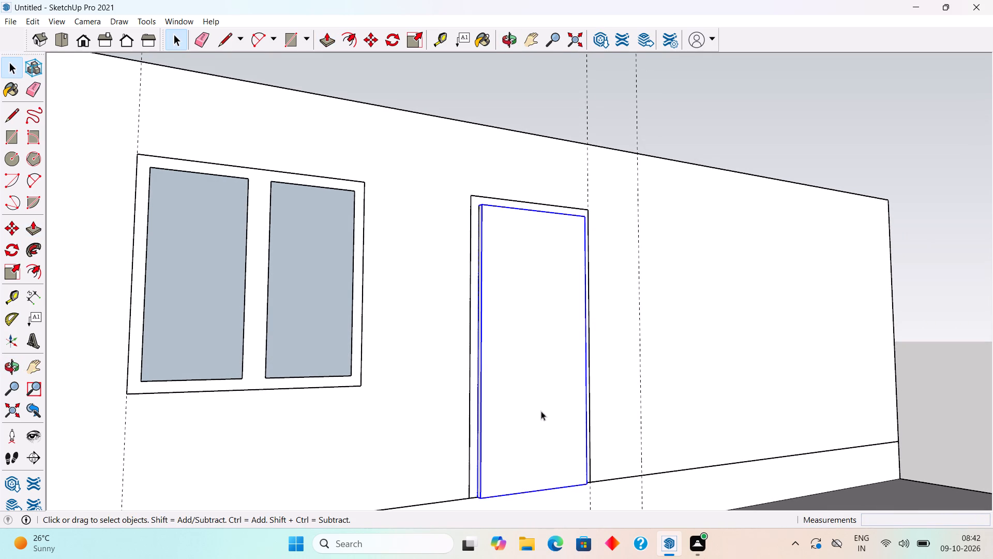
Move the second door panel group back 2" so its front face is flush with the frame's face.
scroll(514, 511, "up", 8)
scroll(465, 504, "up", 9)
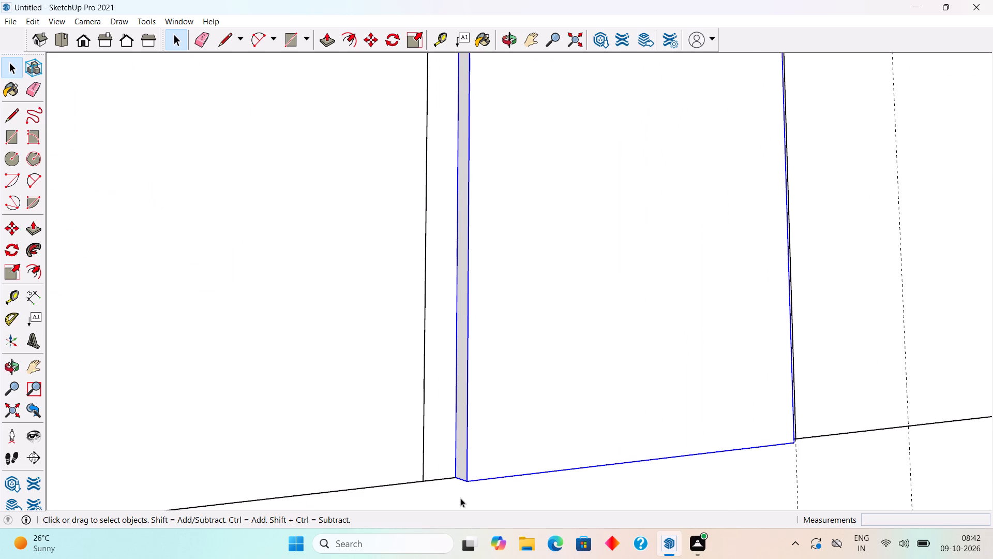
key("m")
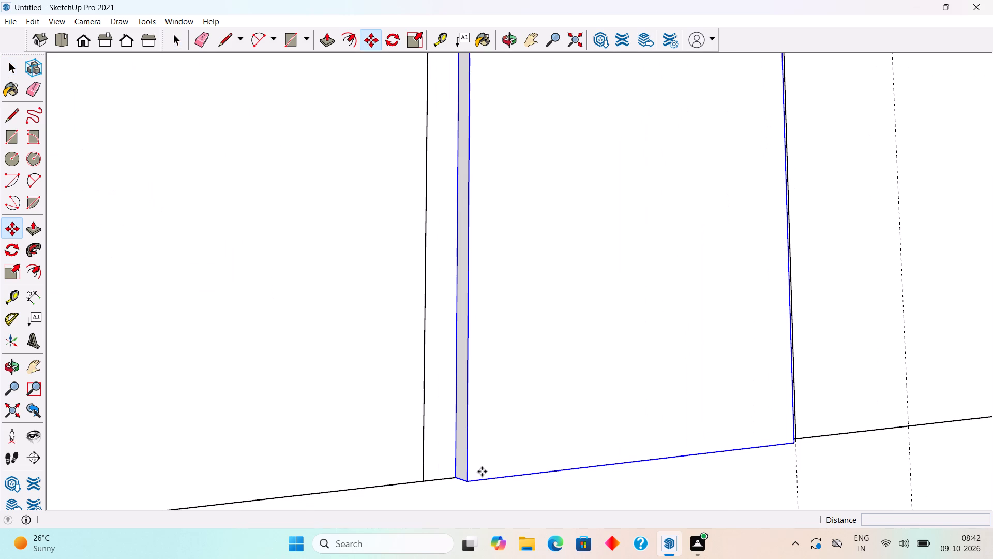
left_click(468, 482)
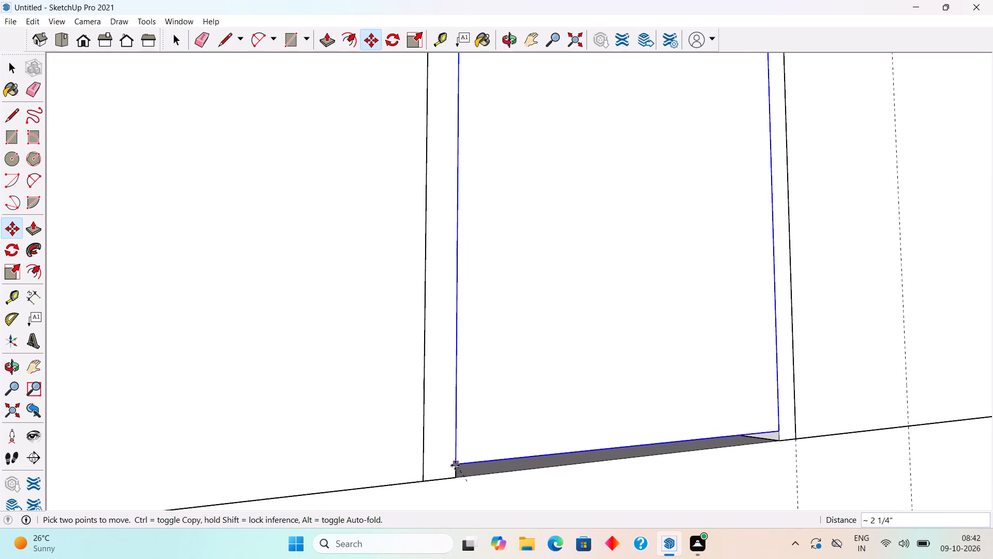
left_click(455, 475)
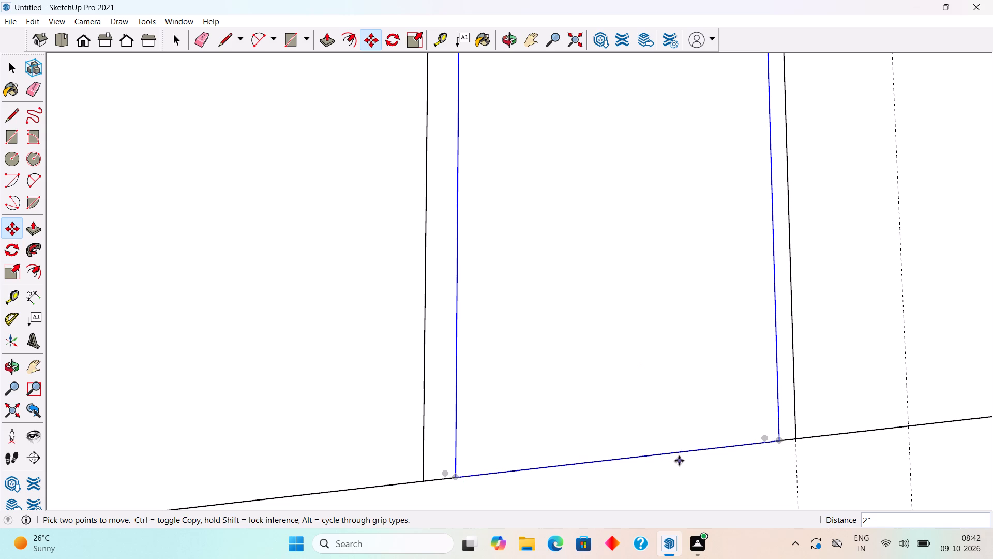
Recess the second door panel group a further 3" into its frame and clear the selection.
scroll(783, 486, "up", 9)
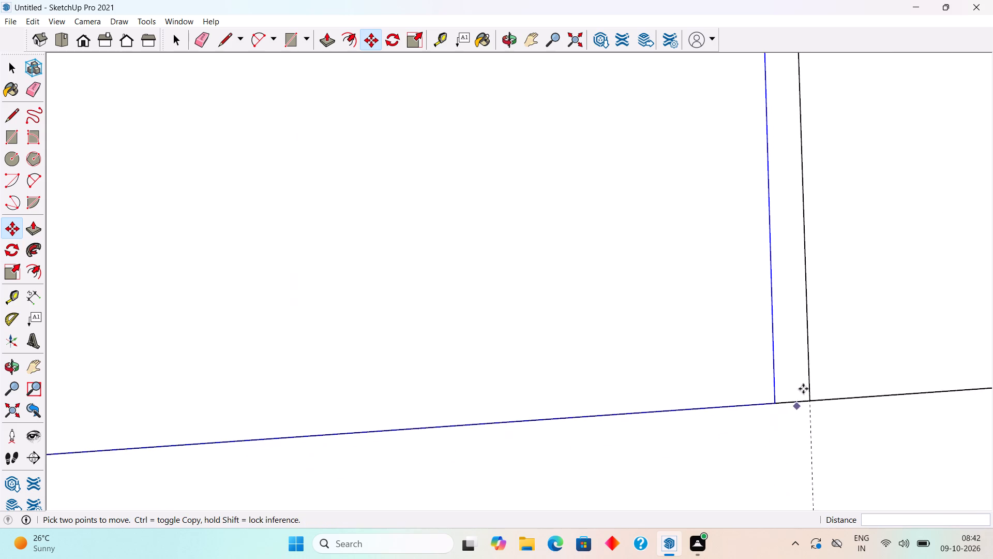
middle_click_drag(816, 352, 833, 425)
scroll(795, 415, "up", 5)
left_click(745, 394)
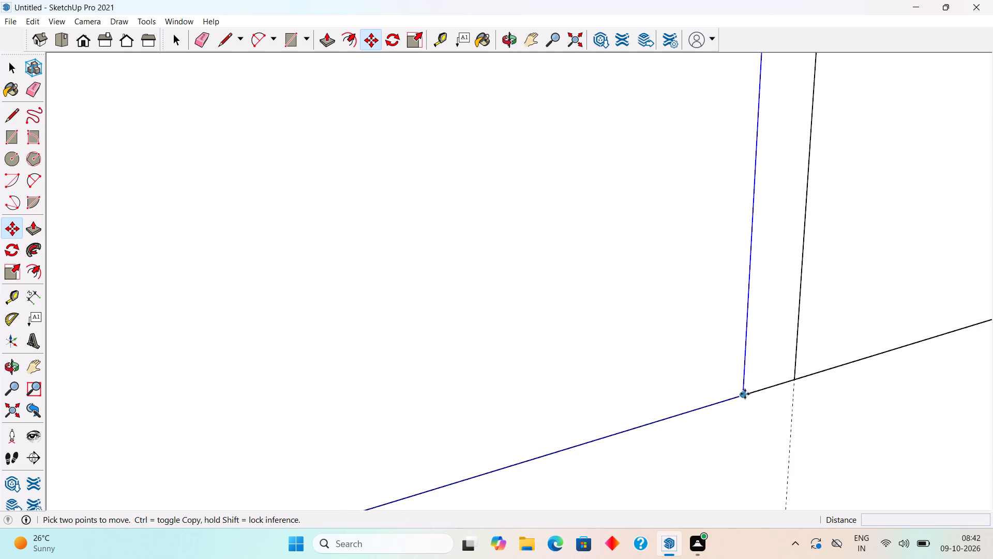
scroll(720, 380, "up", 11)
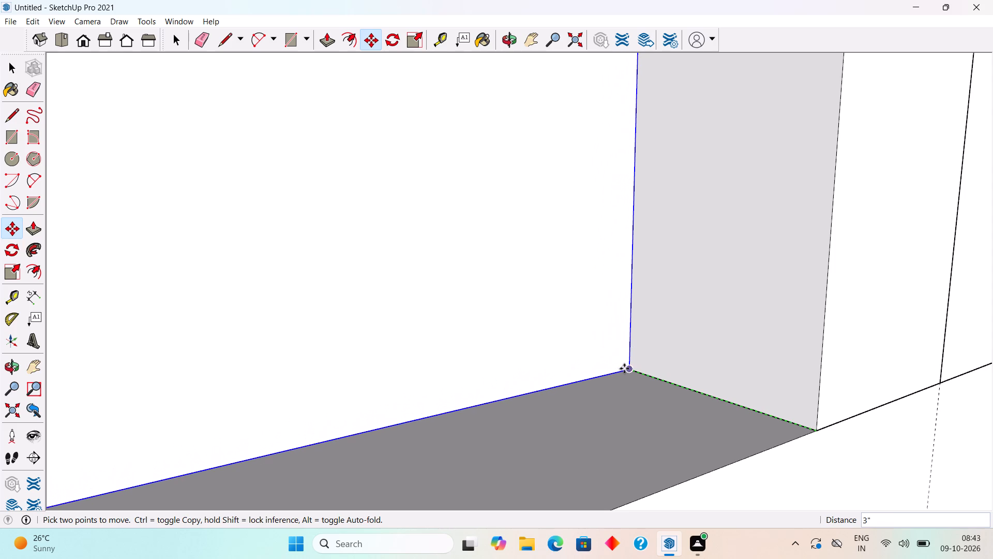
left_click(634, 371)
key("space")
key("space")
scroll(639, 372, "down", 7)
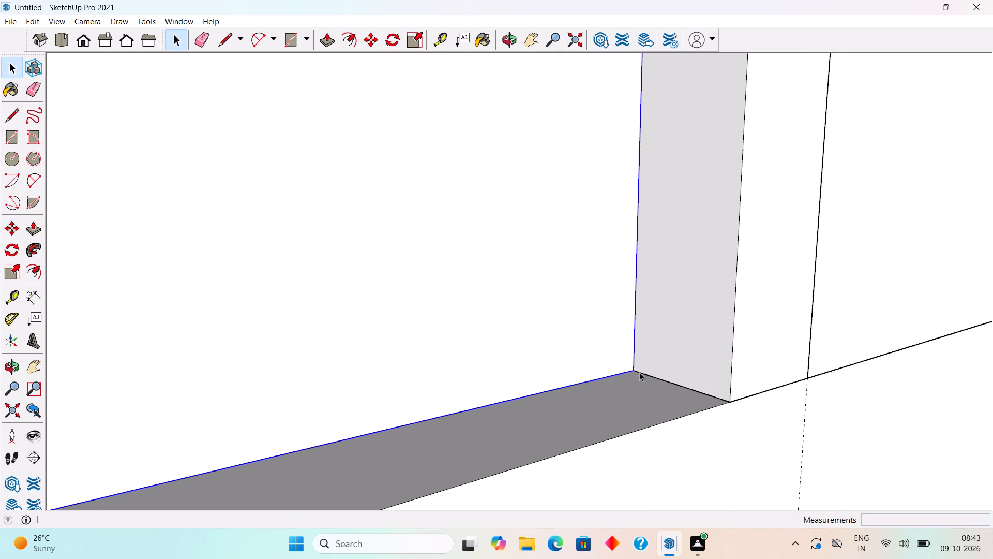
scroll(639, 372, "down", 20)
scroll(639, 372, "down", 17)
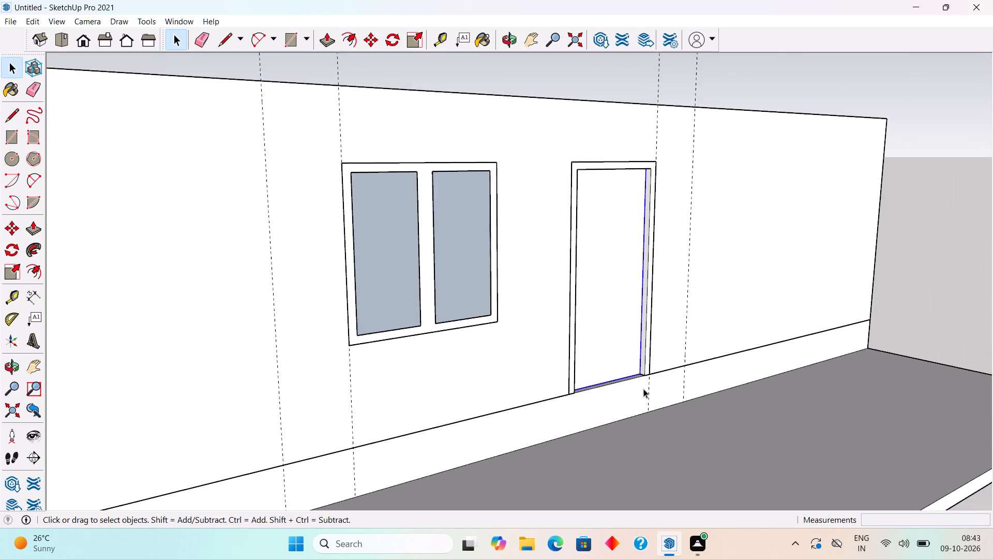
middle_click_drag(638, 391, 509, 396)
left_click(579, 66)
Draw a narrow vertical handle rectangle about 1 3/8" wide on the second door panel, near its edge on the window side.
scroll(697, 369, "up", 6)
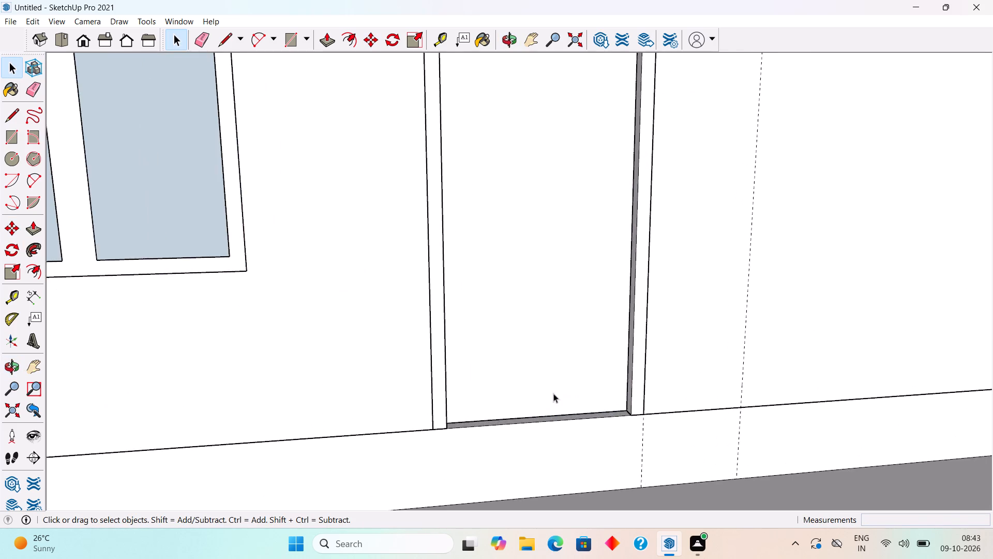
middle_click_drag(532, 392, 435, 359)
scroll(435, 359, "down", 7)
middle_click_drag(471, 358, 480, 311)
scroll(480, 311, "up", 6)
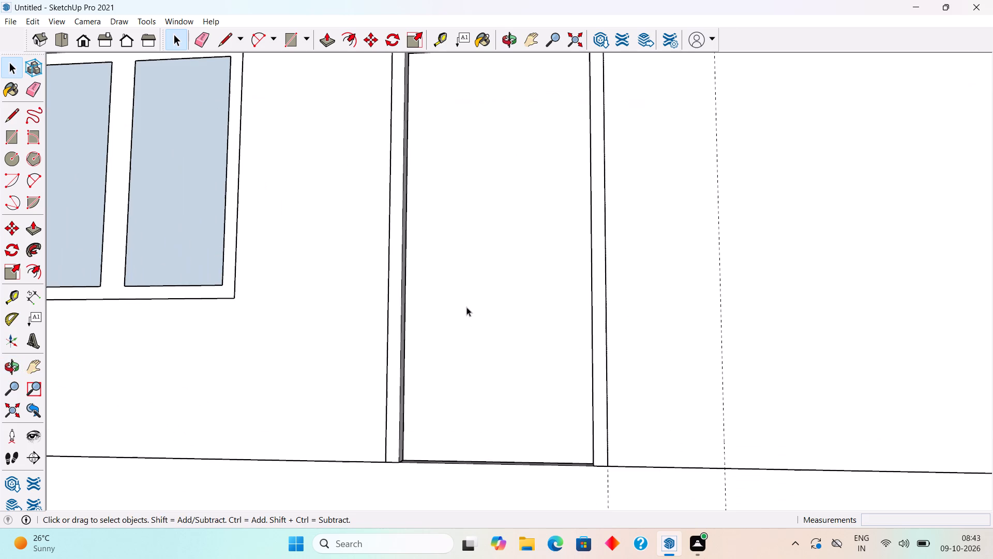
middle_click_drag(471, 304, 548, 315)
scroll(446, 197, "up", 1)
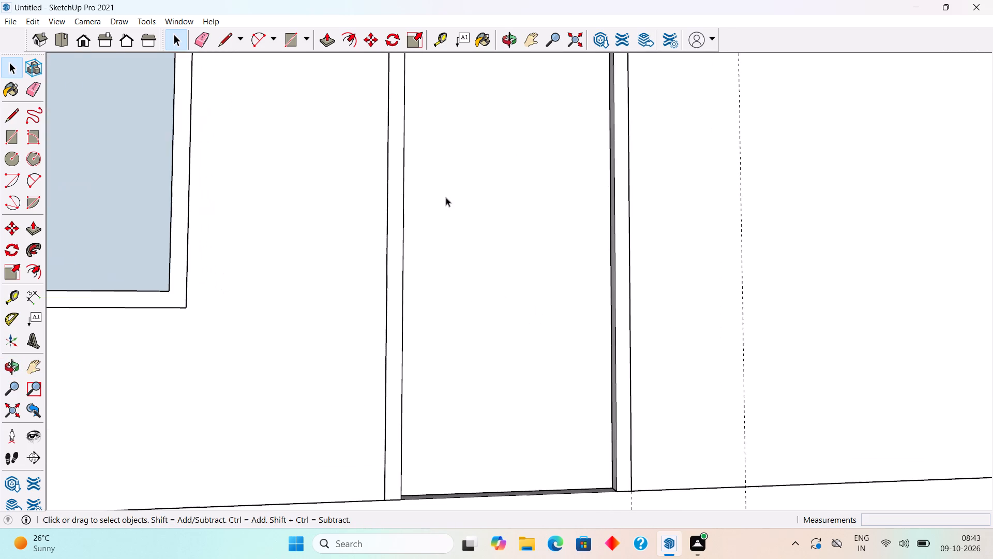
middle_click_drag(418, 195, 371, 200)
scroll(428, 190, "up", 5)
key("r")
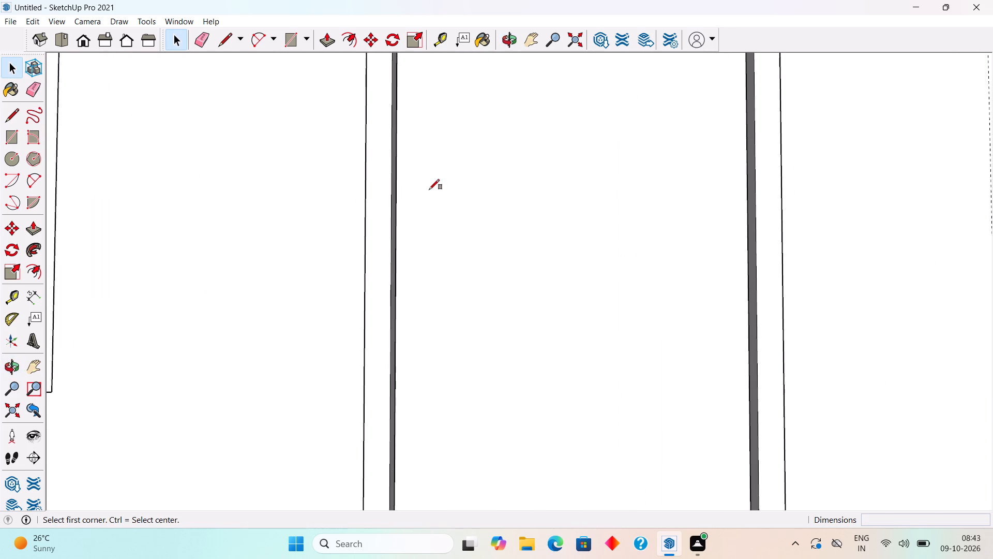
left_click(417, 195)
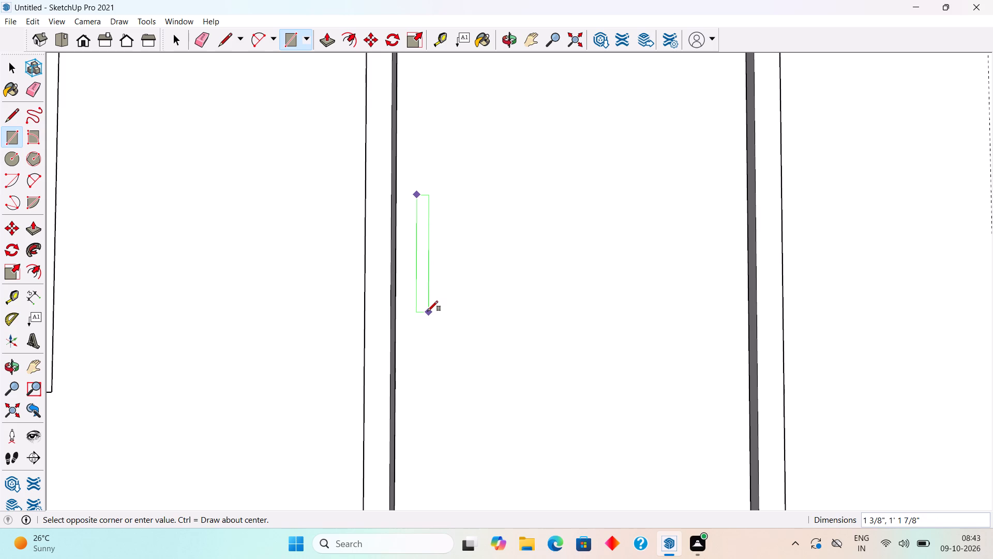
left_click(428, 301)
key("space")
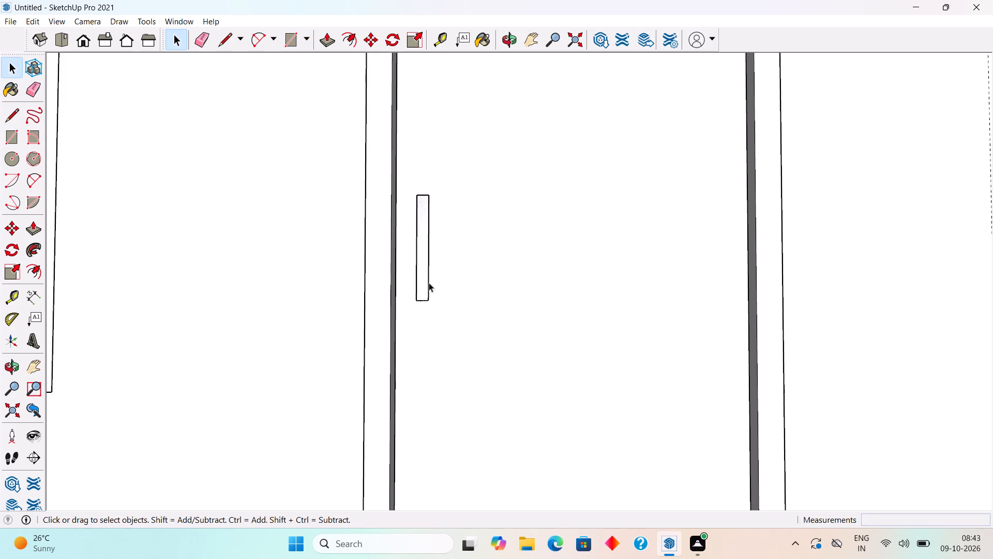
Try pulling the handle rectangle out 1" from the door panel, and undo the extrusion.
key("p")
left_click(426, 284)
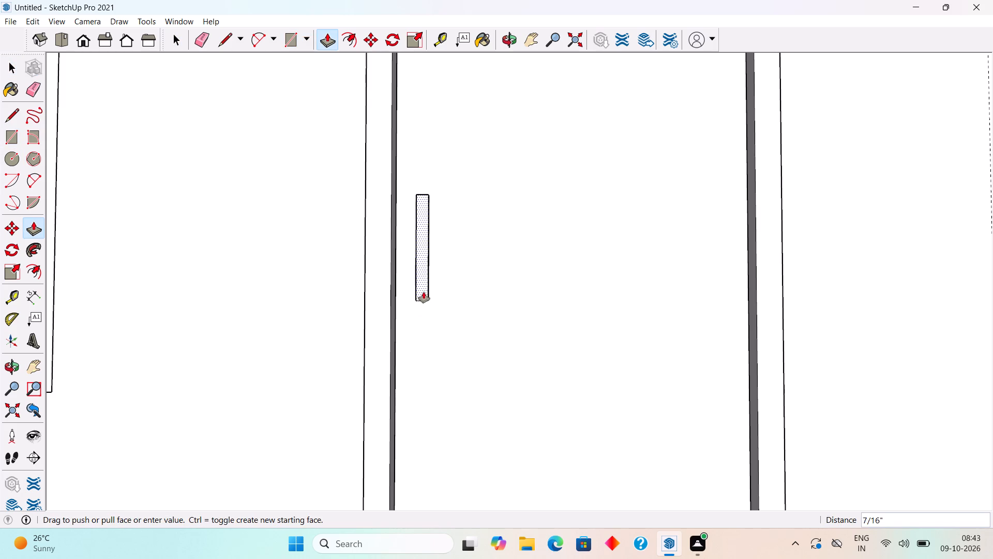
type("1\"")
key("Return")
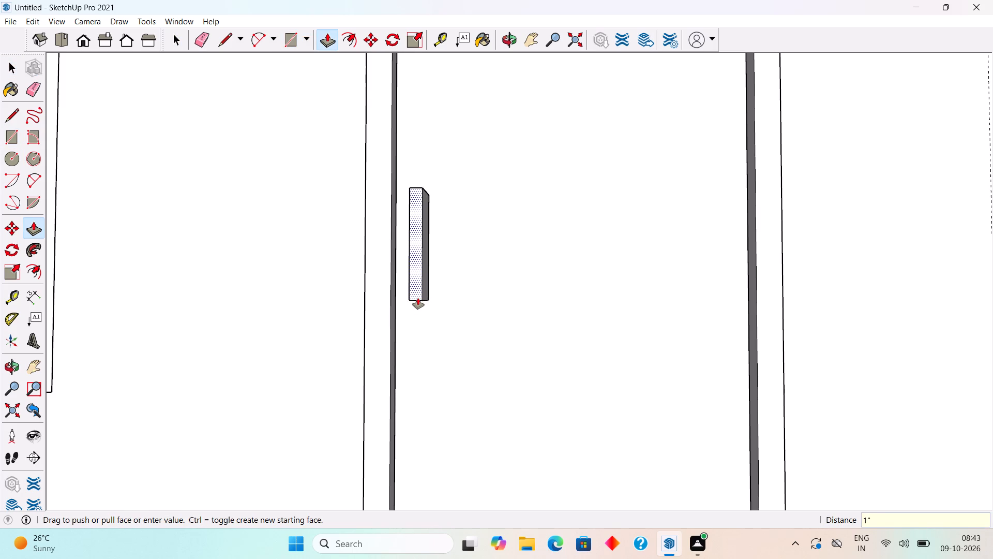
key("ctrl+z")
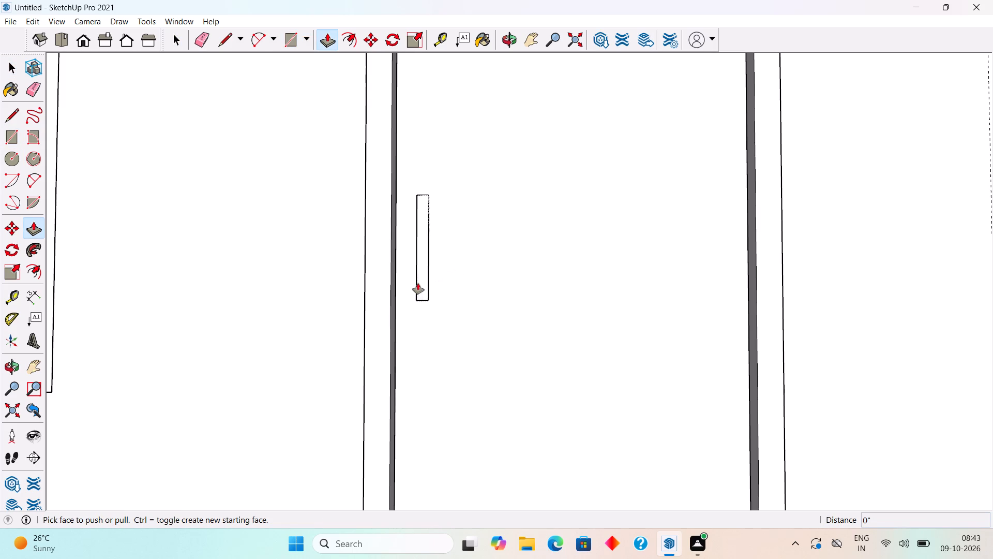
Pull the handle rectangle out 1.5" from the second door panel.
left_click(418, 283)
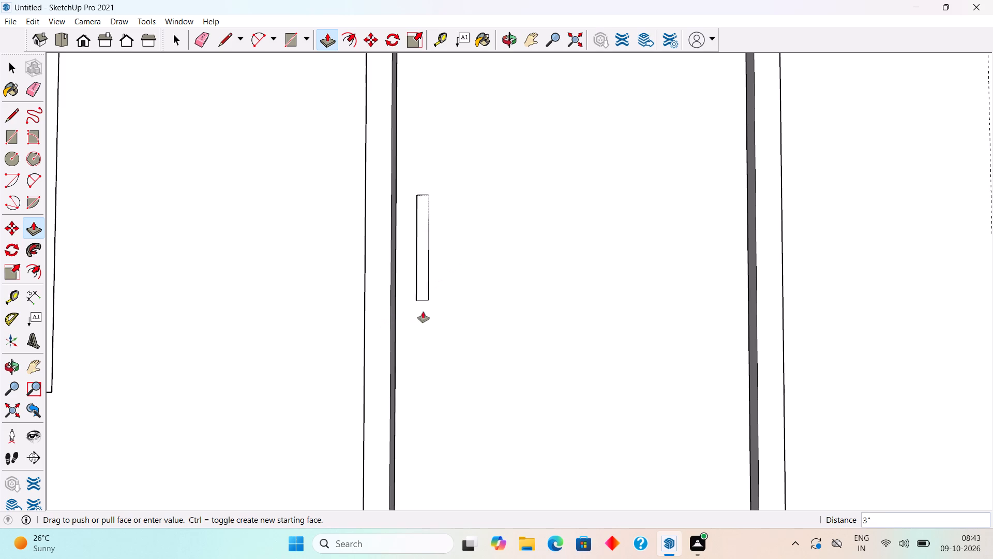
type("1.5\"")
key("Return")
key("space")
scroll(442, 212, "up", 10)
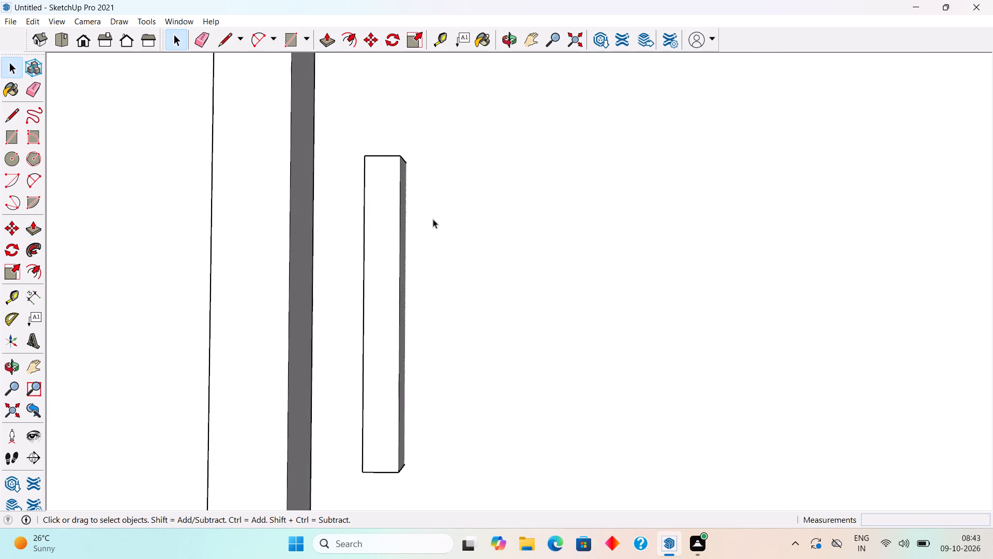
middle_click_drag(393, 231, 238, 260)
middle_click_drag(432, 315, 368, 335)
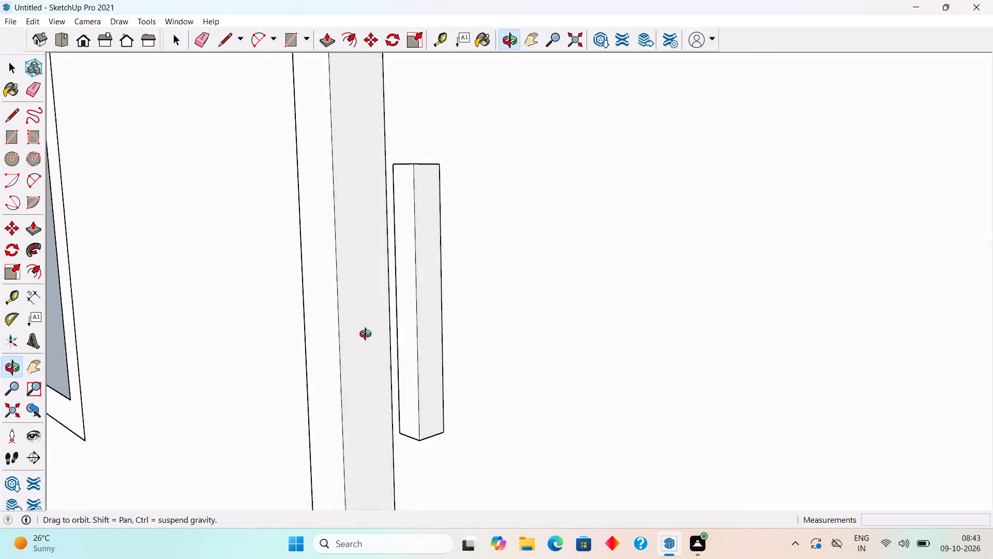
Offset the outline of the handle block's side face inward by about 1/2".
middle_click_drag(368, 335, 303, 329)
triple_click(443, 331)
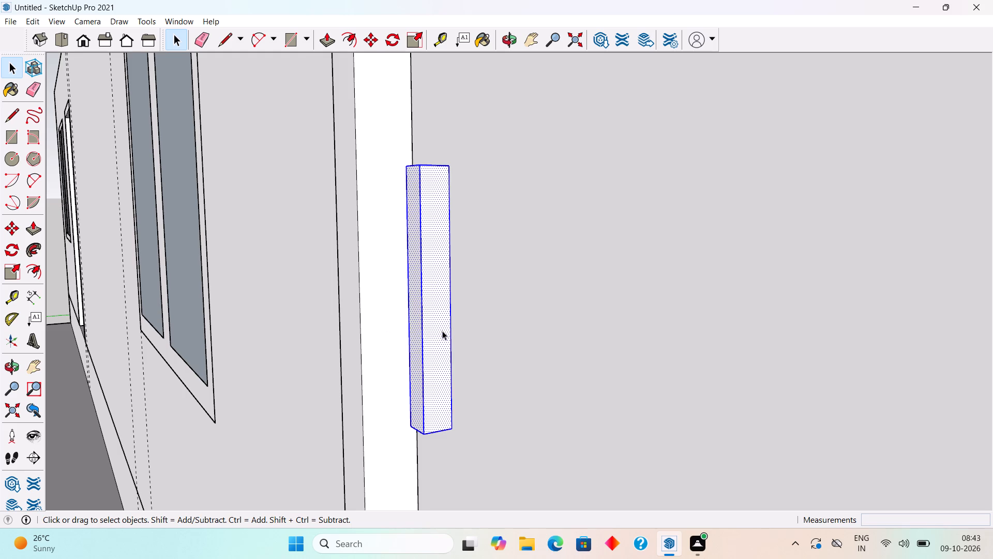
key("f")
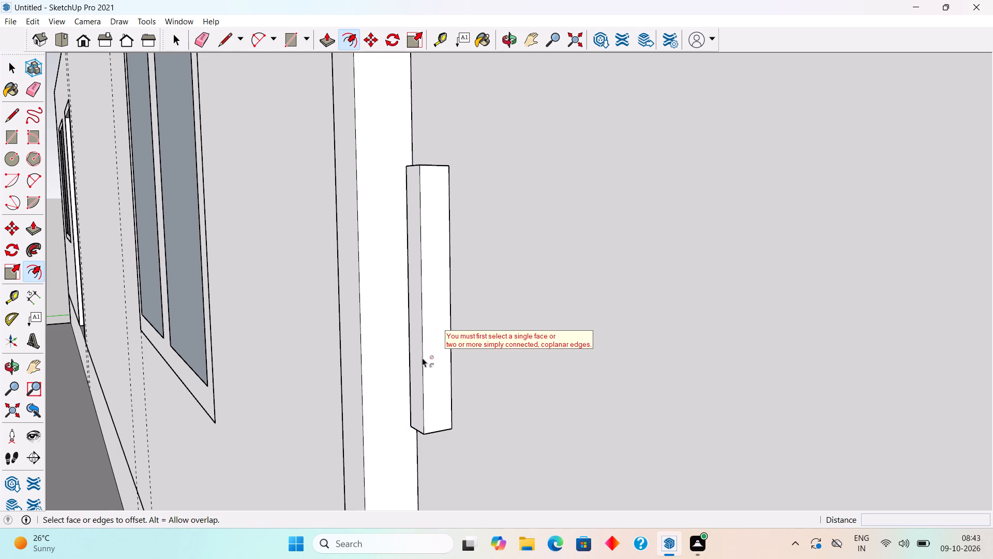
key("space")
left_click(454, 289)
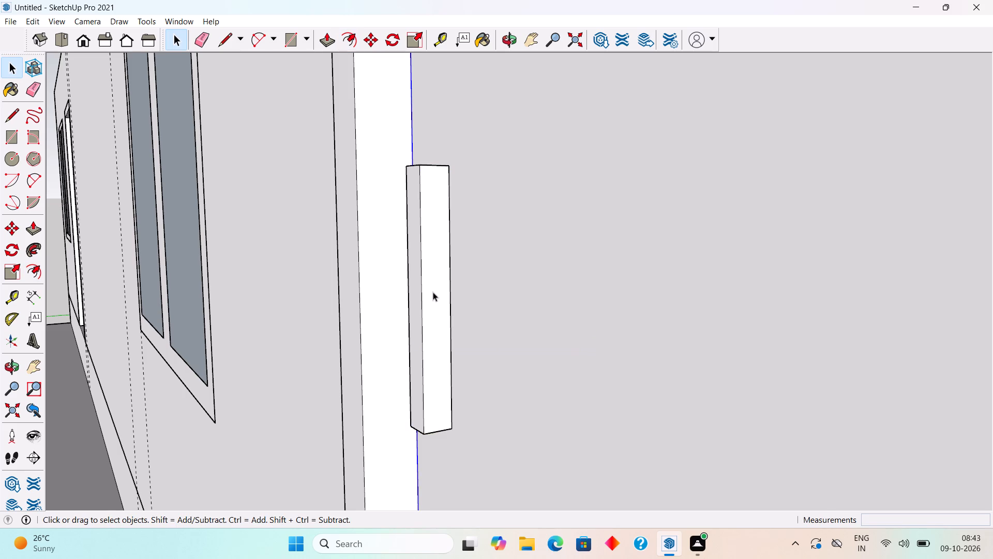
scroll(428, 295, "up", 3)
left_click(428, 294)
key("f")
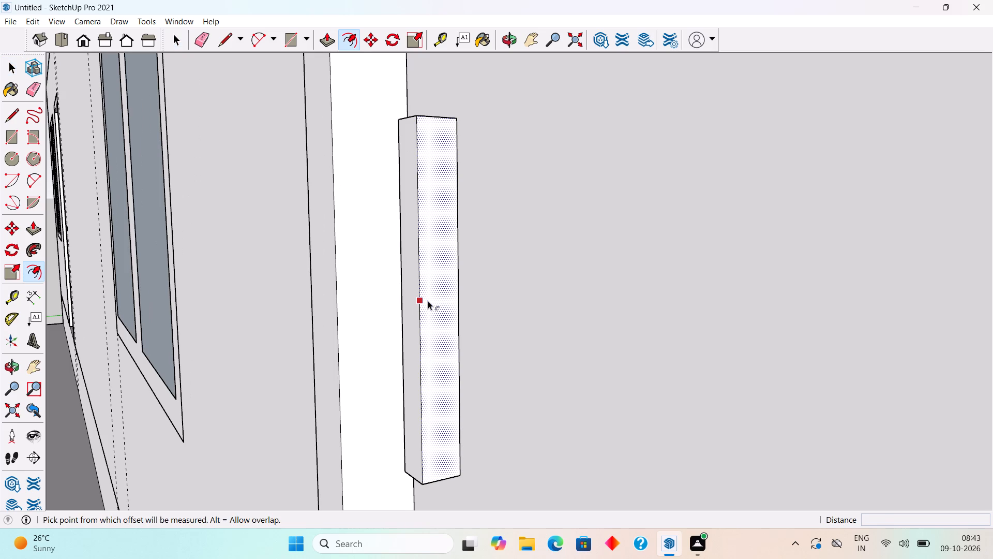
left_click(428, 301)
left_click(433, 301)
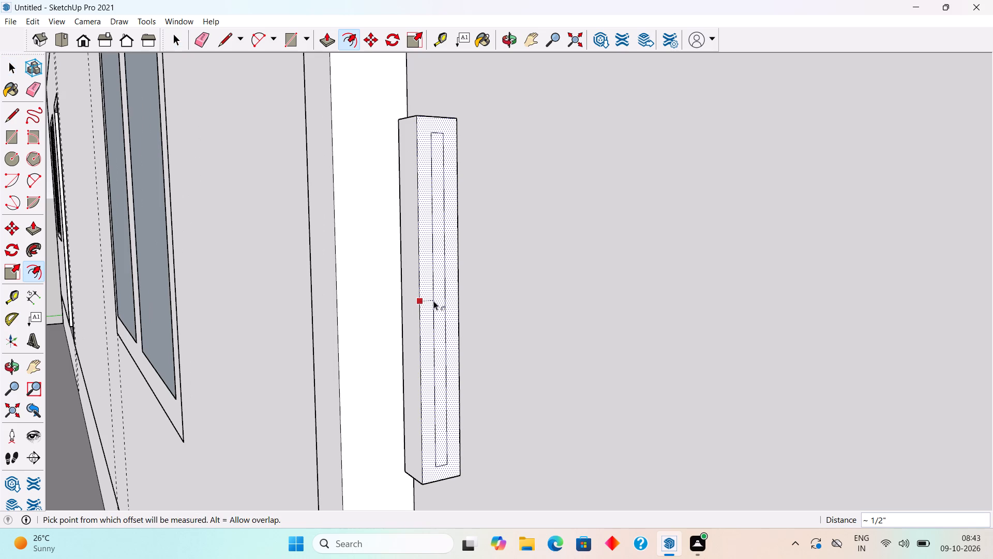
key("space")
Join the offset outline's two door-side corners to the face's door-side edge with 1/2" lines, and delete the long edge between them.
key("l")
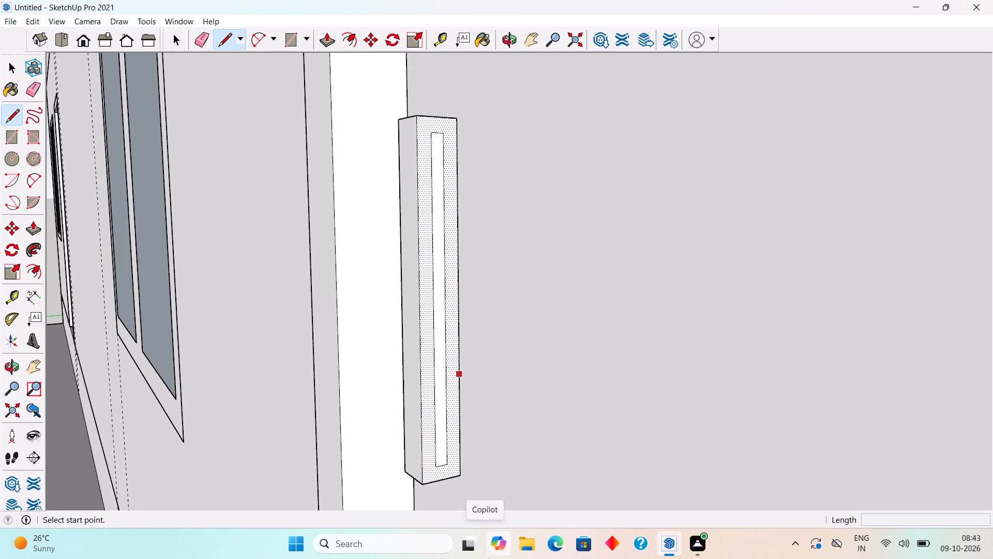
left_click(449, 464)
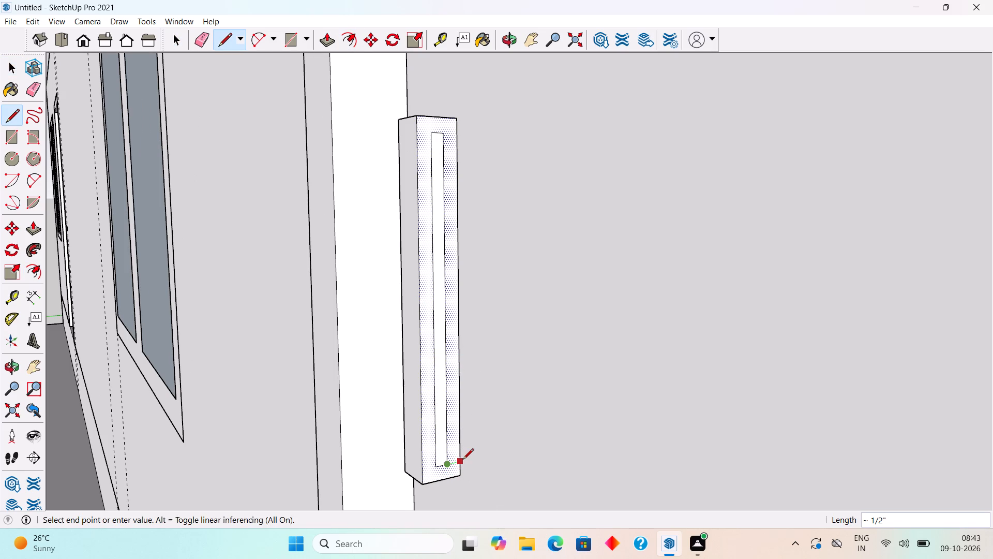
left_click(463, 460)
left_click(443, 136)
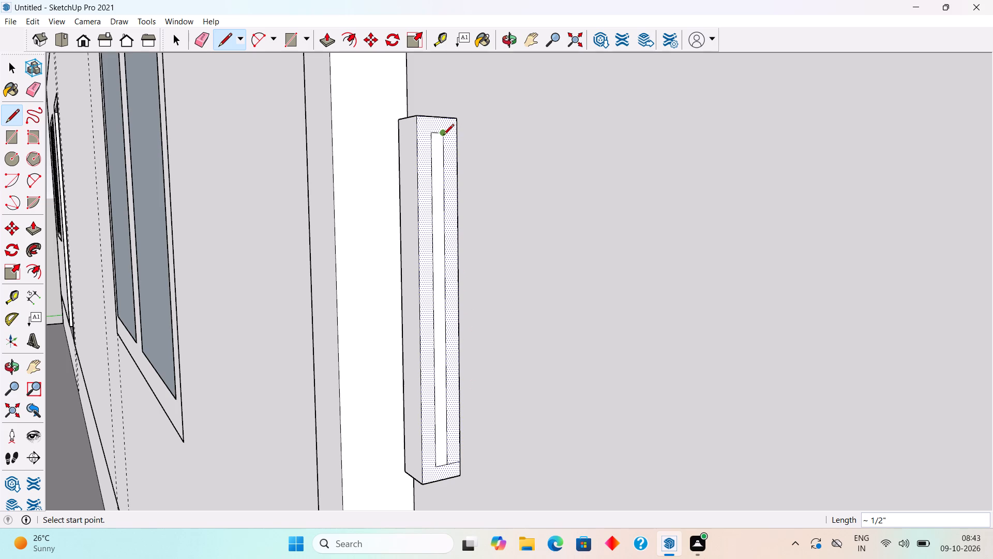
left_click(458, 135)
key("space")
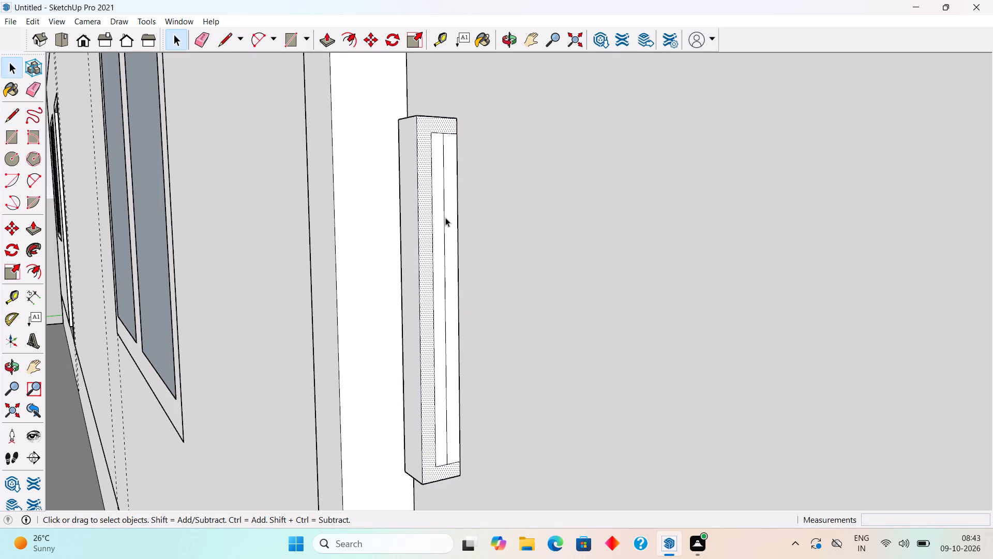
left_click(445, 220)
key("Delete")
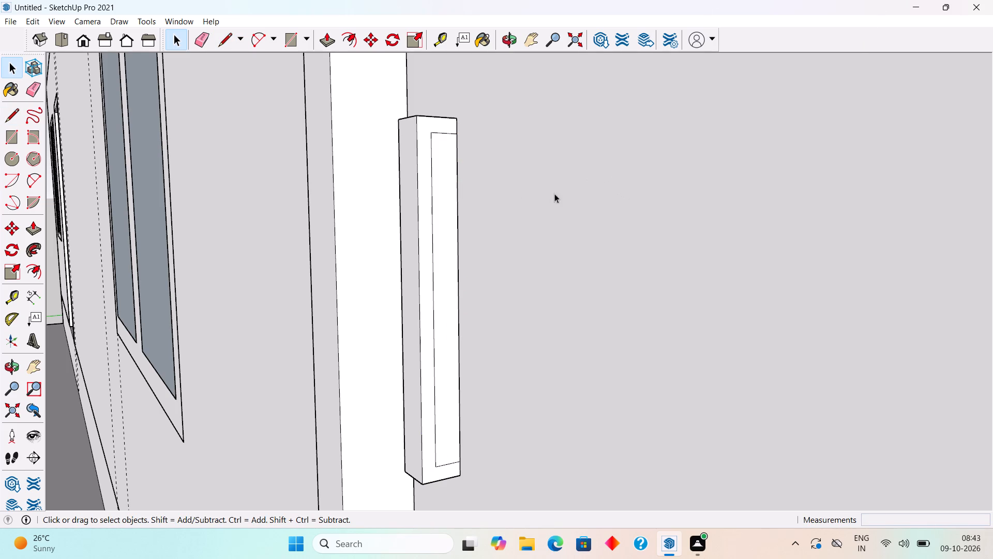
Push the inner face about 1 7/16" through the handle block to cut the grip opening.
left_click(448, 277)
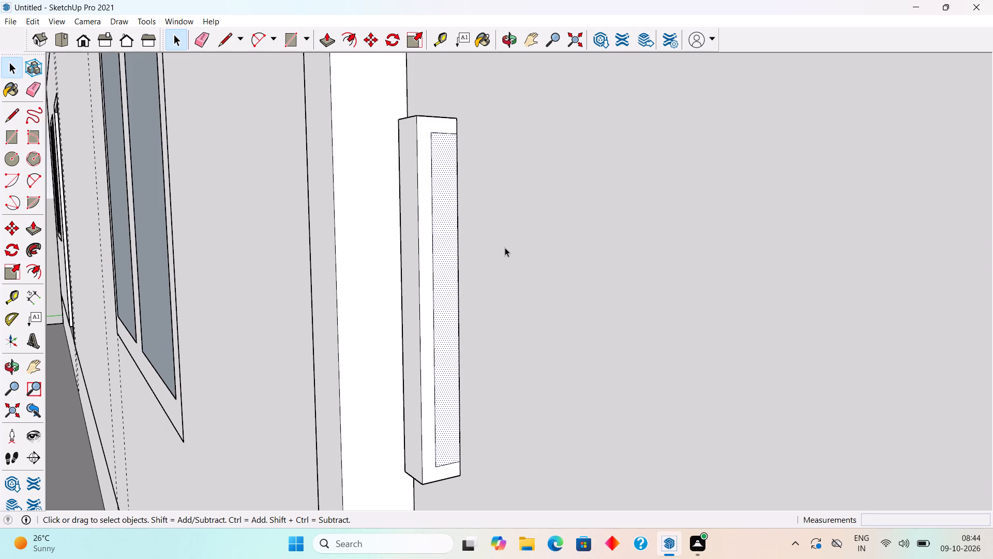
key("p")
left_click(451, 309)
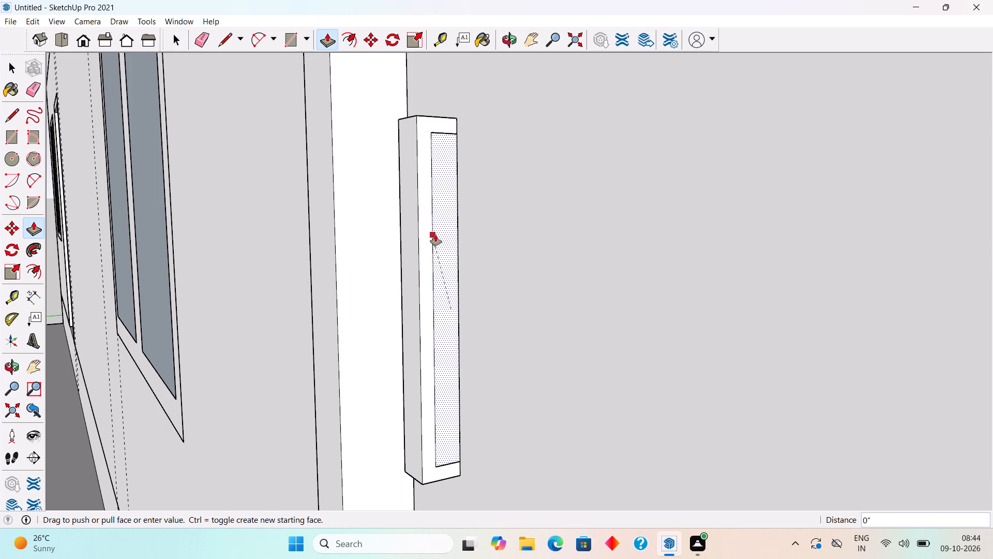
middle_click_drag(435, 235, 498, 242)
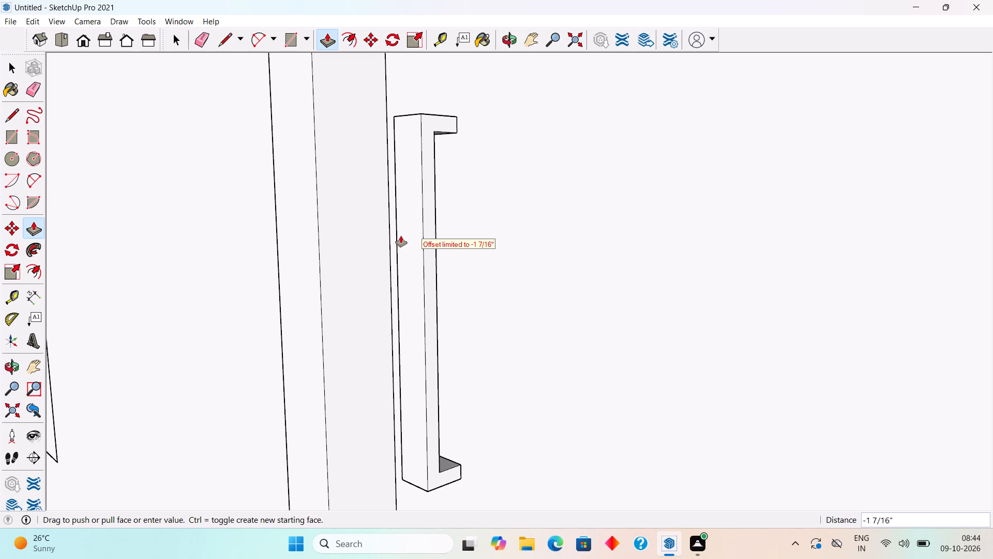
left_click(393, 234)
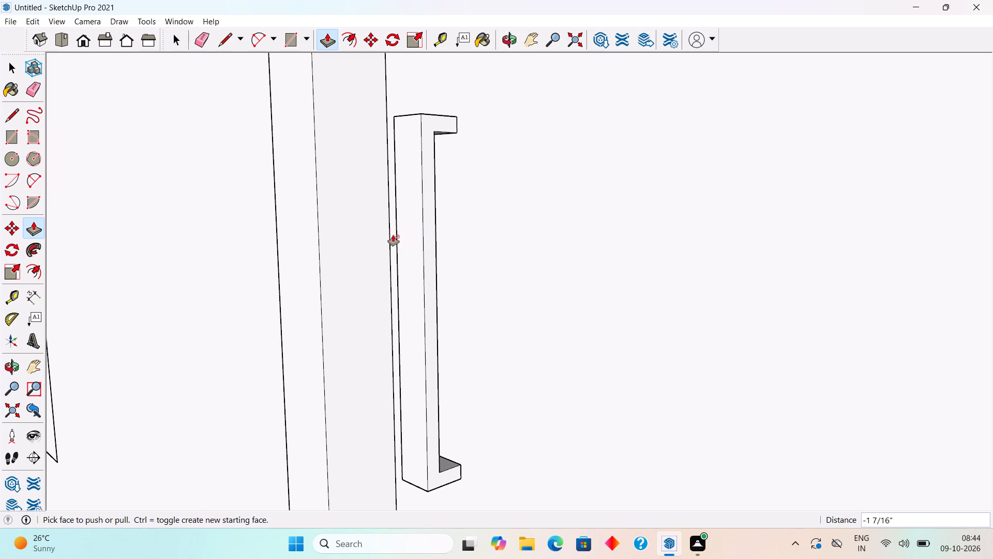
key("space")
Extend the top end of the second door's handle upward by about 7/16".
middle_click_drag(455, 246, 623, 6)
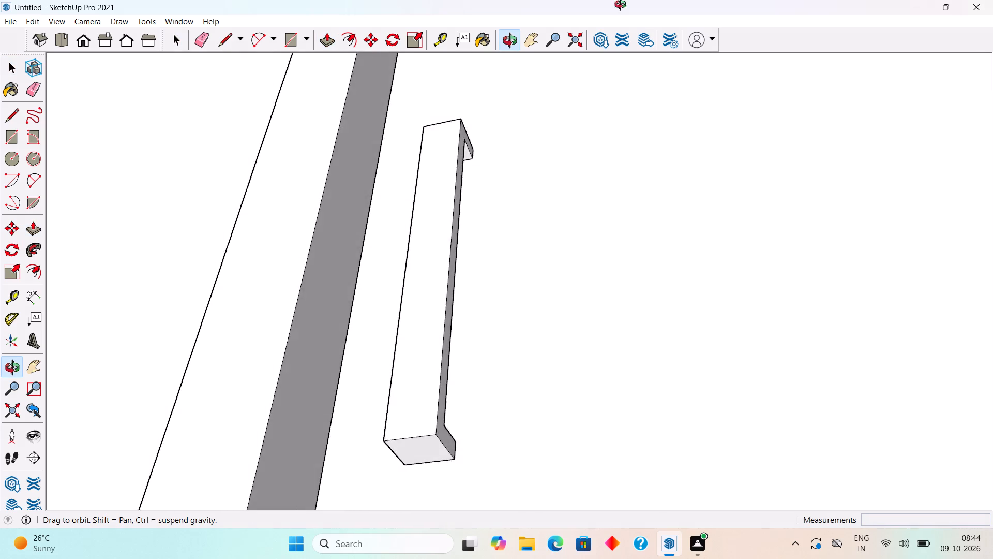
middle_click_drag(623, 6, 963, 51)
scroll(959, 76, "down", 2)
middle_click_drag(779, 215, 593, 240)
scroll(593, 240, "down", 4)
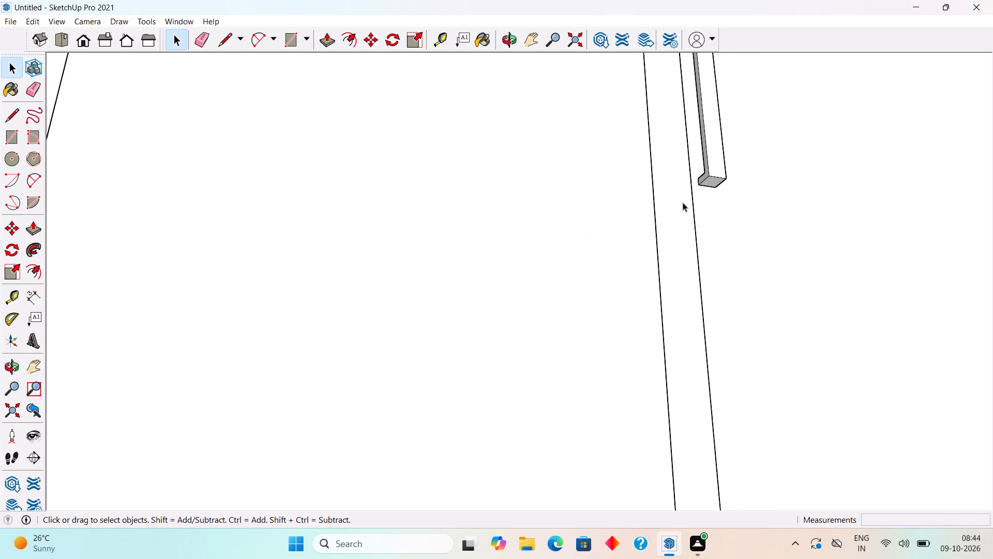
middle_click_drag(711, 184, 564, 317)
scroll(564, 320, "down", 4)
scroll(643, 123, "down", 4)
middle_click_drag(686, 147, 560, 166)
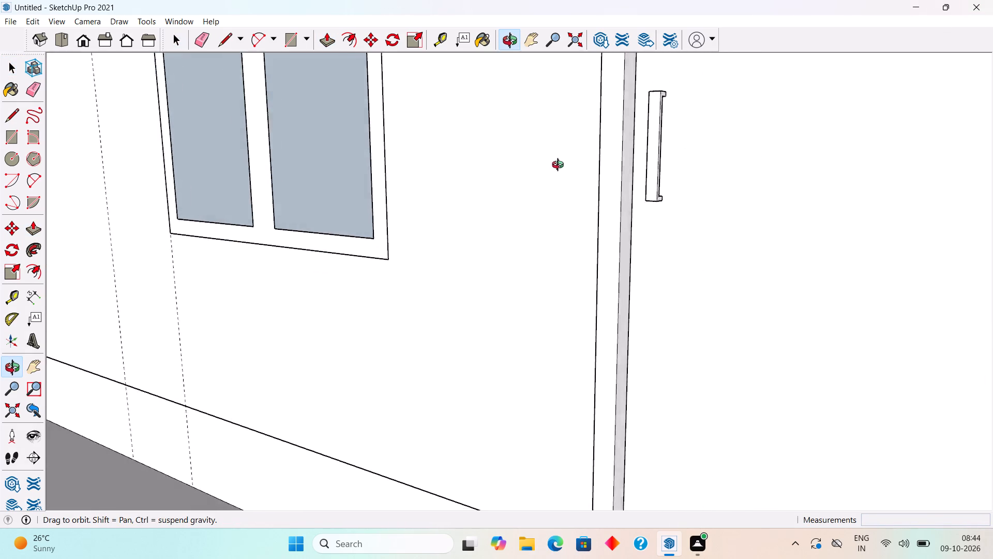
middle_click_drag(560, 166, 422, 168)
scroll(607, 108, "up", 3)
middle_click_drag(611, 103, 622, 206)
scroll(704, 29, "up", 5)
scroll(656, 82, "up", 11)
left_click(631, 92)
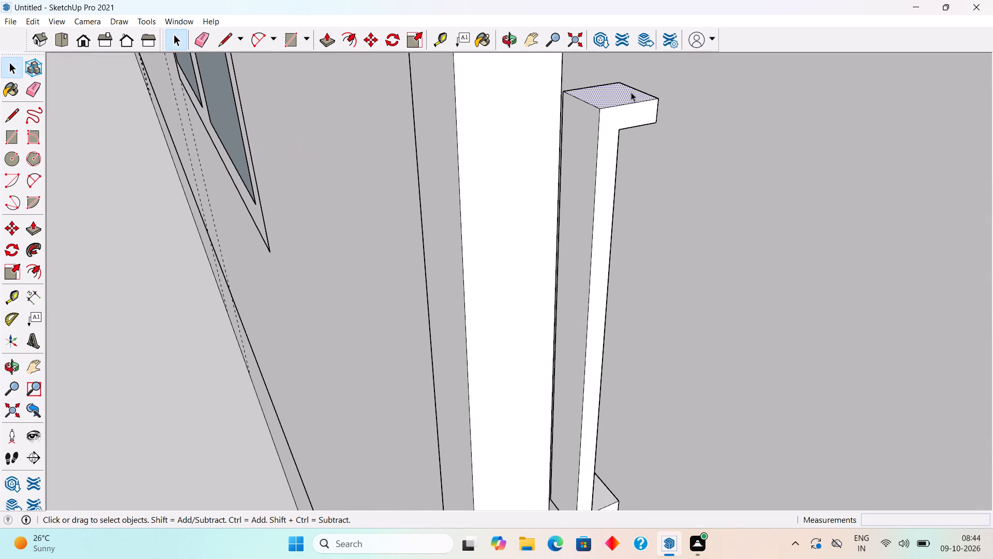
key("p")
left_click(631, 92)
left_click(634, 73)
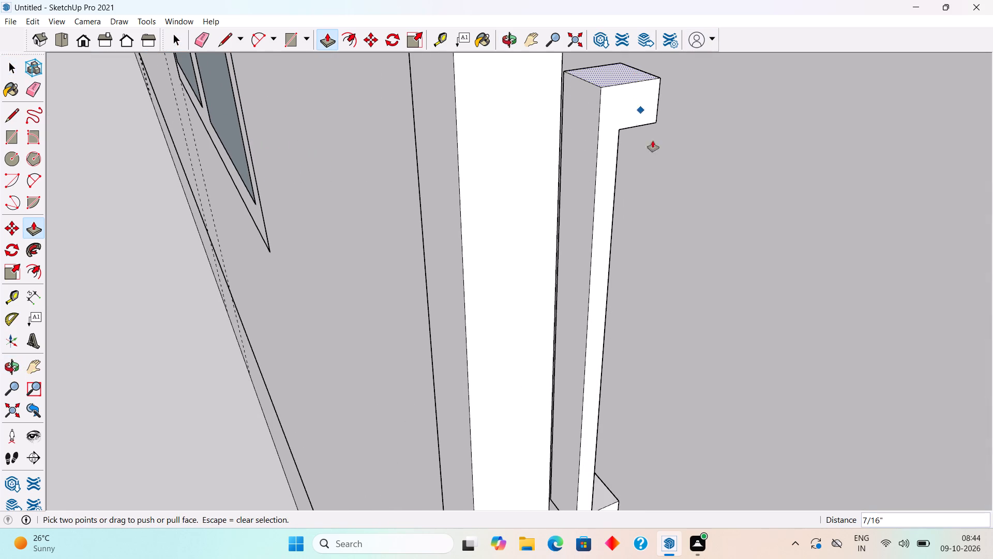
Extend the bottom end of the second door's handle downward by about 5/8".
scroll(658, 157, "down", 10)
middle_click_drag(640, 305, 683, 180)
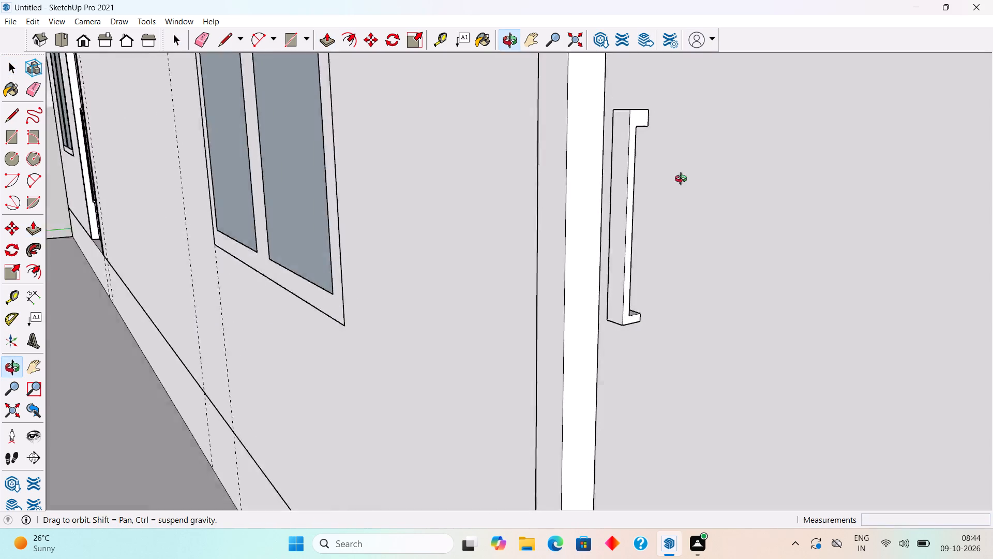
middle_click_drag(683, 180, 694, 101)
scroll(637, 293, "up", 6)
scroll(628, 338, "up", 2)
key("space")
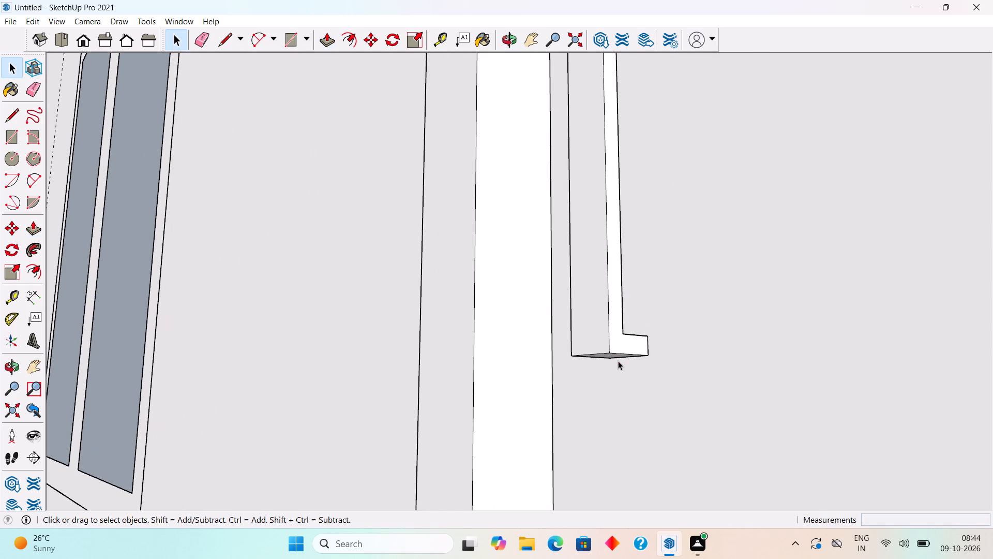
middle_click_drag(612, 341, 621, 257)
left_click(617, 350)
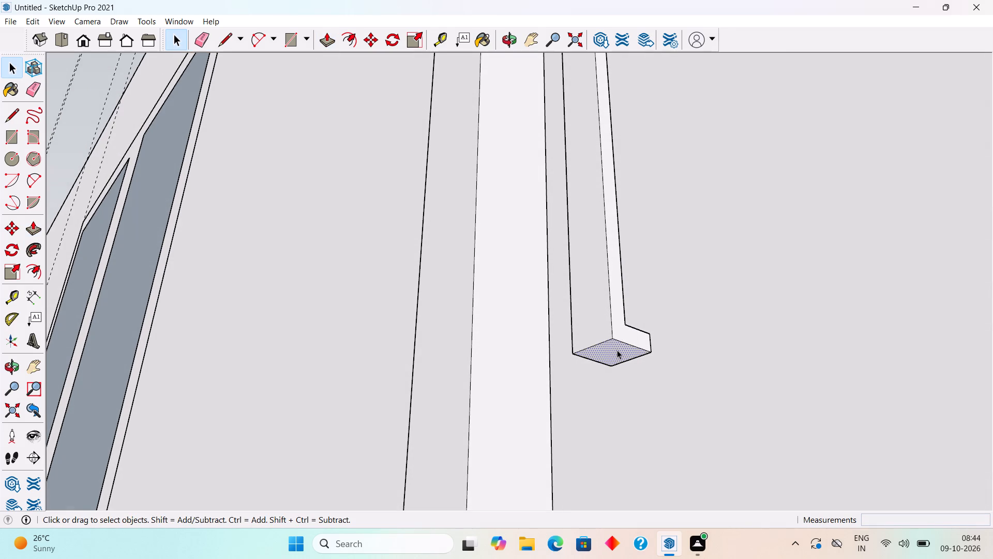
key("p")
left_click(617, 350)
left_click(625, 373)
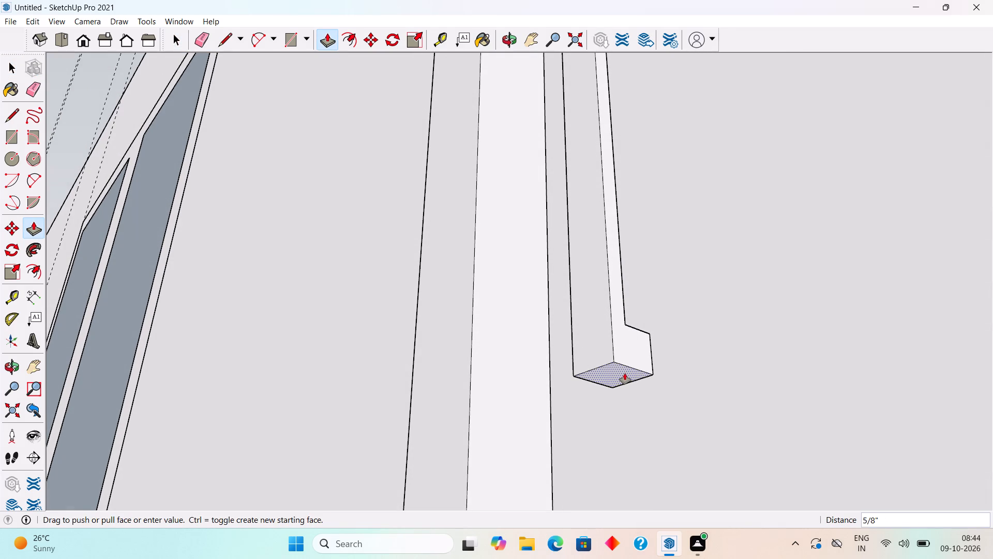
Make the whole second door handle a group and clear the selection.
key("space")
triple_click(604, 331)
right_click(604, 331)
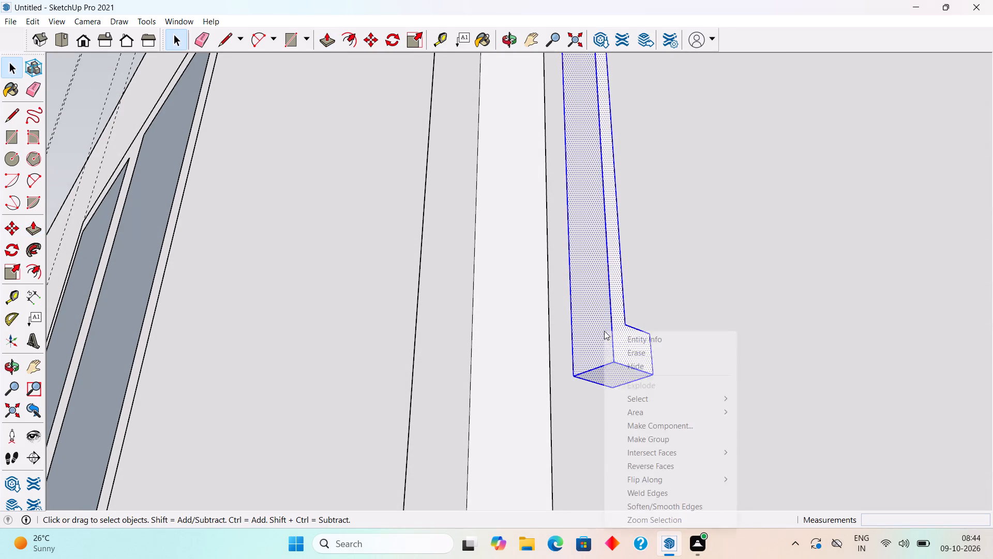
left_click(639, 434)
scroll(634, 432, "down", 20)
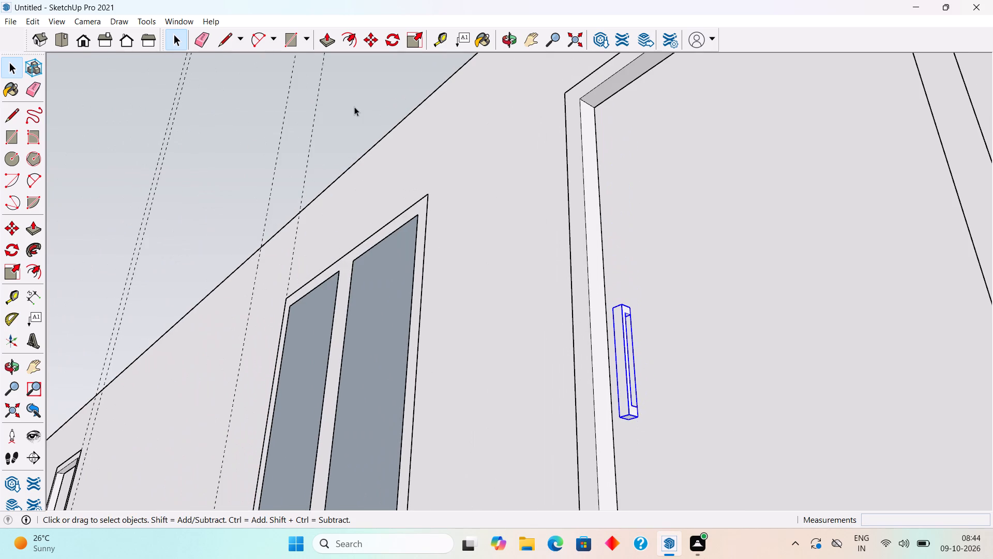
left_click(354, 106)
Examine the whole wall with its windows, doors, handles and base slab from several sides.
scroll(411, 93, "down", 8)
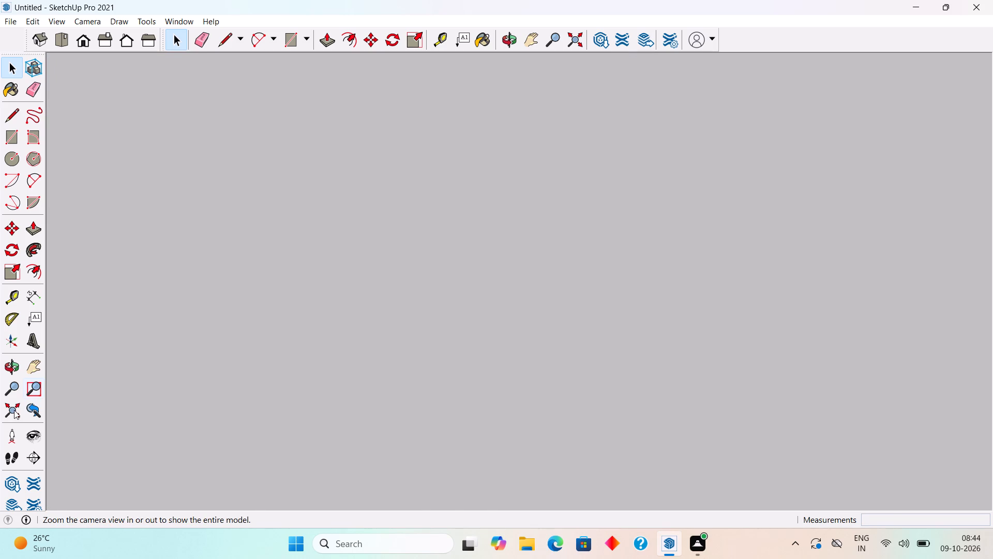
left_click(14, 410)
middle_click_drag(373, 337, 583, 456)
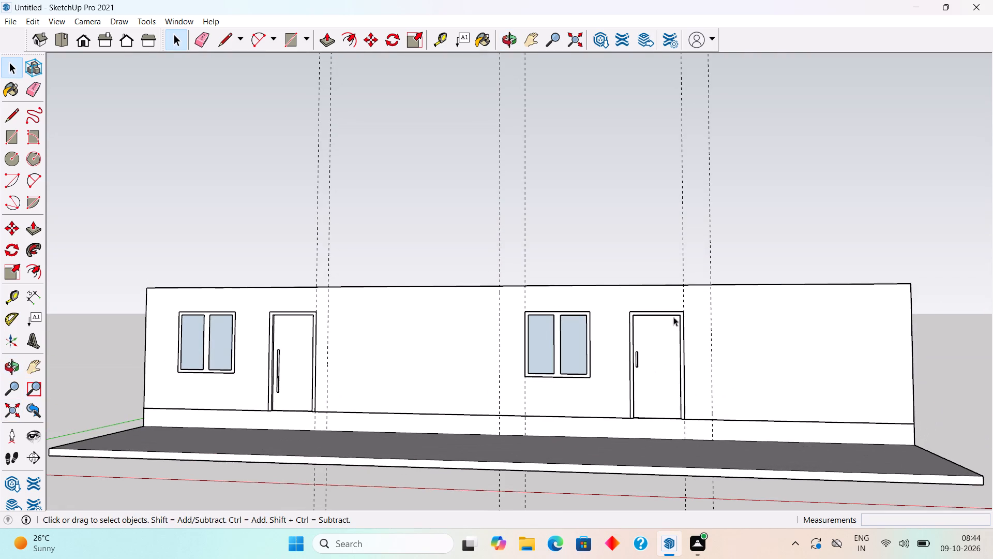
scroll(675, 317, "up", 1)
middle_click_drag(676, 326, 710, 384)
scroll(709, 384, "up", 2)
left_click(550, 233)
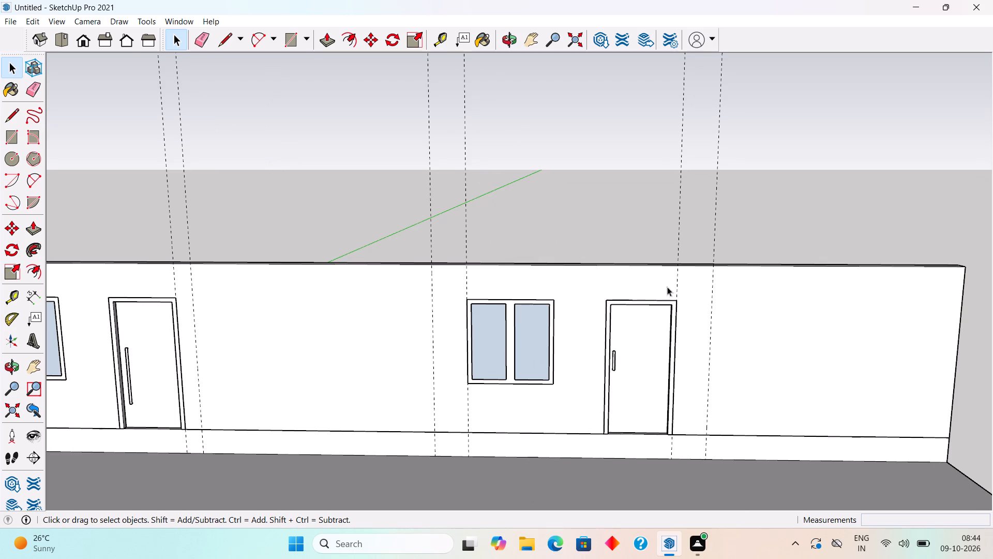
scroll(845, 319, "up", 4)
middle_click_drag(840, 323, 992, 234)
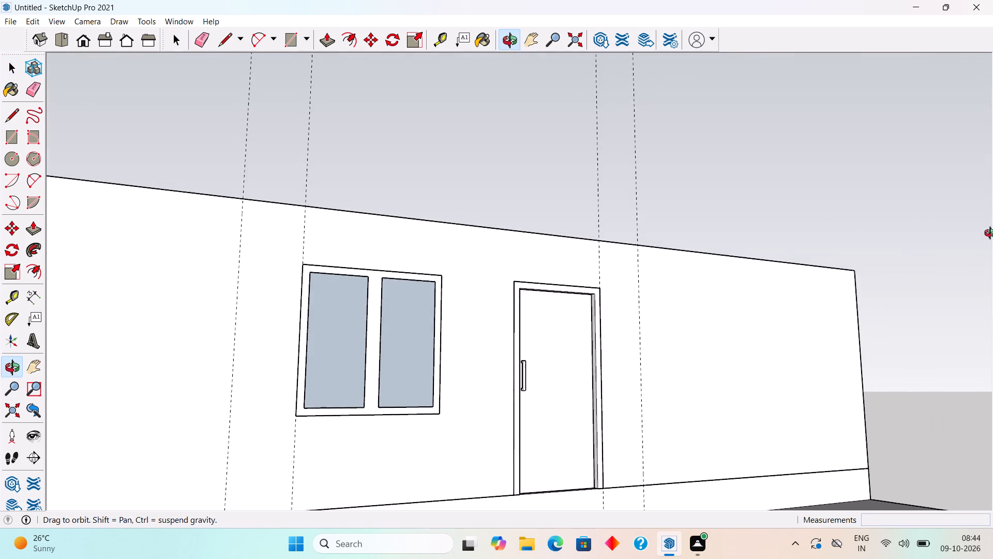
middle_click_drag(992, 234, 312, 268)
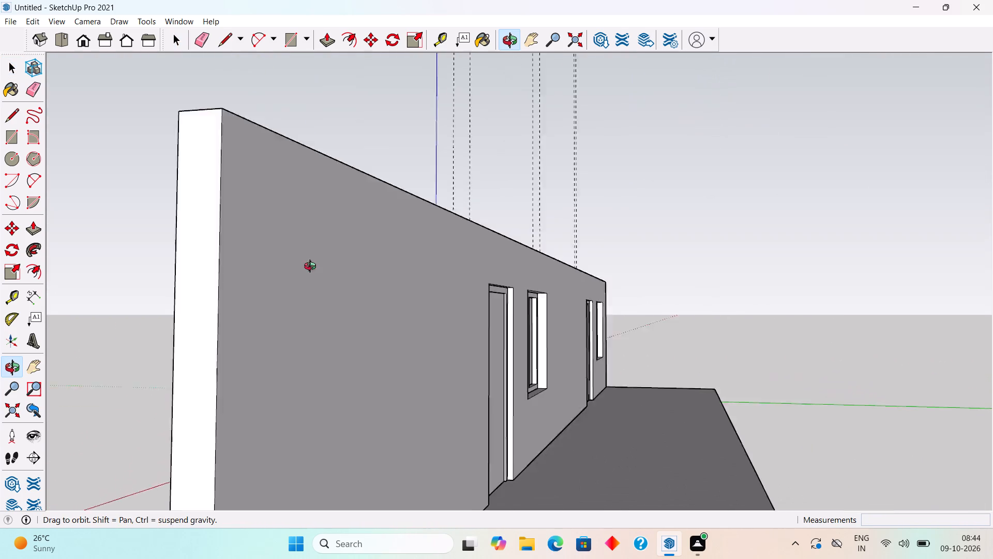
middle_click_drag(312, 268, 745, 341)
scroll(674, 295, "down", 3)
scroll(561, 278, "down", 5)
middle_click_drag(660, 344, 727, 286)
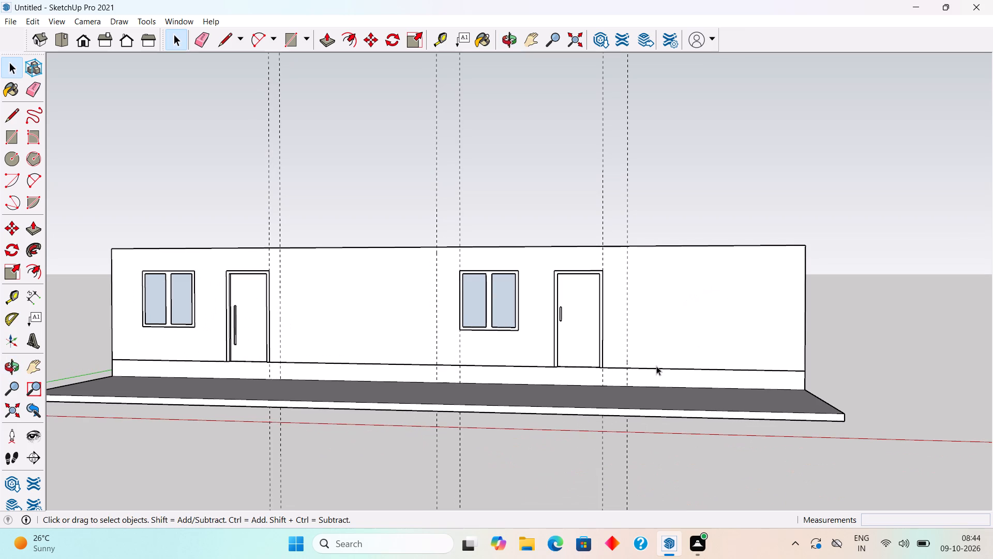
middle_click_drag(693, 363, 809, 387)
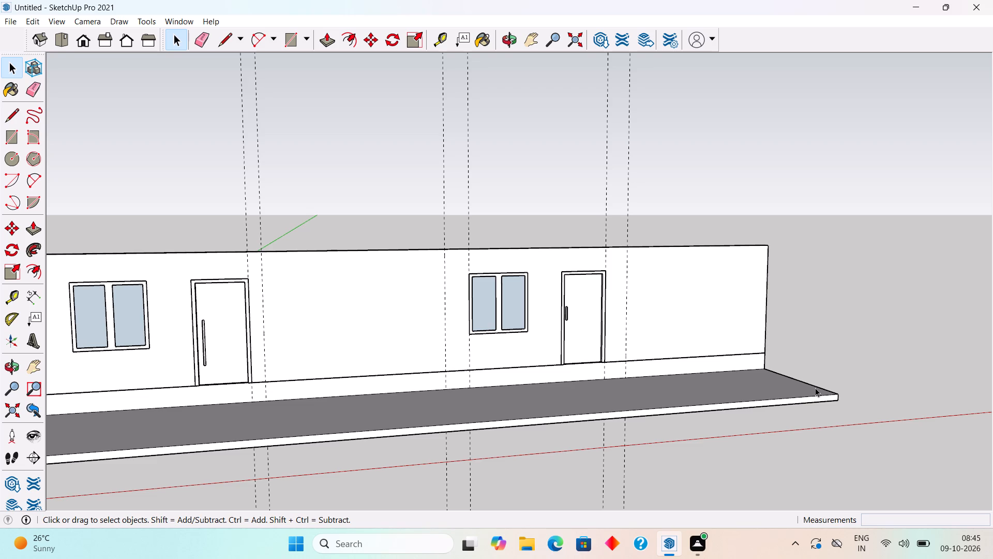
scroll(815, 388, "up", 3)
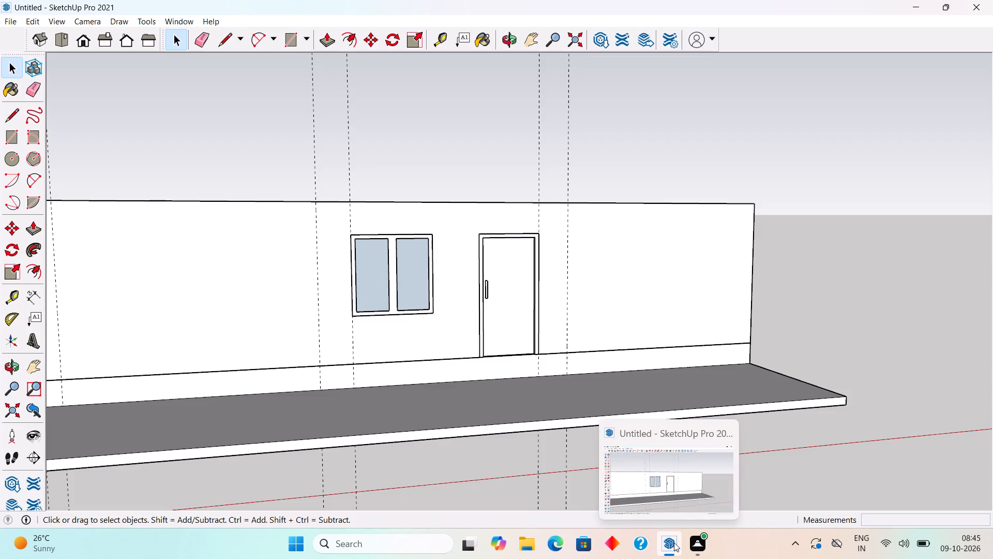
scroll(465, 260, "down", 10)
middle_click_drag(589, 335, 640, 417)
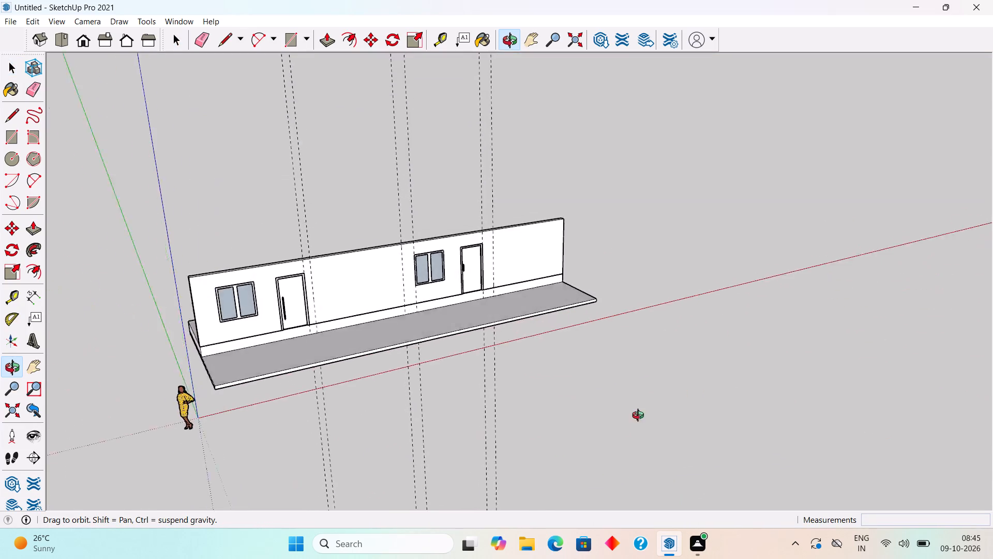
middle_click_drag(640, 417, 424, 369)
scroll(415, 313, "up", 2)
scroll(382, 229, "up", 9)
scroll(383, 240, "down", 4)
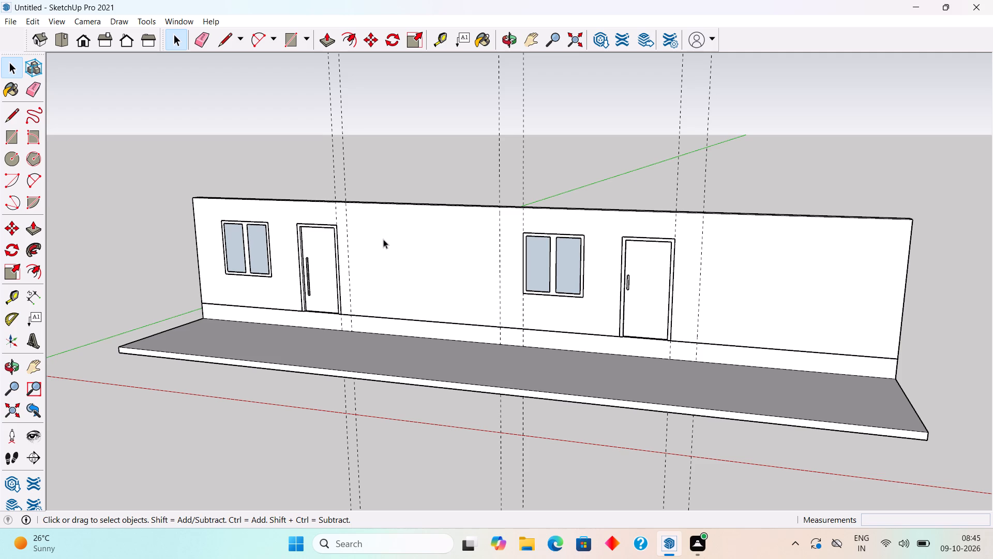
Examine the wall, its door and window openings, and the stepped base slab from the front, end and rear.
scroll(383, 239, "up", 4)
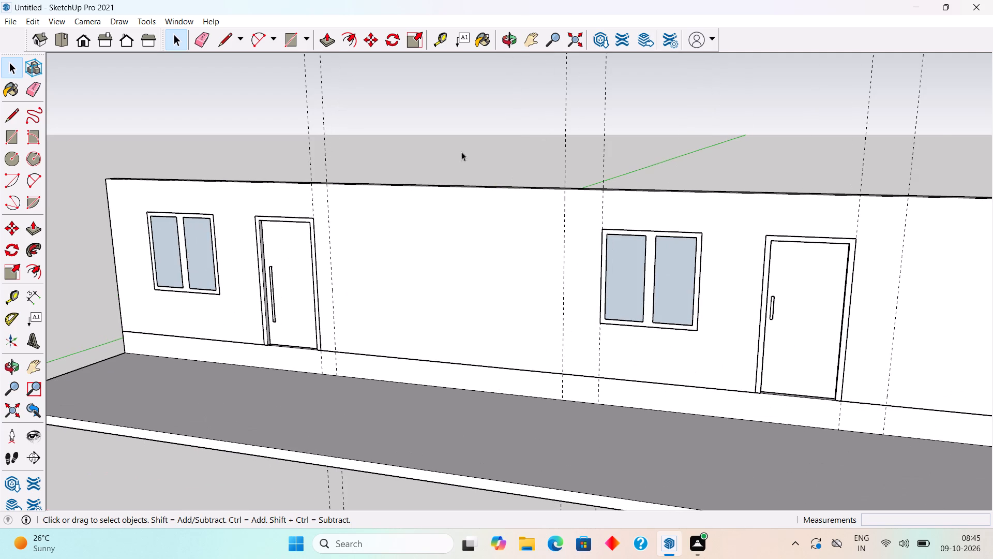
middle_click_drag(466, 162, 209, 269)
scroll(217, 279, "down", 4)
middle_click_drag(450, 281, 278, 187)
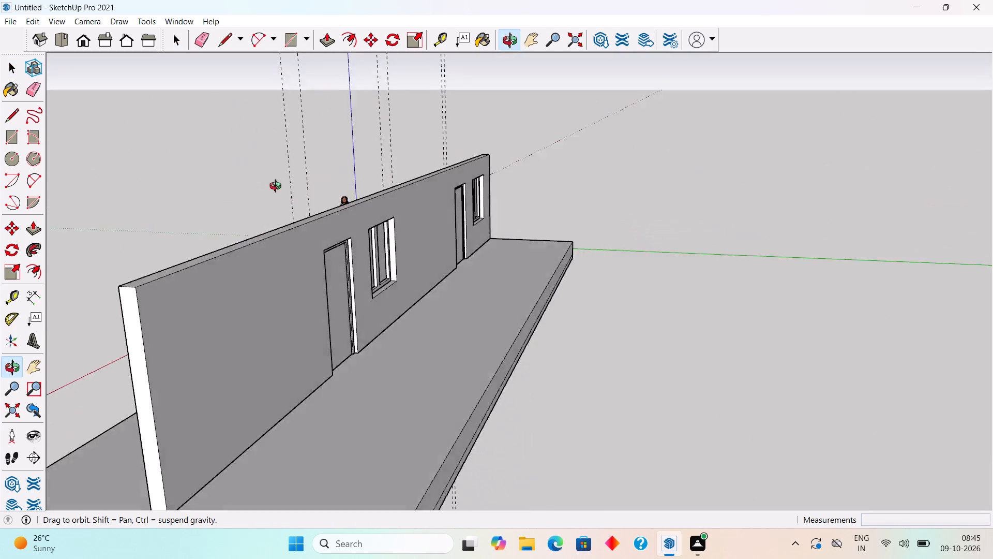
middle_click_drag(278, 187, 239, 175)
scroll(431, 314, "up", 3)
scroll(439, 328, "down", 4)
middle_click_drag(456, 362, 441, 349)
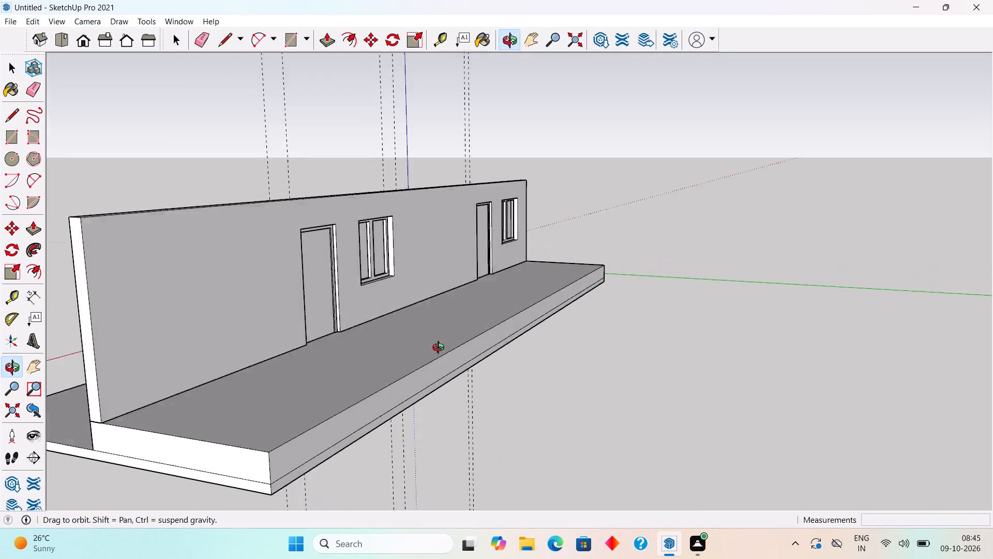
middle_click_drag(441, 349, 520, 350)
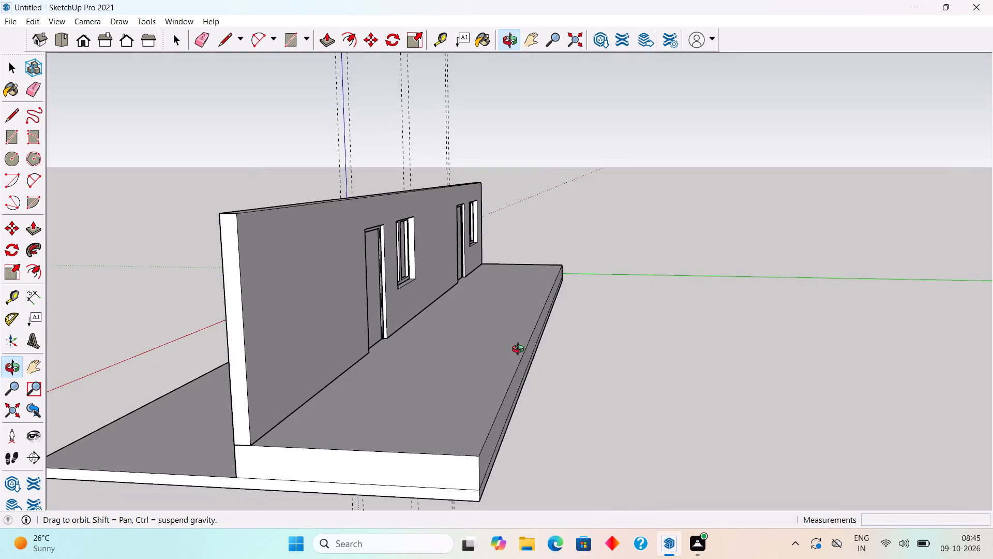
middle_click_drag(520, 350, 518, 312)
scroll(518, 312, "up", 2)
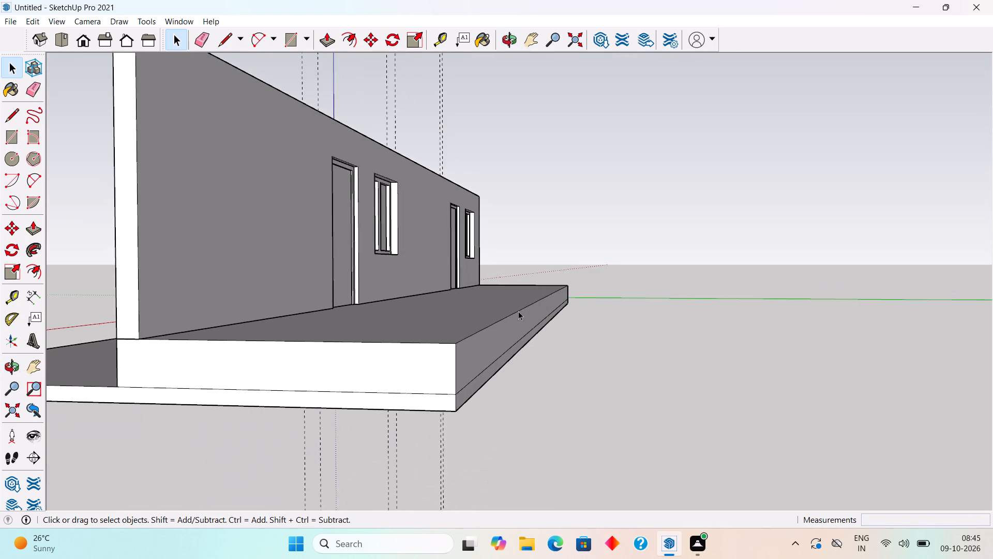
scroll(518, 311, "up", 1)
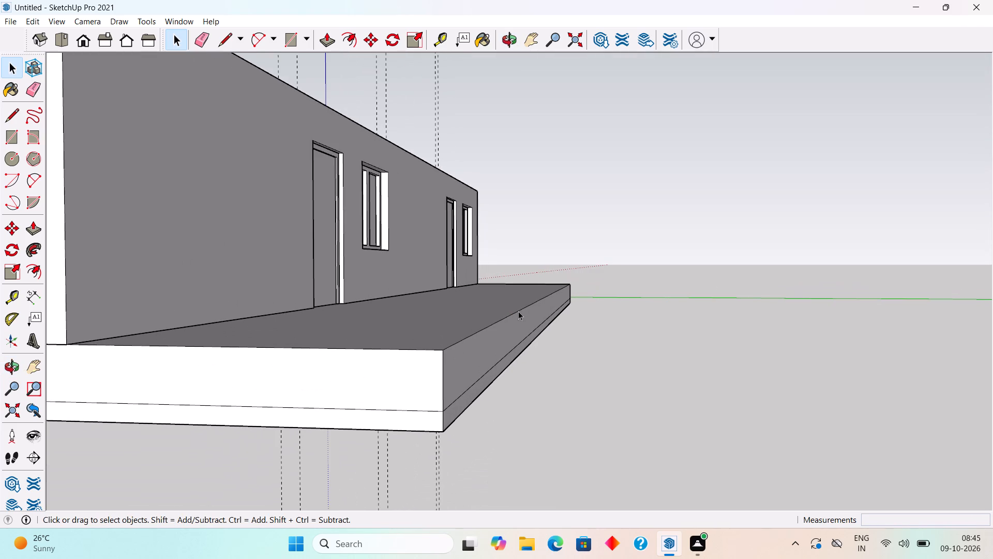
scroll(518, 311, "up", 3)
scroll(518, 311, "down", 4)
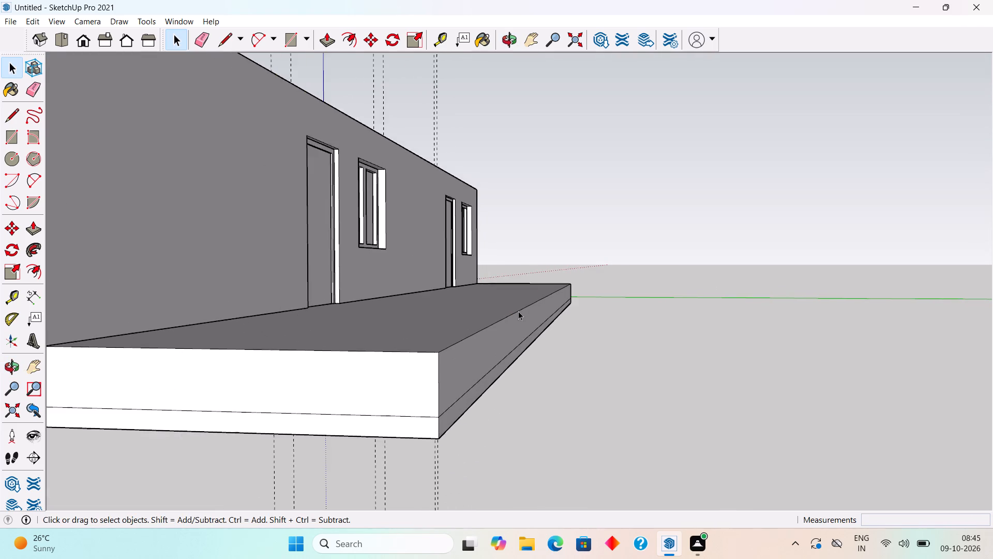
scroll(518, 311, "down", 20)
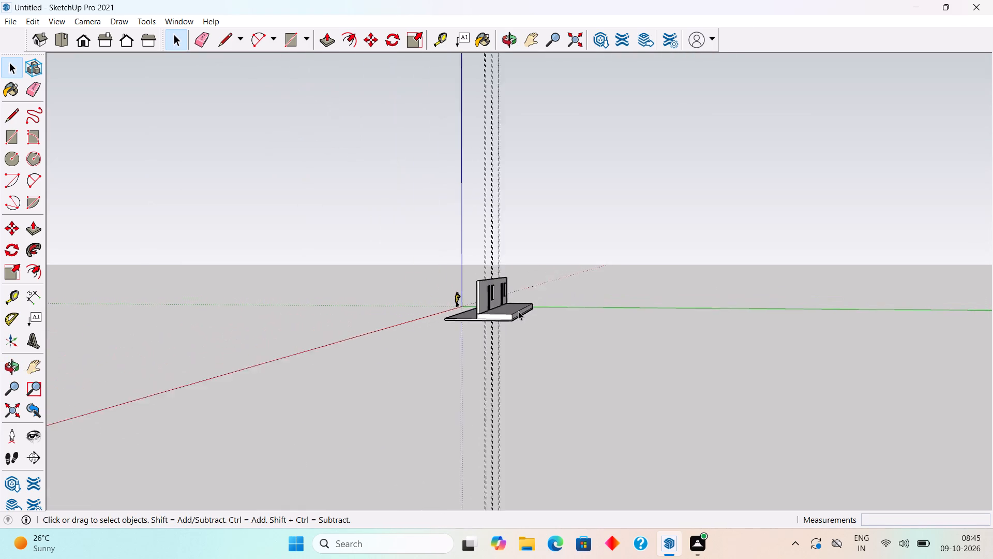
scroll(518, 311, "down", 3)
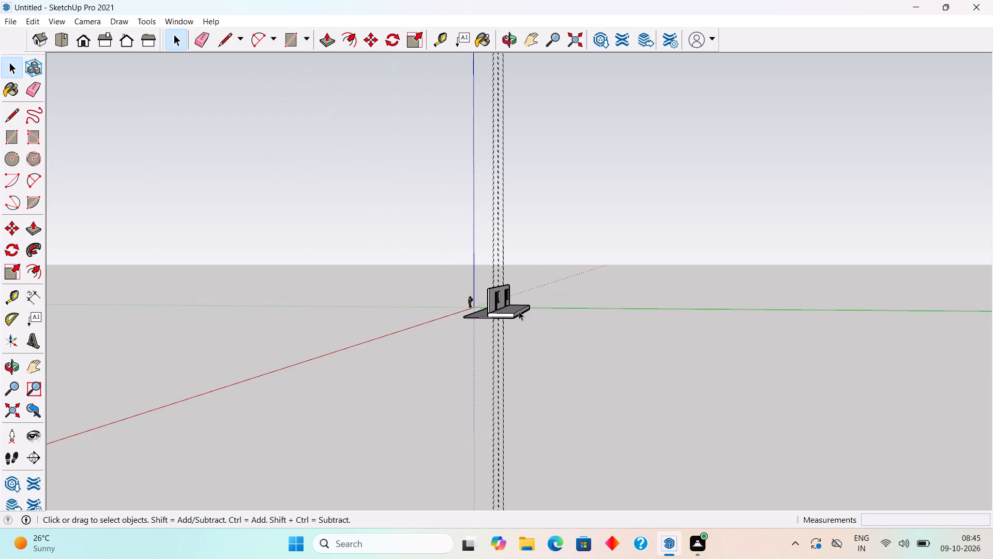
scroll(525, 332, "up", 4)
scroll(530, 330, "down", 5)
scroll(480, 330, "up", 5)
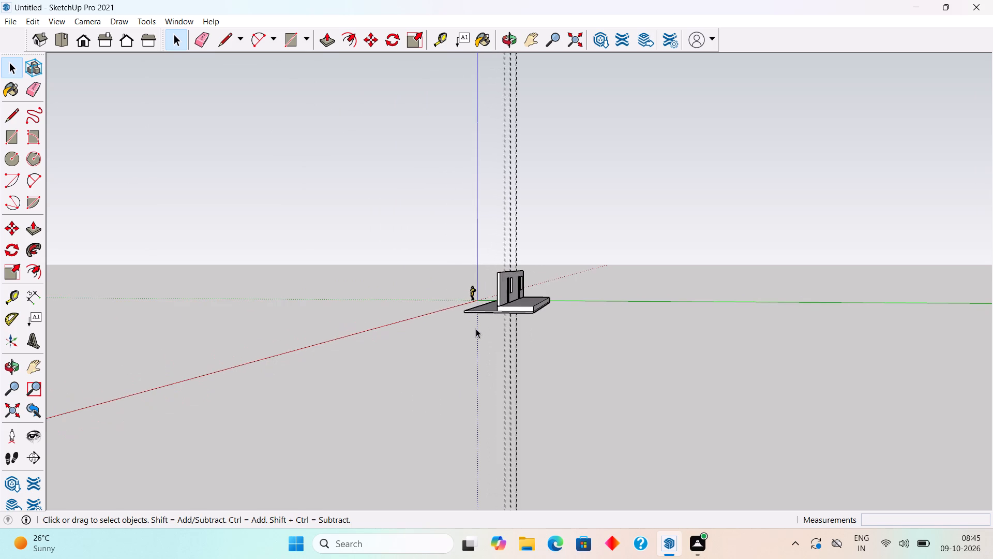
scroll(476, 329, "up", 9)
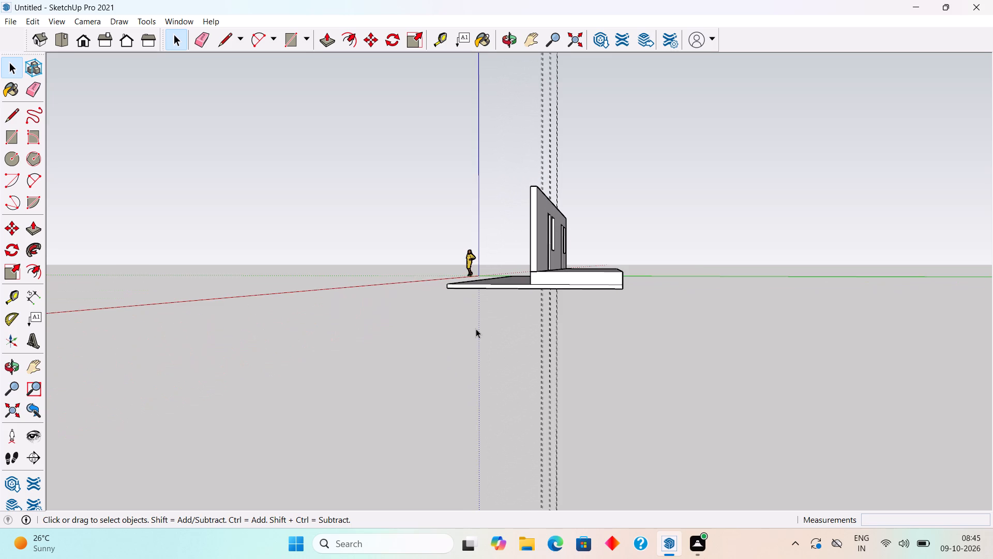
scroll(476, 329, "up", 3)
scroll(476, 329, "down", 5)
middle_click_drag(637, 294, 604, 320)
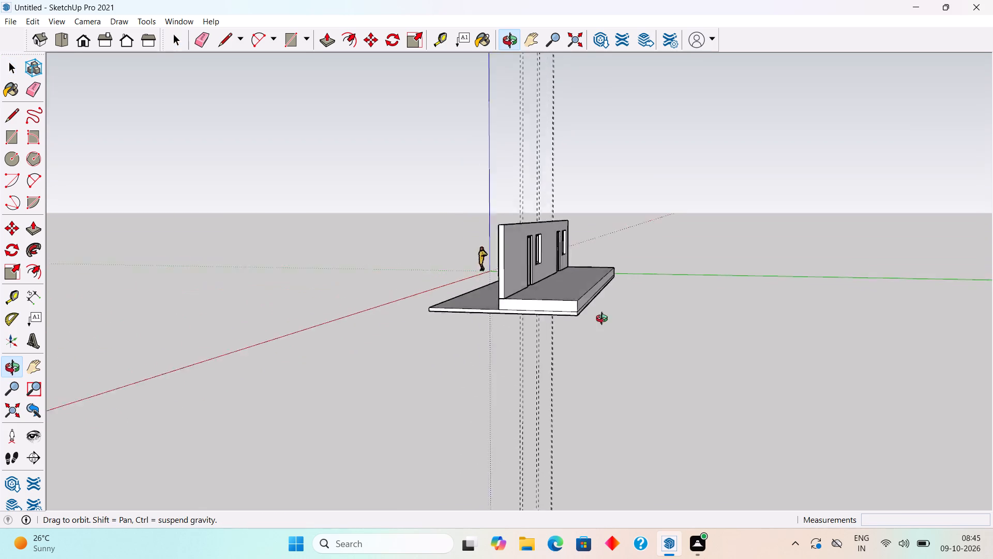
middle_click_drag(604, 320, 337, 410)
scroll(602, 297, "up", 2)
middle_click_drag(596, 304, 471, 459)
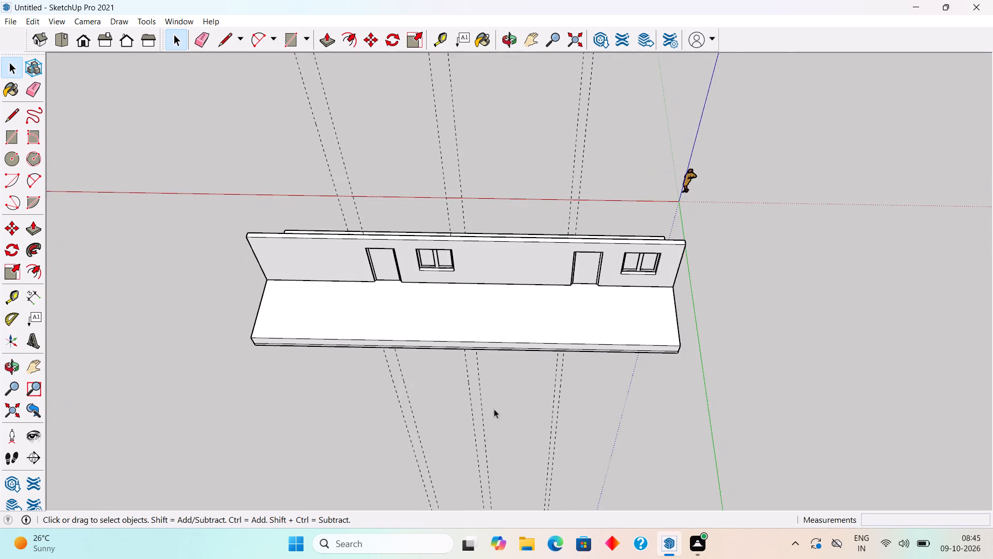
scroll(489, 352, "up", 5)
middle_click_drag(489, 323, 491, 402)
scroll(411, 376, "up", 4)
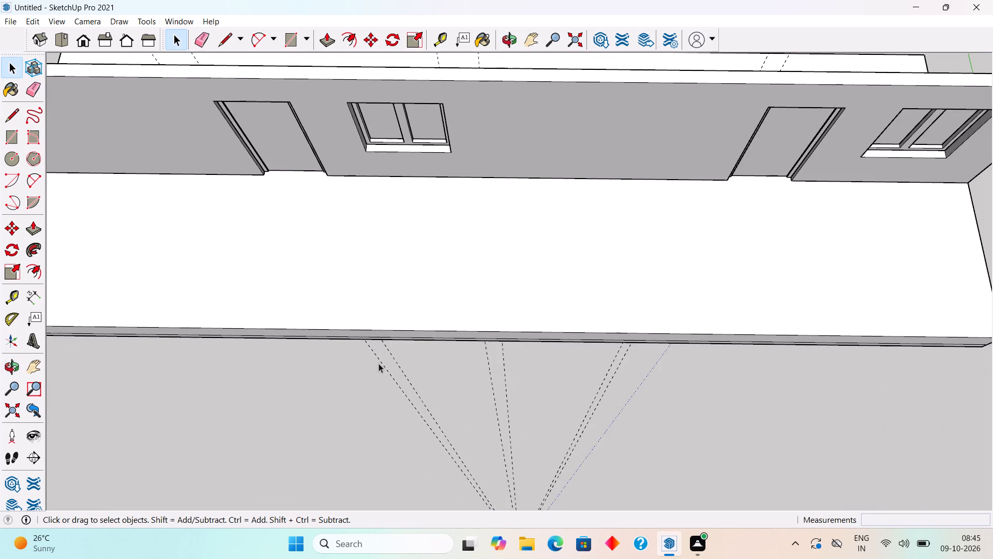
scroll(409, 340, "down", 4)
scroll(309, 325, "up", 1)
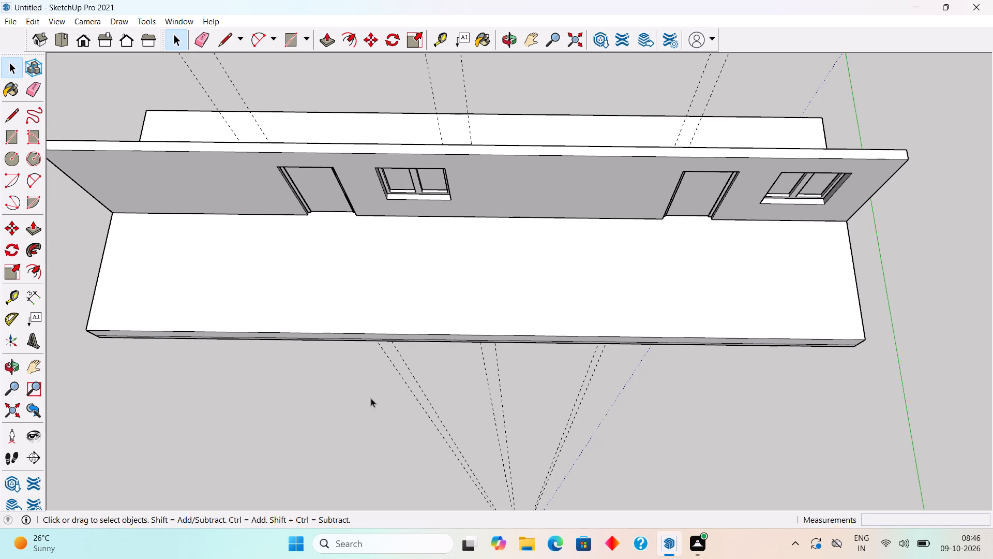
scroll(371, 398, "up", 6)
scroll(371, 398, "down", 5)
scroll(371, 398, "up", 5)
scroll(371, 398, "down", 4)
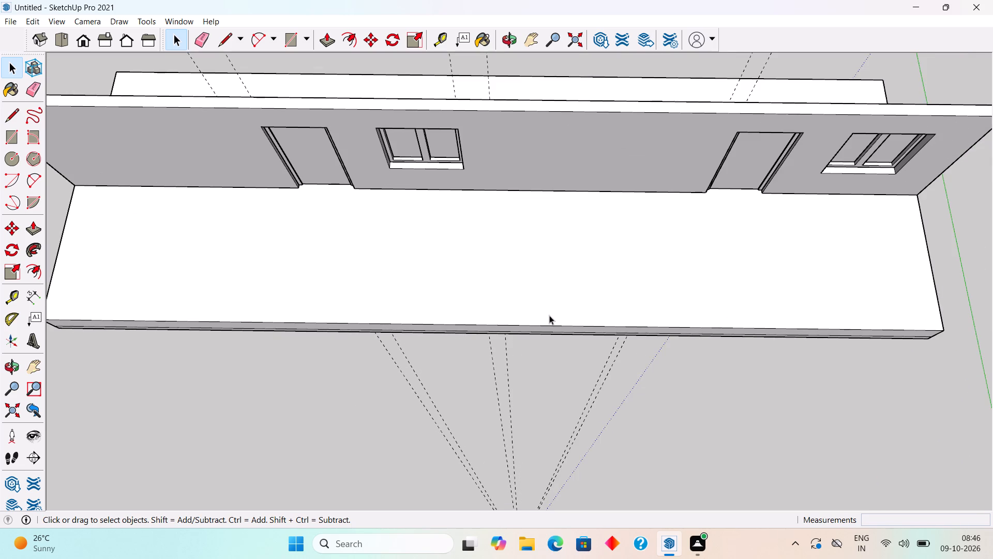
scroll(548, 316, "up", 2)
scroll(548, 325, "down", 6)
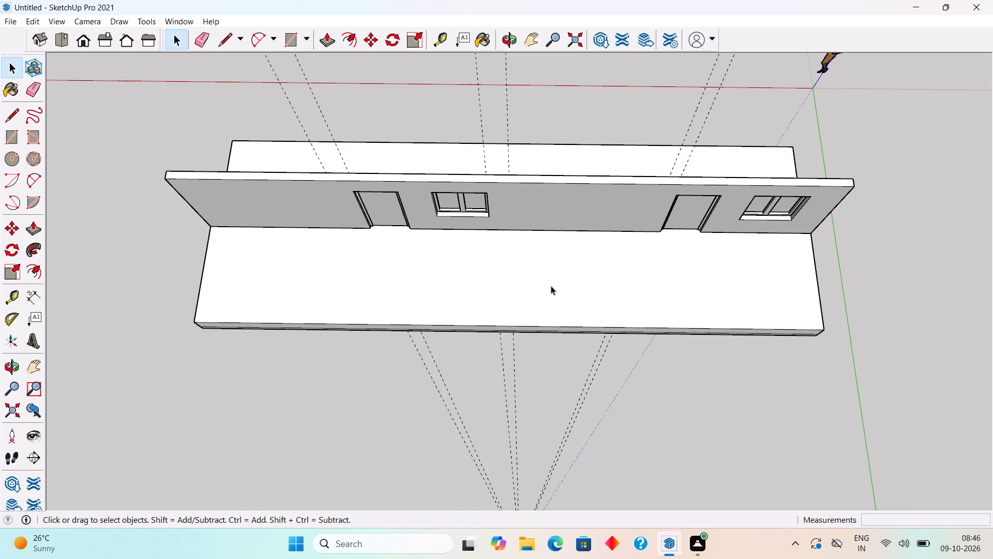
Place a guide line on the raised slab, 9" in from its long outer edge opposite the wall.
scroll(555, 317, "up", 1)
middle_click_drag(554, 319, 553, 316)
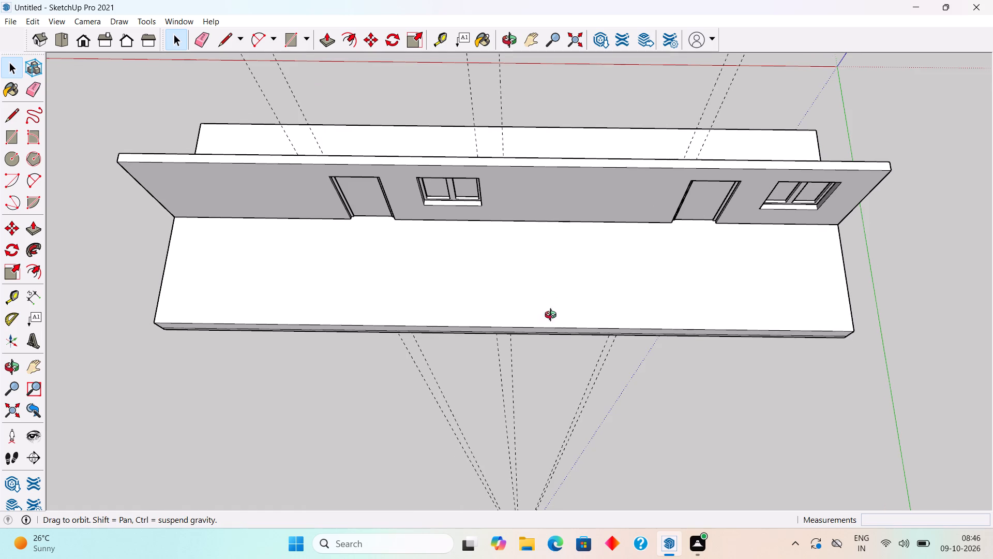
middle_click_drag(553, 316, 595, 241)
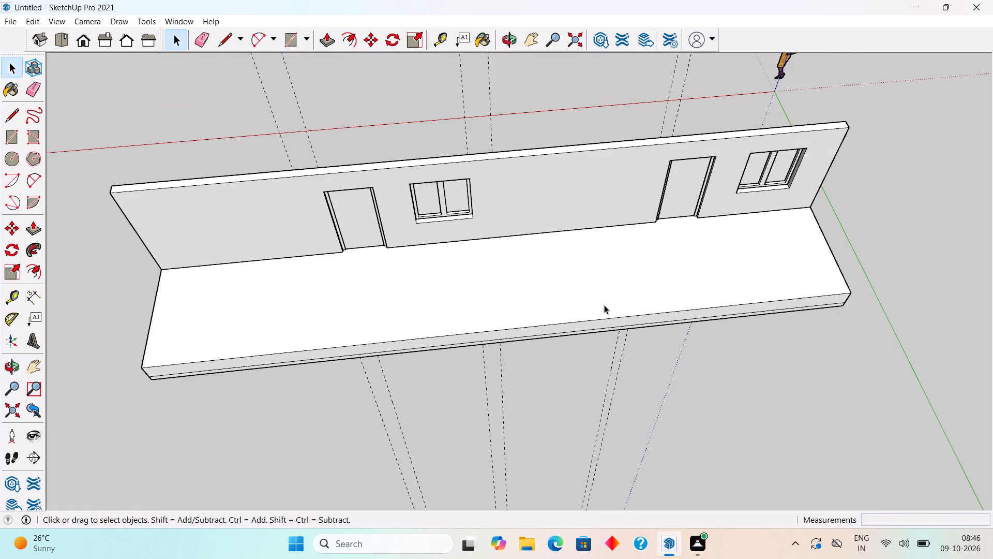
key("t")
left_click(598, 318)
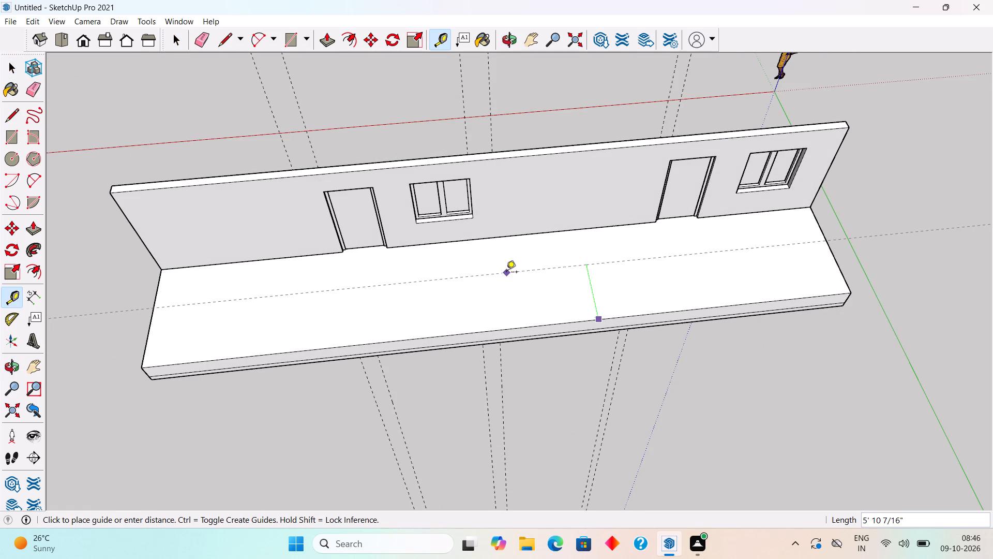
type("9'")
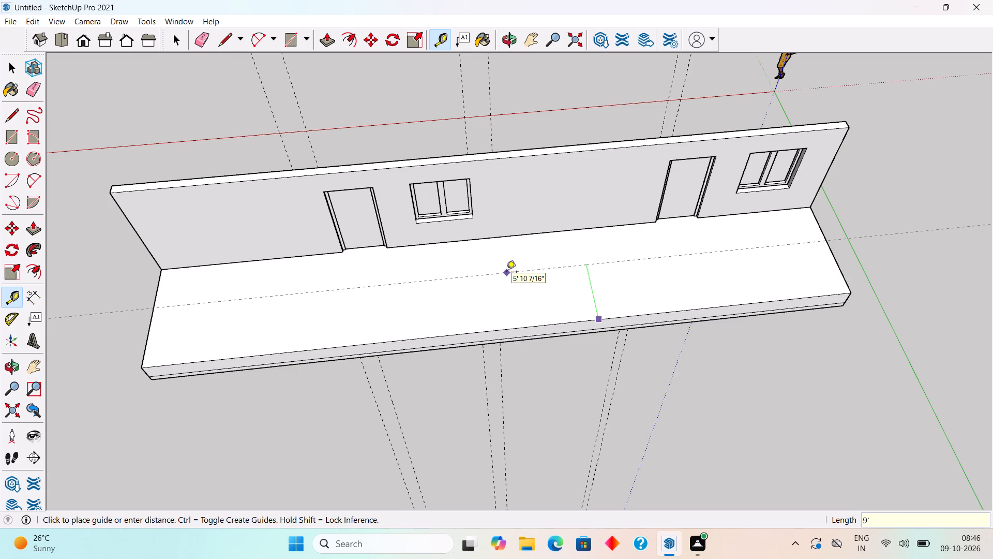
key("BackSpace")
key("shift+quotedbl")
key("Return")
key("space")
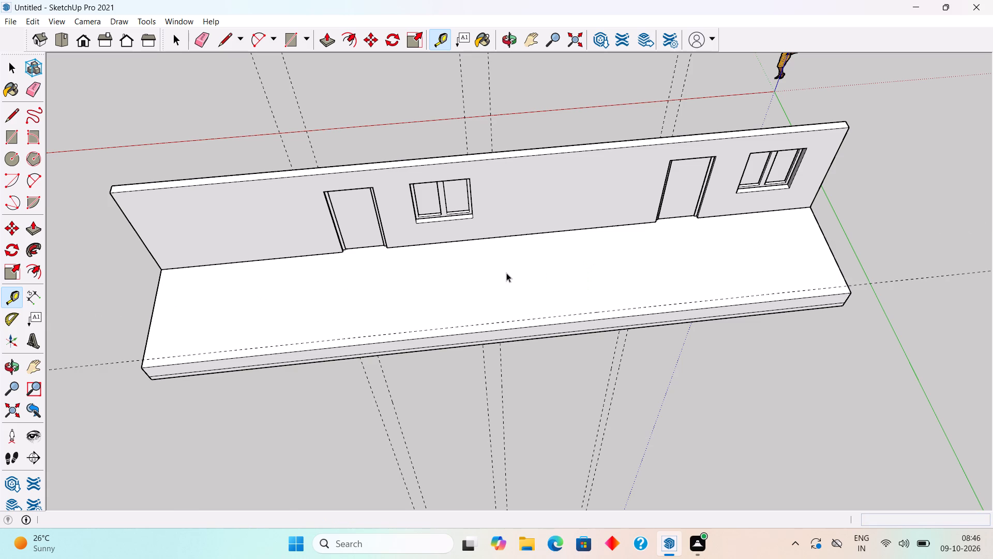
Draw a 60' by 9" rectangle between the guide line and the raised slab's long outer edge.
key("r")
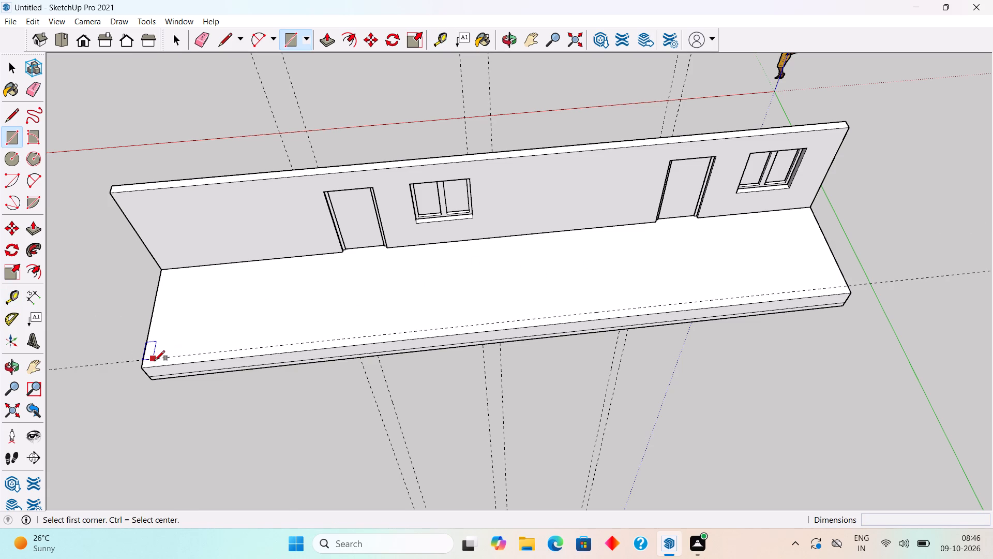
left_click(145, 357)
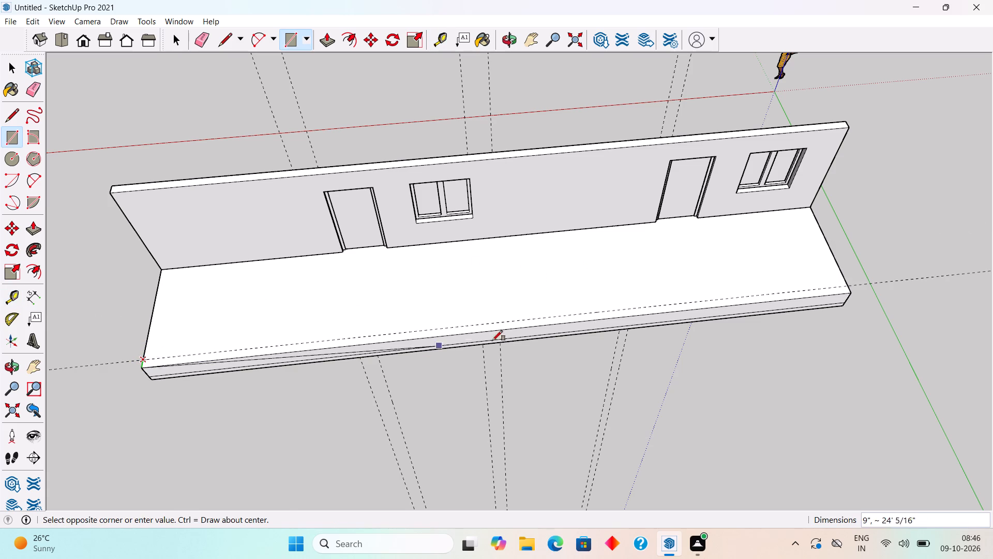
left_click(849, 296)
key("space")
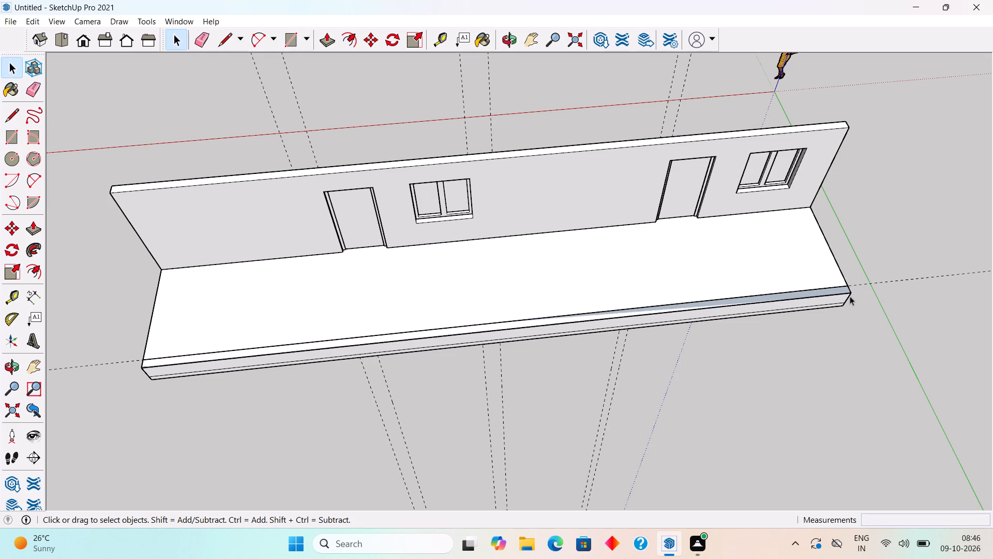
Extrude the 9" strip upward by 10' to form a second long wall.
key("bracketleft")
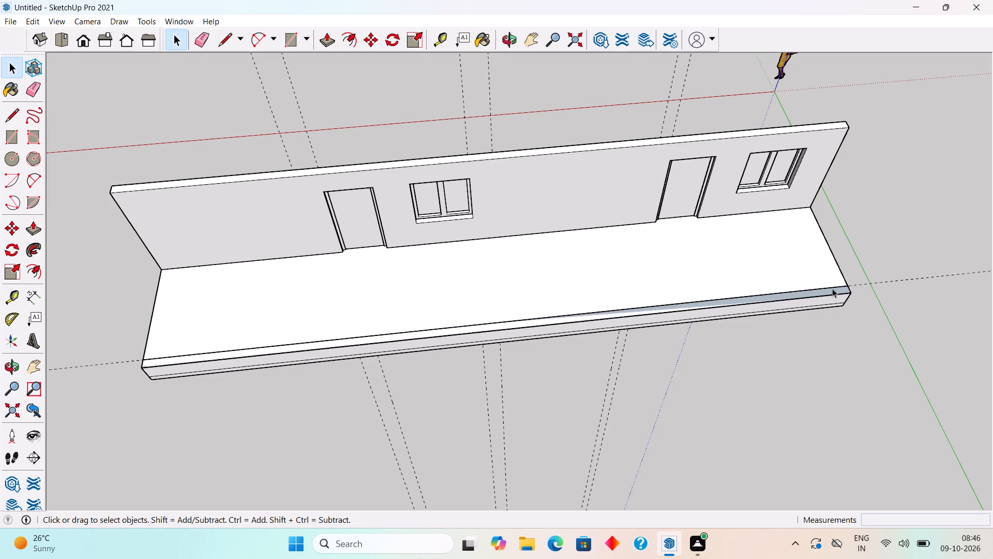
key("p")
left_click(832, 288)
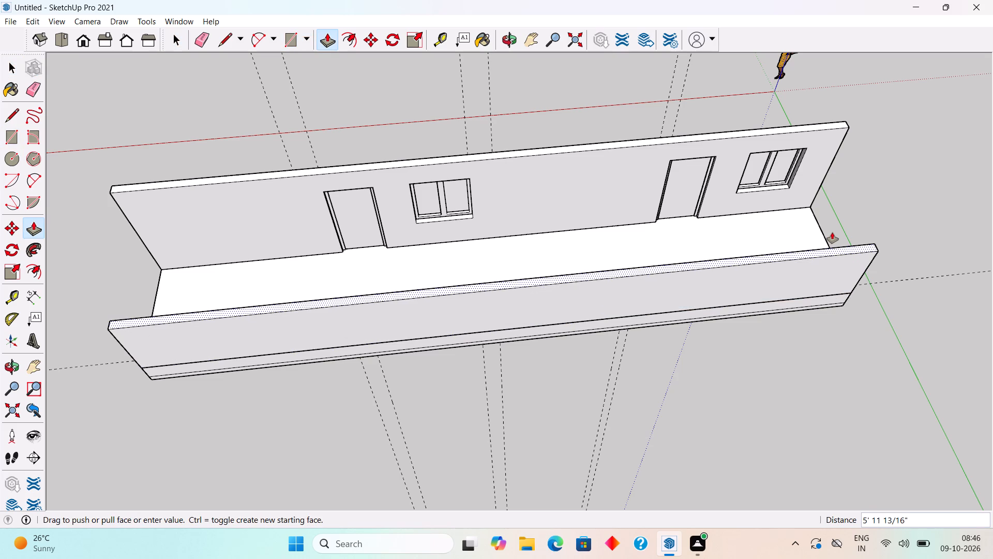
type("10'")
key("Return")
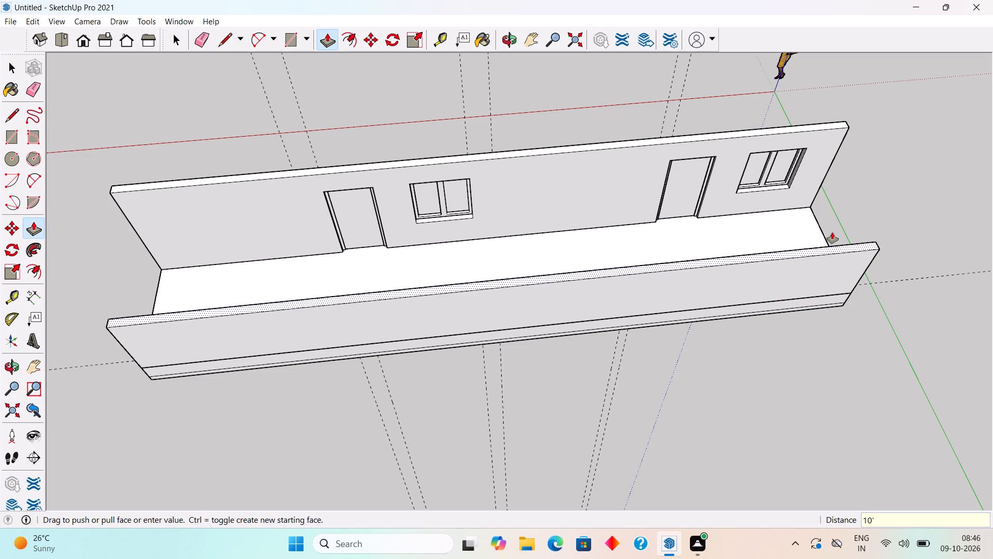
key("space")
Make the whole new rear wall a group.
triple_click(761, 259)
right_click(761, 259)
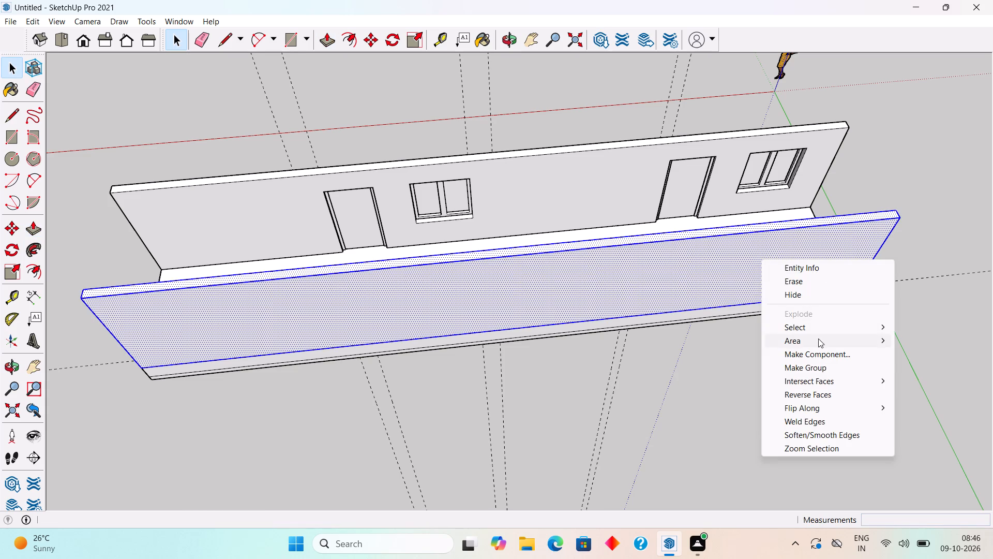
left_click(818, 361)
Examine the new rear wall, the space between the two walls and the slab's end, leaving nothing selected.
middle_click_drag(883, 277, 313, 168)
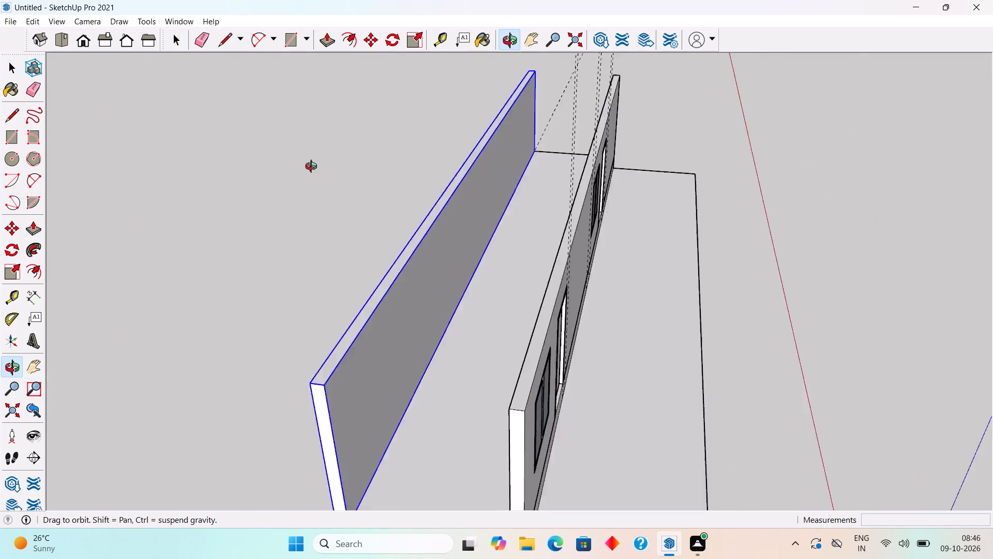
middle_click_drag(313, 168, 342, 82)
scroll(342, 82, "down", 2)
scroll(462, 297, "up", 3)
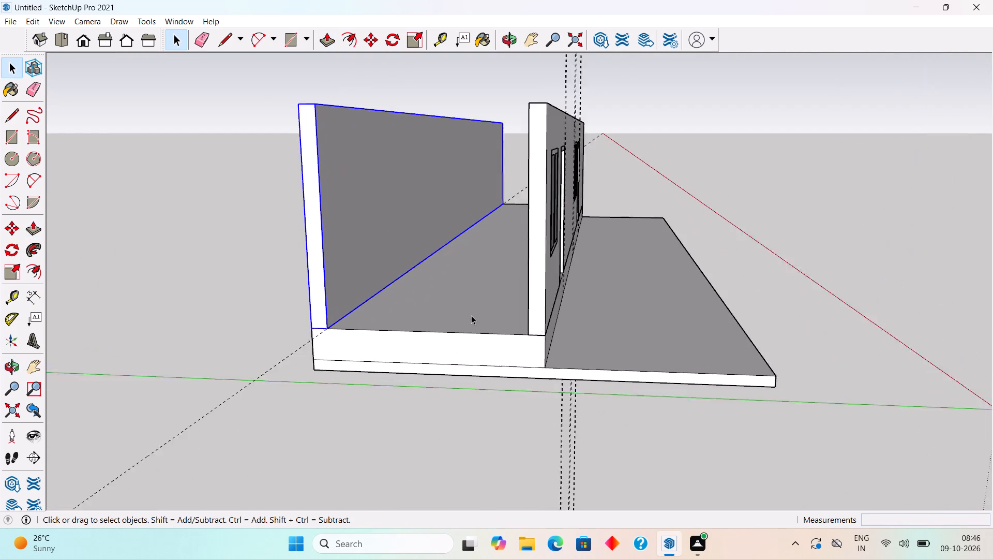
scroll(471, 315, "up", 2)
middle_click_drag(474, 315, 516, 321)
scroll(517, 355, "up", 1)
left_click_drag(498, 220, 210, 306)
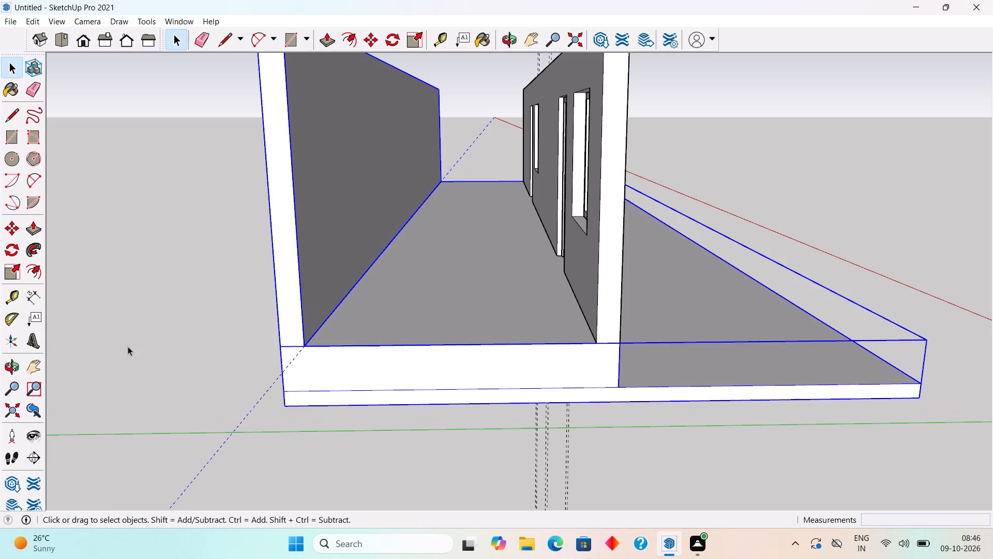
left_click(128, 346)
middle_click_drag(351, 284, 352, 373)
scroll(352, 373, "down", 3)
middle_click_drag(423, 468, 413, 428)
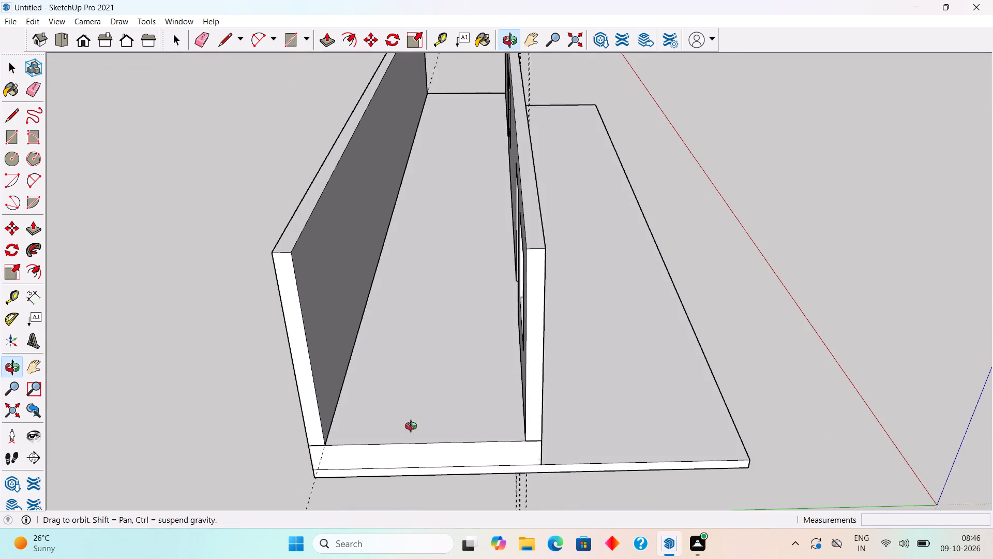
middle_click_drag(413, 428, 394, 361)
scroll(394, 361, "down", 2)
scroll(394, 316, "down", 5)
middle_click_drag(398, 327, 440, 431)
scroll(440, 431, "up", 8)
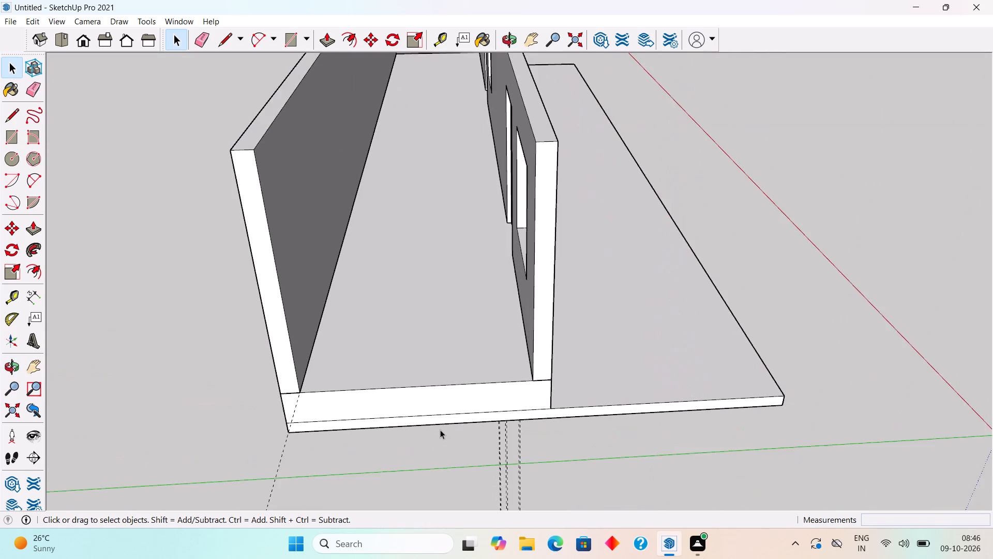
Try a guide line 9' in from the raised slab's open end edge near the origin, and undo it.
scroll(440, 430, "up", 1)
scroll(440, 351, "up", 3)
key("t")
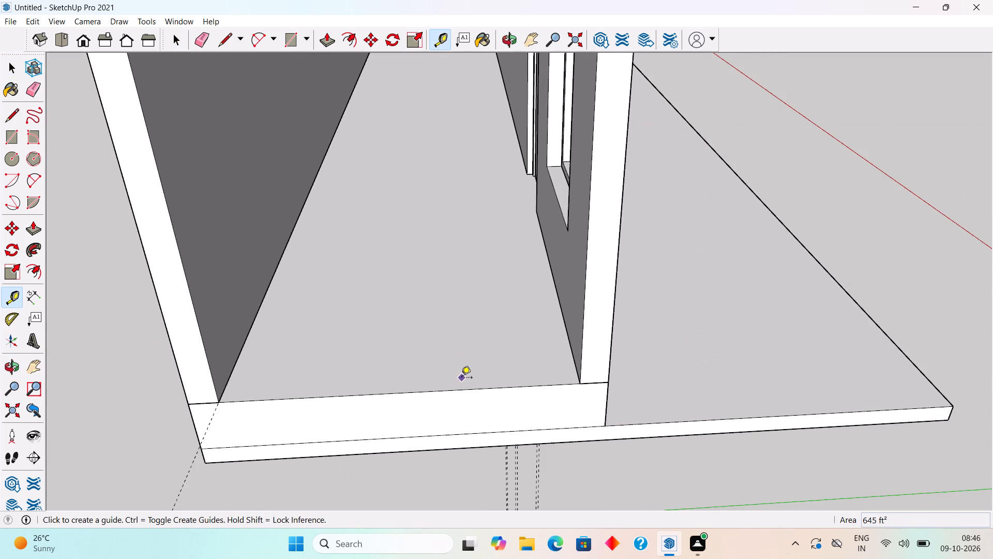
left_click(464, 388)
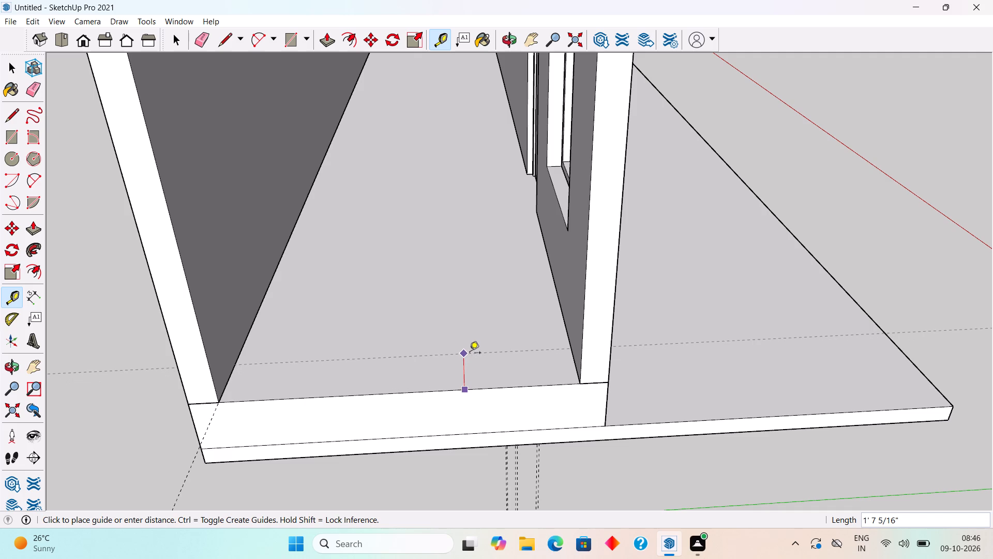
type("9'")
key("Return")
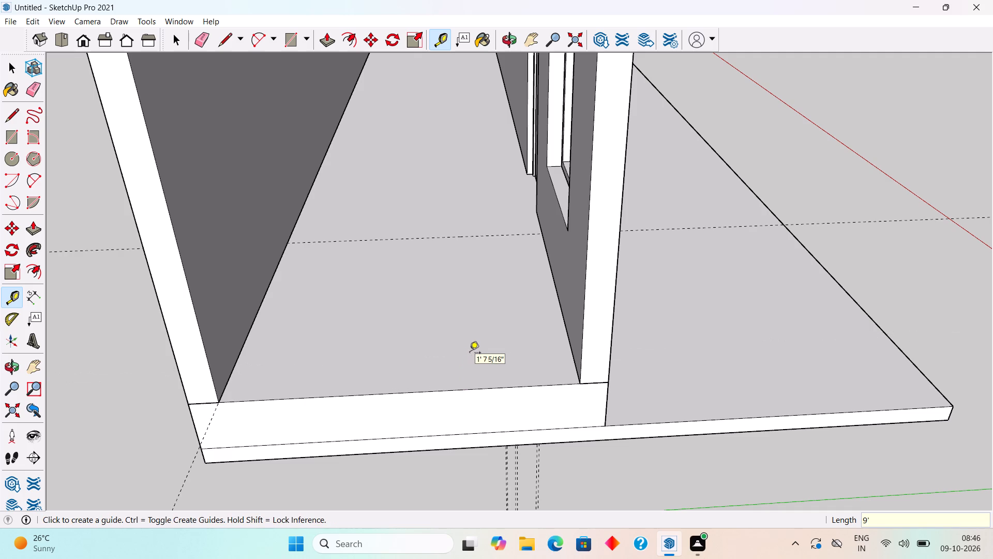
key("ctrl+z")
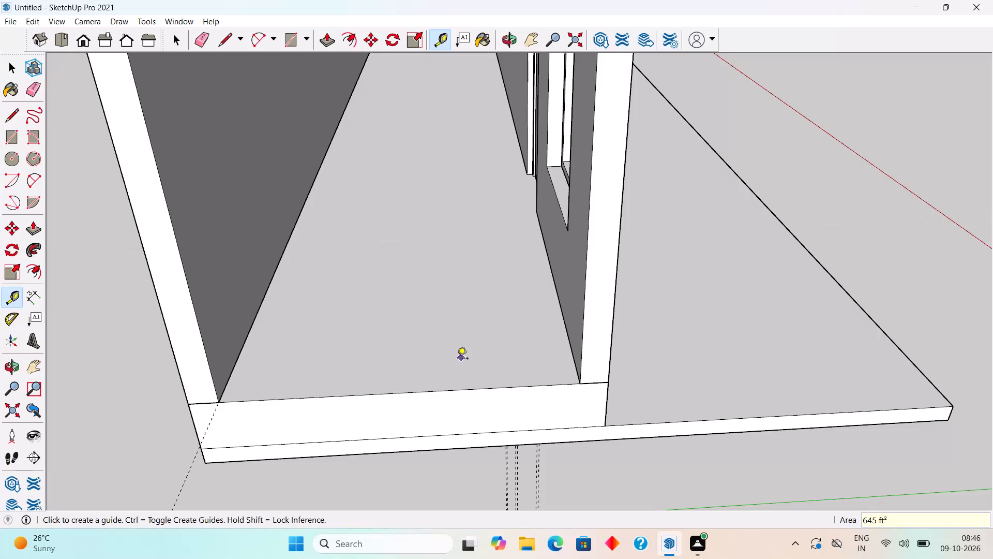
Place a guide line 9" in from the raised slab's end edge, between the two long walls.
left_click(449, 389)
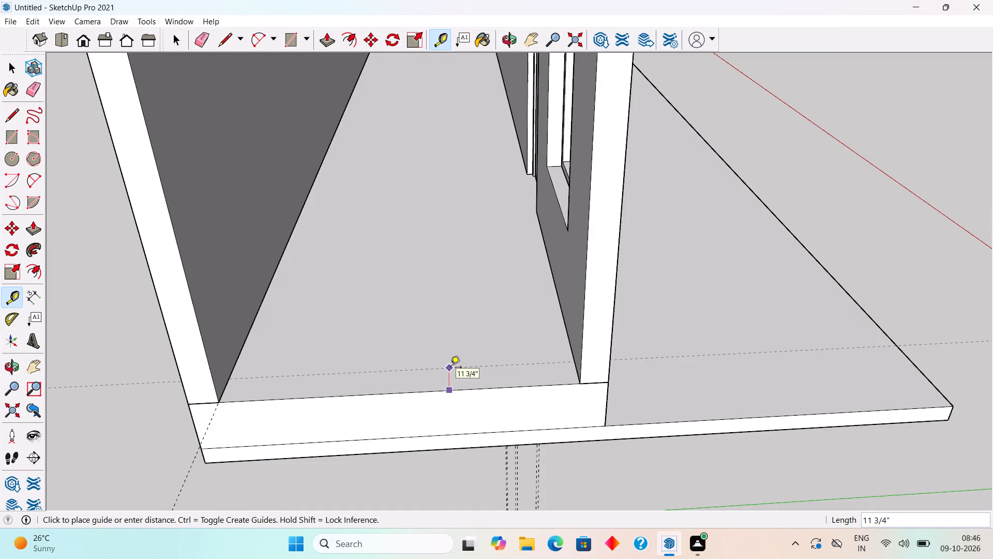
type("9\"")
key("Return")
key("space")
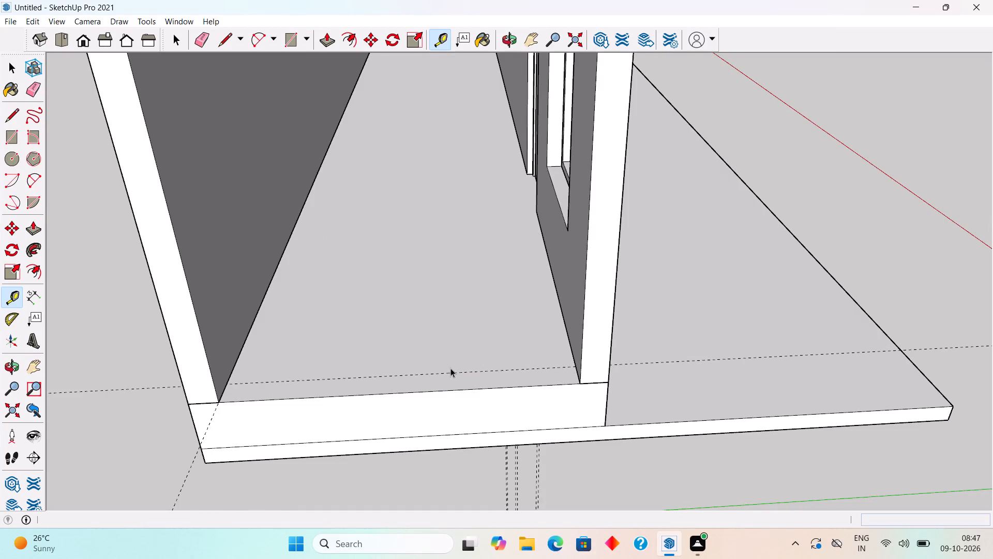
Draw a 9" by 9' 3" rectangle between the two long walls, from the guide line to the slab's end edge.
type("r")
left_click(225, 385)
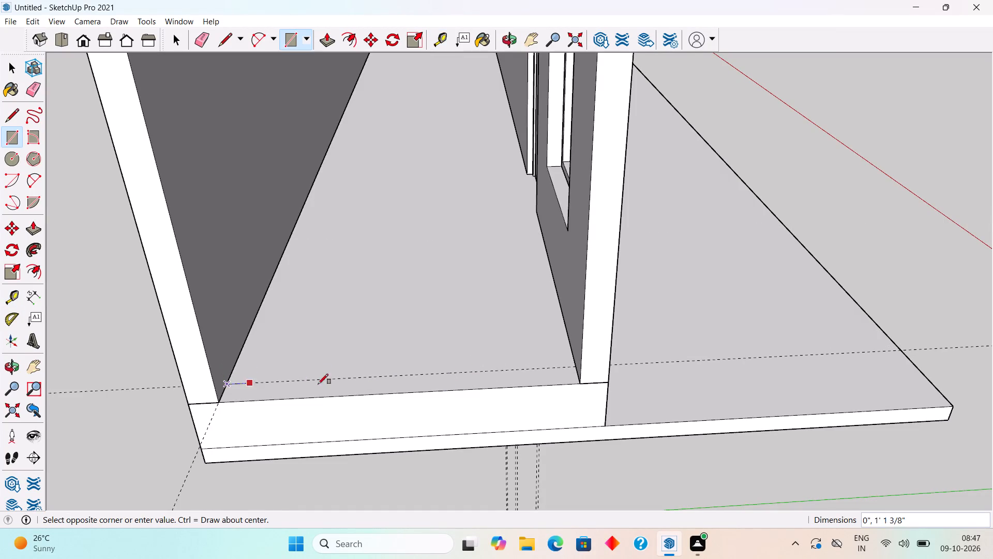
left_click(582, 384)
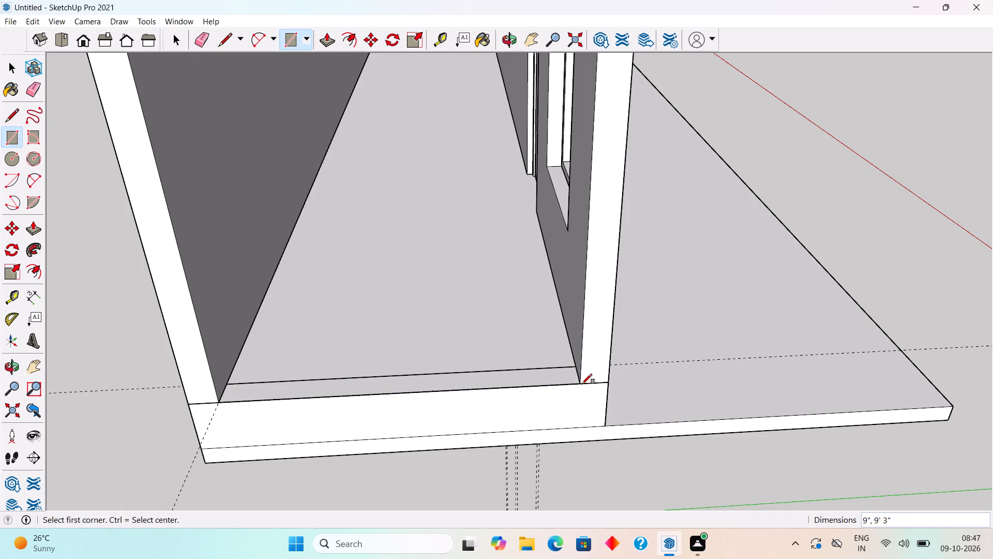
key("space")
Extrude the 9" strip upward by 10' to the top of the long walls, forming an end wall.
key("p")
left_click(563, 377)
scroll(549, 282, "down", 4)
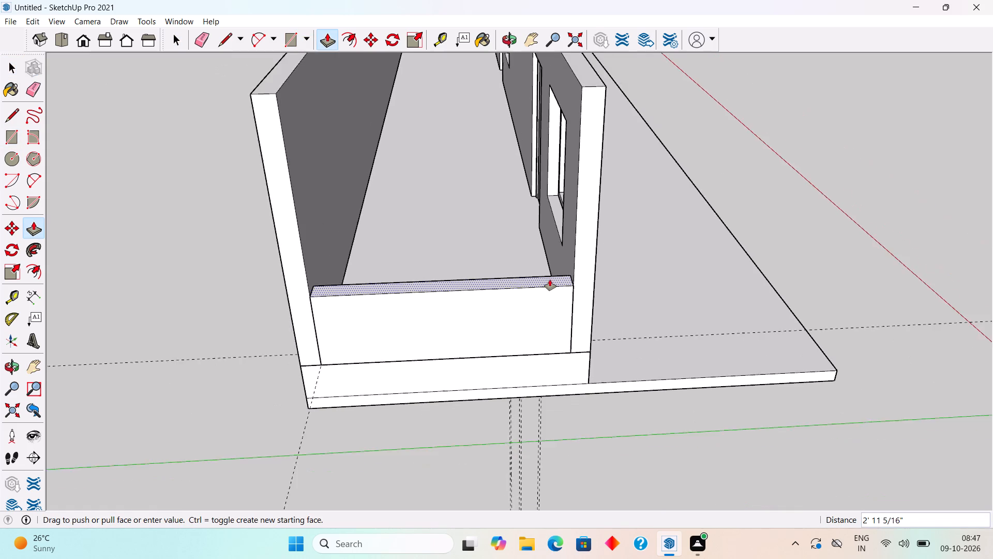
scroll(550, 279, "down", 5)
left_click(574, 161)
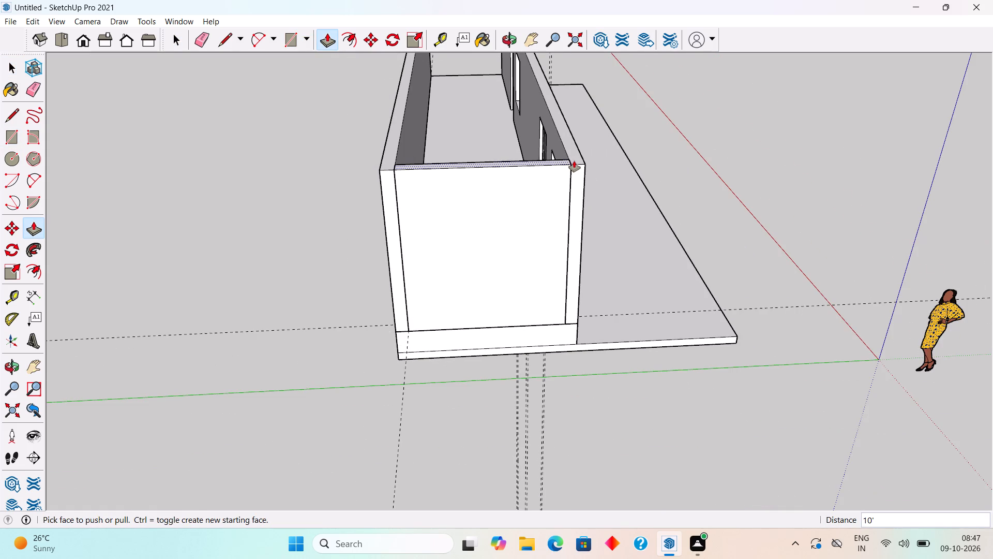
Make the whole new end wall a group.
key("space")
triple_click(533, 222)
right_click(532, 222)
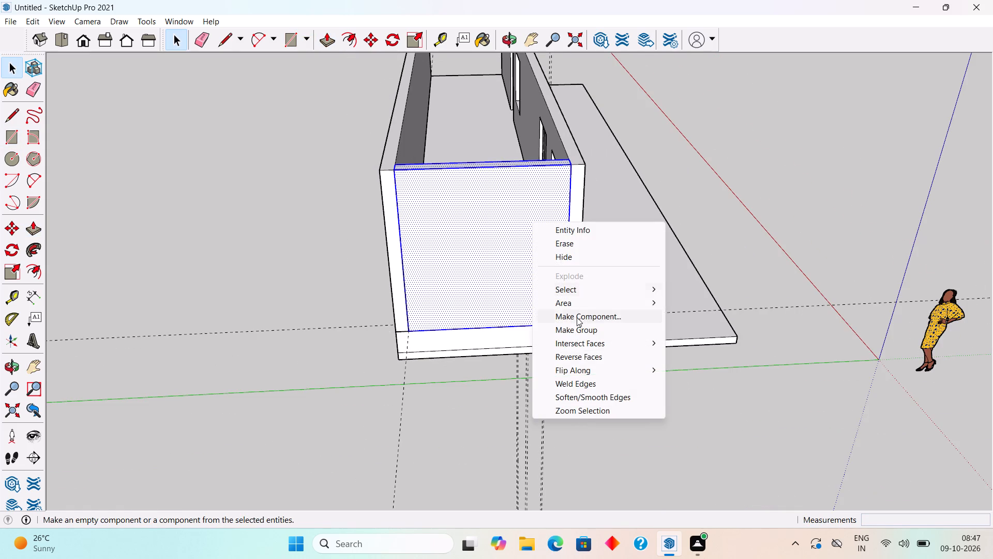
left_click(583, 329)
Place a guide line 9" in from the raised slab's edge at the opposite, still open end of the building.
middle_click_drag(598, 280, 326, 295)
scroll(361, 295, "down", 5)
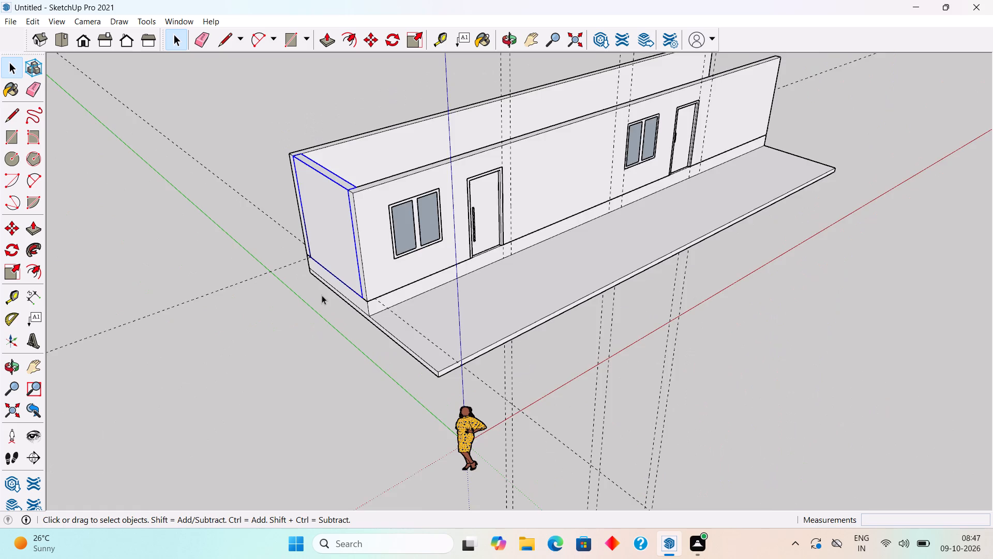
scroll(322, 295, "down", 3)
middle_click_drag(582, 326, 260, 262)
scroll(264, 263, "down", 3)
middle_click_drag(811, 336, 497, 311)
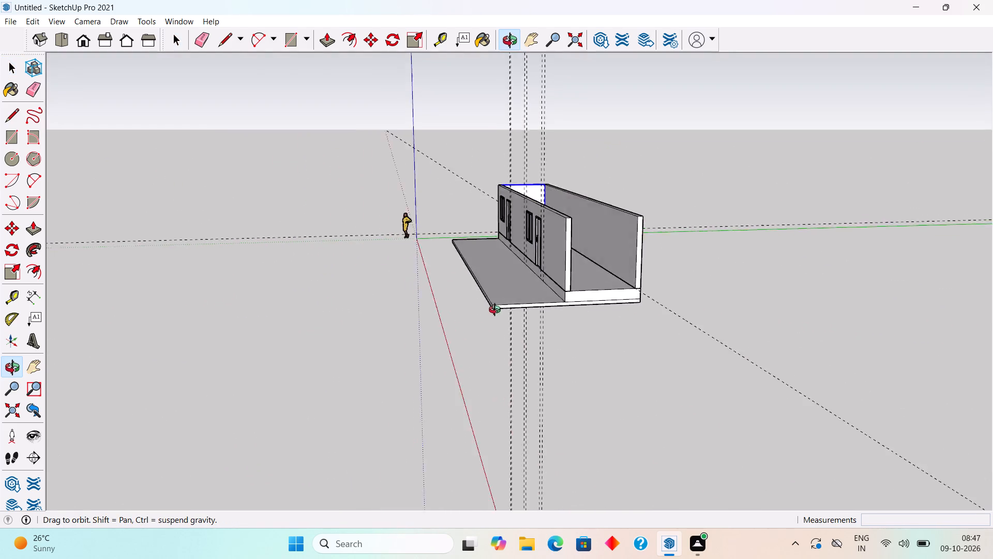
middle_click_drag(497, 311, 378, 342)
left_click(383, 348)
middle_click_drag(497, 313, 511, 369)
scroll(515, 371, "up", 5)
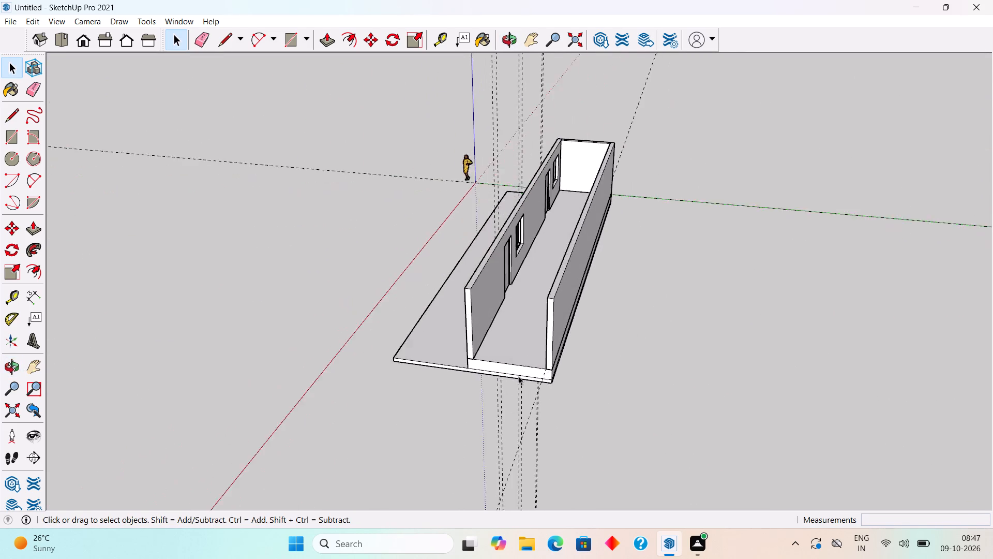
scroll(518, 376, "up", 7)
middle_click_drag(529, 368, 563, 418)
scroll(566, 415, "up", 4)
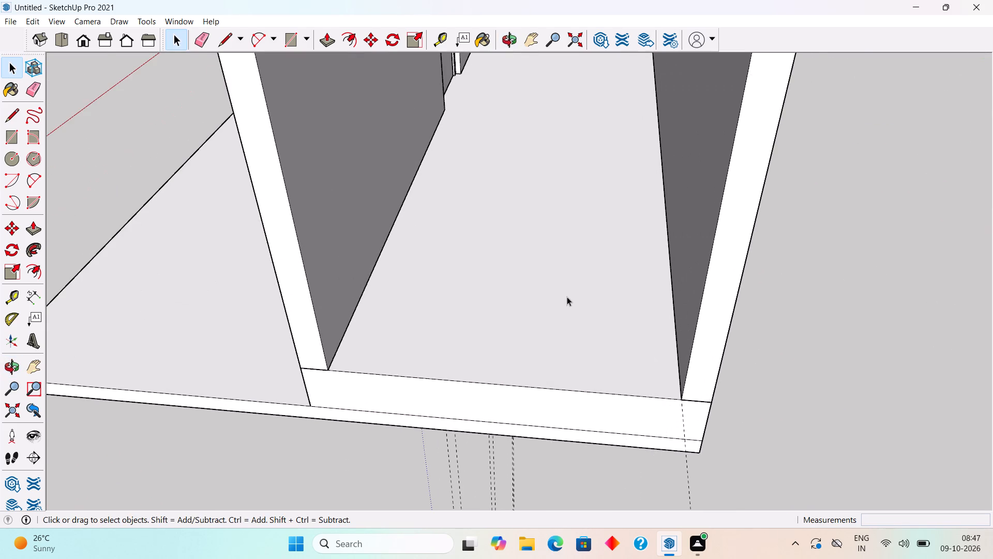
middle_click_drag(567, 306, 567, 342)
scroll(590, 435, "up", 2)
key("t")
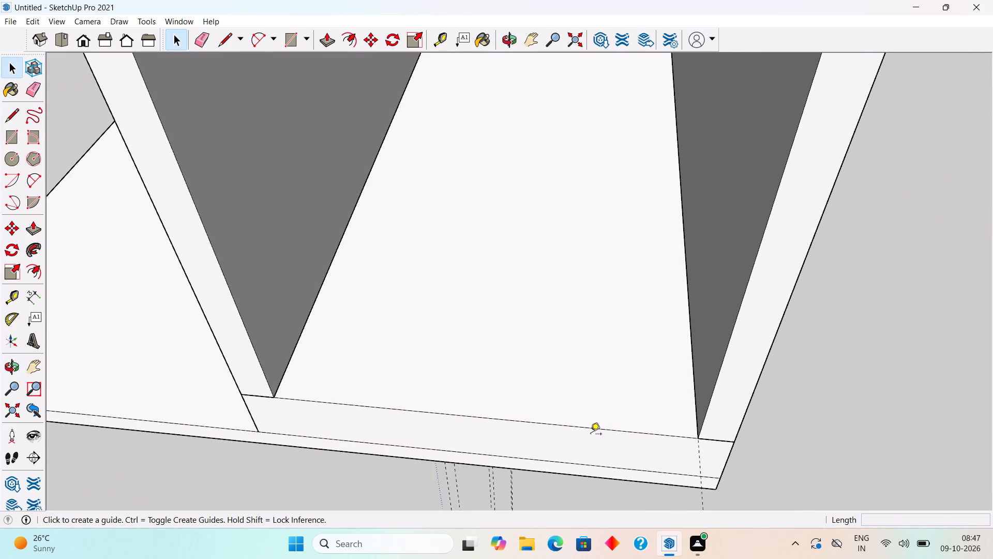
left_click(606, 430)
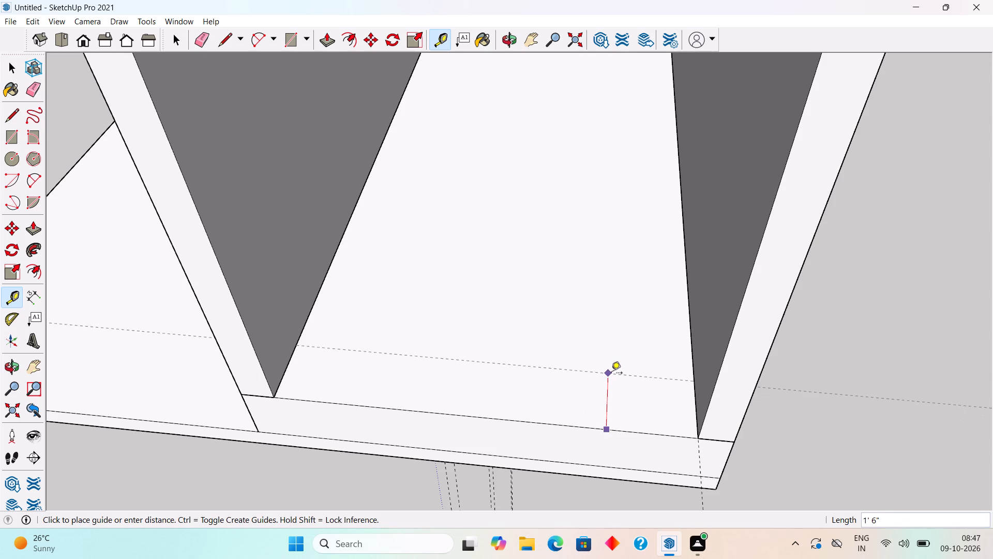
type("9\"")
key("Return")
key("space")
Draw a 9" by 9' 3" rectangle between the long walls, from the new guide line to the slab's end edge.
type("er")
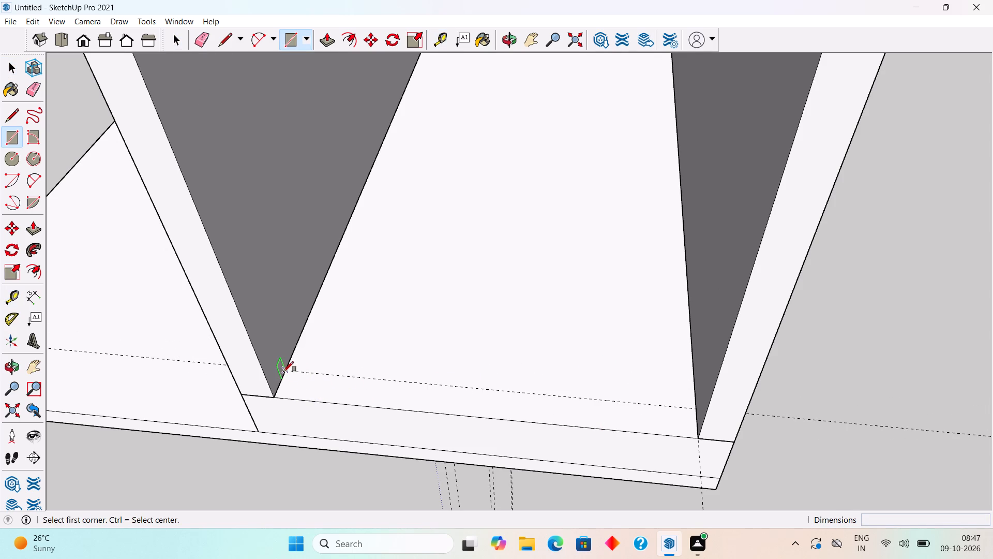
left_click(283, 372)
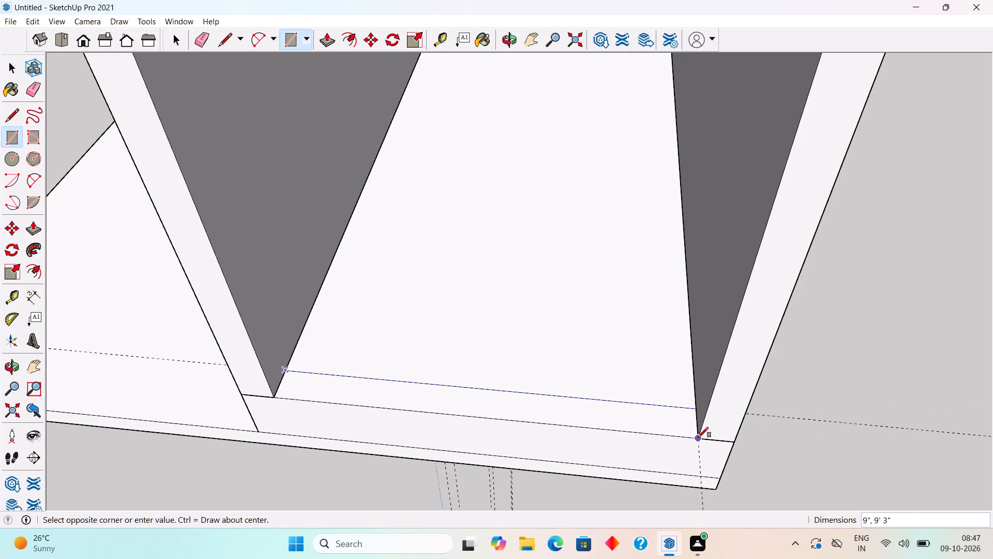
left_click(698, 437)
key("space")
Extrude this strip upward by 10' to the top of the long walls, forming the second end wall.
type("p")
left_click(673, 430)
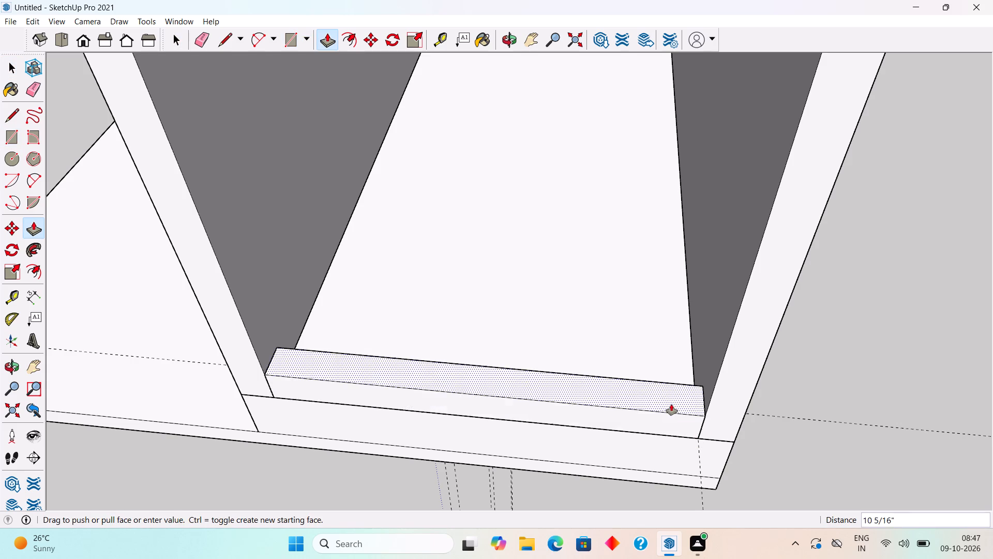
scroll(671, 405, "down", 12)
left_click(717, 313)
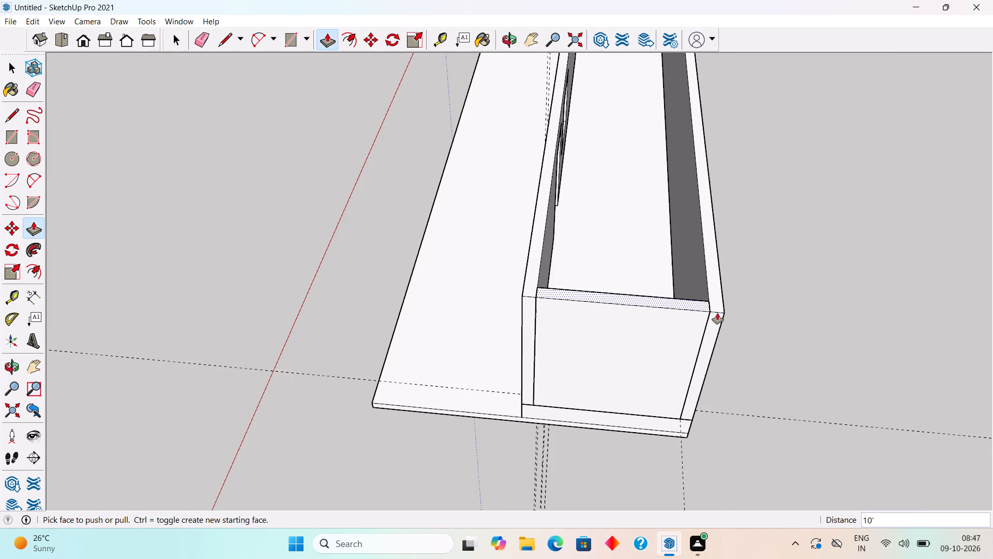
Make the whole second end wall a group.
key("space")
triple_click(634, 322)
right_click(634, 323)
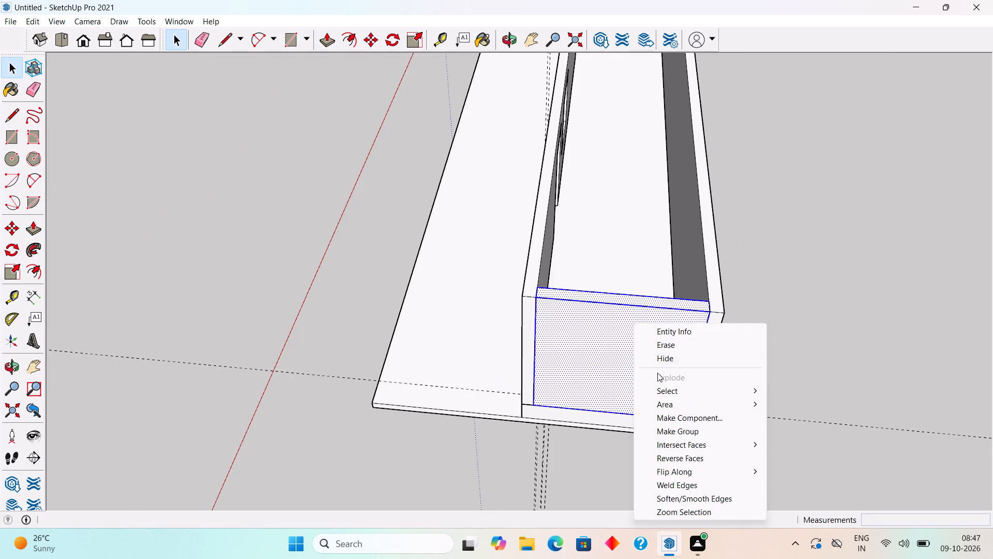
left_click(687, 429)
Examine the four-walled building from the rear, the end and the front, leaving nothing selected.
middle_click_drag(734, 379, 434, 325)
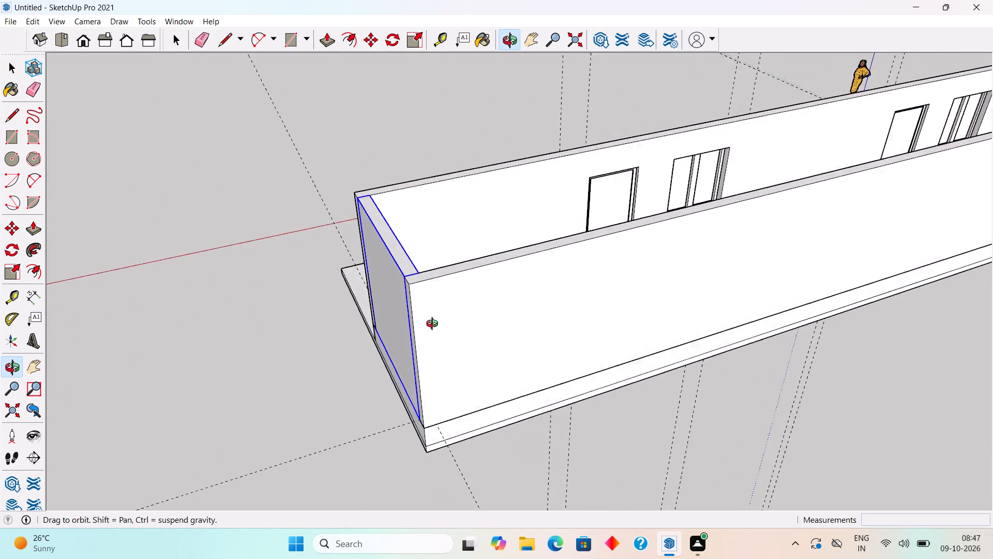
middle_click_drag(434, 325, 930, 310)
scroll(929, 310, "down", 4)
left_click(916, 352)
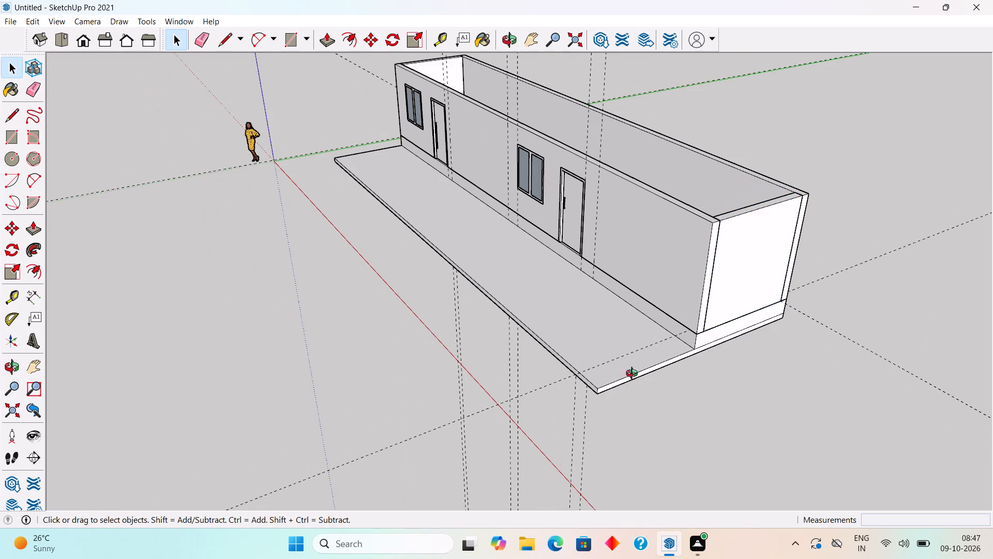
middle_click_drag(634, 375, 864, 362)
scroll(864, 362, "down", 7)
middle_click_drag(762, 359, 737, 205)
middle_click_drag(520, 329, 746, 329)
middle_click_drag(610, 261, 467, 366)
scroll(759, 323, "up", 2)
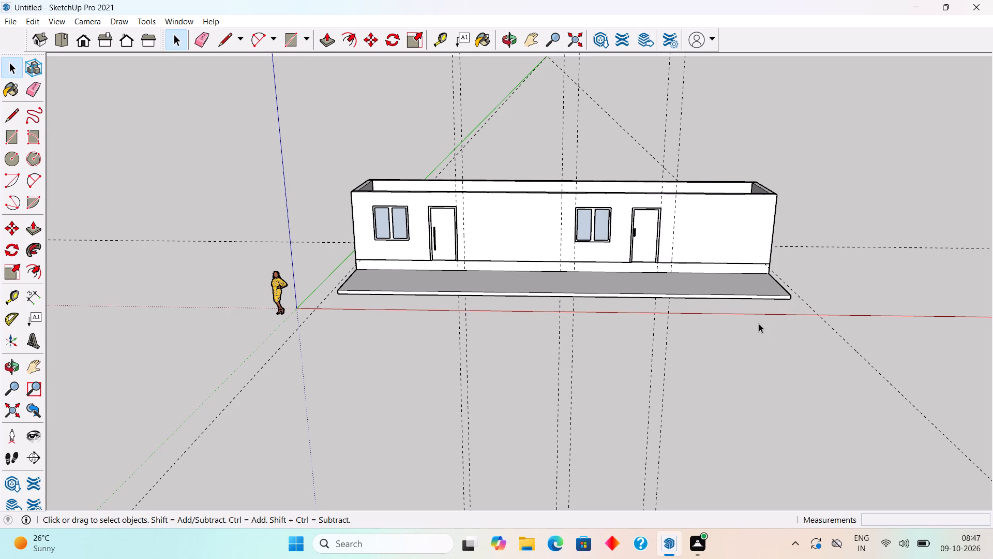
Measure diagonally across the wall tops from one rear outer corner to the opposite front corner.
scroll(660, 234, "down", 2)
middle_click_drag(547, 178, 597, 433)
scroll(589, 298, "down", 1)
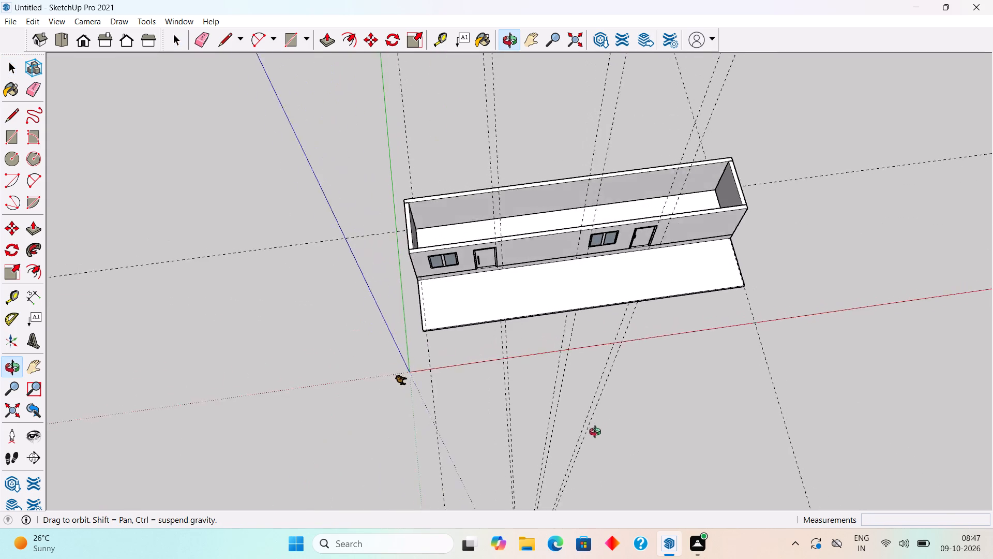
middle_click_drag(597, 433, 587, 450)
key("t")
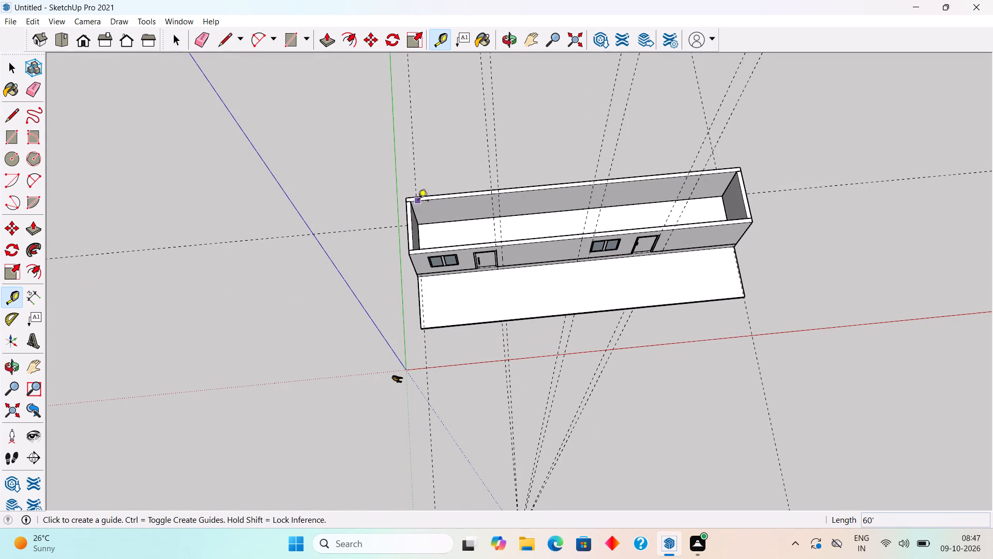
left_click(406, 199)
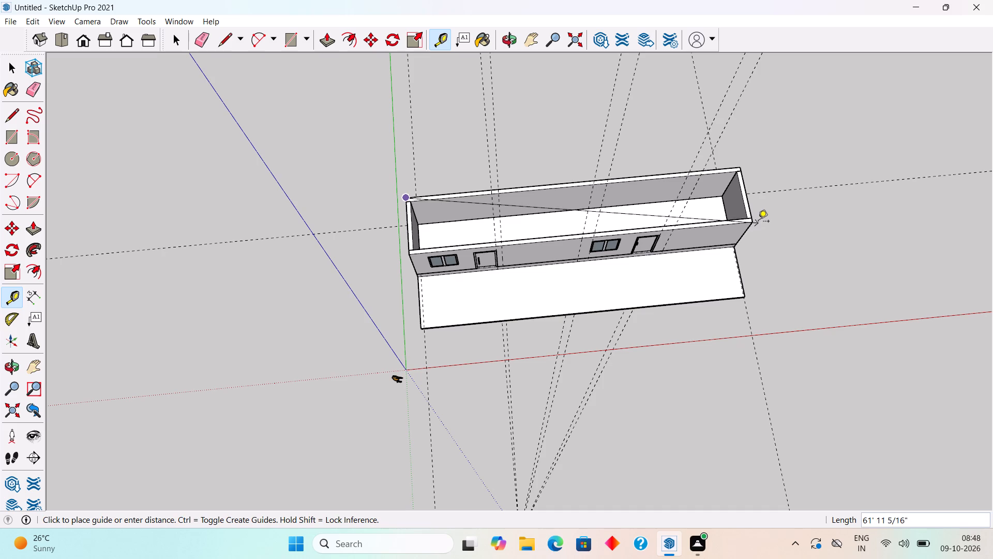
key("space")
Draw a 60' by 10' 9" roof rectangle over the wall tops, between diagonally opposite outer corners.
scroll(367, 184, "up", 8)
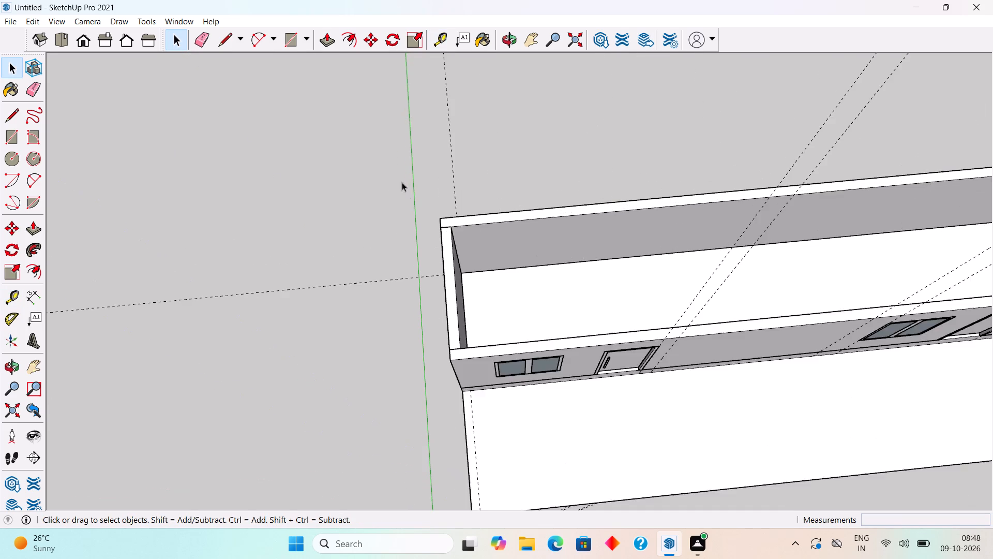
scroll(402, 182, "up", 9)
key("r")
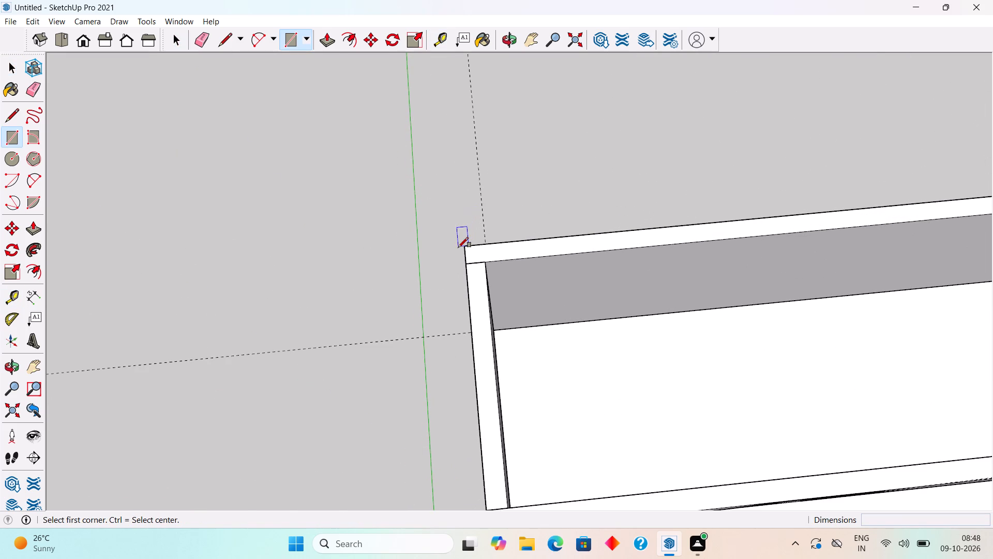
left_click(465, 247)
scroll(460, 248, "down", 15)
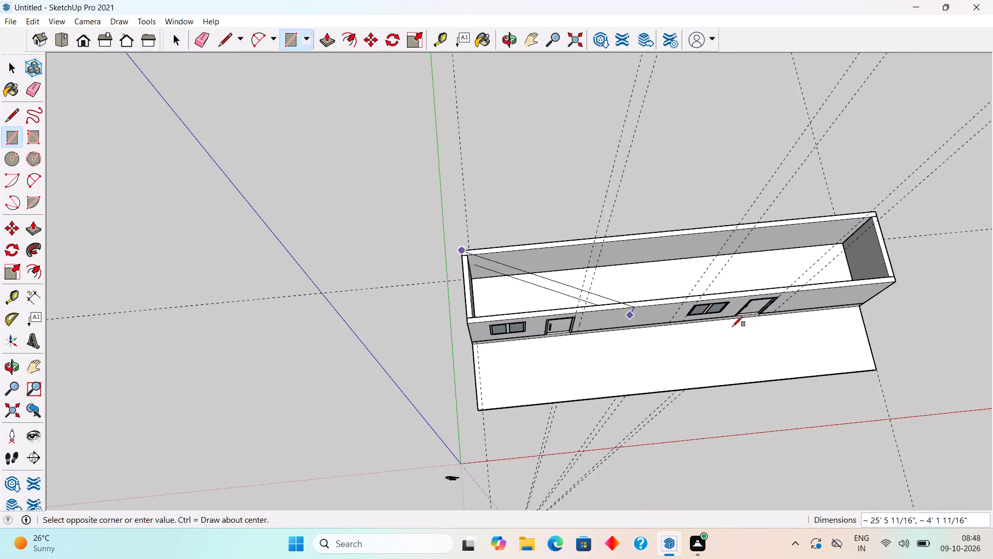
left_click(891, 283)
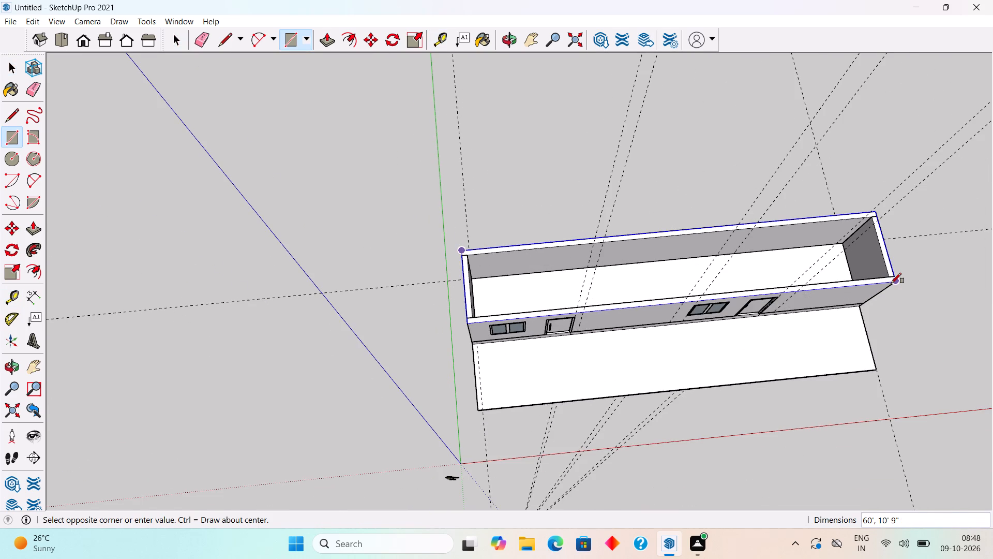
Extrude the roof rectangle by 6" to form a flat roof slab.
key("p")
left_click(876, 262)
type("6\"")
key("Return")
key("space")
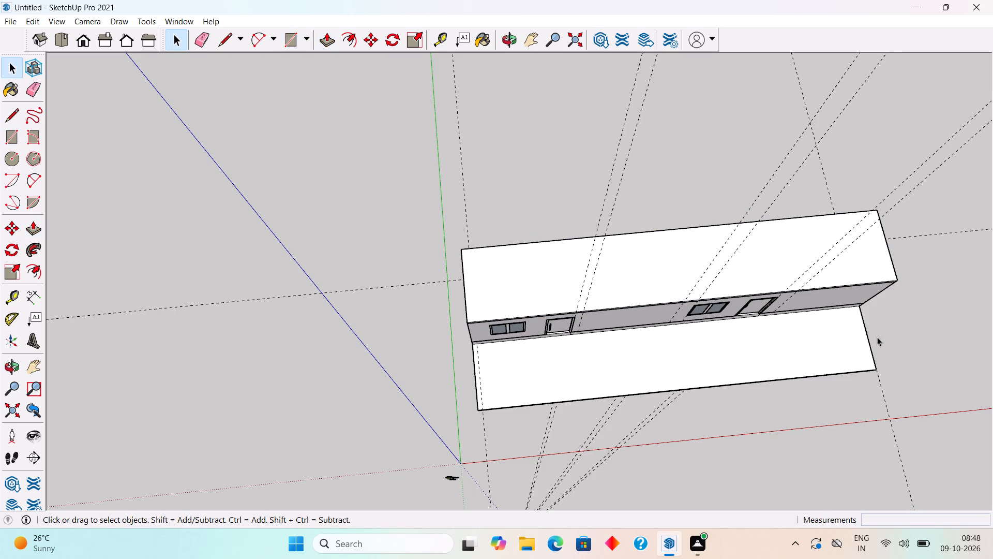
Select the front wall of the building.
scroll(855, 375, "down", 5)
middle_click_drag(745, 351, 491, 43)
scroll(491, 43, "down", 3)
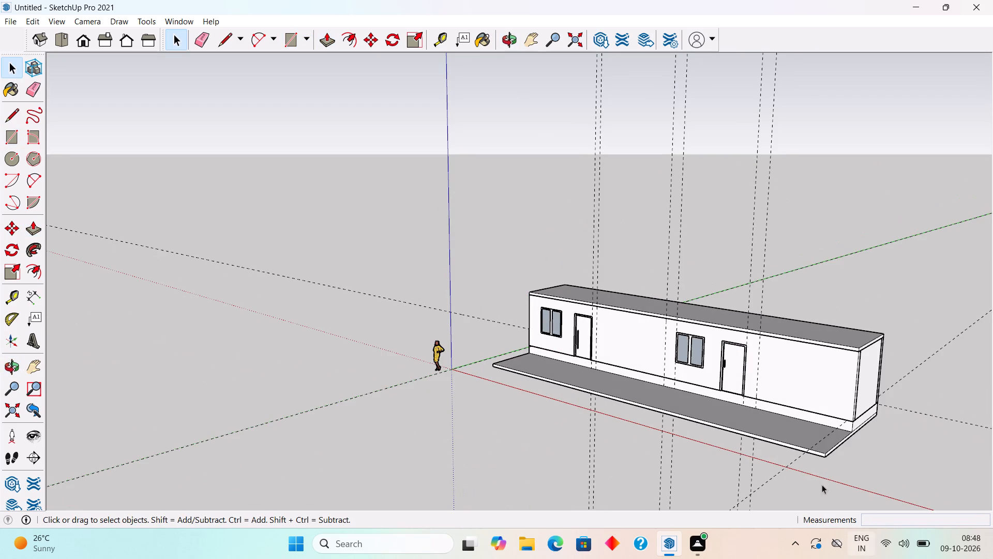
left_click(825, 385)
middle_click_drag(862, 385, 838, 330)
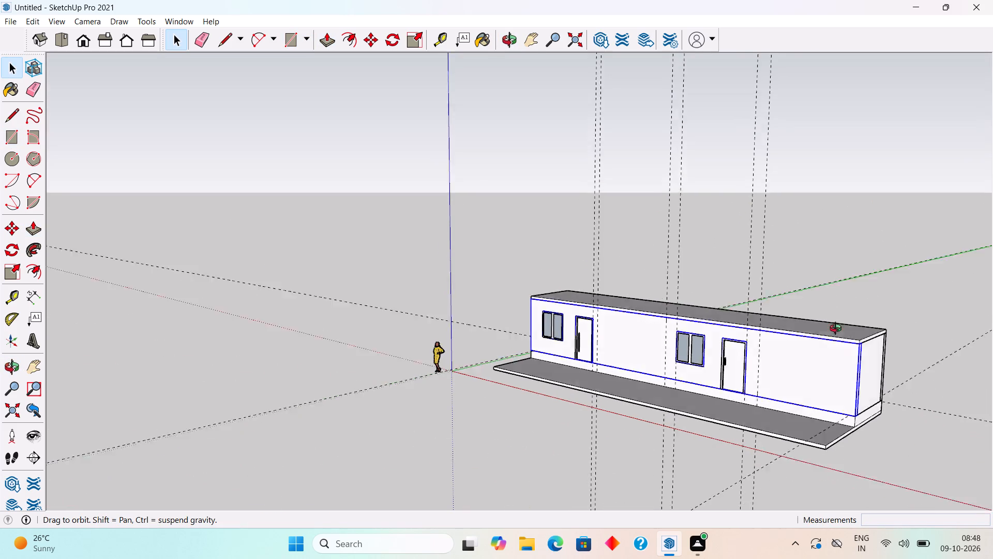
middle_click_drag(838, 330, 959, 379)
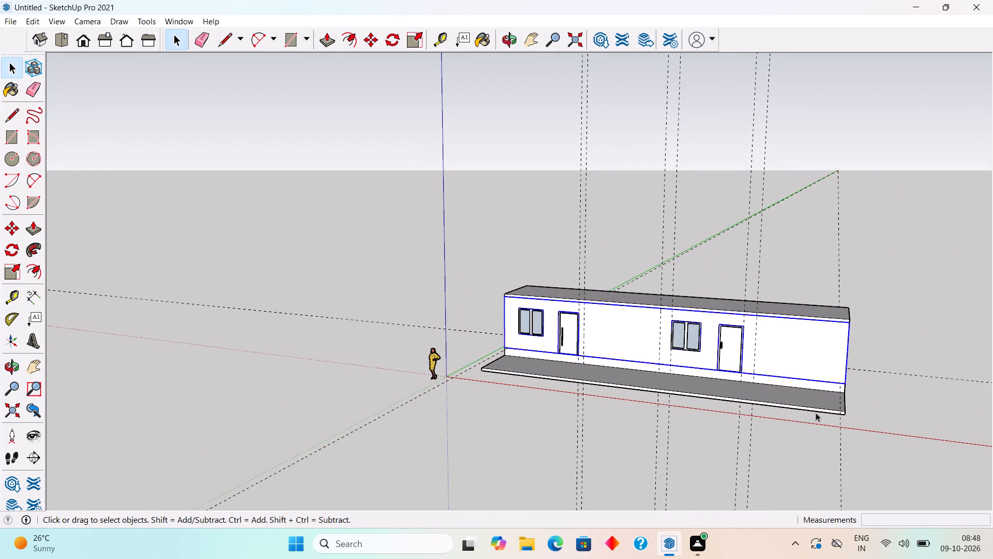
scroll(816, 413, "up", 14)
scroll(829, 359, "down", 4)
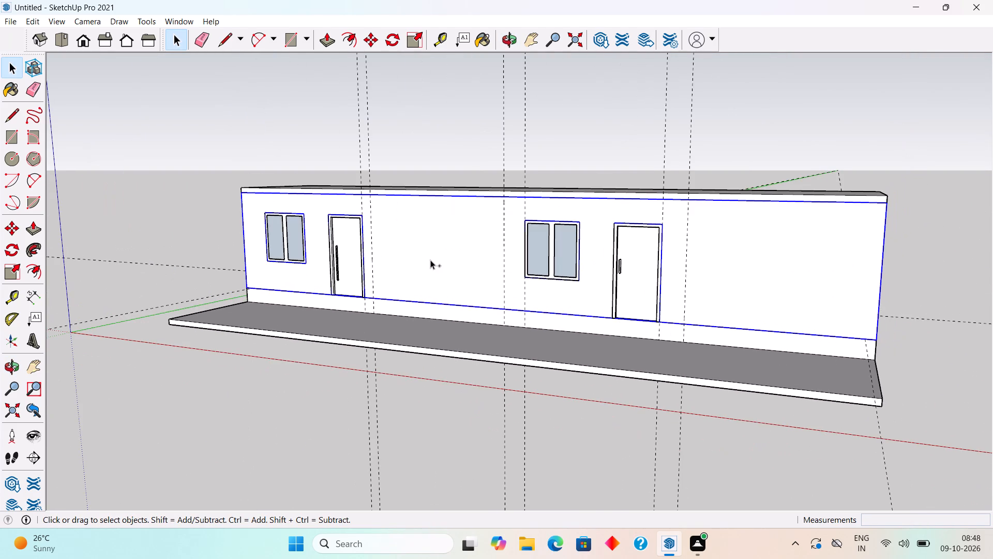
Add the door nearest the origin with its handle and frame, plus the adjacent window's frame and both panes, to the selection.
scroll(366, 260, "up", 4, "shift")
left_click(345, 255, "shift")
scroll(345, 255, "up", 6, "shift")
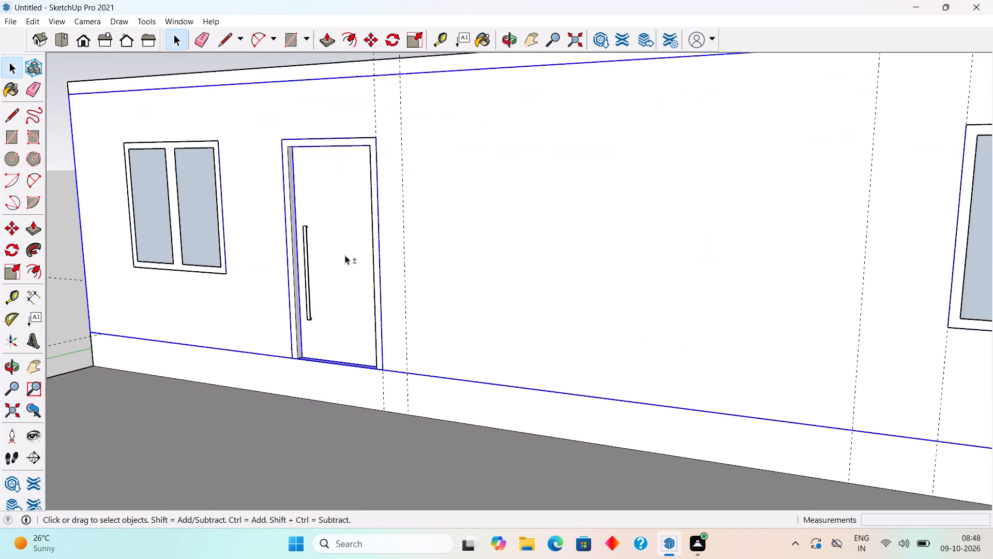
scroll(345, 255, "up", 6, "shift")
left_click(279, 328, "shift")
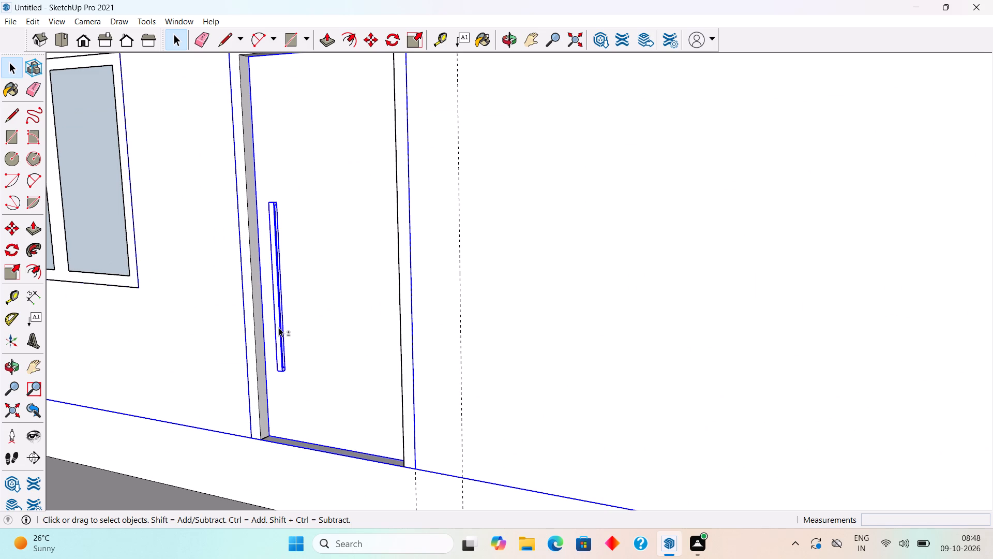
left_click(257, 344, "shift")
left_click(126, 282, "shift")
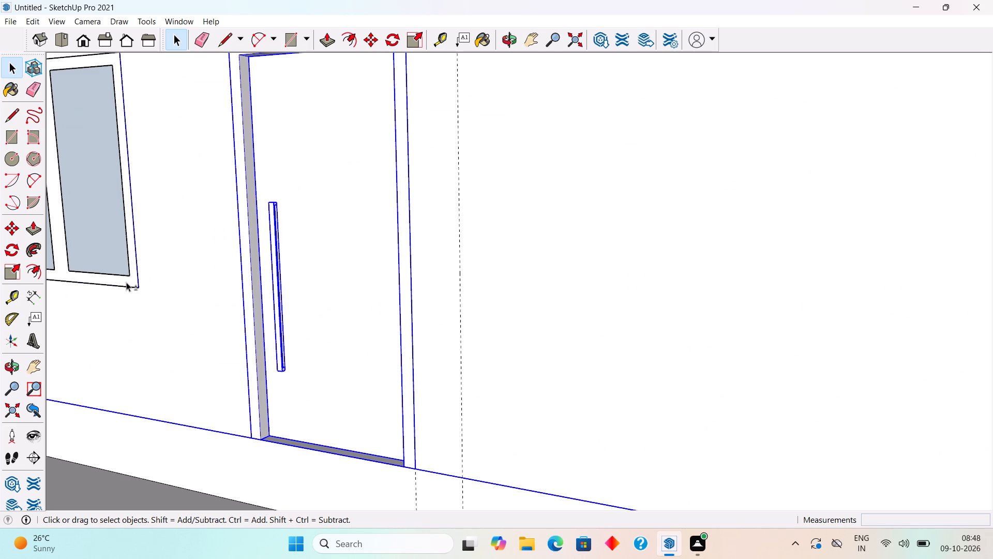
left_click(113, 252, "shift")
scroll(113, 250, "down", 11, "shift")
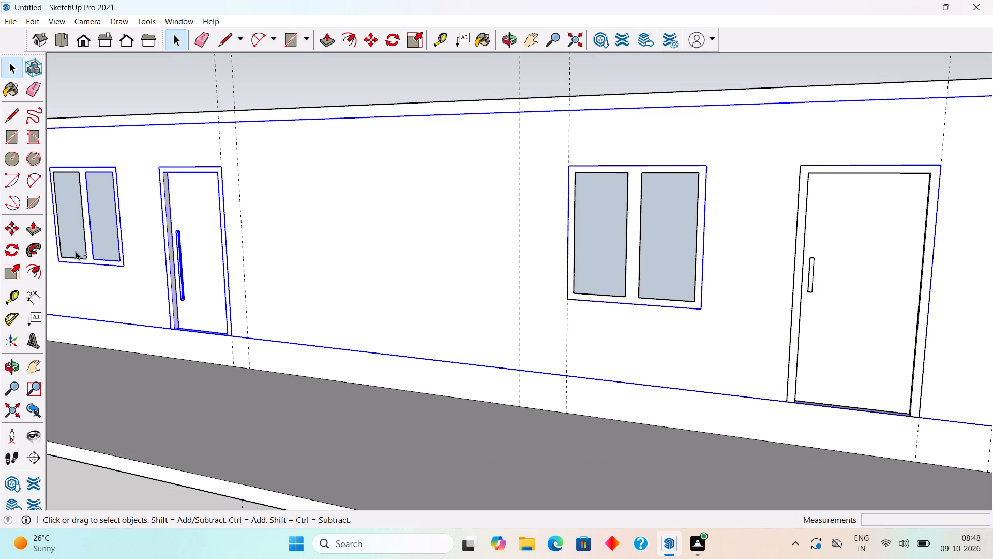
left_click(76, 251, "shift")
Add the second door with its handle and frame, plus its adjacent window's frame and both panes, to the selection.
scroll(100, 240, "down", 8, "shift")
scroll(371, 285, "up", 9, "shift")
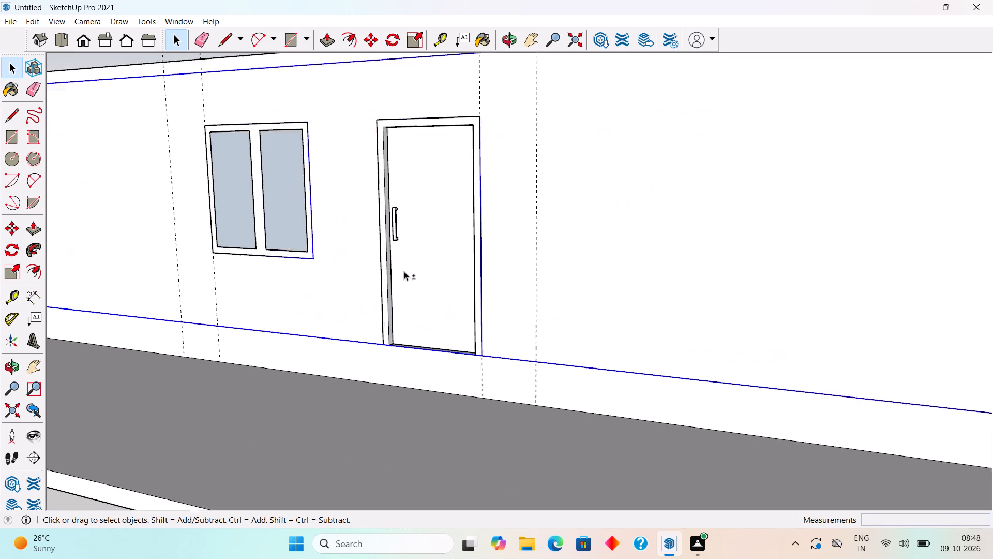
left_click(409, 270, "shift")
scroll(404, 237, "up", 5, "shift")
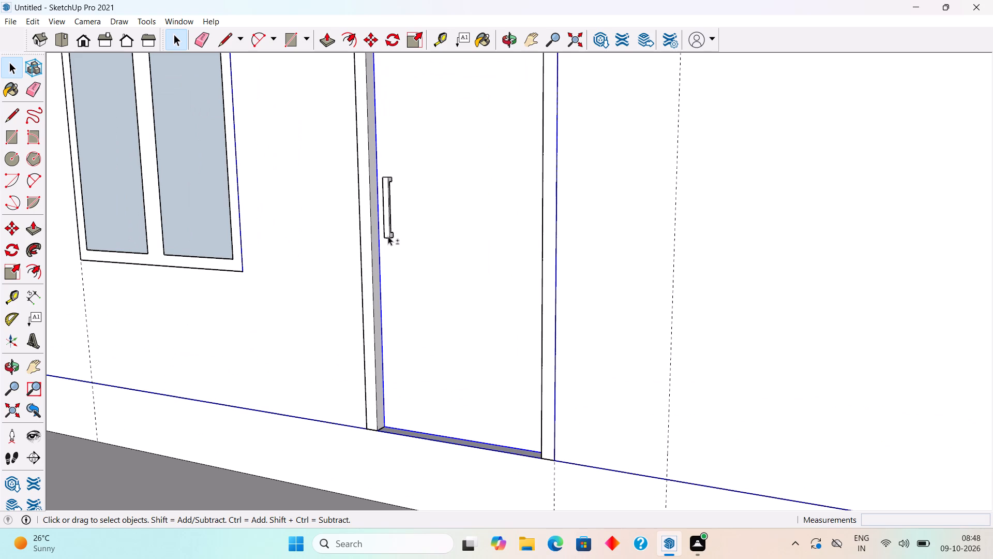
left_click(388, 236, "shift")
left_click(361, 251, "shift")
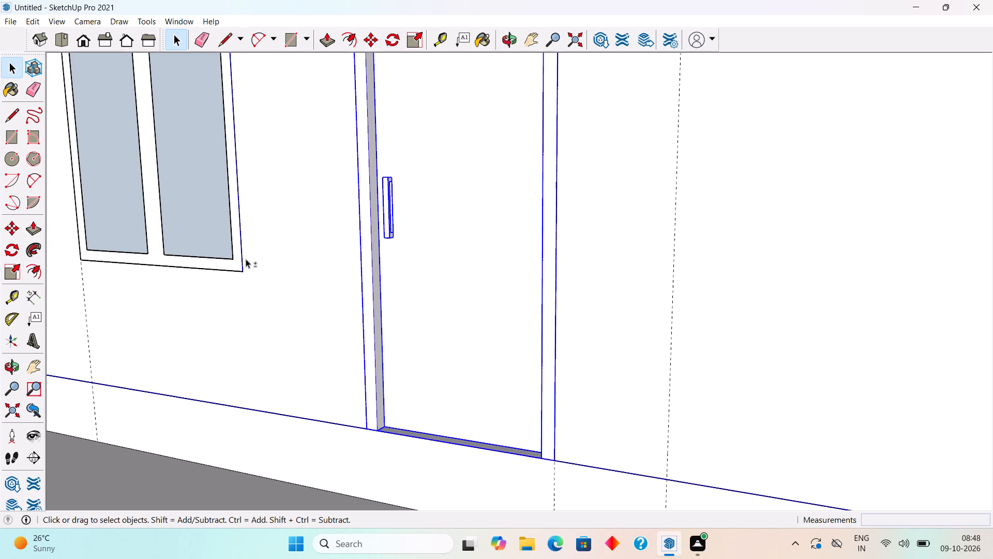
left_click(230, 258, "shift")
left_click(143, 226, "shift")
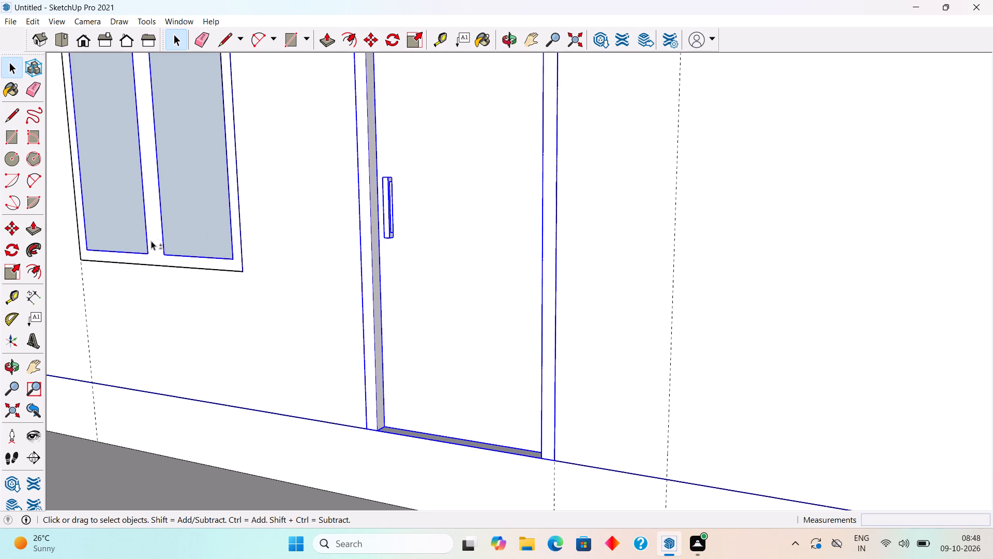
left_click(157, 249, "shift")
Add the end wall farthest from the origin to the selection.
scroll(196, 282, "down", 15, "shift")
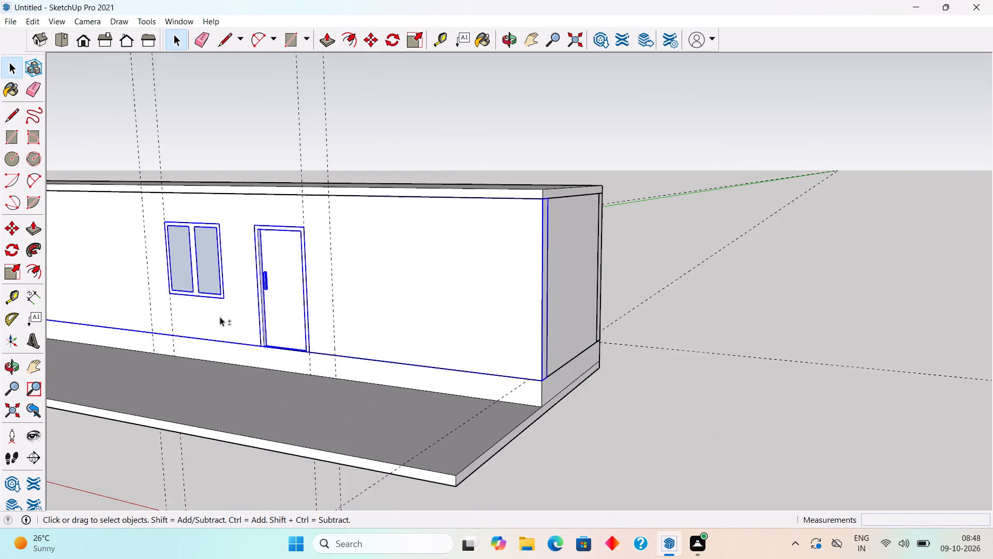
scroll(220, 317, "down", 5, "shift")
middle_click_drag(414, 314, 312, 317, "shift")
scroll(312, 317, "down", 5, "shift")
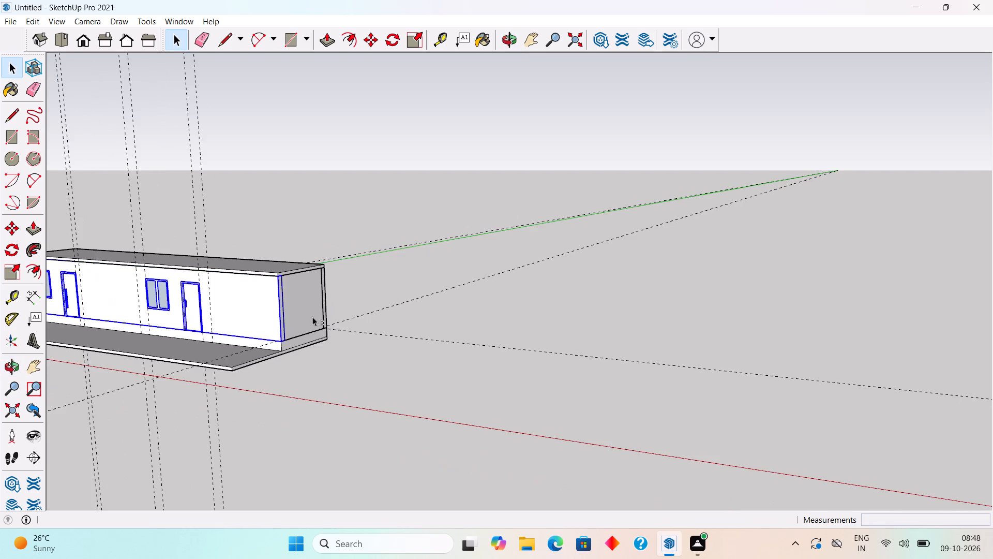
scroll(312, 317, "down", 13, "shift")
middle_click_drag(370, 331, 643, 408, "shift")
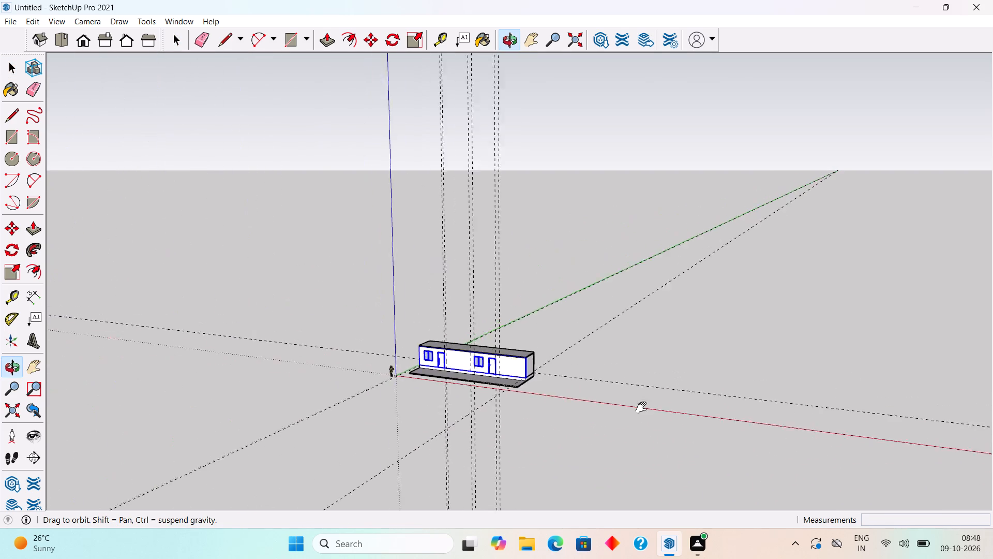
middle_click_drag(643, 408, 653, 414, "shift")
scroll(618, 401, "up", 13, "shift")
left_click(511, 379, "shift")
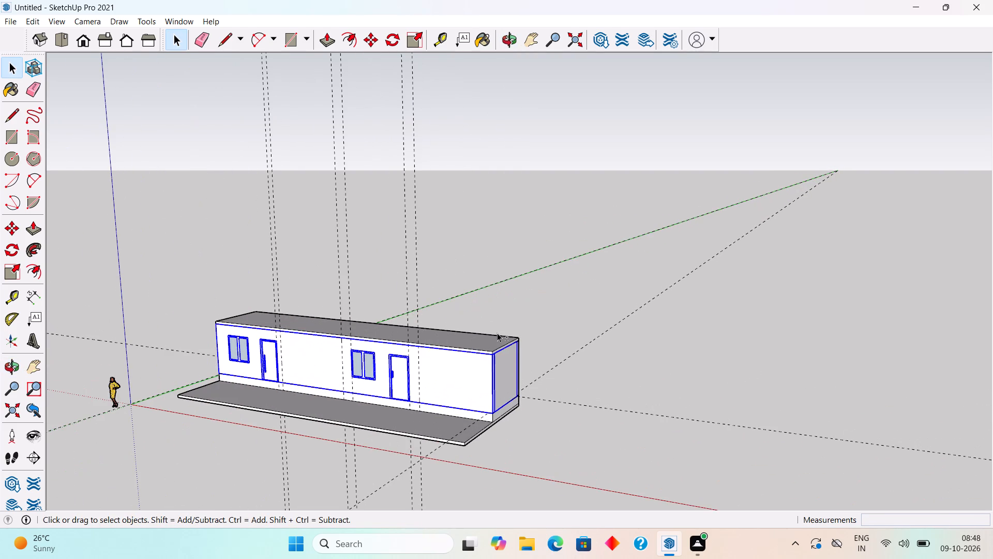
Add the entire roof slab, with all its faces and edges, to the selection.
left_click(492, 344, "shift")
middle_click_drag(620, 378, 242, 419)
scroll(526, 339, "up", 7)
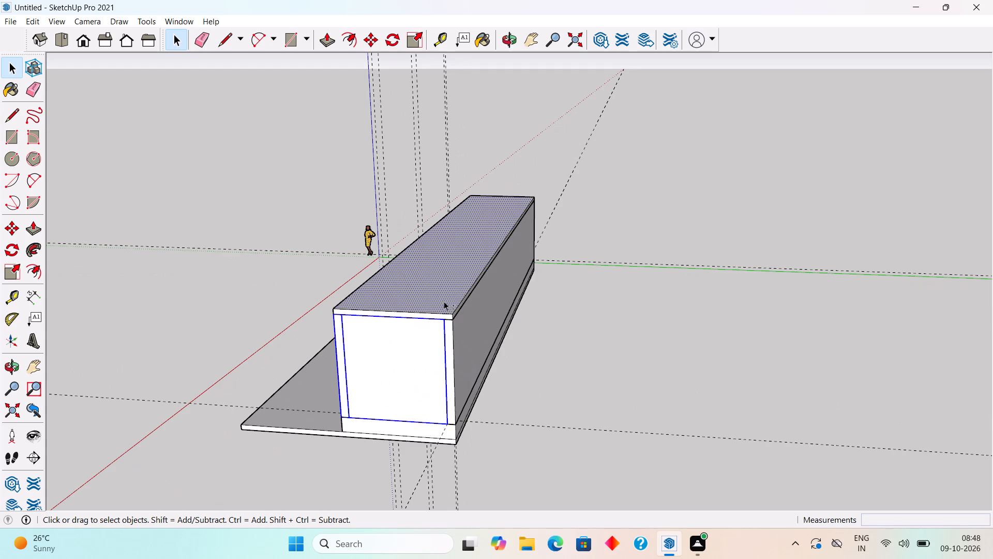
triple_click(443, 301, "shift")
left_click(443, 301, "shift")
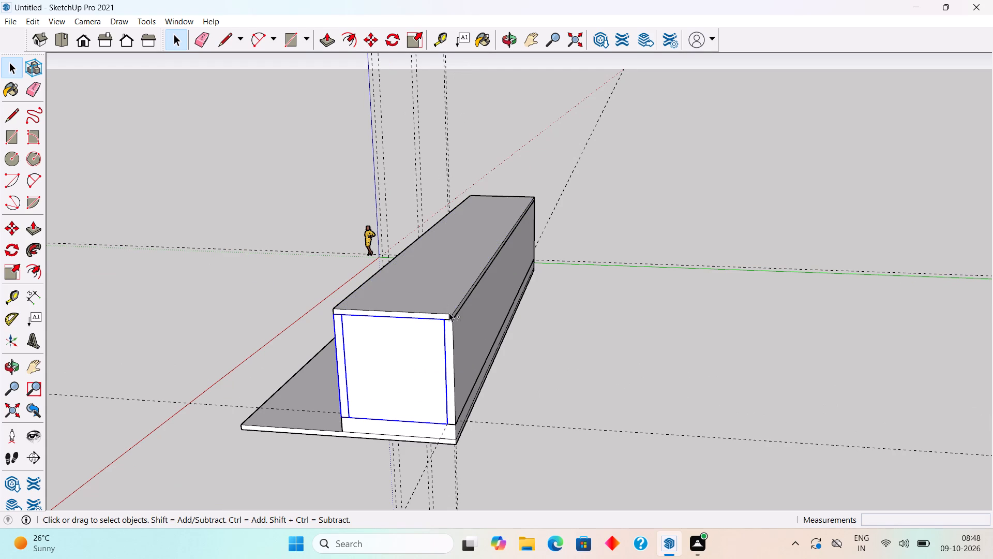
triple_click(449, 313, "shift")
Add the long rear wall to the selection, keeping the stepped base slab out of it.
middle_click_drag(473, 341, 419, 341, "shift")
scroll(419, 341, "down", 3, "shift")
scroll(419, 341, "up", 9, "shift")
left_click(399, 369, "shift")
scroll(394, 370, "down", 9, "shift")
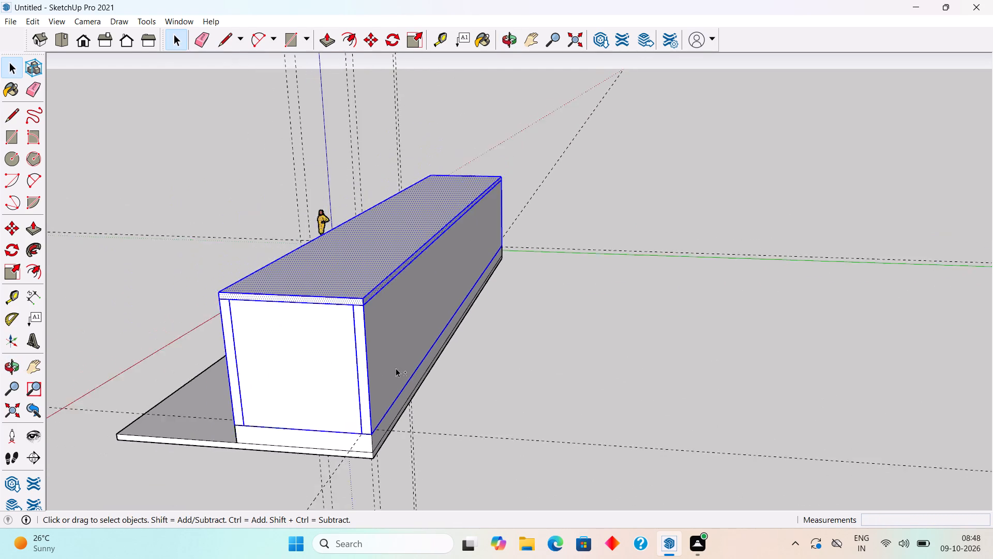
scroll(396, 368, "down", 1, "shift")
scroll(416, 432, "up", 6, "shift")
scroll(360, 431, "up", 10, "shift")
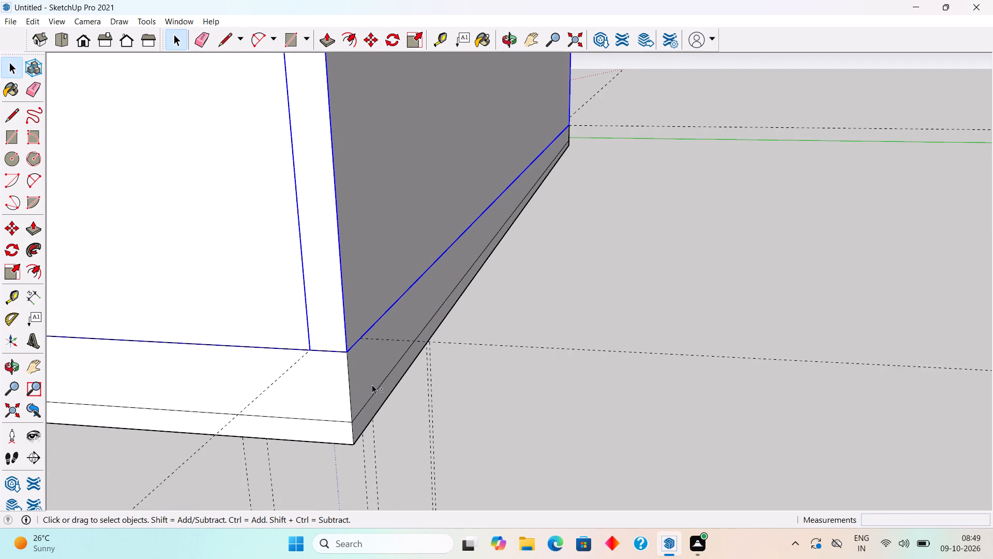
left_click(372, 384, "shift")
left_click(372, 384, "shift")
scroll(375, 385, "down", 6, "shift")
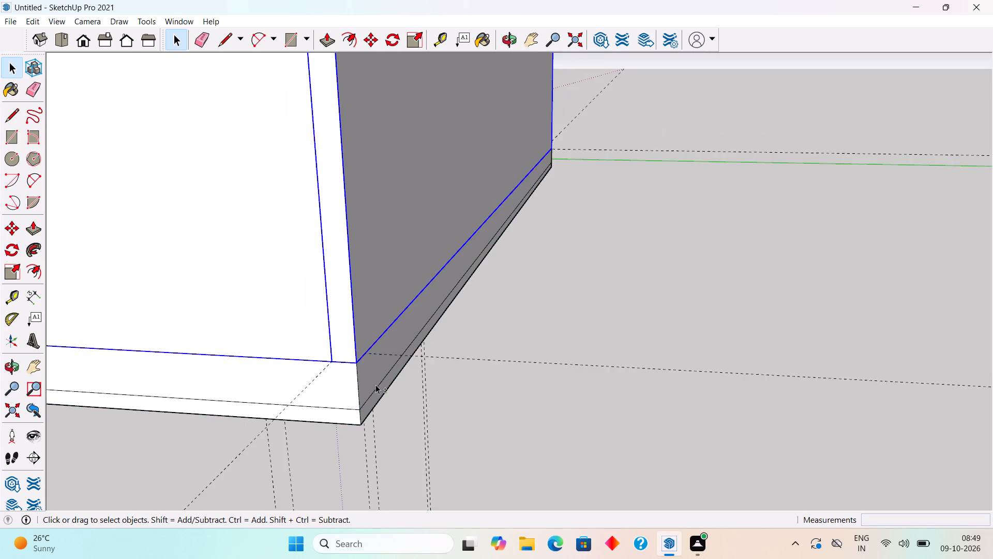
scroll(375, 385, "down", 15, "shift")
Add the end wall nearest the origin to the selection, completing the storey.
middle_click_drag(572, 330, 167, 383)
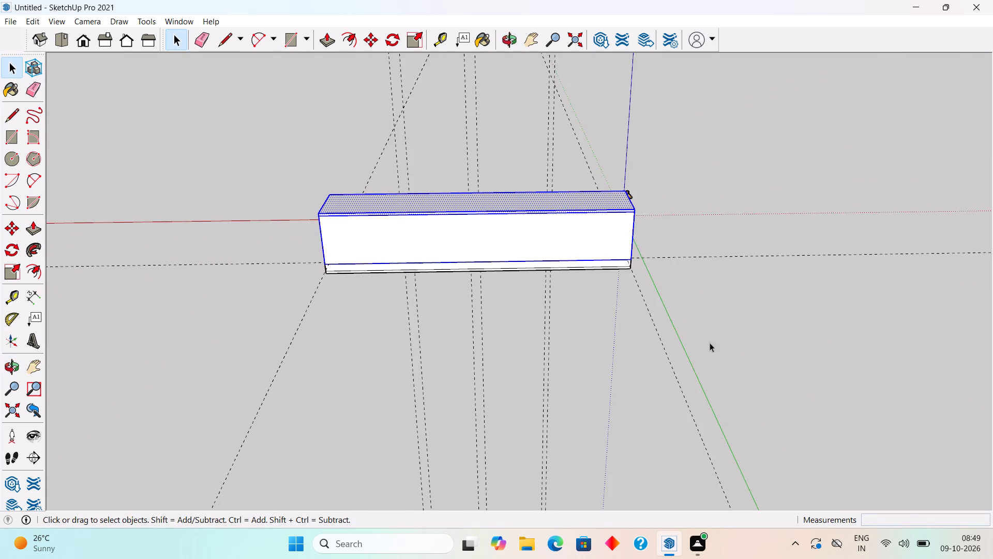
middle_click_drag(718, 339, 361, 319)
scroll(659, 282, "up", 5)
scroll(570, 273, "up", 3)
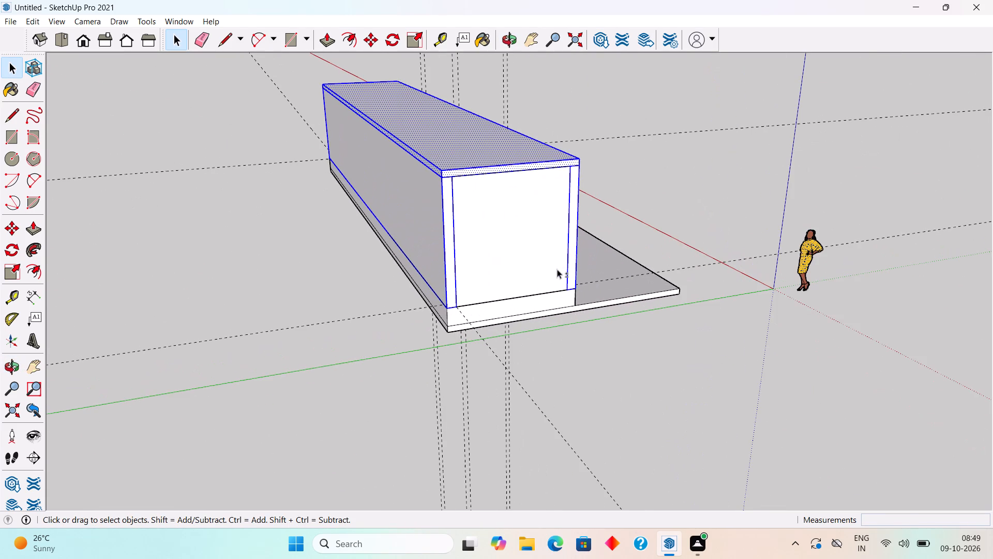
left_click(547, 258, "shift")
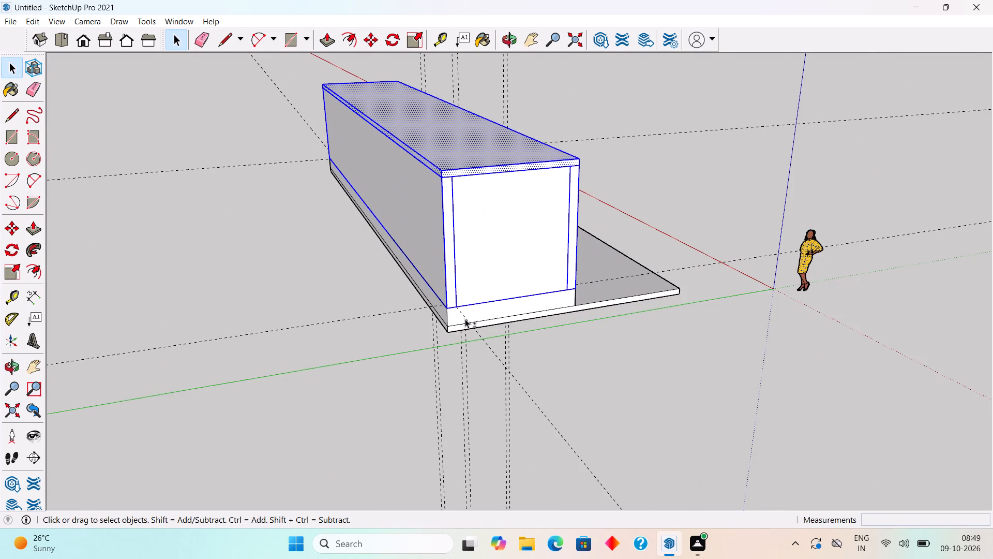
Copy the selected storey upward from its rear bottom corner onto the roof slab's matching top corner as a second storey, and clear the selection.
scroll(442, 316, "up", 15, "shift")
key("m")
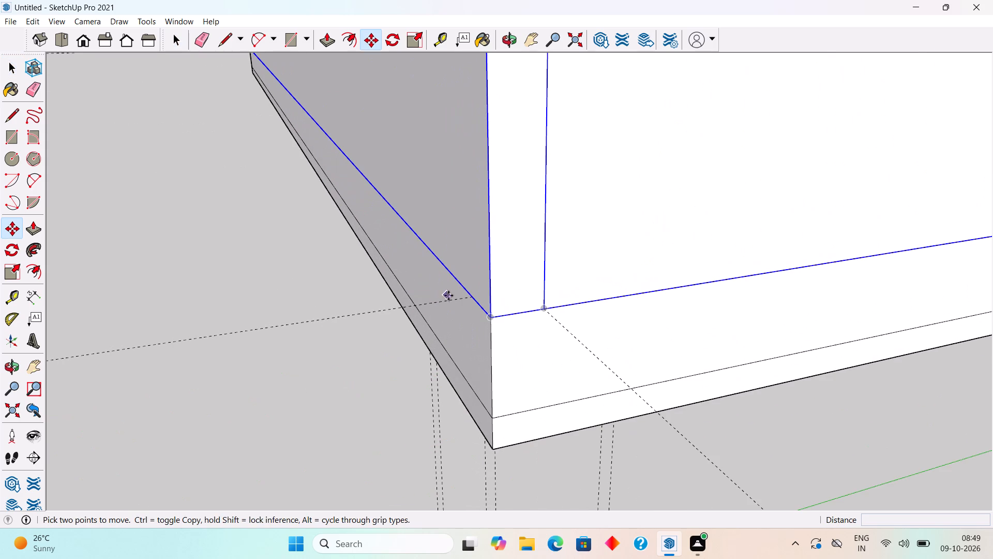
left_click(492, 317)
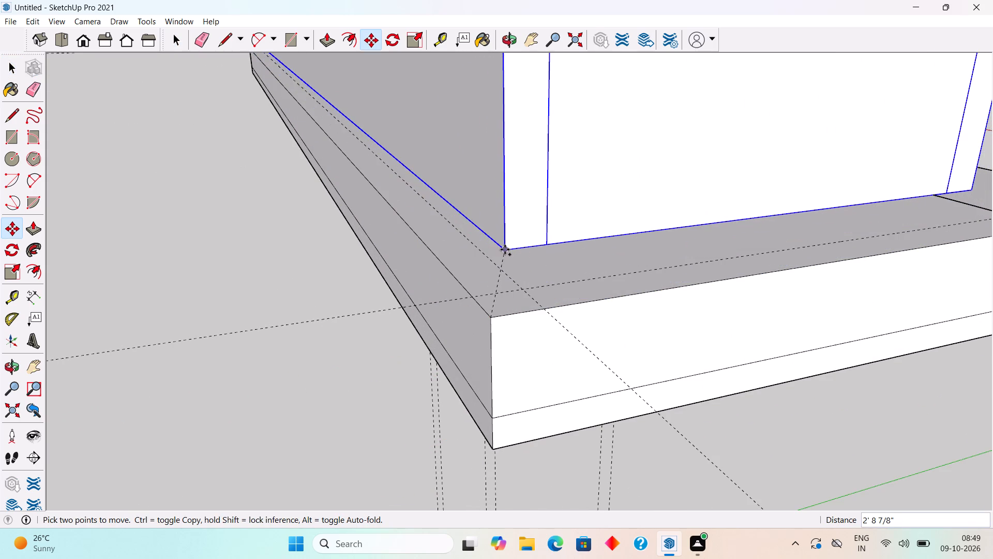
scroll(490, 171, "down", 20)
scroll(490, 171, "down", 3)
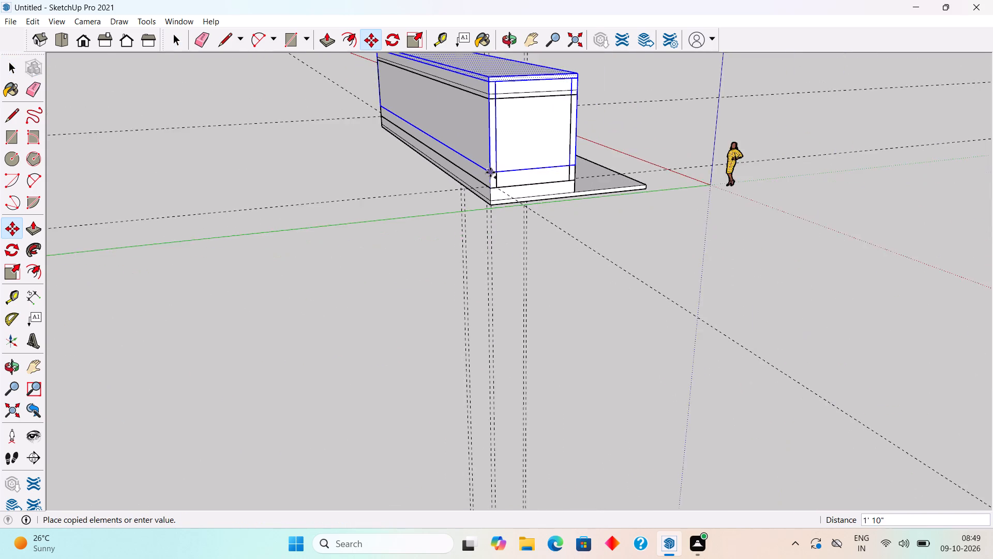
scroll(490, 172, "down", 7)
scroll(496, 121, "up", 13)
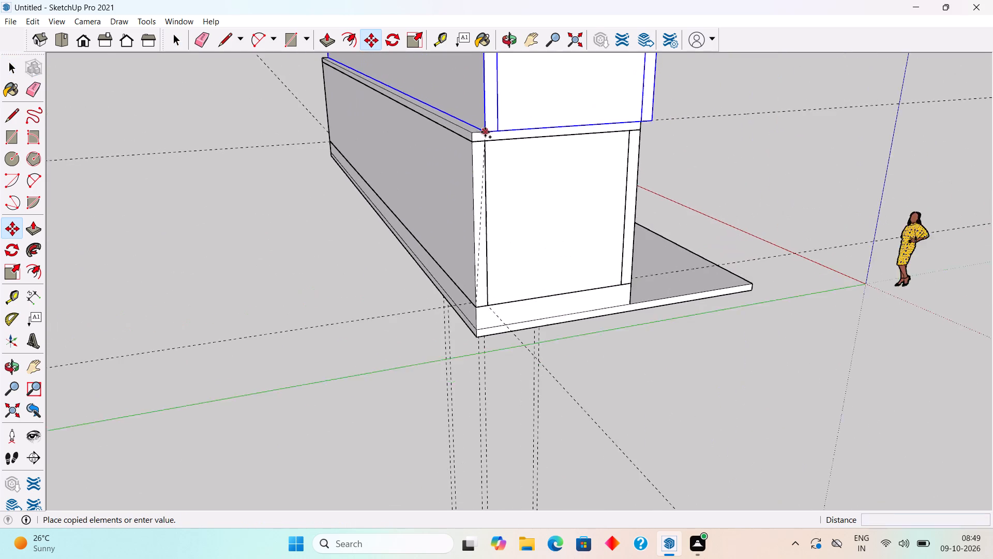
left_click(466, 136)
key("space")
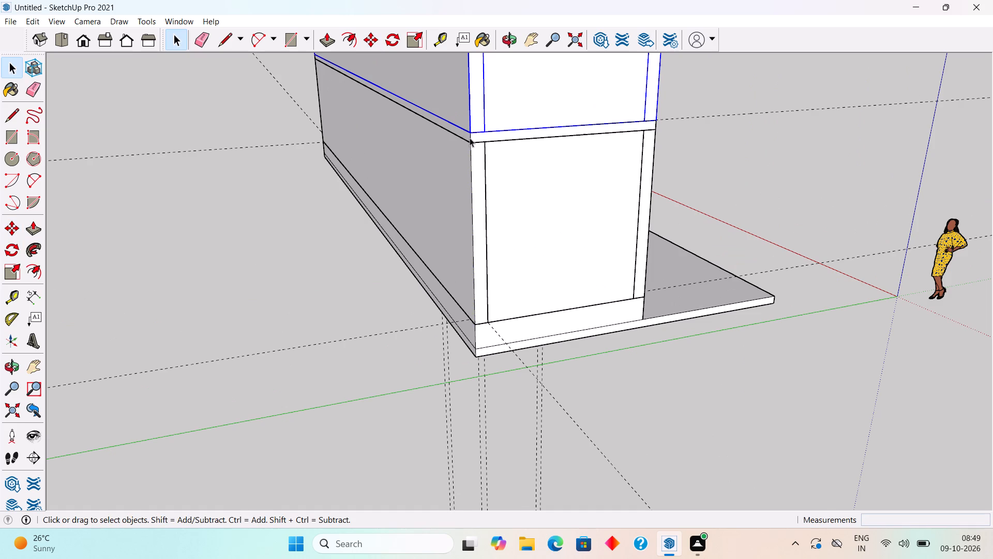
scroll(470, 139, "down", 5)
left_click(397, 241)
Group all faces and edges of the slab between the two storeys.
middle_click_drag(618, 265, 269, 276)
scroll(269, 276, "down", 9)
middle_click_drag(458, 254, 309, 230)
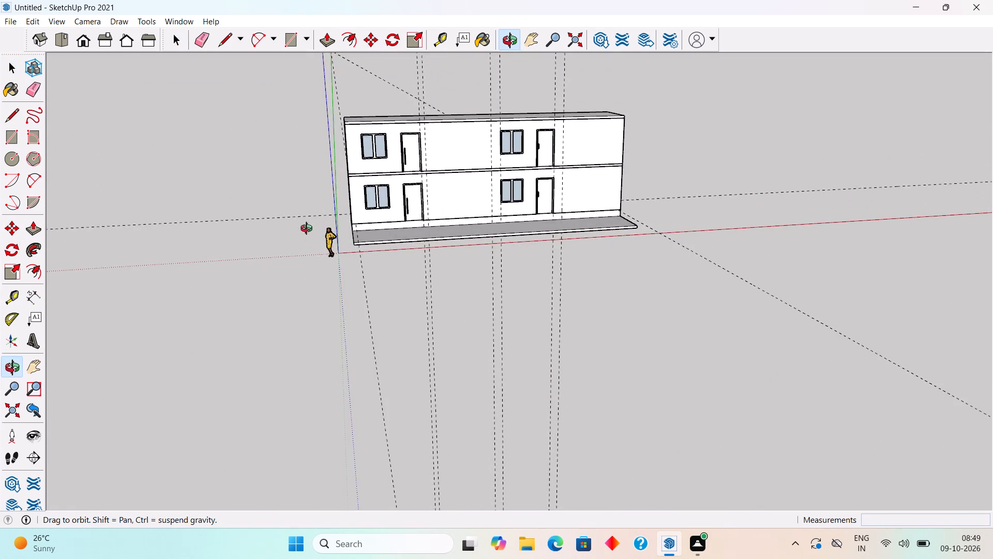
middle_click_drag(309, 230, 761, 181)
scroll(407, 176, "up", 8)
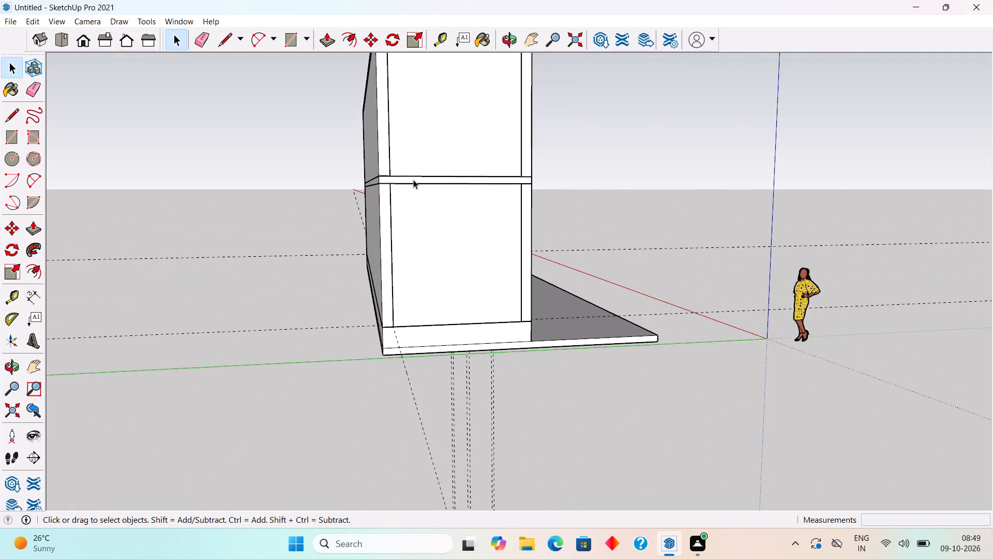
triple_click(413, 180)
left_click(413, 180)
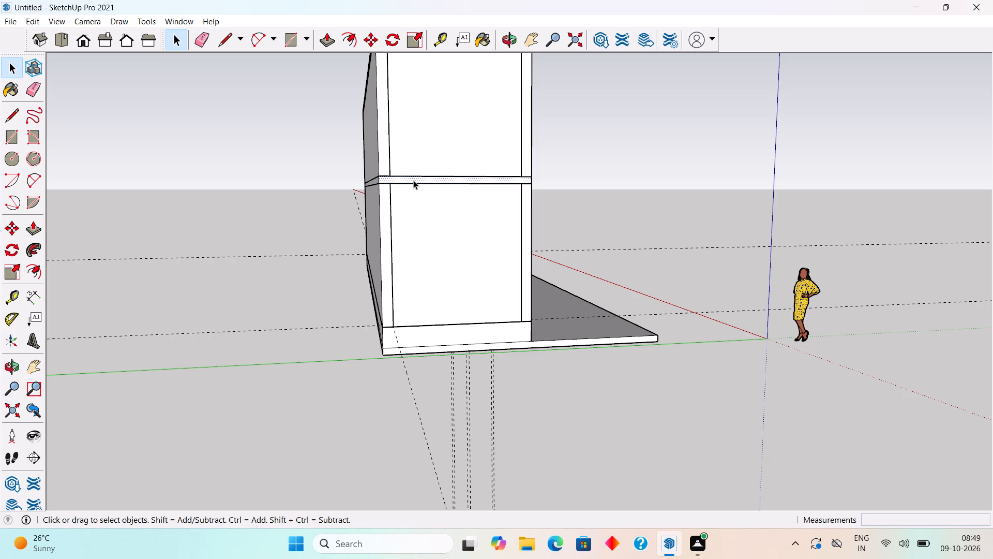
triple_click(413, 180)
right_click(428, 180)
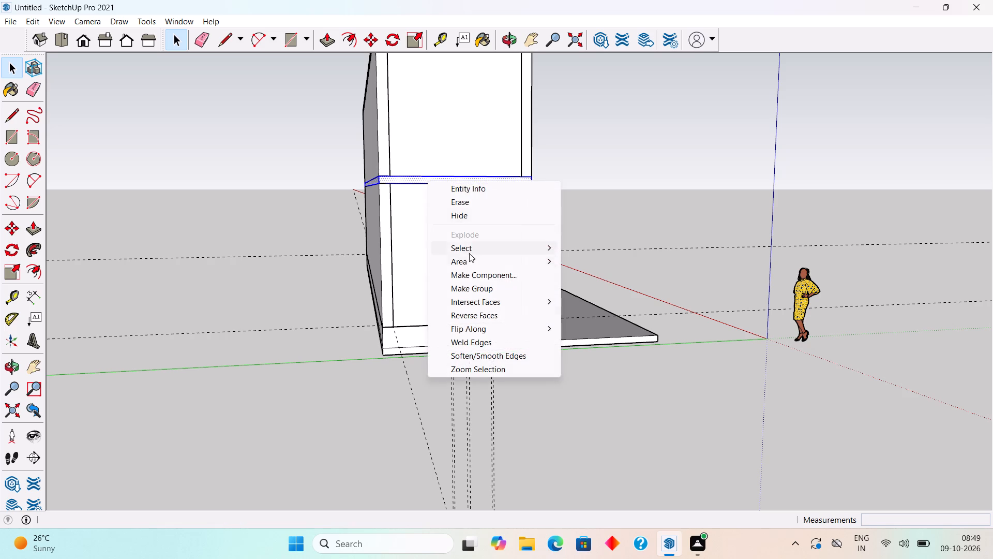
left_click(481, 288)
Group all faces and edges of the roof slab on top of the second storey.
middle_click_drag(587, 178, 545, 315)
scroll(562, 215, "down", 3)
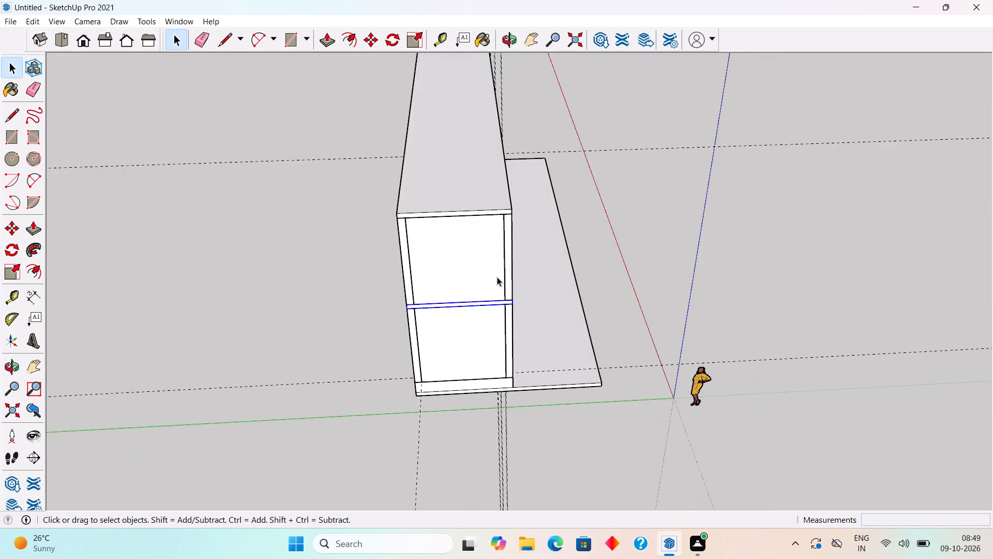
scroll(484, 229, "up", 6)
triple_click(485, 191)
right_click(485, 191)
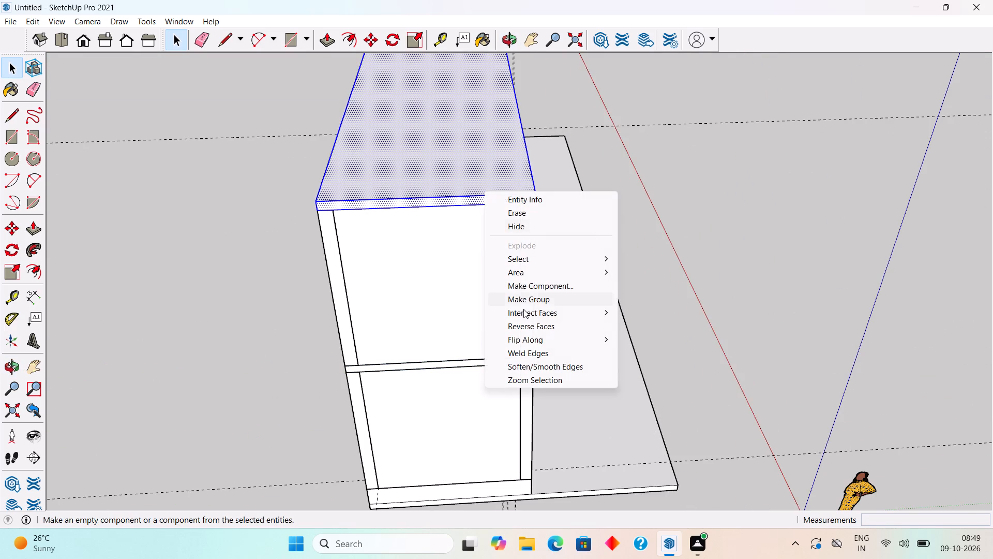
left_click(531, 299)
left_click(630, 244)
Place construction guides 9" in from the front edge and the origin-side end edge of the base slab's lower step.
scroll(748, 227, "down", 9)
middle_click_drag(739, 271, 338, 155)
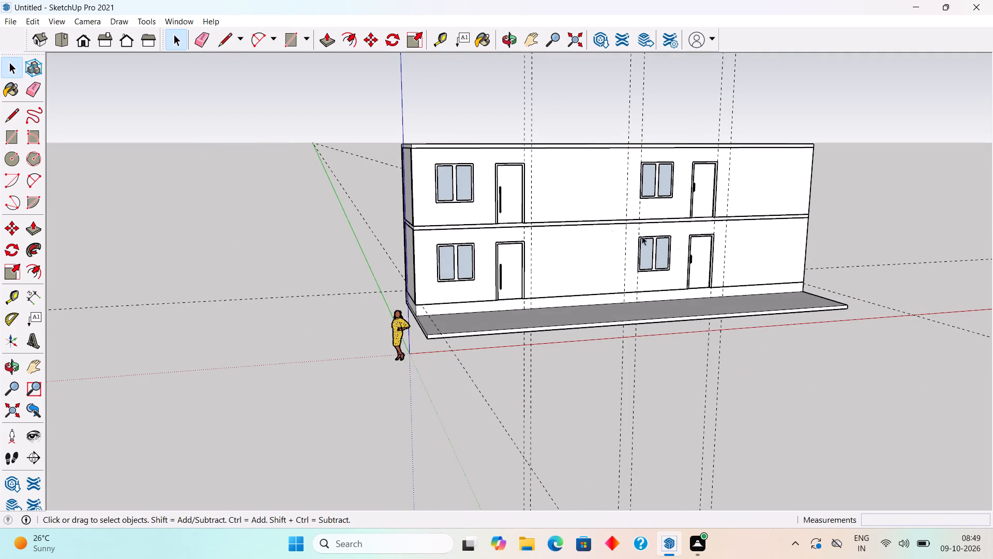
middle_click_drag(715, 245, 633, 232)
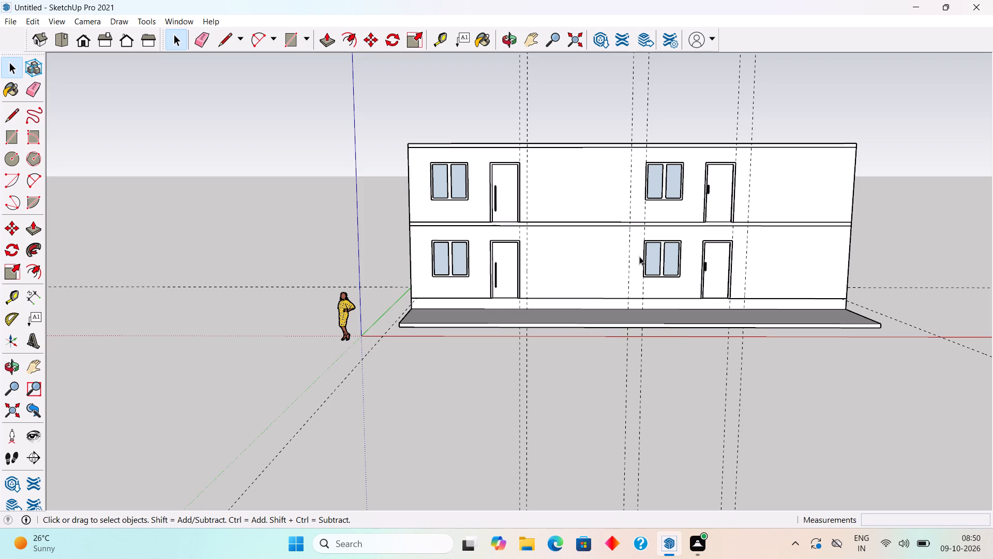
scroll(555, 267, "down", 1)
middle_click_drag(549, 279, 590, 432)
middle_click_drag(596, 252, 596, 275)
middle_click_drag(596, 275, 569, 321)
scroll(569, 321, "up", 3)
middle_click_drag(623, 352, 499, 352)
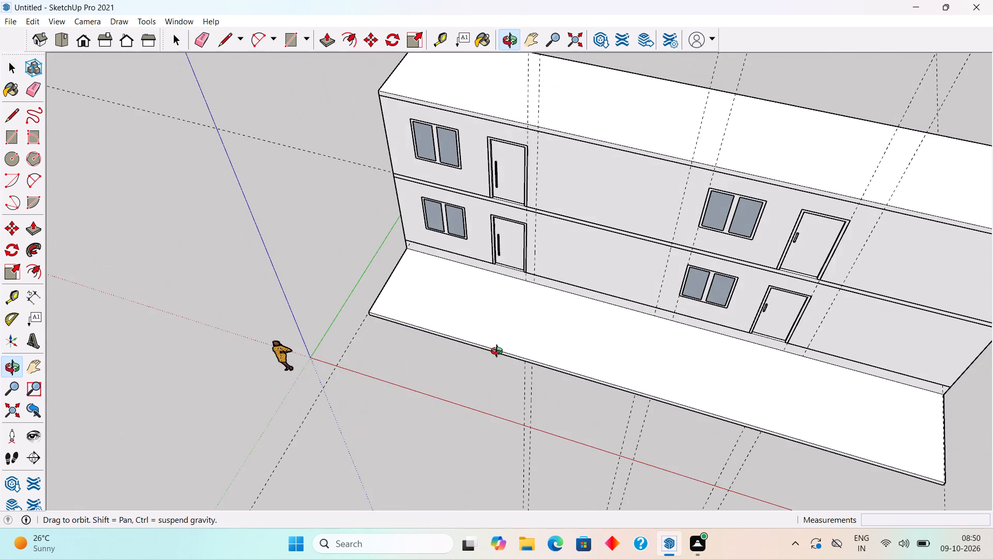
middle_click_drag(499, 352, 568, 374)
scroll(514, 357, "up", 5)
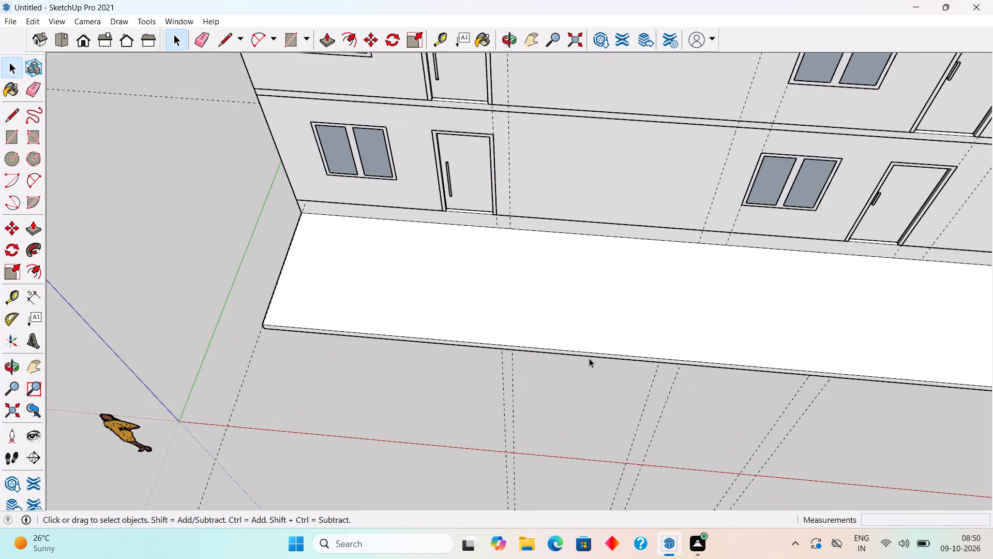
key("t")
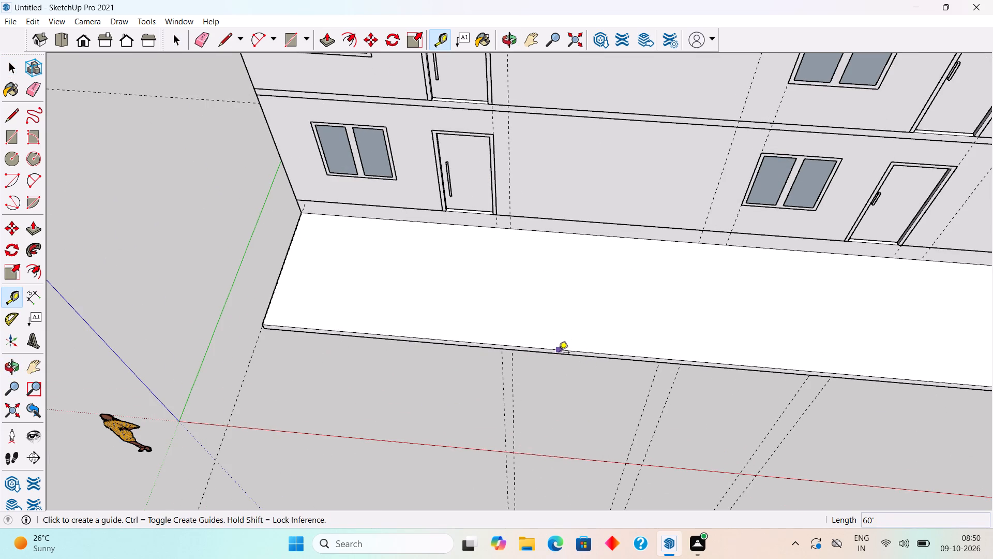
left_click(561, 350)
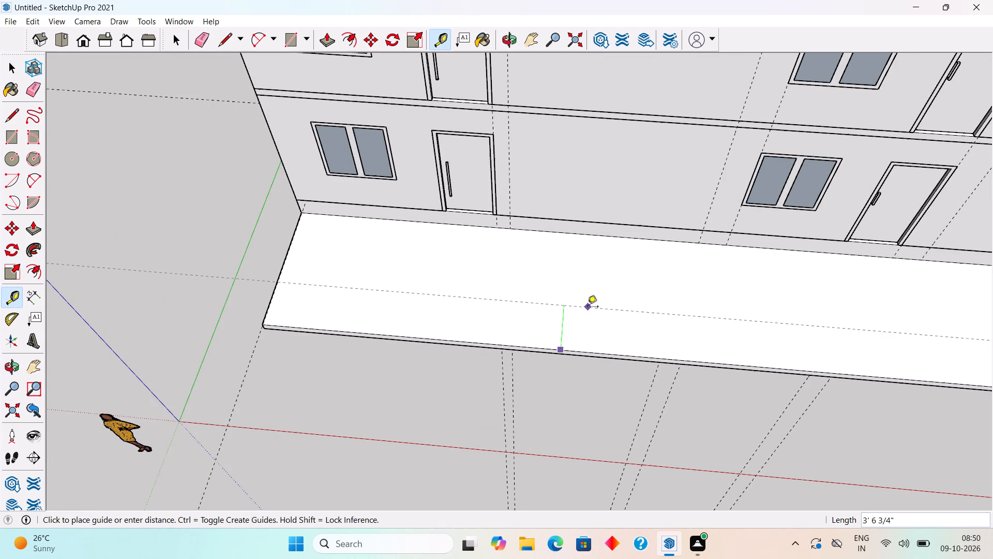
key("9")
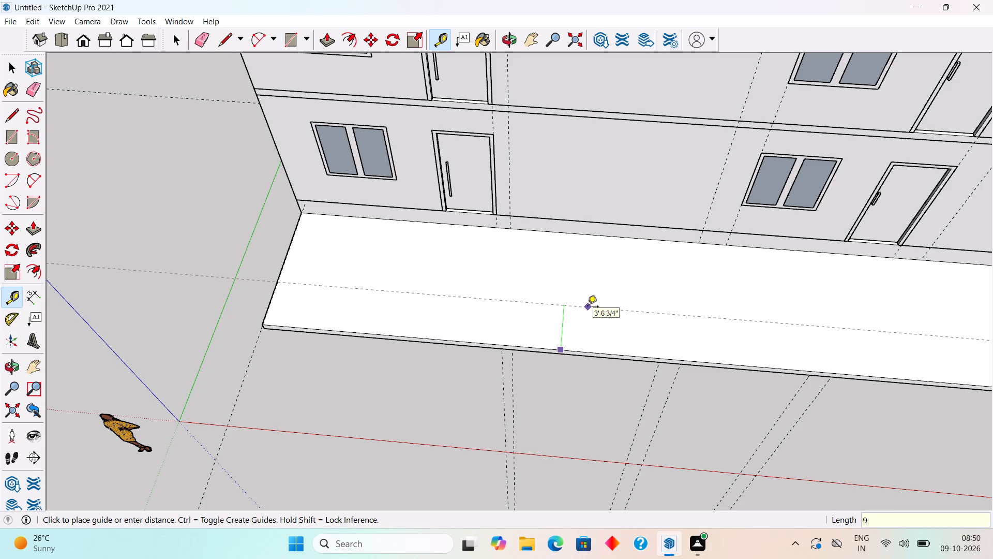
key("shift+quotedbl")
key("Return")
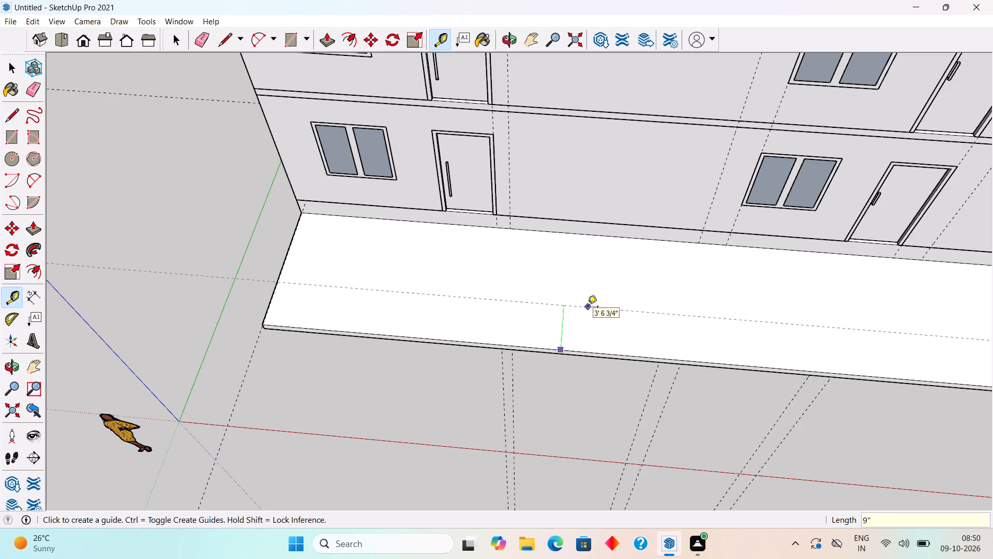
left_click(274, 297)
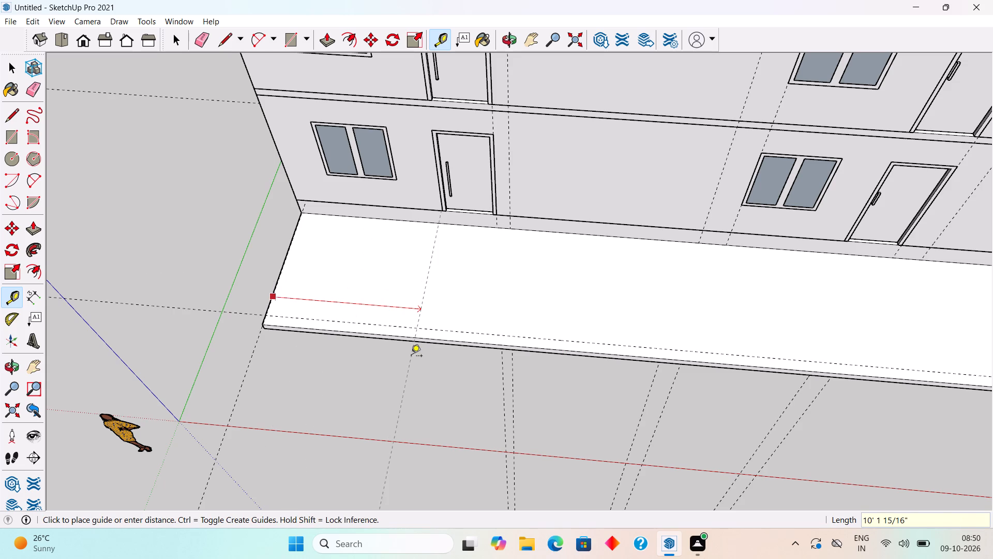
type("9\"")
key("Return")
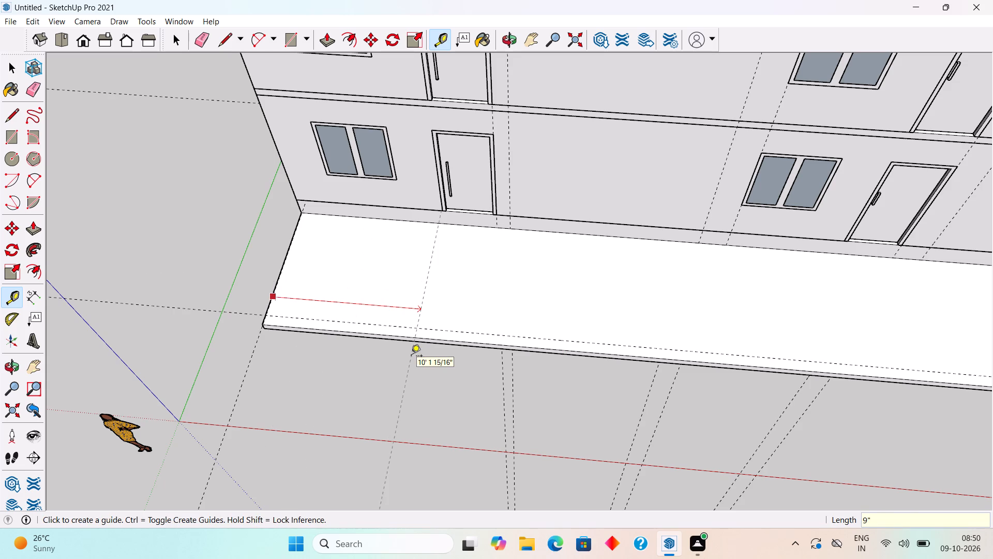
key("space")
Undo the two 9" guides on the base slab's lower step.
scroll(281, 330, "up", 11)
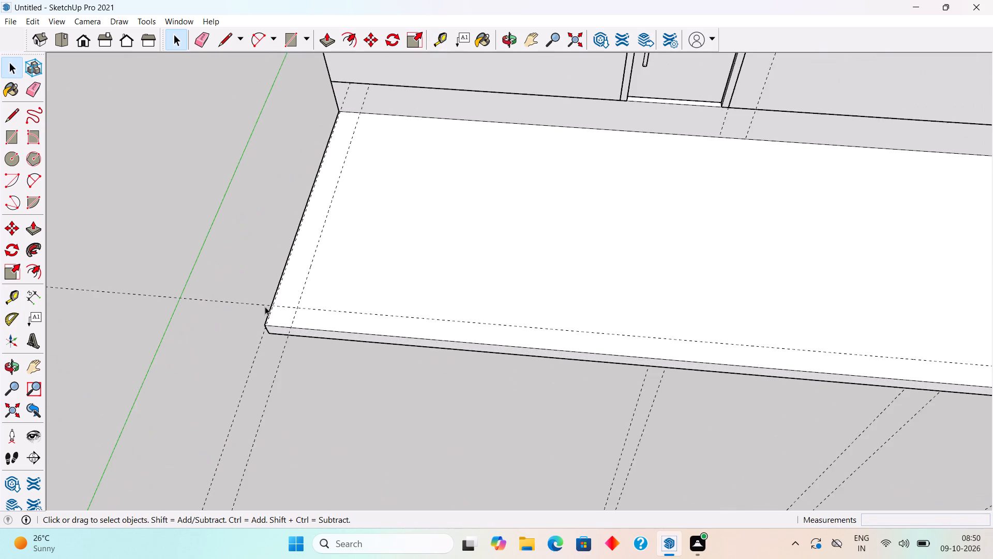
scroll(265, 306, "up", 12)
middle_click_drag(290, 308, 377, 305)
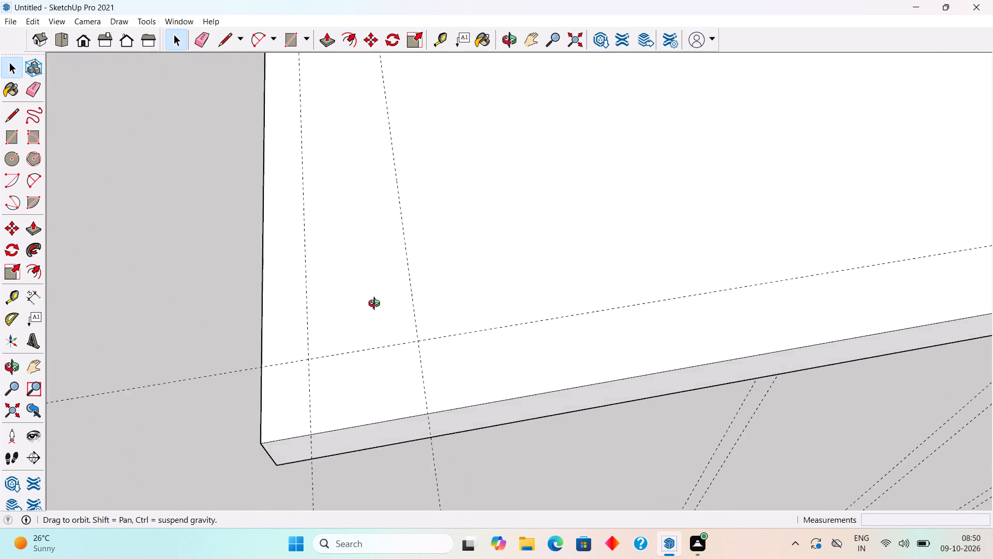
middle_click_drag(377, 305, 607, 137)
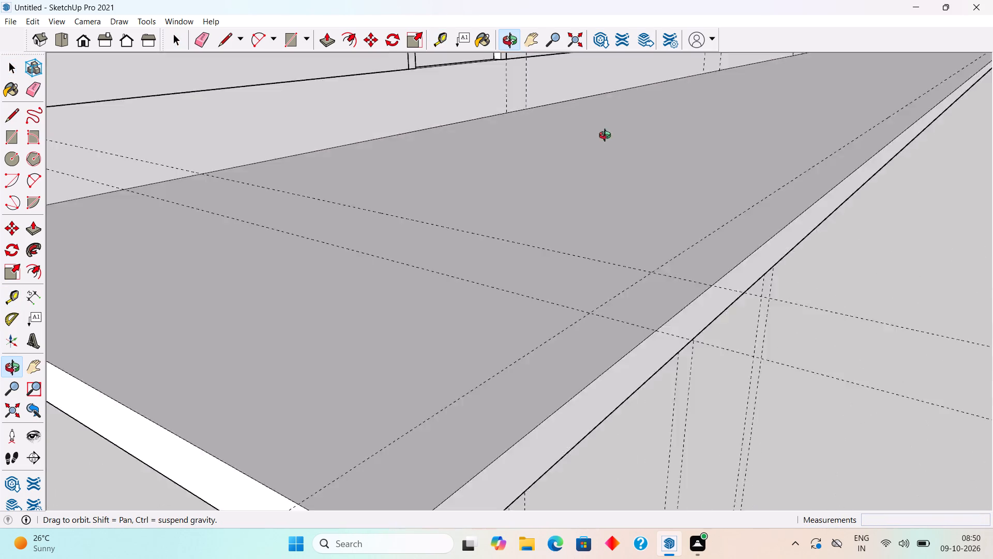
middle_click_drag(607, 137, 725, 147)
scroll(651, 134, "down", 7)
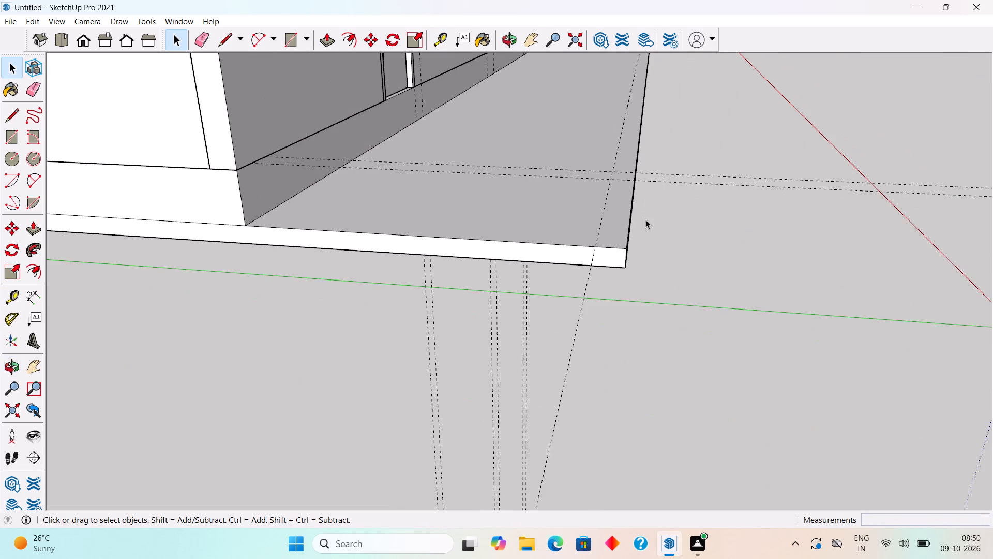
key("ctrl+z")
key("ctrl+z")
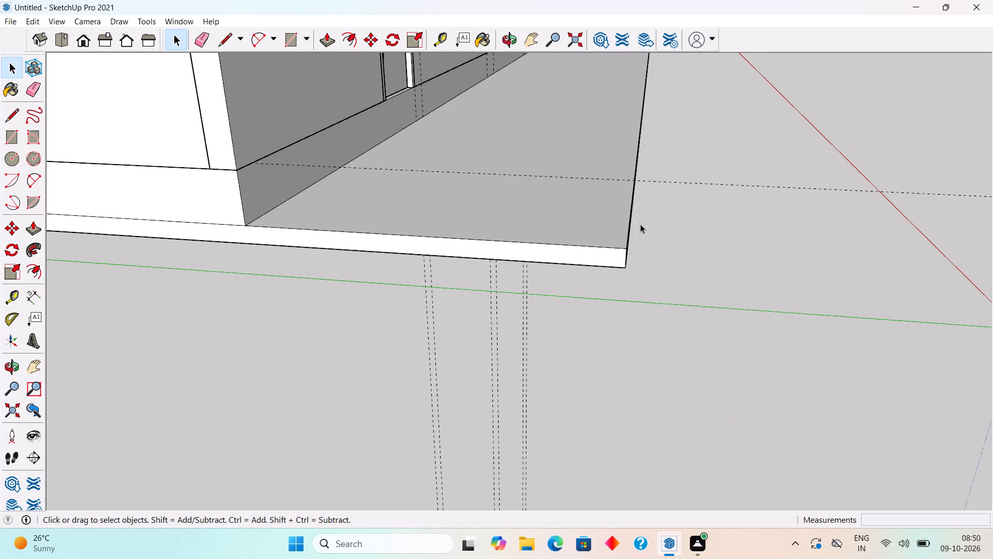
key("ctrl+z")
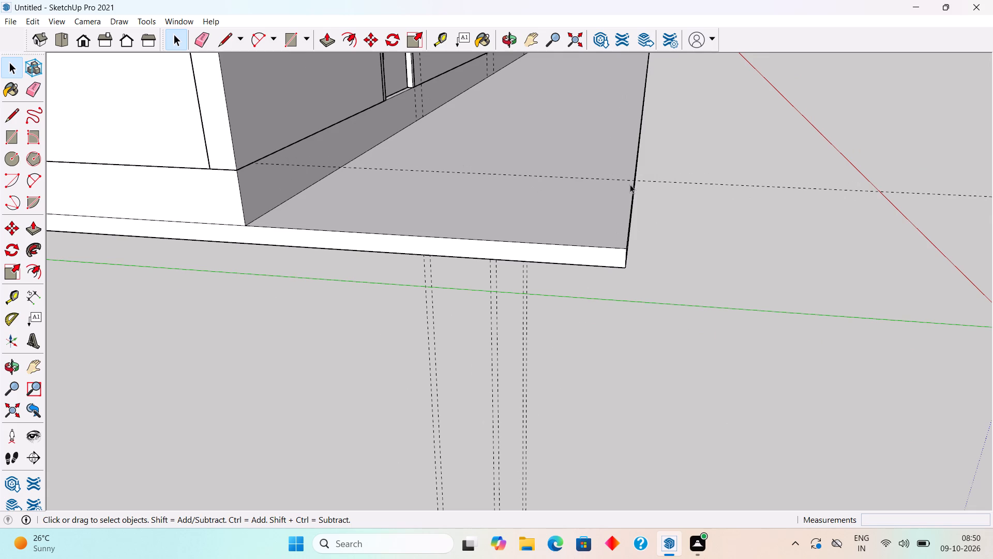
Delete the leftover guide running along the origin-side end of the base slab's lower step.
left_click(638, 180)
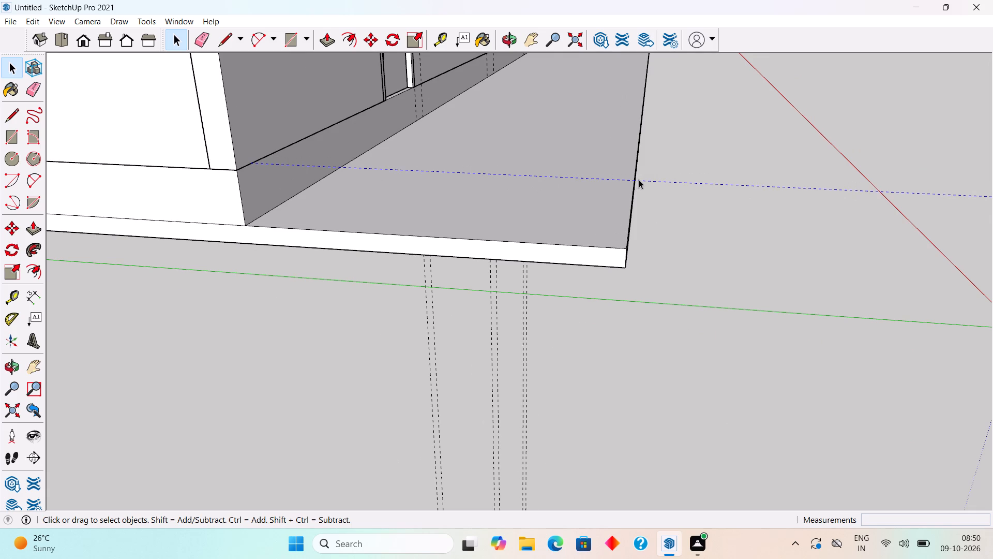
key("Delete")
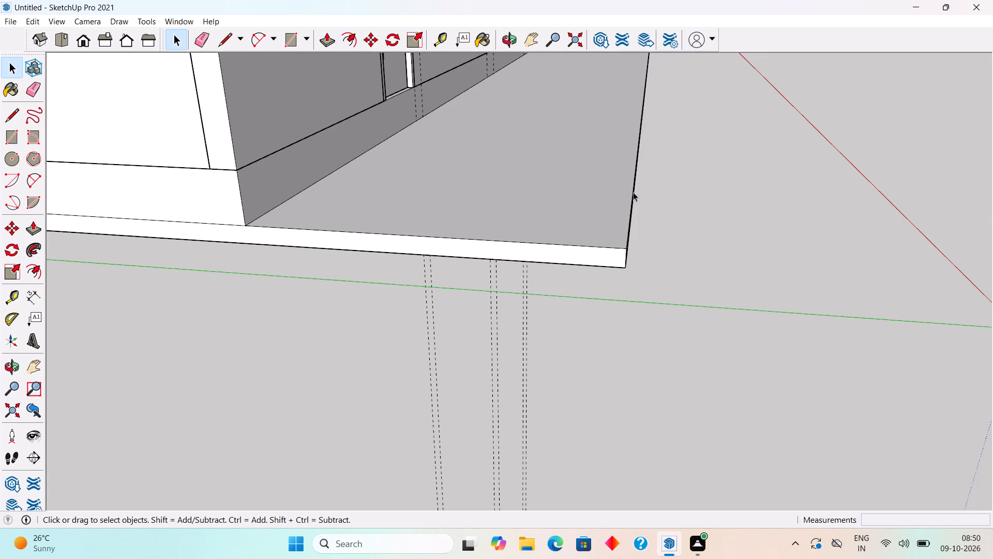
Place guides 9" in from the front edge and from the origin-side end edge of the base slab's lower step.
scroll(611, 241, "up", 4)
middle_click_drag(621, 247, 637, 346)
scroll(637, 346, "down", 4)
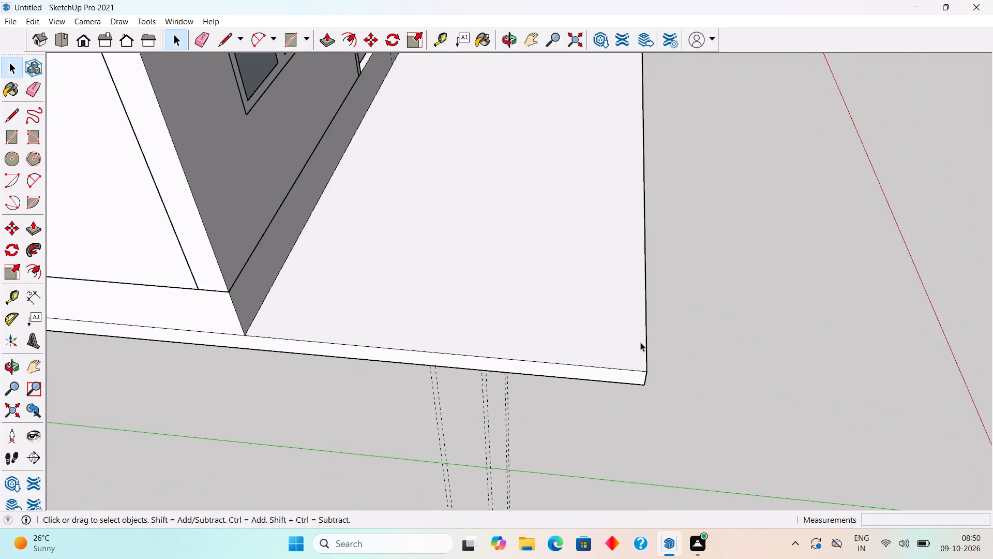
key("t")
left_click(645, 335)
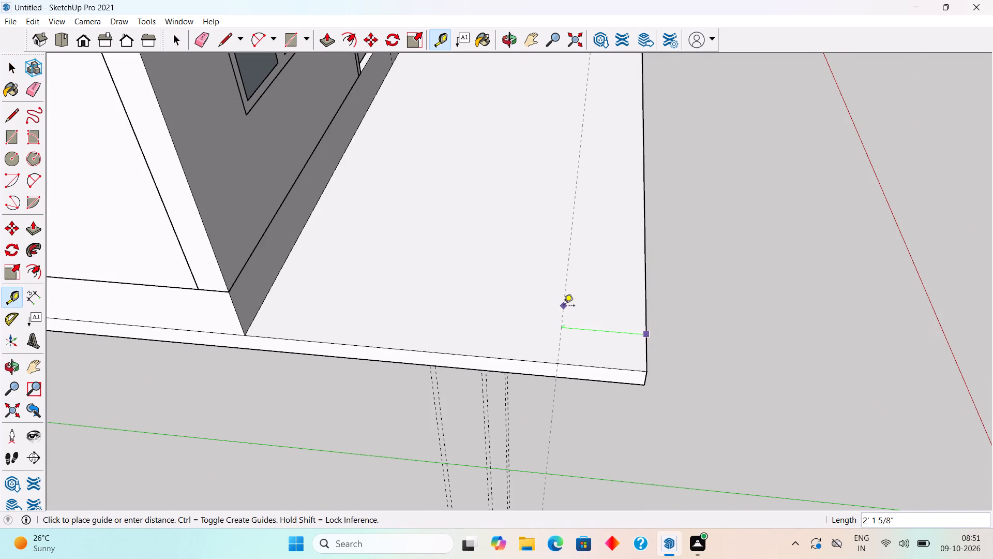
type("9\"")
key("Return")
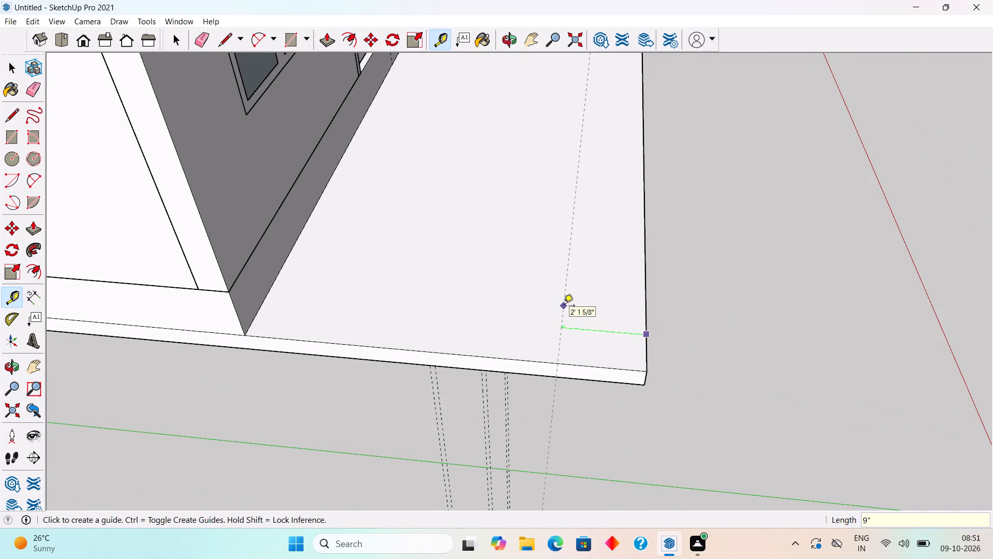
left_click(573, 367)
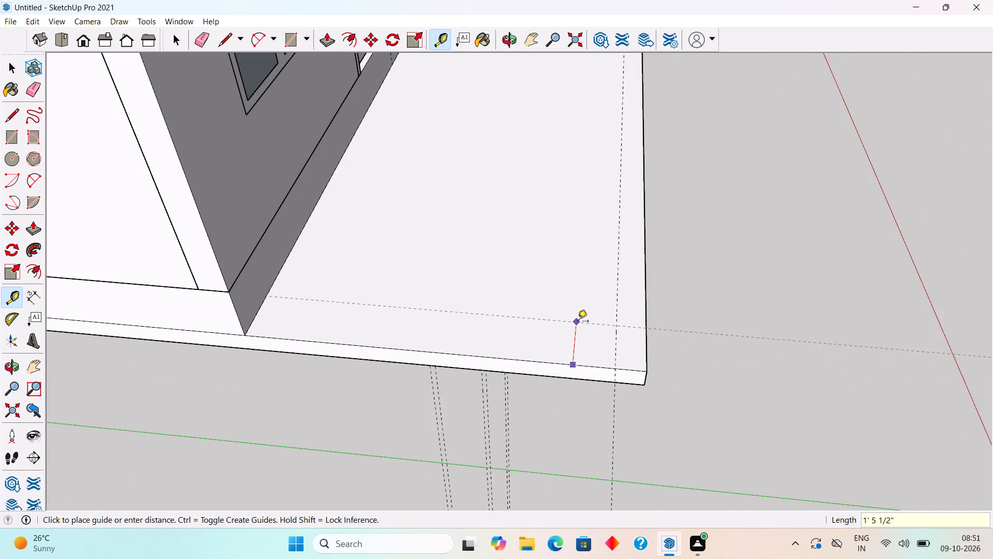
type("9\"")
key("Return")
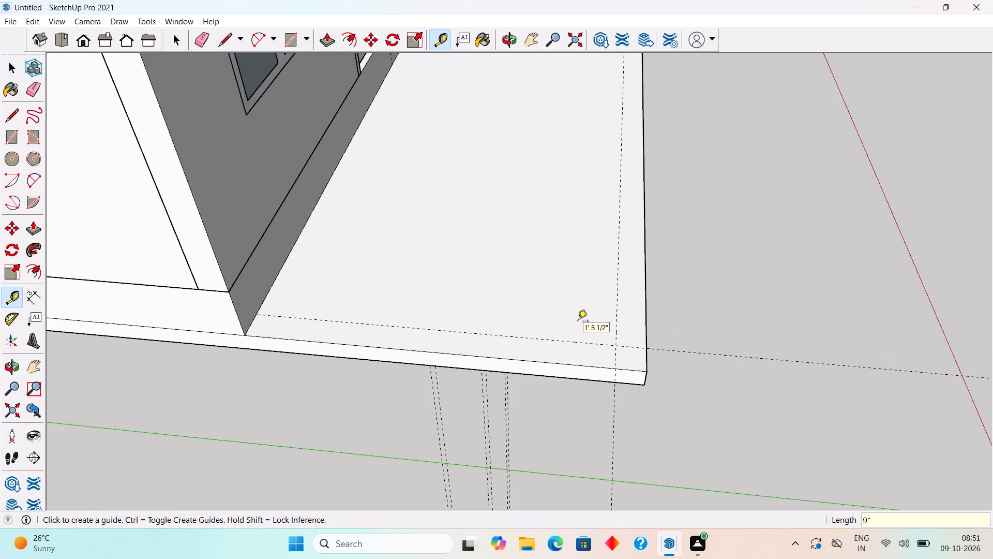
key("space")
Draw a 9" by 9" square from the guide intersection to the lower step's front corner nearest the origin.
key("r")
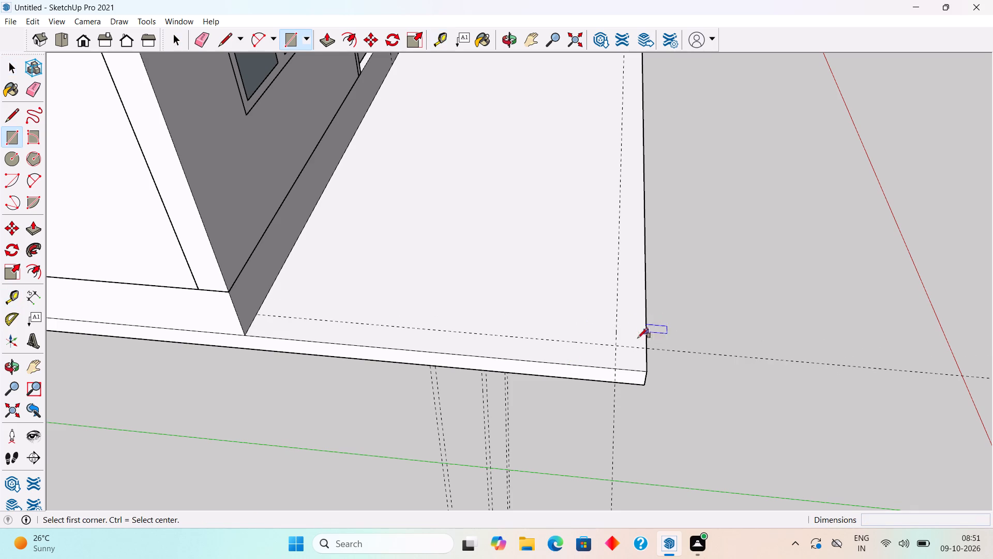
left_click(615, 345)
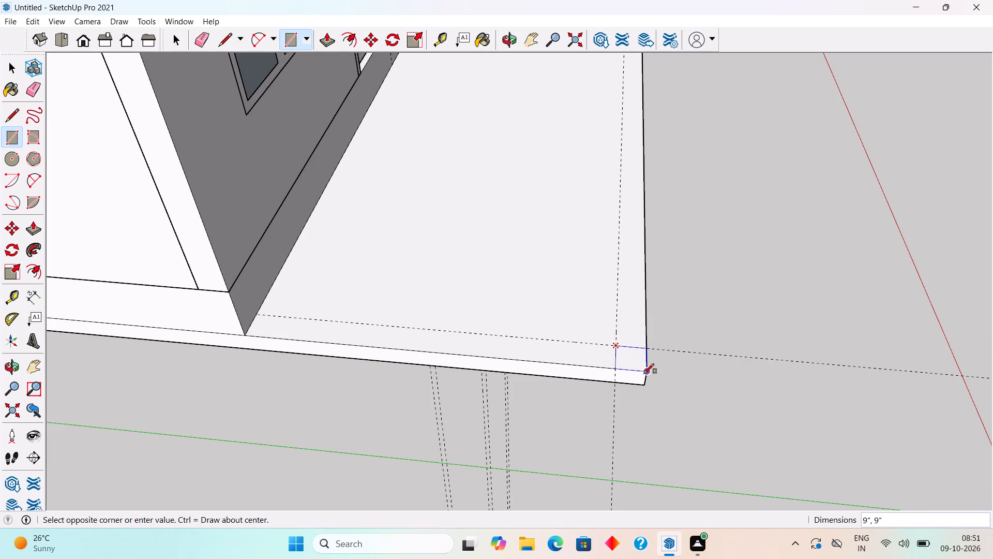
left_click(647, 374)
key("space")
Push/Pull the corner square up 11' 6" to the underside of the slab between the storeys, forming a column.
key("p")
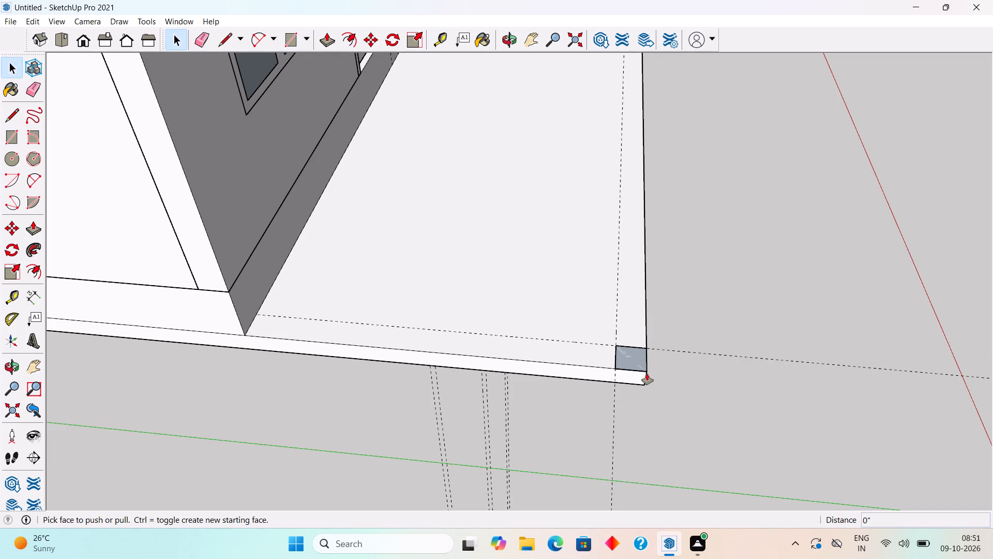
left_click(641, 360)
scroll(639, 272, "down", 12)
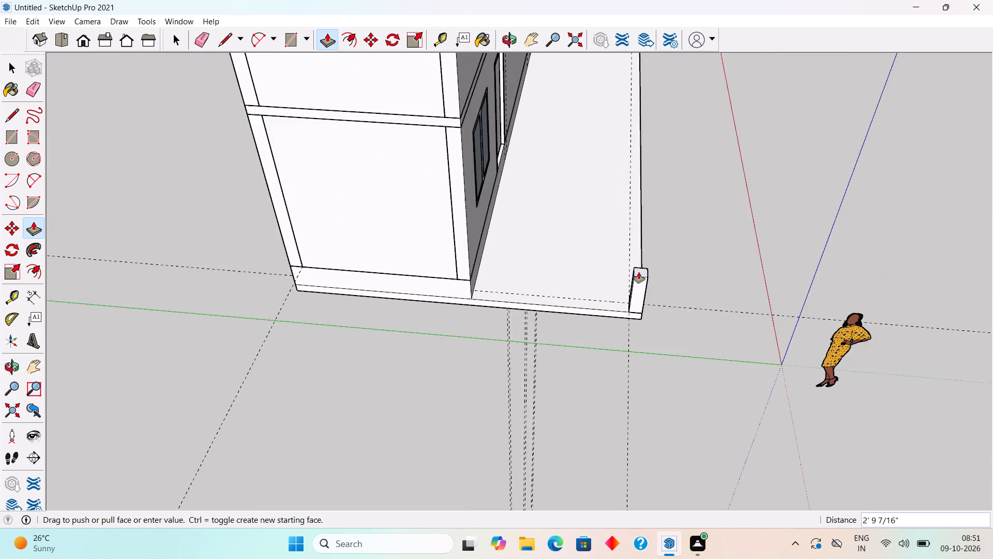
scroll(639, 272, "down", 5)
scroll(562, 215, "up", 5)
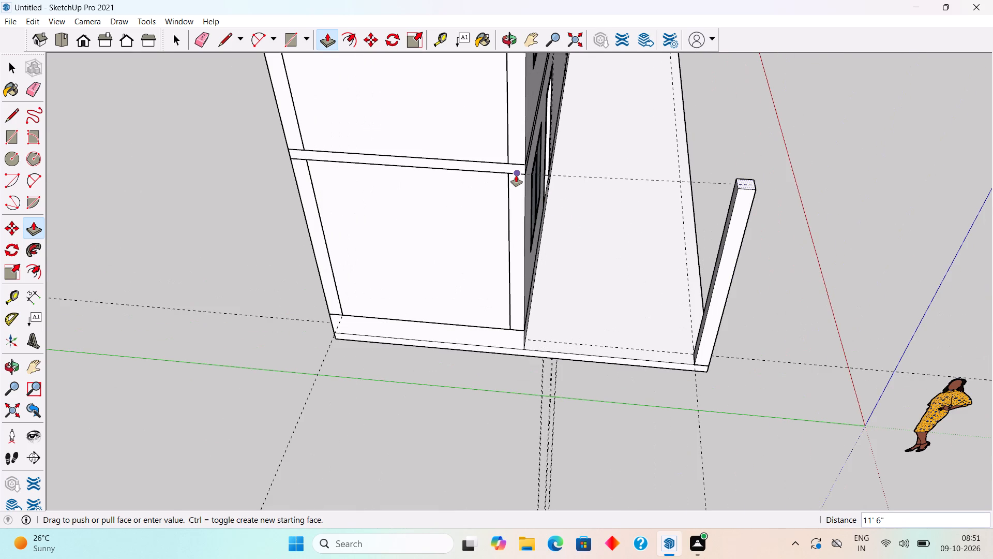
left_click(516, 175)
key("space")
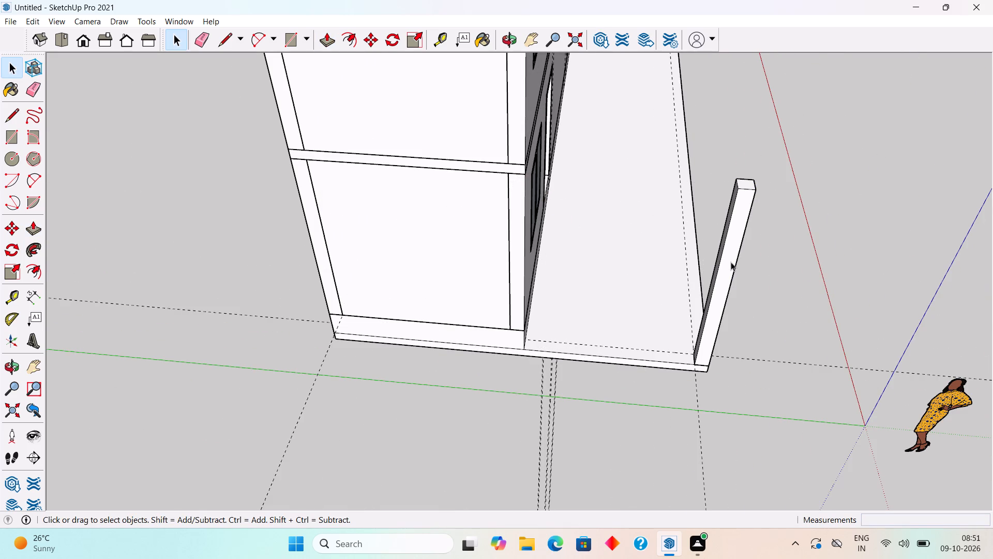
Group all faces and edges of the corner column and clear the selection.
triple_click(731, 262)
right_click(731, 262)
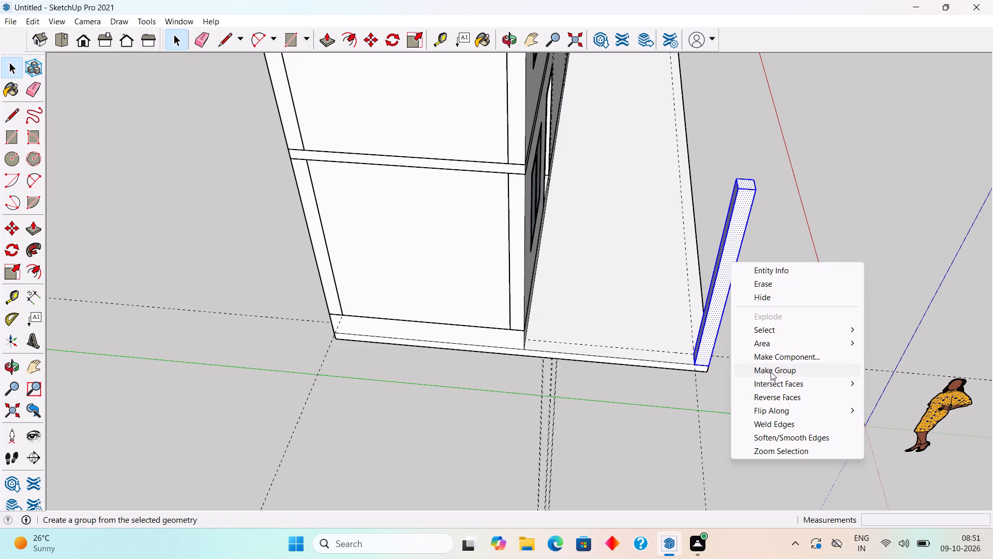
left_click(771, 372)
left_click(795, 316)
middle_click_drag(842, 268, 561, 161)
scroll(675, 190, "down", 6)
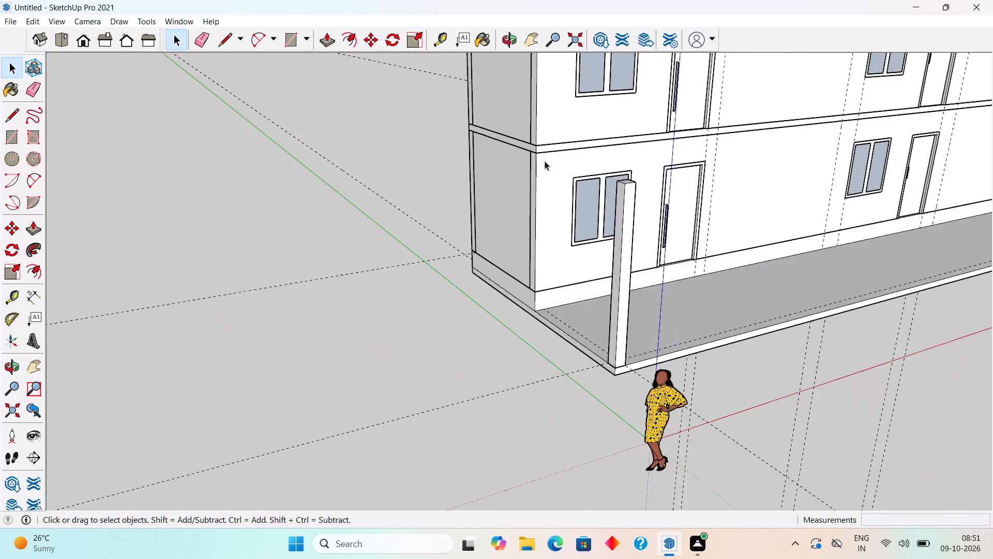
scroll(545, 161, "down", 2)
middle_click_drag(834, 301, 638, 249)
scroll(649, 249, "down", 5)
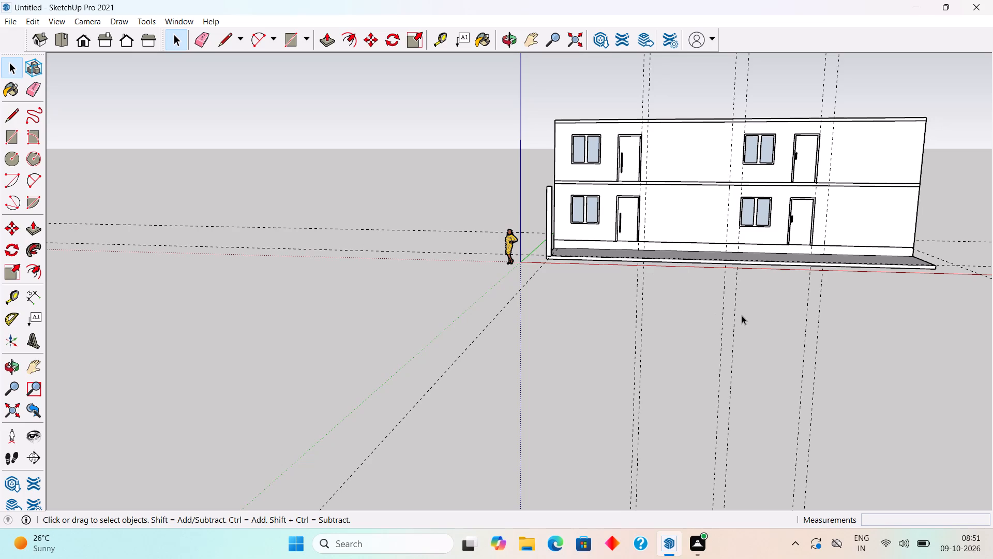
Examine the building's front side, the corner column and the guides crossing the base slab's lower step.
scroll(742, 315, "up", 3)
middle_click_drag(622, 194, 650, 266)
scroll(650, 266, "down", 4)
scroll(882, 183, "up", 5)
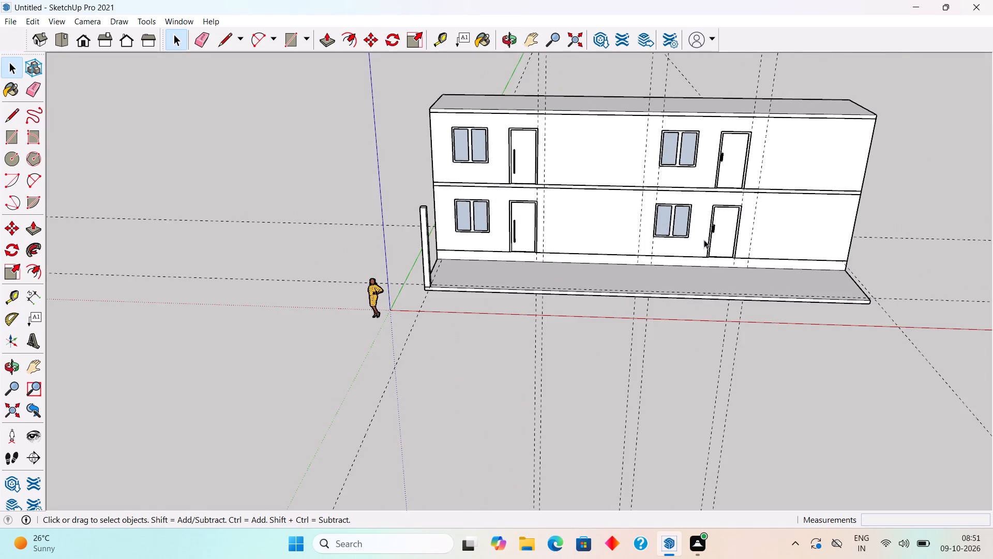
middle_click_drag(703, 240, 683, 315)
scroll(676, 285, "down", 4)
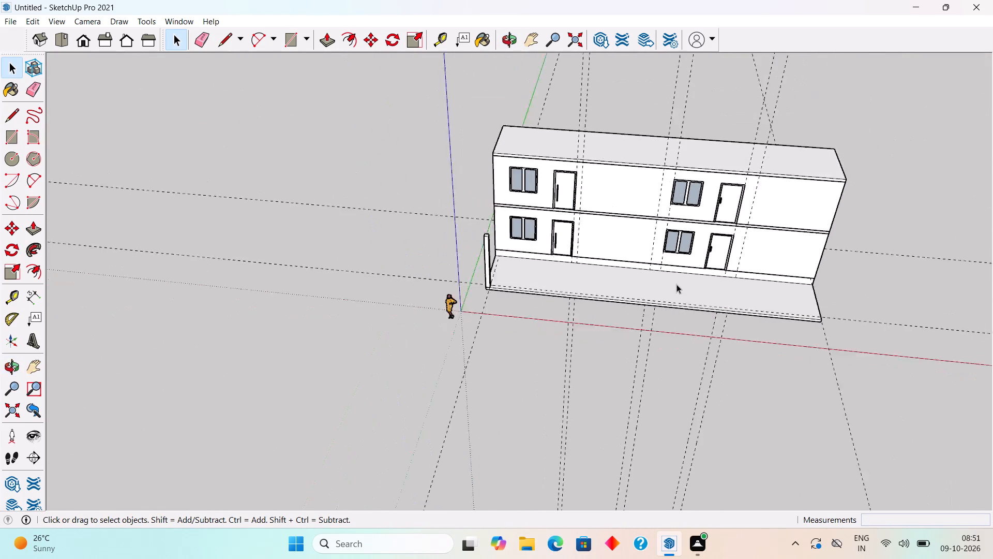
scroll(676, 284, "down", 2)
scroll(762, 357, "up", 5)
scroll(765, 199, "down", 2)
scroll(762, 203, "up", 1)
scroll(761, 203, "down", 3)
middle_click_drag(823, 343, 853, 193)
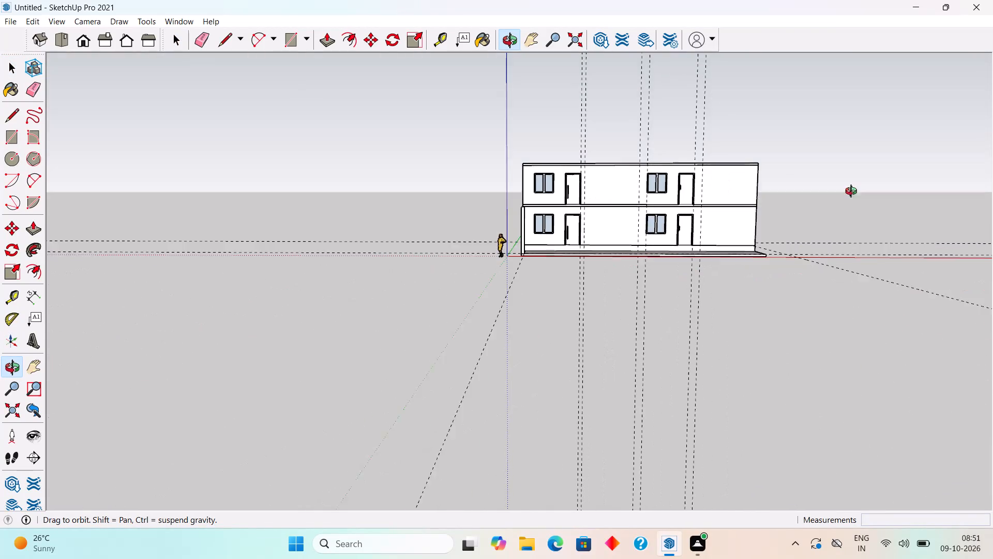
middle_click_drag(853, 193, 853, 190)
scroll(773, 211, "up", 5)
scroll(696, 209, "up", 7)
middle_click_drag(675, 196, 688, 234)
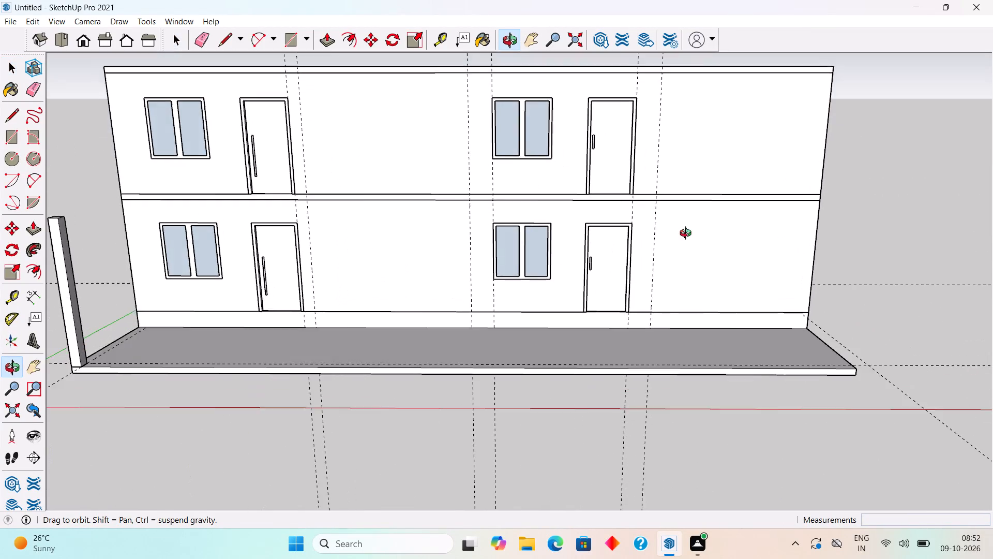
middle_click_drag(688, 234, 729, 228)
scroll(509, 220, "up", 2)
scroll(512, 220, "down", 5)
middle_click_drag(511, 271, 511, 297)
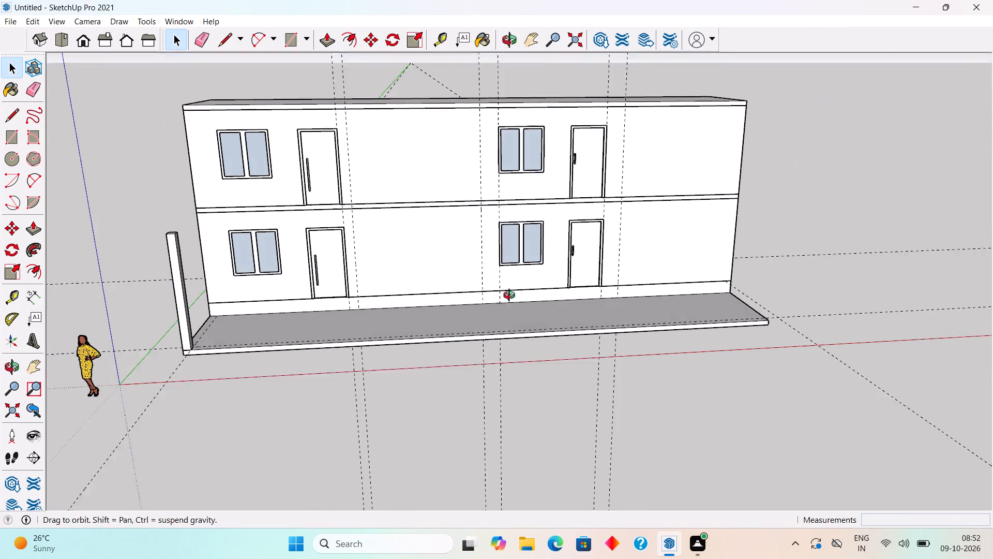
middle_click_drag(511, 297, 514, 386)
scroll(514, 386, "up", 1)
scroll(318, 318, "up", 5)
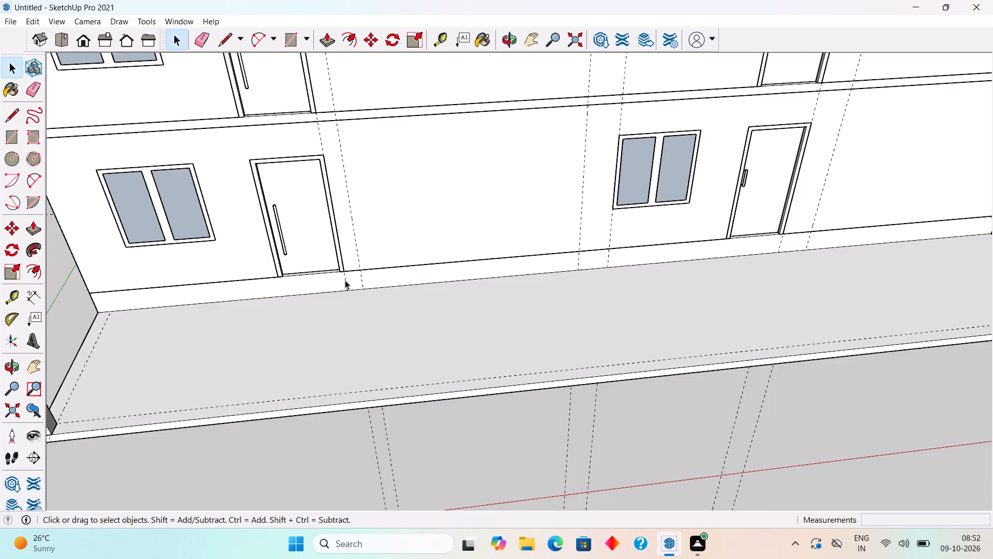
scroll(345, 280, "up", 4)
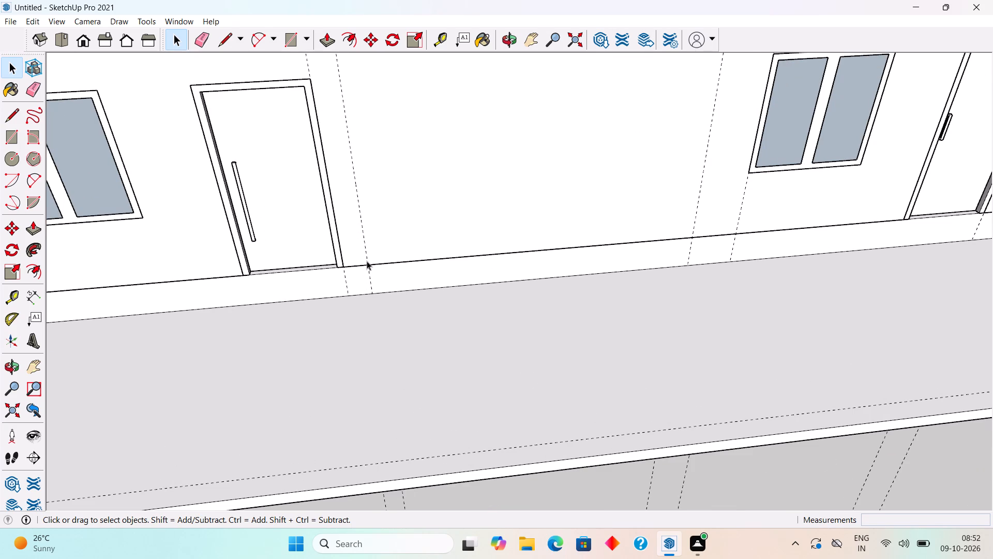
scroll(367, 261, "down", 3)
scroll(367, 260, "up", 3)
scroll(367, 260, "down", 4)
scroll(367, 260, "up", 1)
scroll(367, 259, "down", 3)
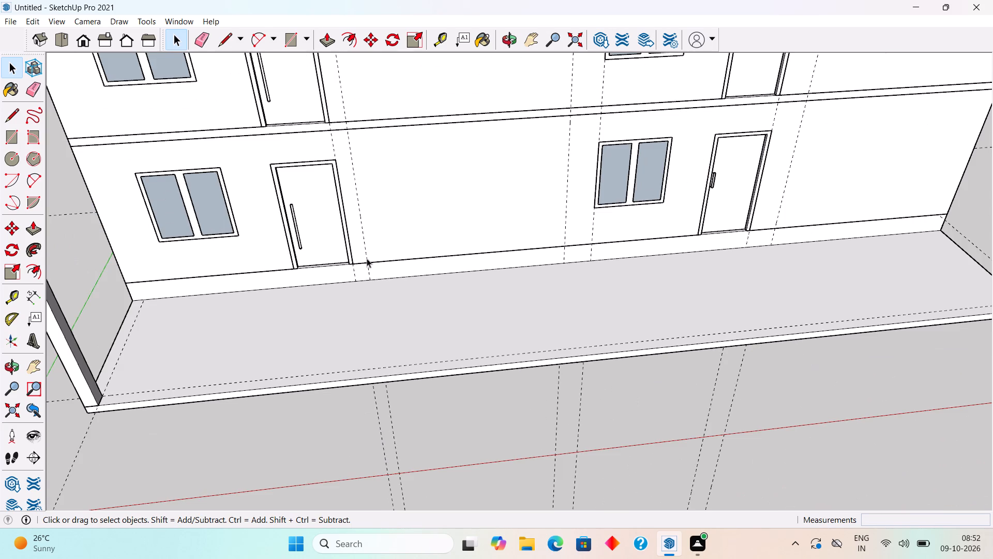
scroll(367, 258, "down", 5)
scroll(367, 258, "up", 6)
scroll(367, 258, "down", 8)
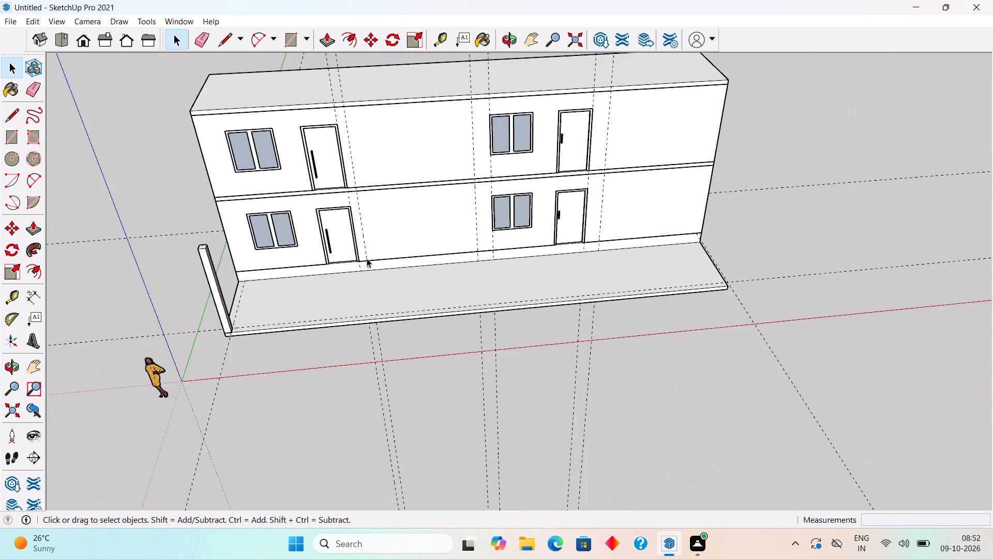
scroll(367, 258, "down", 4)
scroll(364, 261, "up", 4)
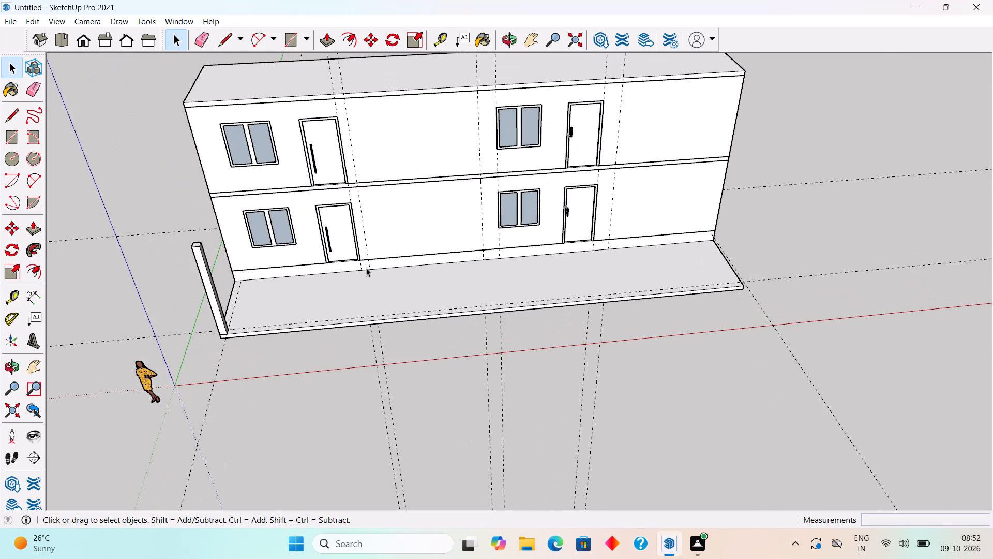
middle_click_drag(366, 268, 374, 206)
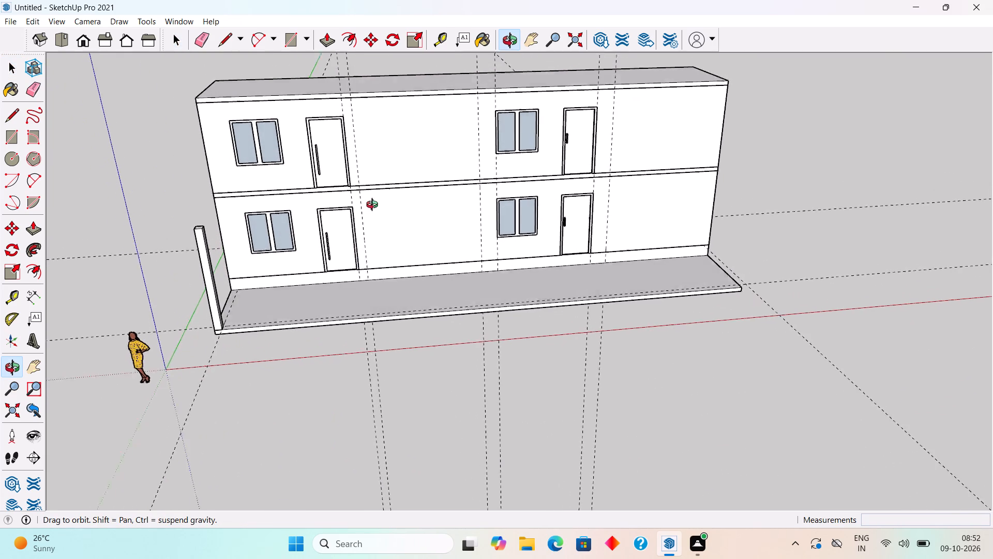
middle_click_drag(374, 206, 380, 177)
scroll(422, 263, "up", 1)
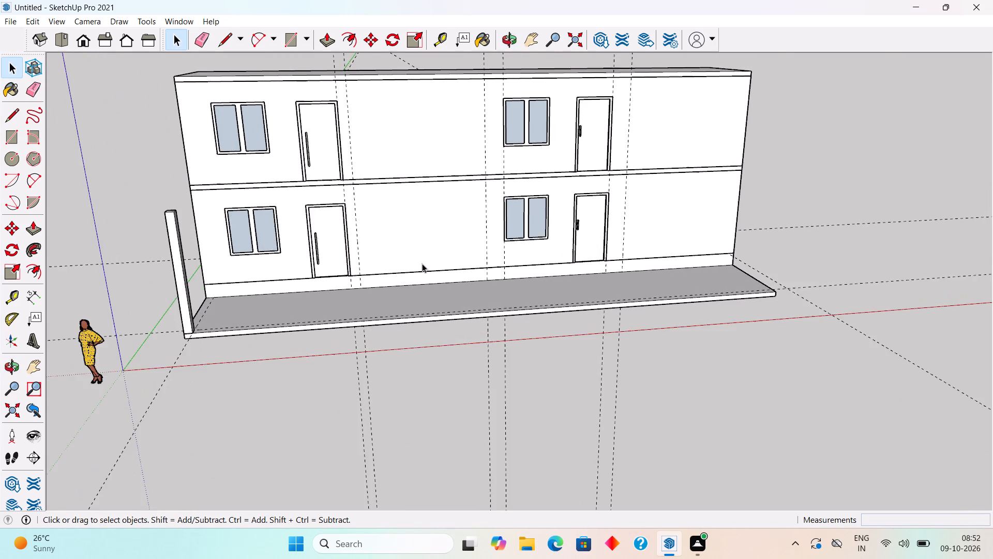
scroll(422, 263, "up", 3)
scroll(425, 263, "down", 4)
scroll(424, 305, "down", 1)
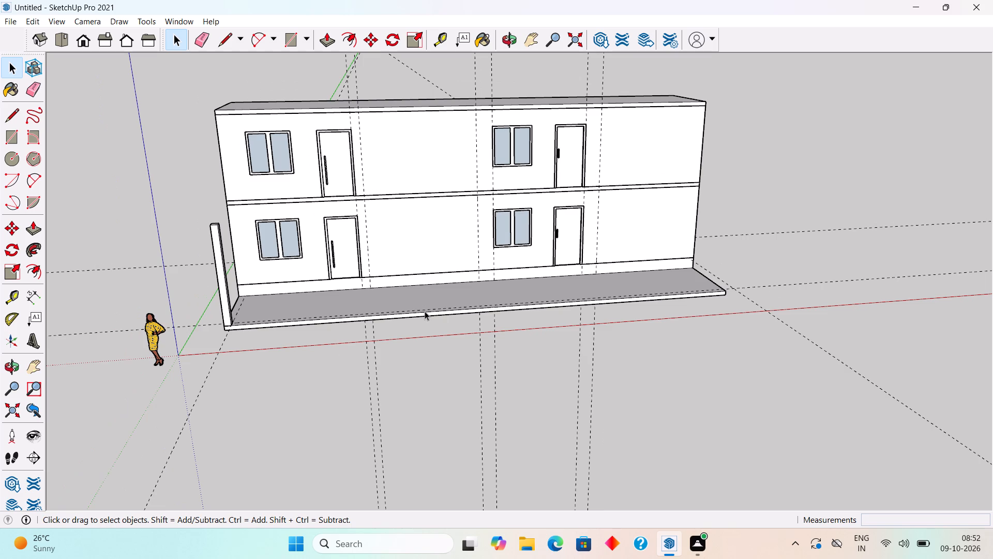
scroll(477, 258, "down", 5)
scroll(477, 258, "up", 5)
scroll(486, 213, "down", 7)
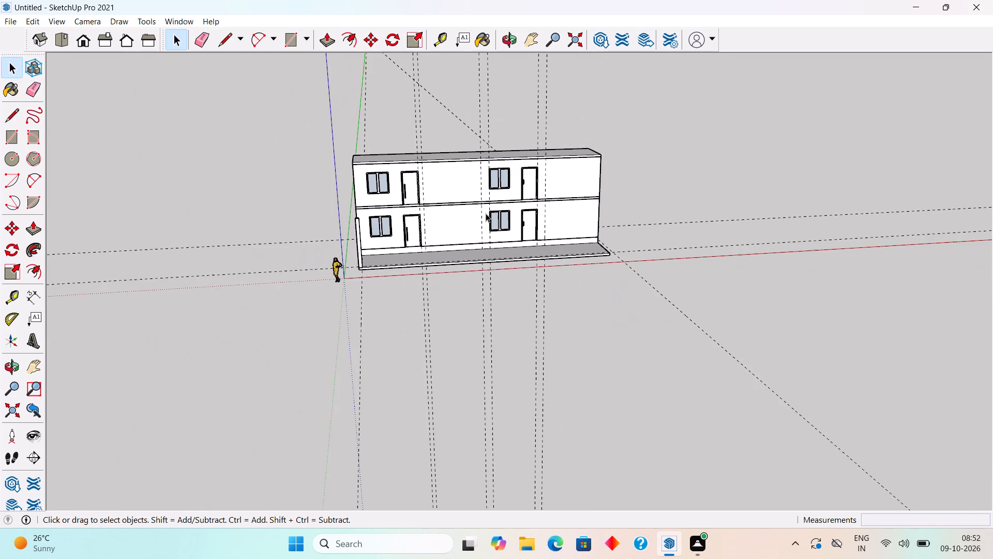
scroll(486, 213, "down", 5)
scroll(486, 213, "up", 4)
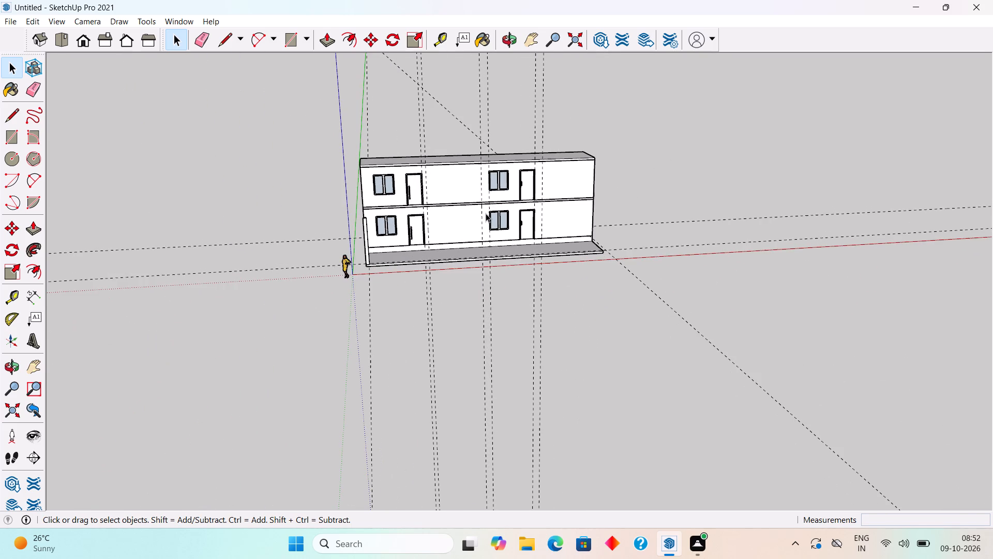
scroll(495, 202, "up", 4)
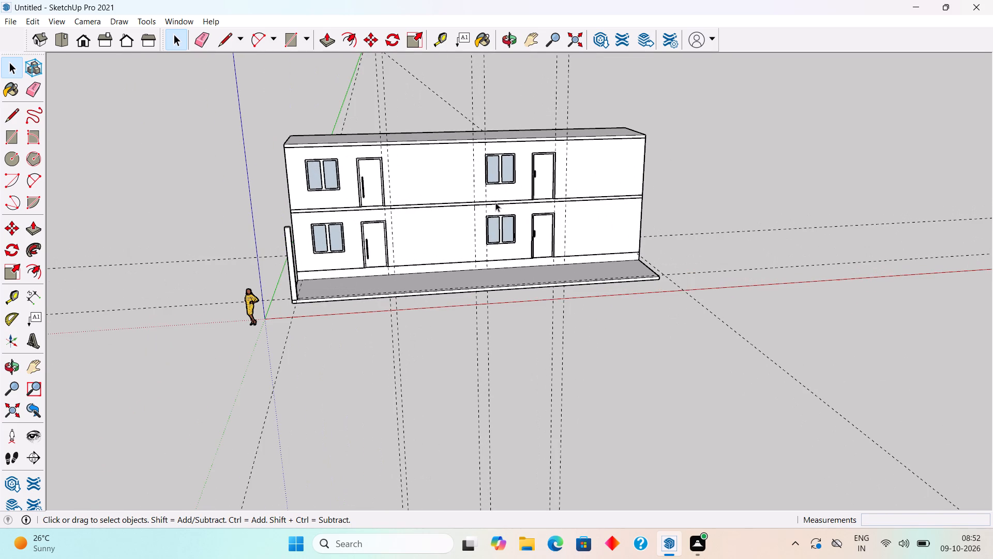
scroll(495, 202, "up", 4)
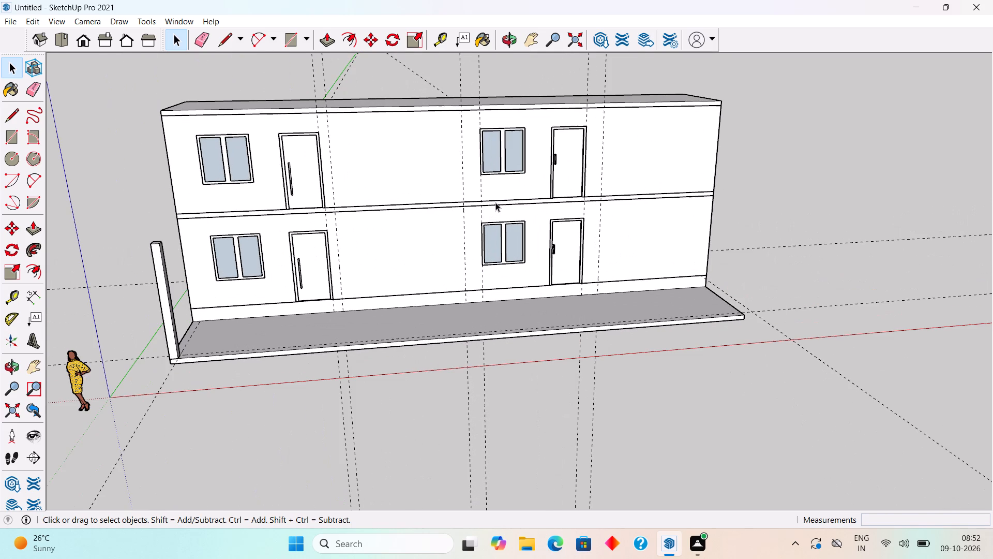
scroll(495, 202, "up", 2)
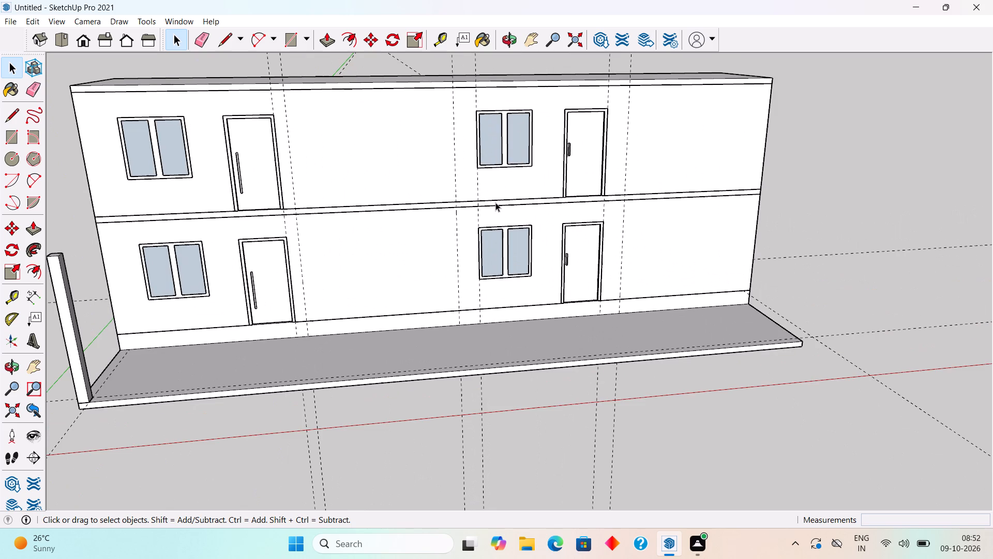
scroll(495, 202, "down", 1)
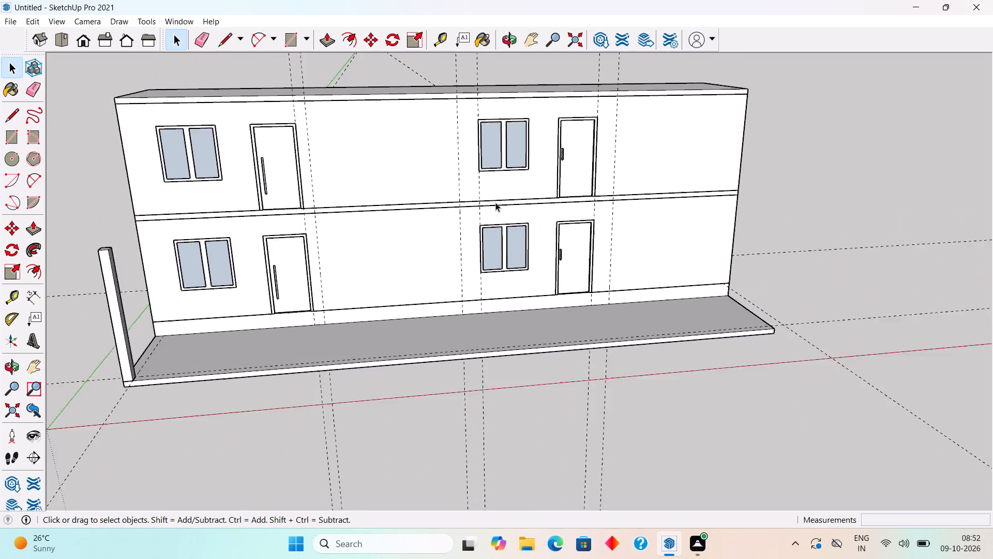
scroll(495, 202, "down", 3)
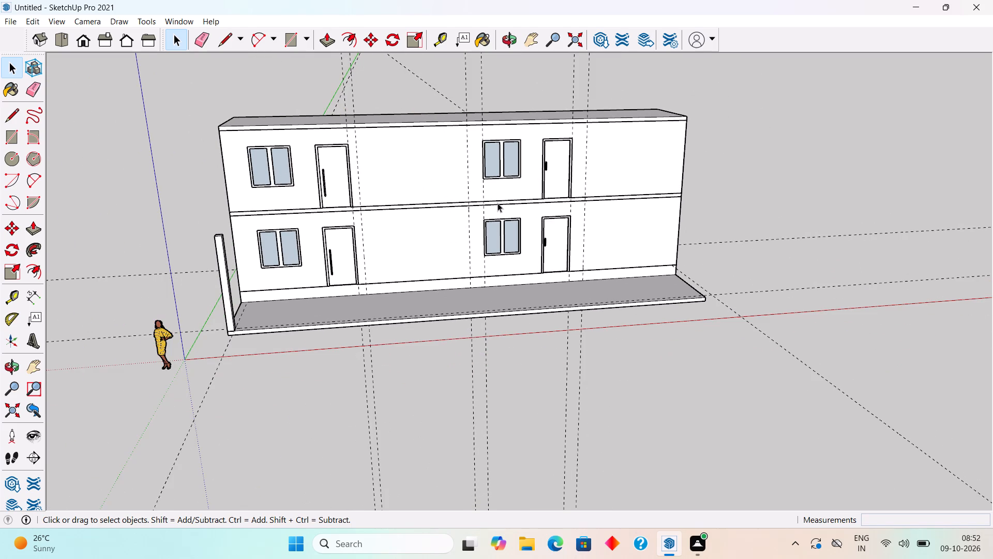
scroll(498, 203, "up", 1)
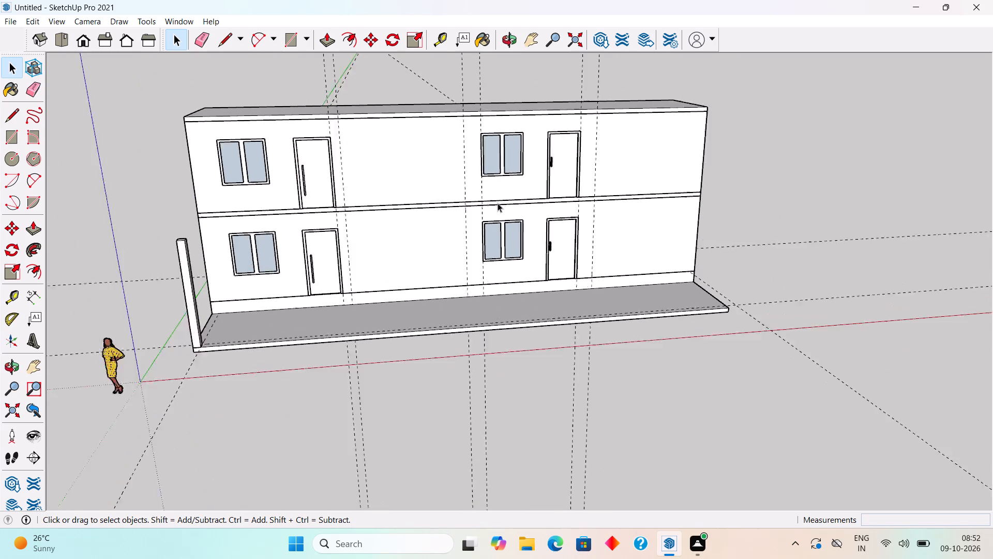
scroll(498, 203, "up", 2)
Inspect the building all around, covering both end walls, the rear wall, the roof slab and the base slab's underside.
middle_click_drag(246, 292, 674, 287)
scroll(263, 322, "down", 1)
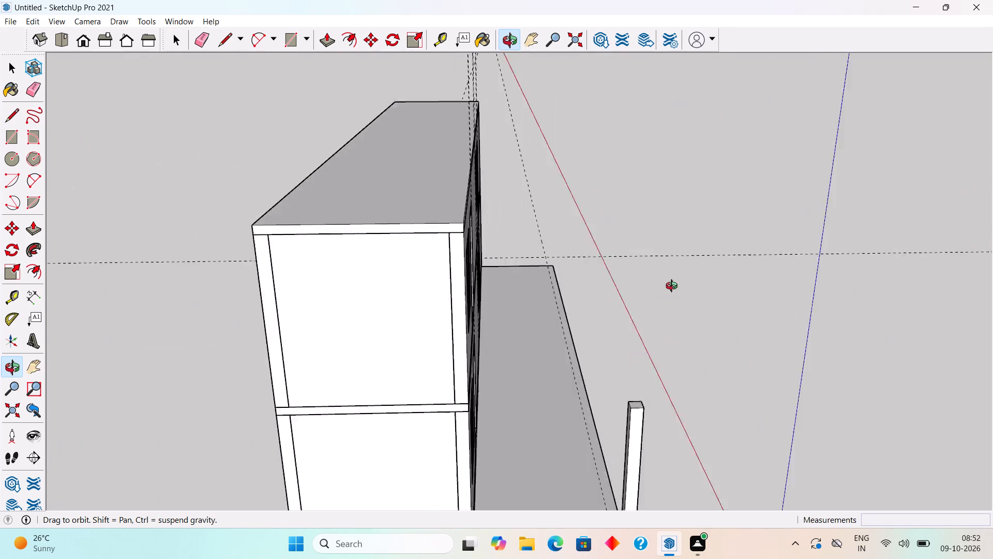
middle_click_drag(674, 287, 783, 255)
scroll(682, 277, "up", 1)
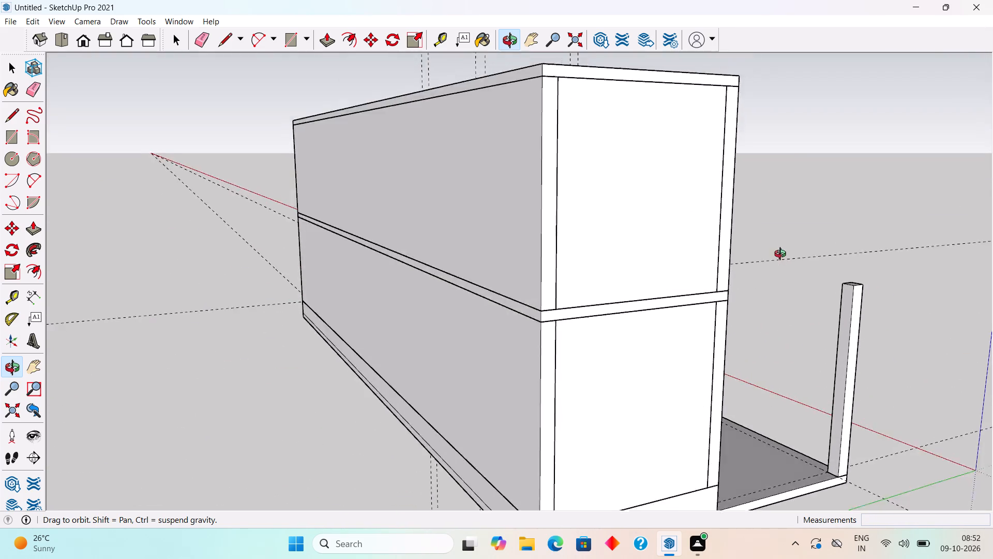
middle_click_drag(783, 255, 761, 295)
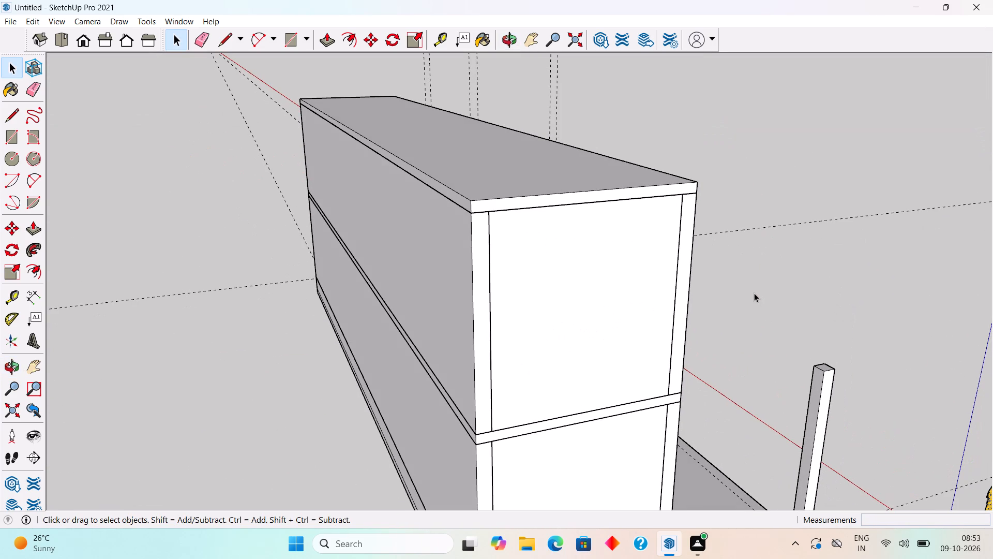
scroll(598, 293, "down", 3)
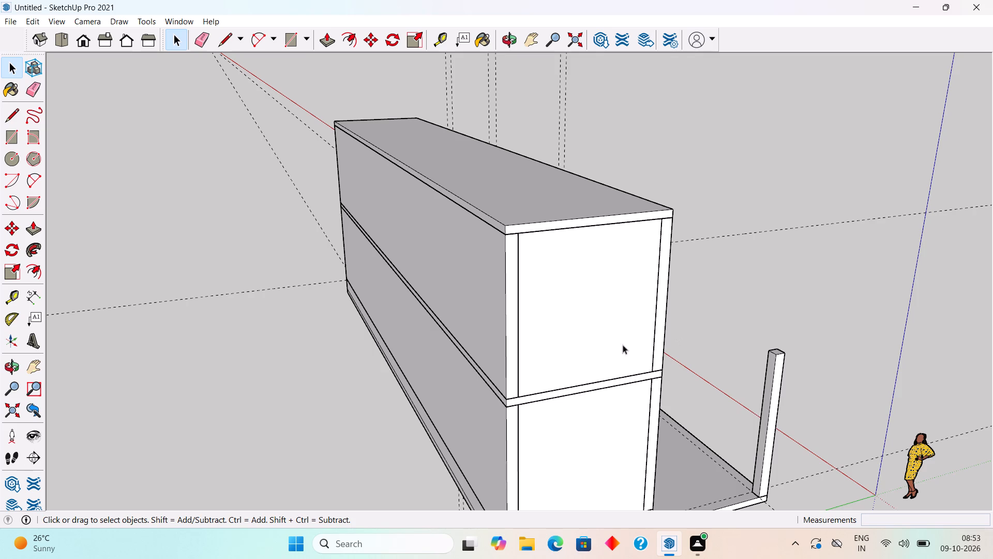
scroll(442, 334, "down", 2)
middle_click_drag(442, 334, 598, 306)
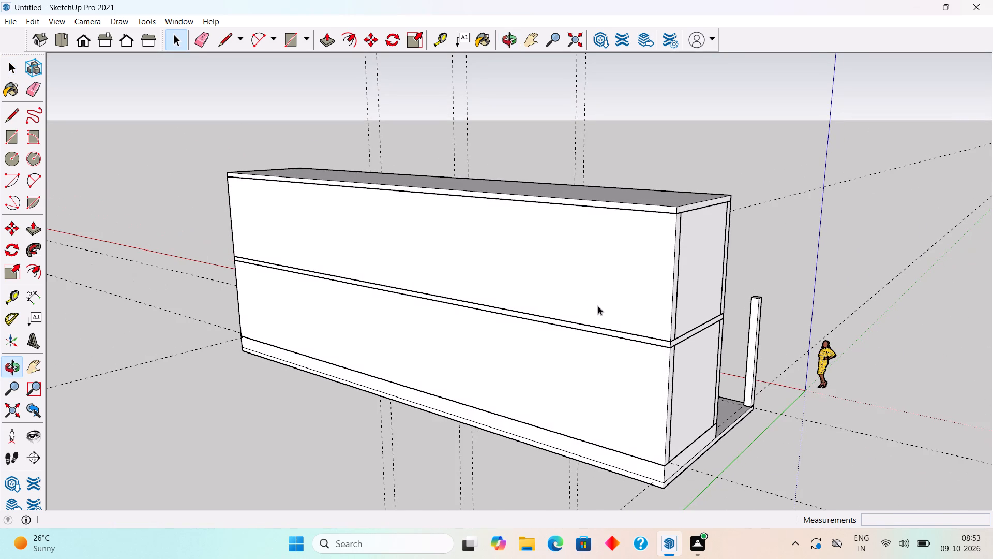
scroll(598, 306, "down", 5)
scroll(598, 306, "up", 4)
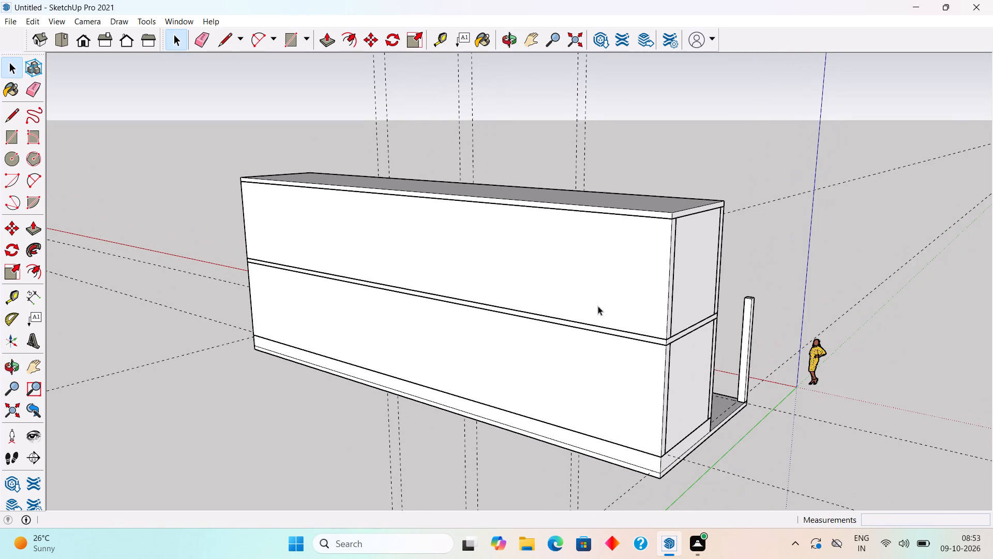
key("space")
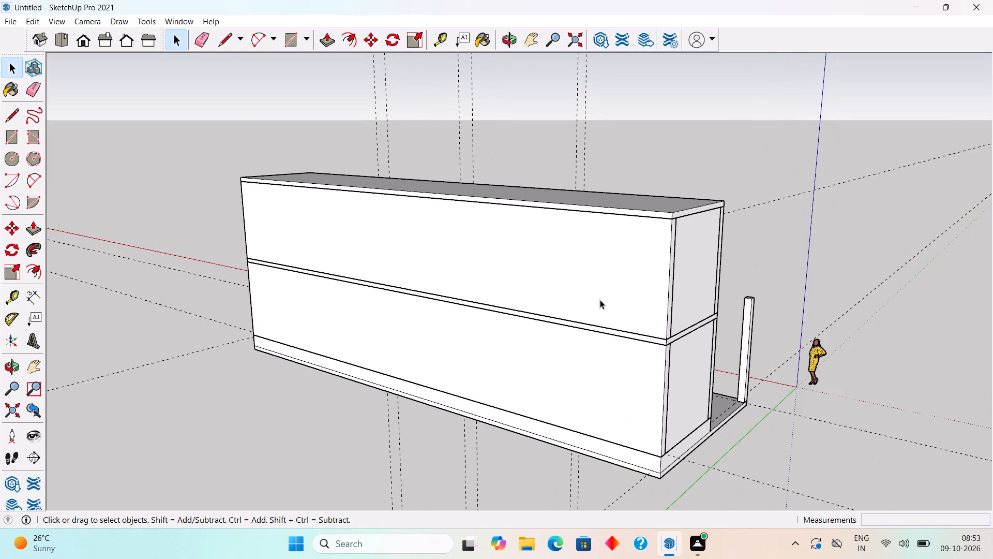
scroll(602, 298, "down", 1)
middle_click_drag(659, 325, 791, 269)
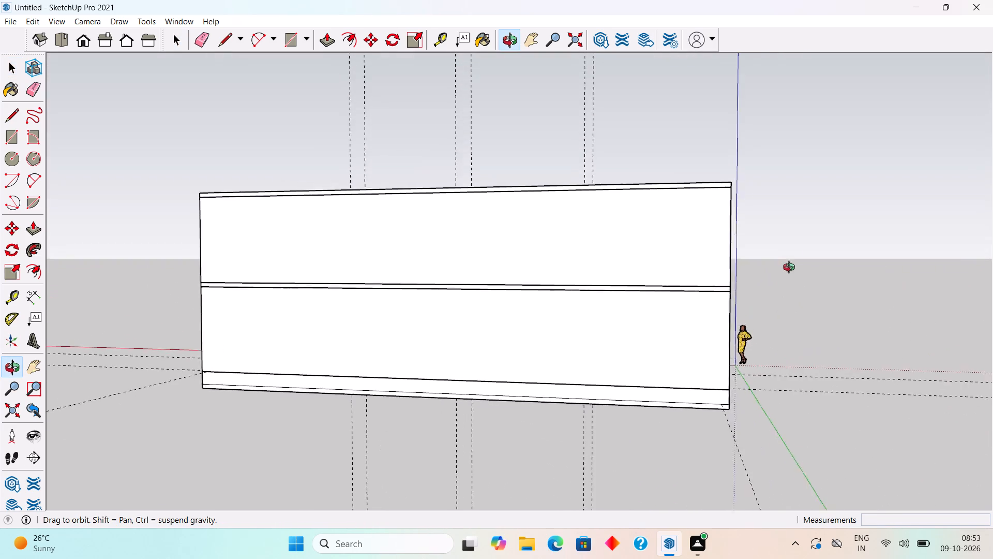
middle_click_drag(791, 269, 819, 225)
scroll(461, 290, "down", 1)
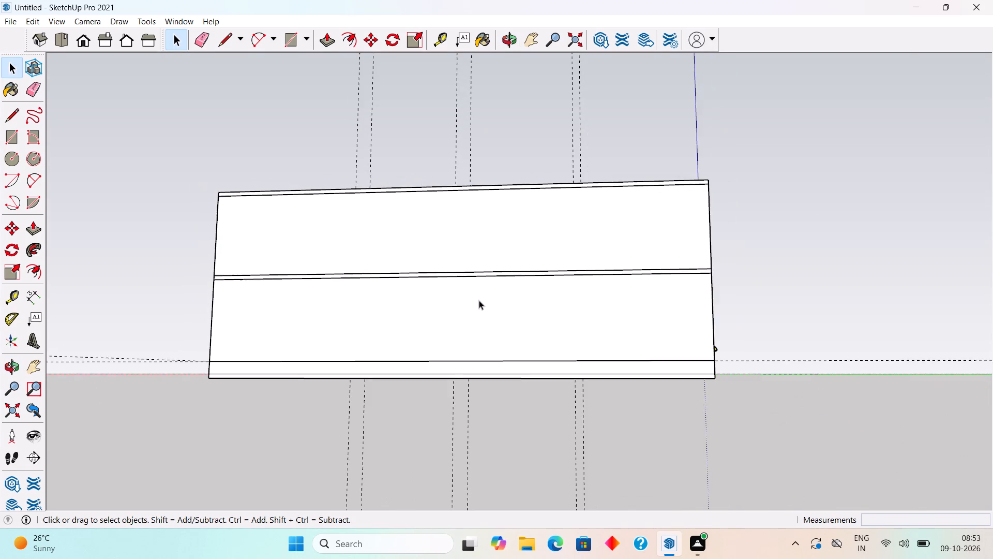
middle_click_drag(480, 301, 862, 321)
scroll(481, 302, "down", 1)
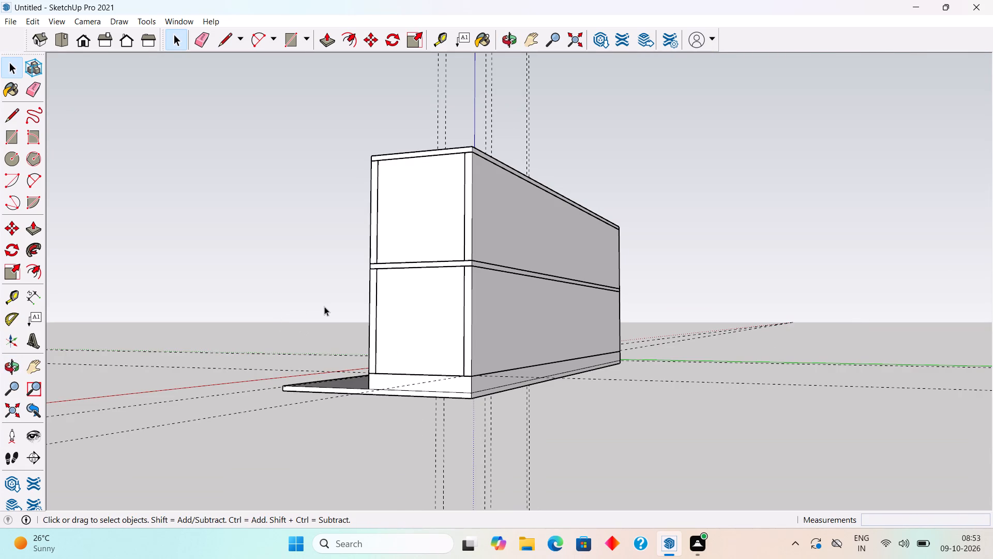
scroll(333, 305, "down", 2)
middle_click_drag(333, 305, 674, 271)
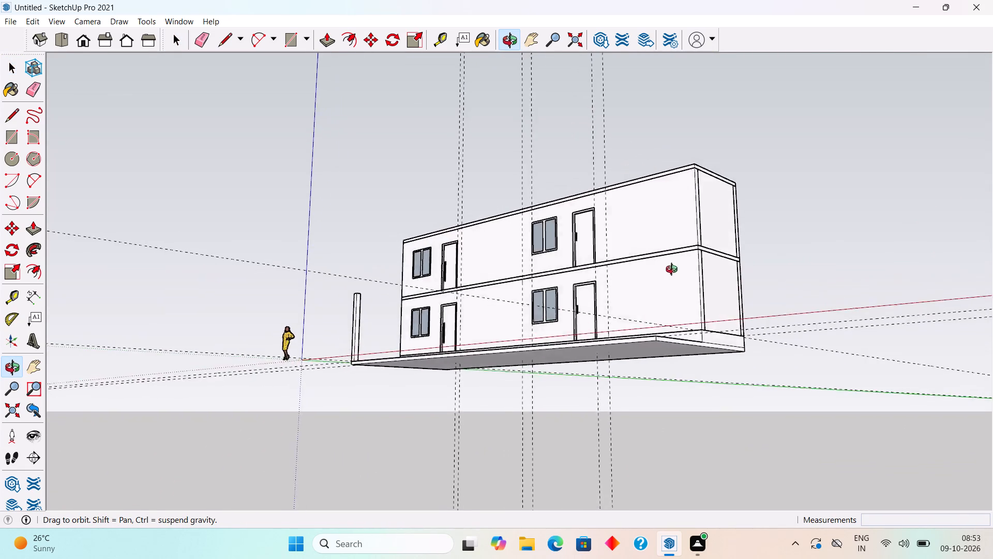
middle_click_drag(674, 271, 727, 267)
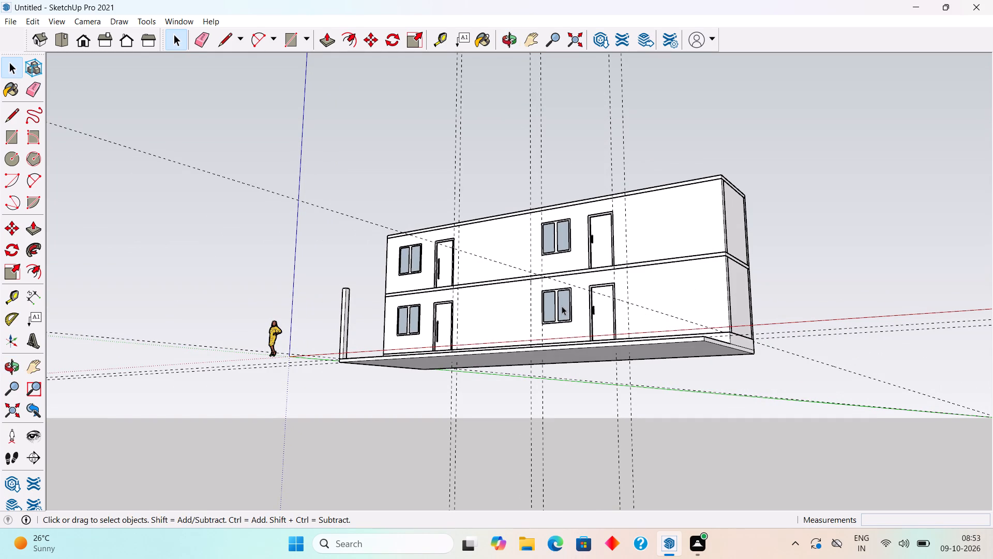
Examine the building's front facade, its windows and doors, and the corner column on the base slab's front step.
middle_click_drag(562, 306, 716, 418)
scroll(565, 308, "down", 1)
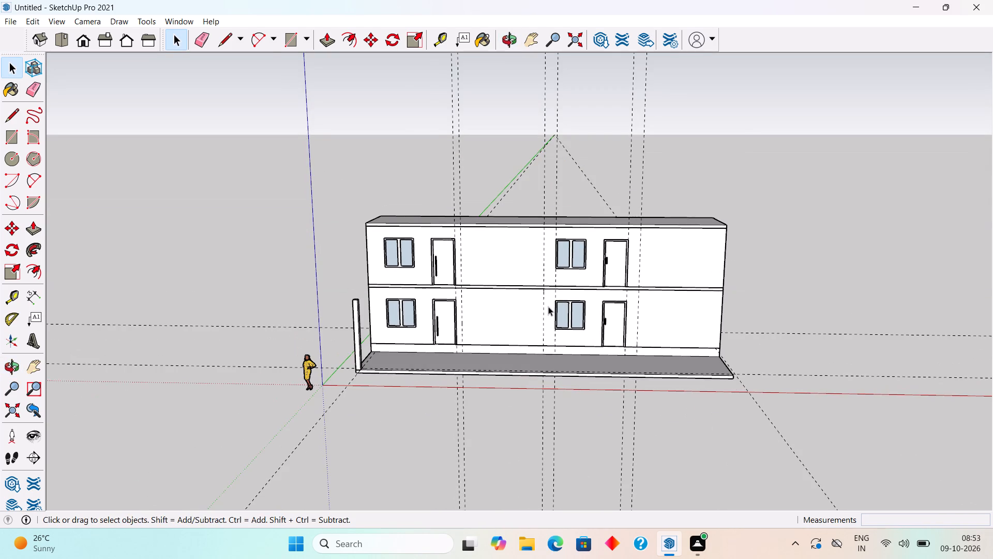
scroll(547, 305, "up", 3)
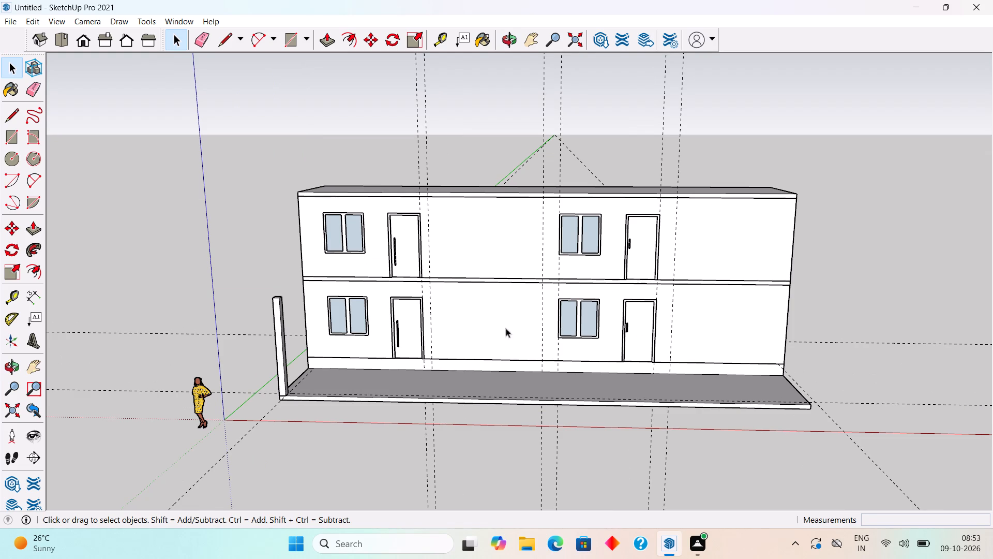
scroll(486, 335, "down", 4)
scroll(486, 335, "up", 3)
scroll(486, 328, "down", 5)
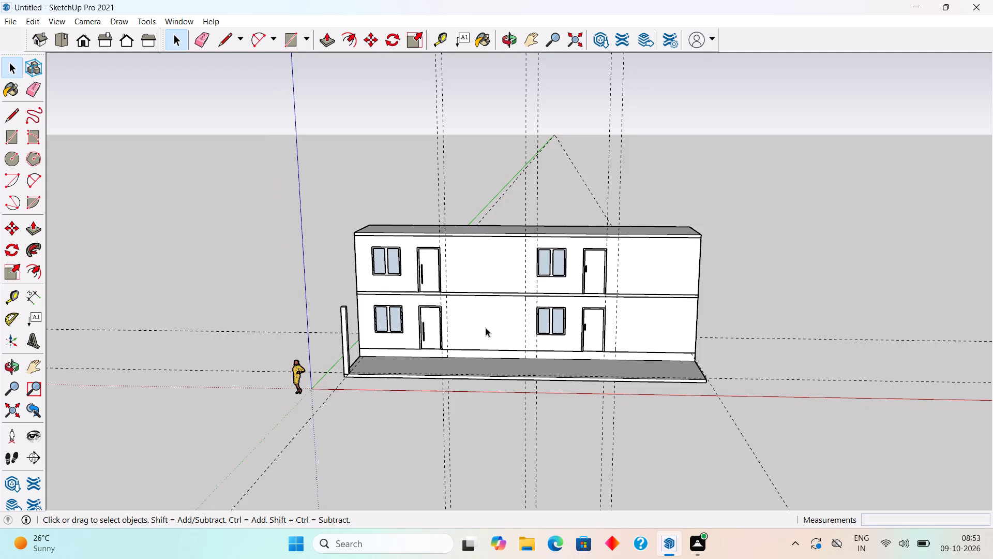
scroll(486, 328, "down", 4)
Inspect the ground-floor door nearest the corner column up close, including its frame and long vertical handle.
scroll(486, 328, "up", 13)
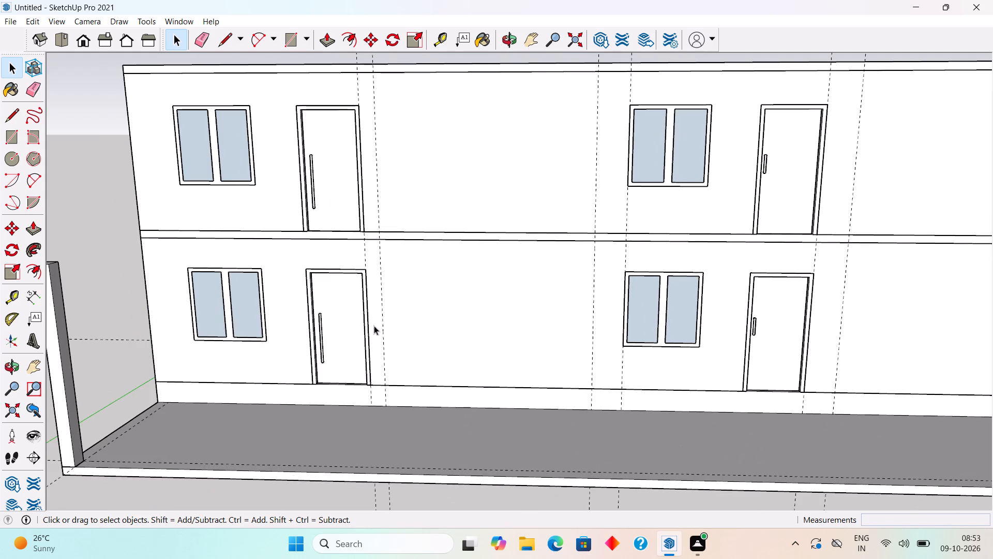
scroll(307, 319, "up", 5)
scroll(350, 324, "up", 6)
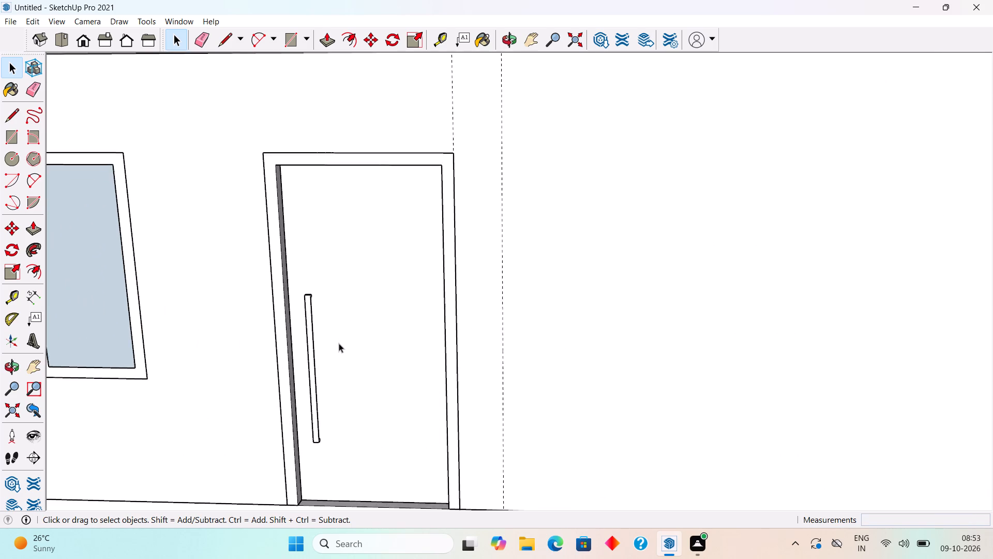
scroll(339, 343, "up", 1)
scroll(313, 429, "up", 3)
scroll(336, 487, "up", 5)
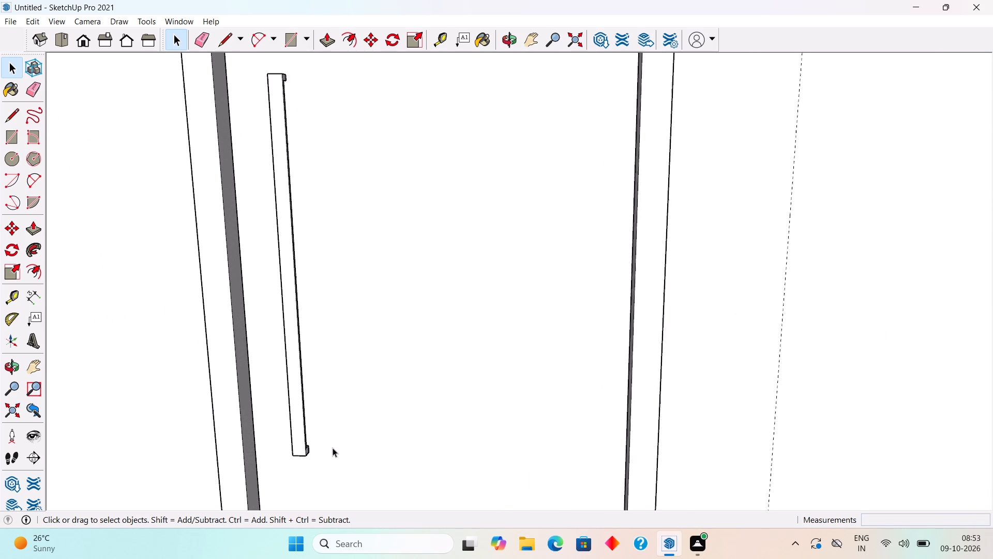
scroll(333, 448, "up", 4)
scroll(355, 431, "down", 2)
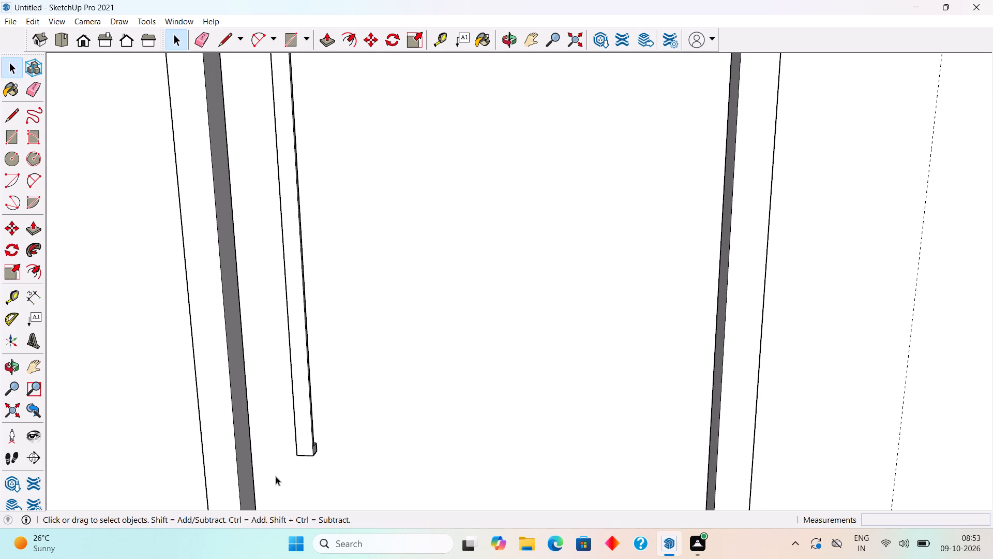
scroll(405, 381, "down", 2)
middle_click_drag(407, 380, 323, 421)
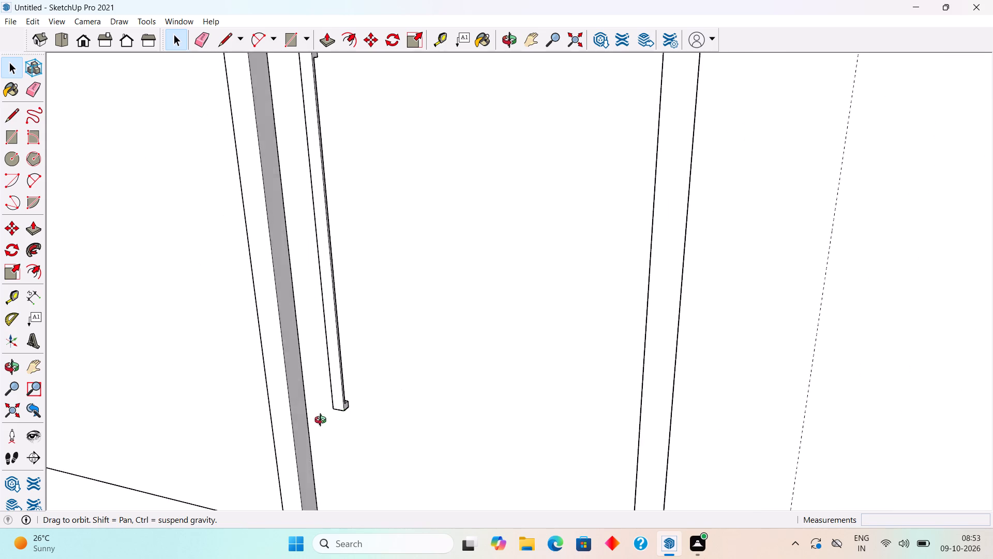
middle_click_drag(323, 421, 269, 369)
scroll(420, 357, "down", 1)
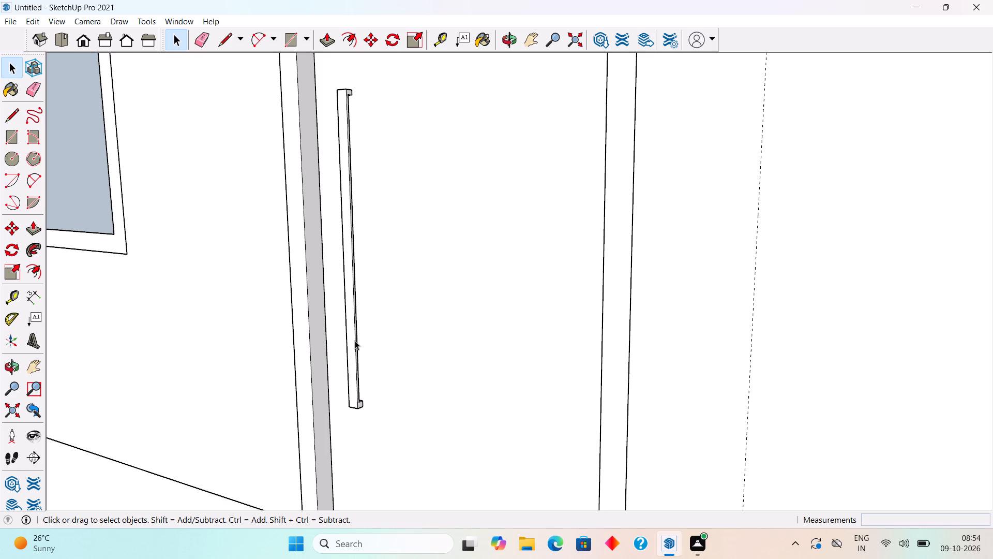
scroll(354, 330, "down", 6)
scroll(354, 330, "up", 5)
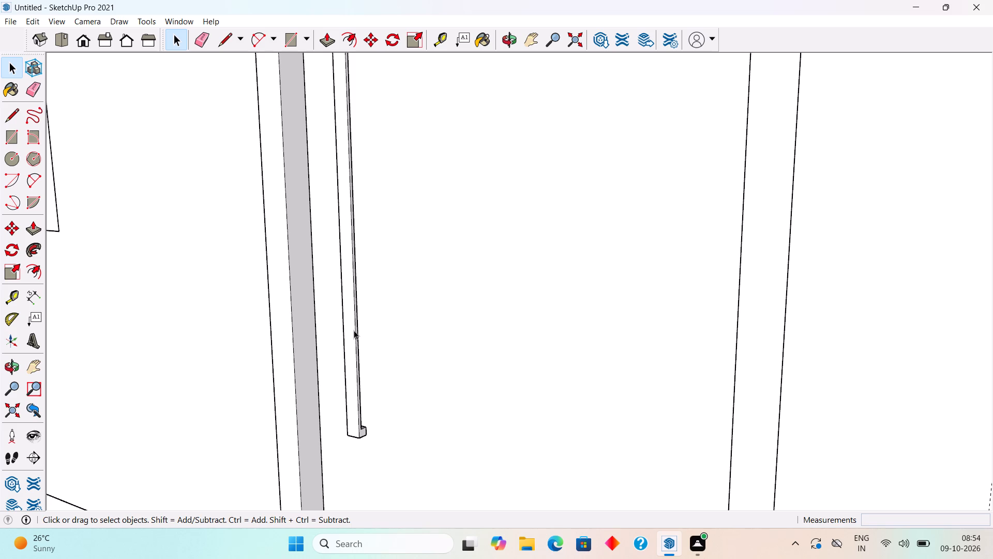
scroll(389, 328, "down", 7)
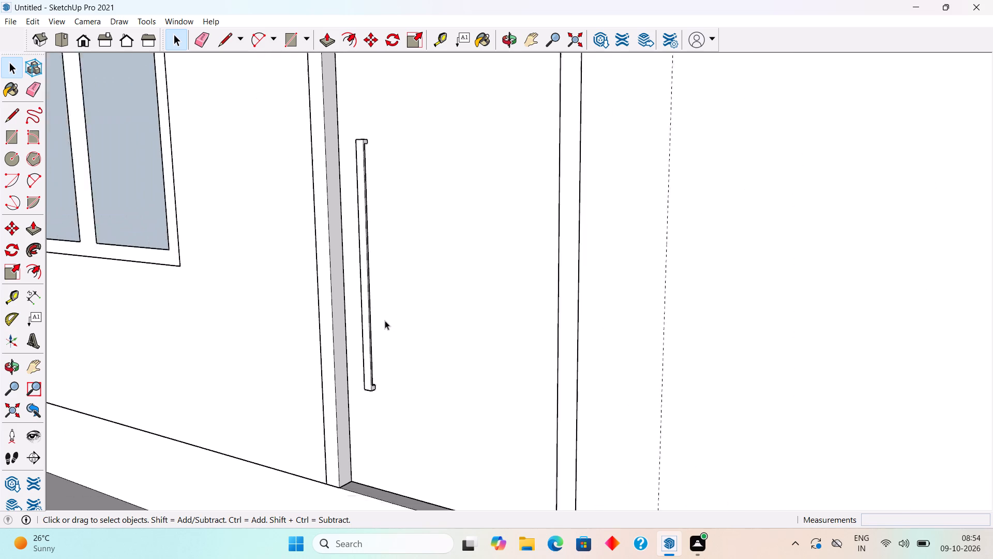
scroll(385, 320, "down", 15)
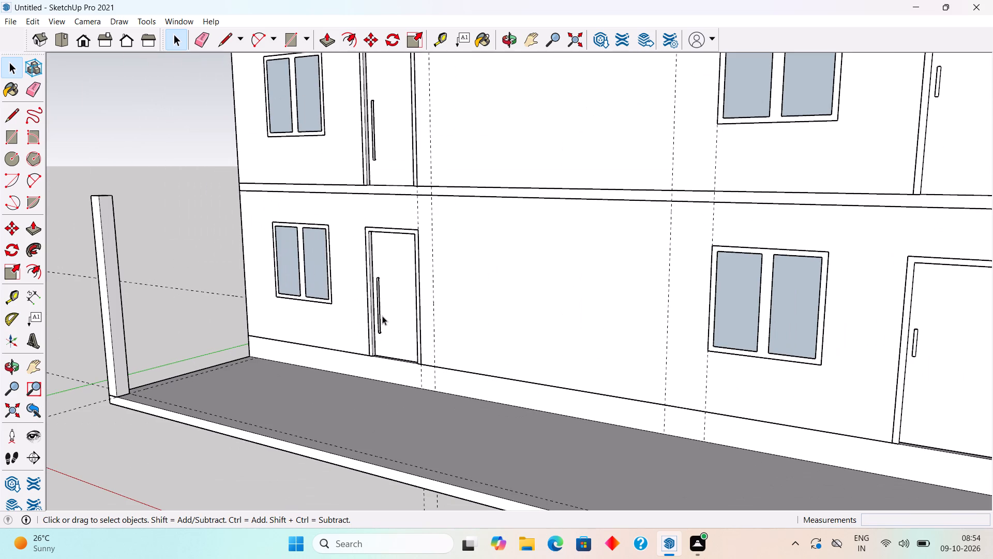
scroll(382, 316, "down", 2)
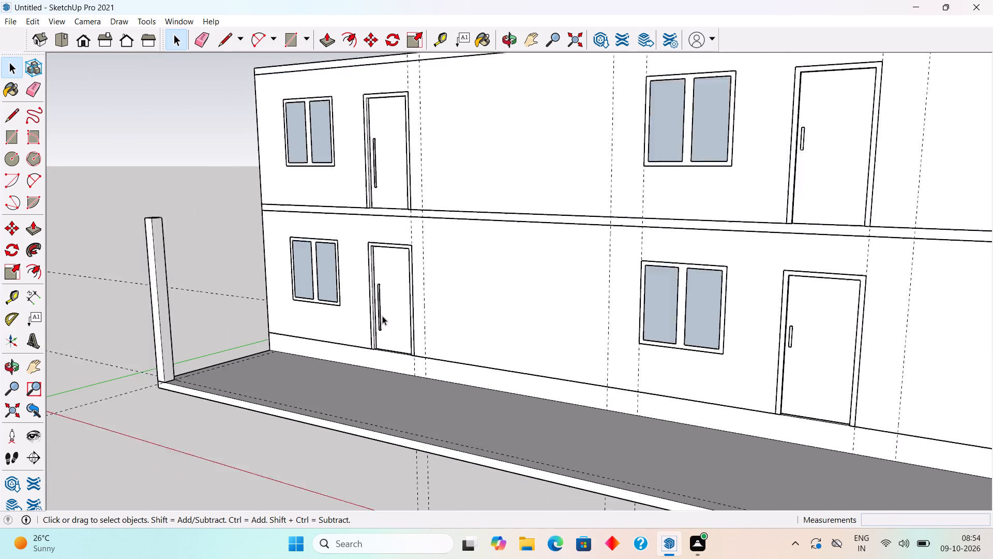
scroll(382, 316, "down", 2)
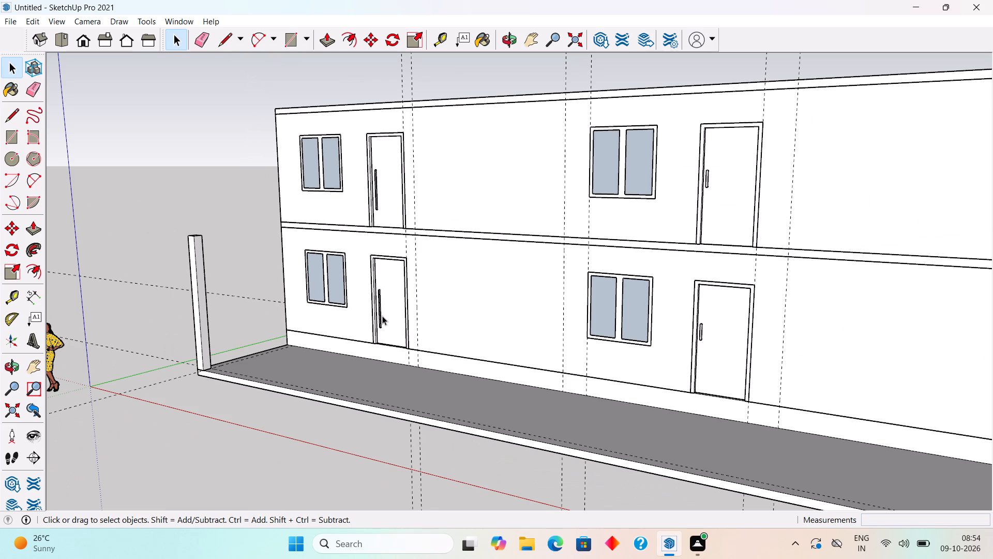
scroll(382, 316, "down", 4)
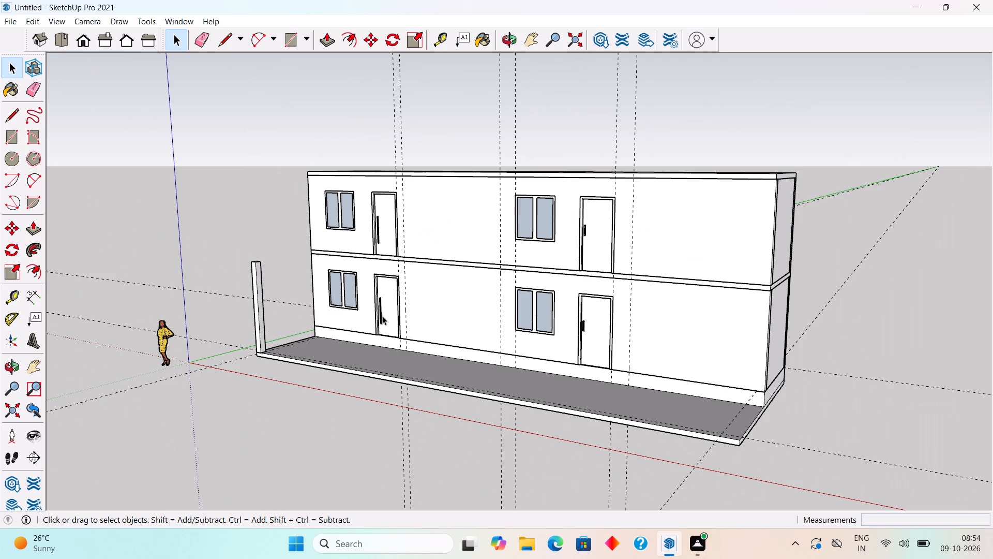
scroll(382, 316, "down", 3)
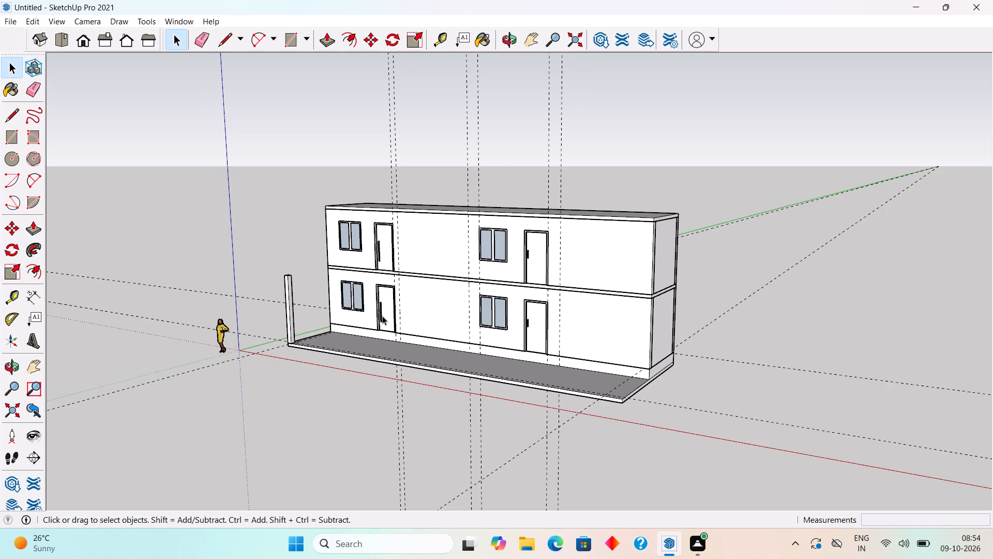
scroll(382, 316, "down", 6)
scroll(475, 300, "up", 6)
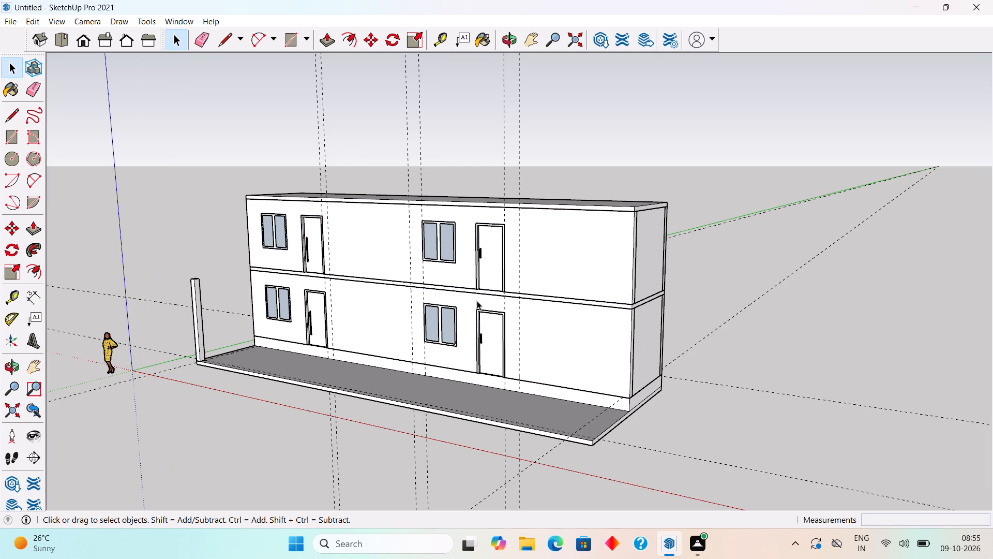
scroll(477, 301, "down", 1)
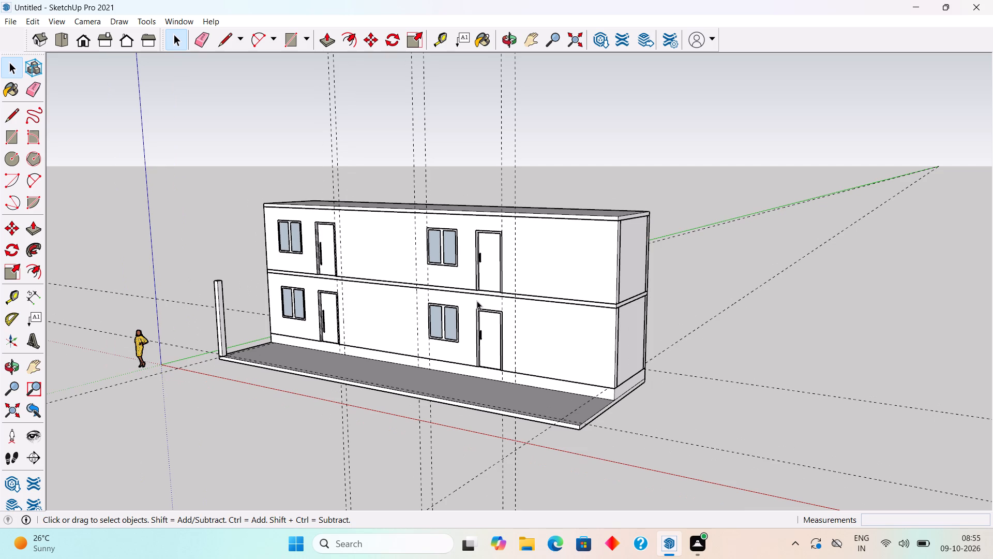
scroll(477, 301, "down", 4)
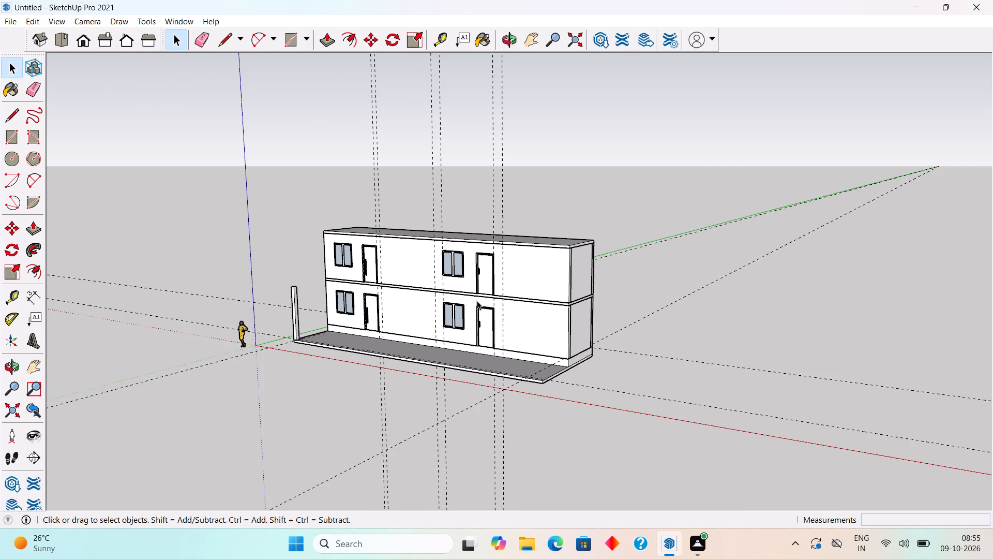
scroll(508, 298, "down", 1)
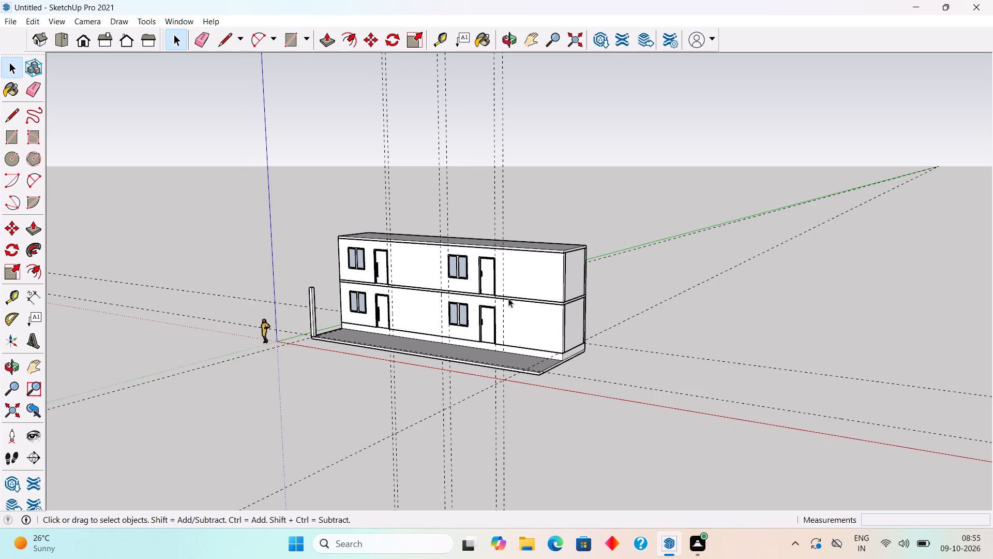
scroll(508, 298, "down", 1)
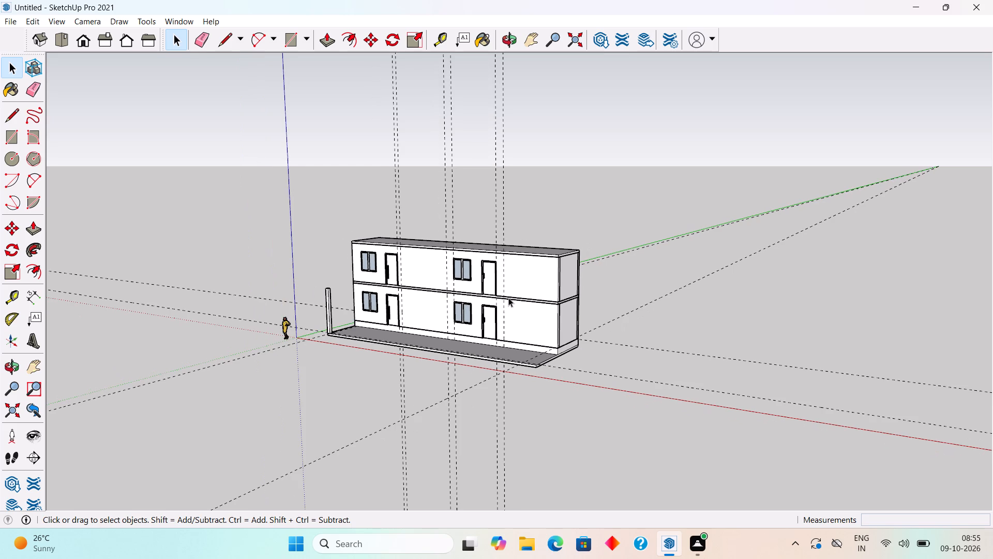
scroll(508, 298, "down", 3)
Inspect the end wall opposite the corner column, the rear wall, and the roof and base slabs from above.
scroll(545, 287, "up", 5)
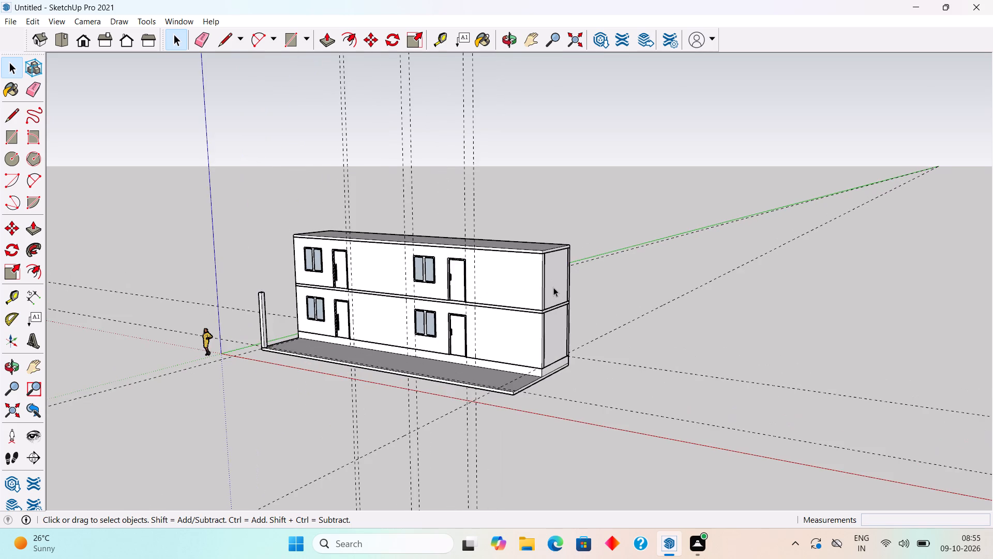
scroll(554, 287, "up", 9)
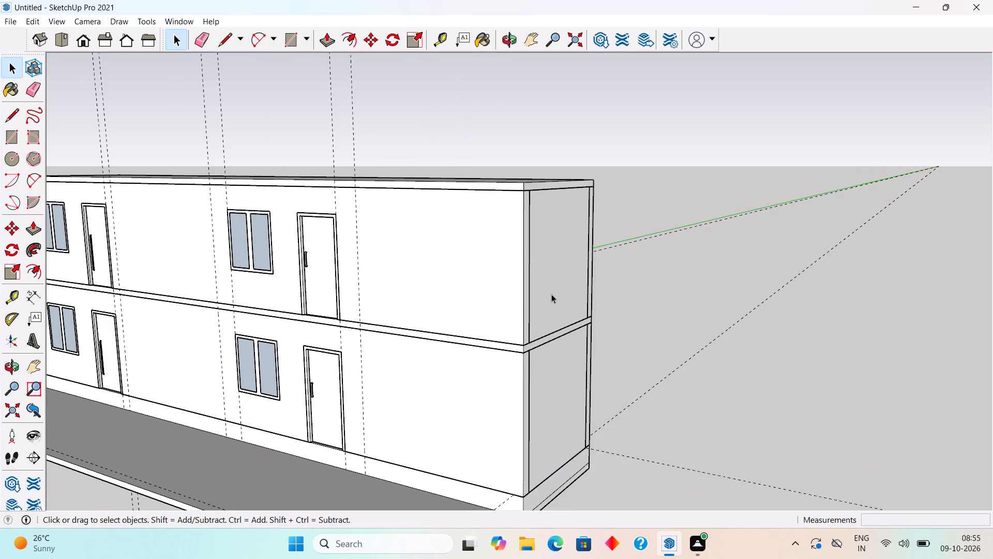
scroll(551, 294, "up", 2)
scroll(481, 350, "up", 1)
middle_click_drag(574, 308, 443, 377)
scroll(574, 308, "down", 1)
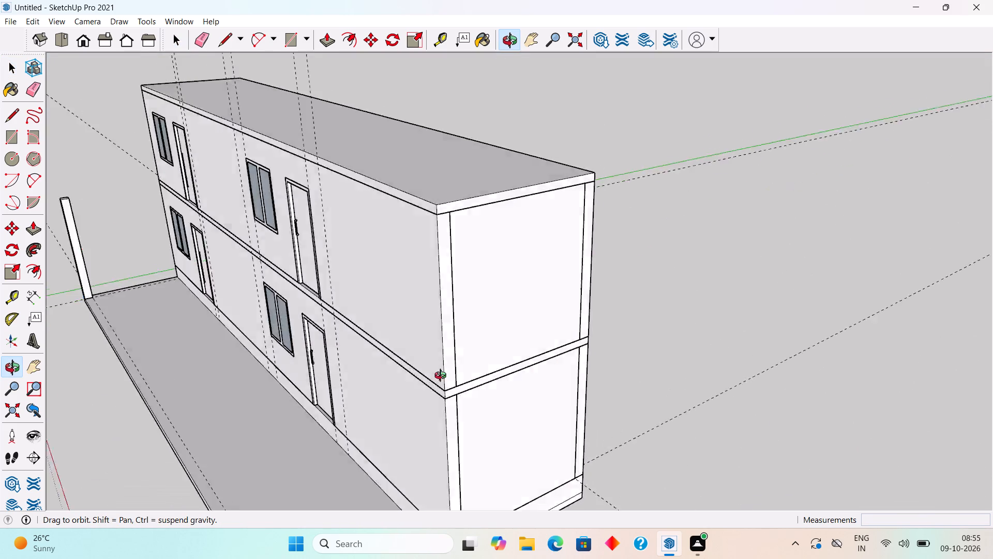
middle_click_drag(443, 377, 257, 297)
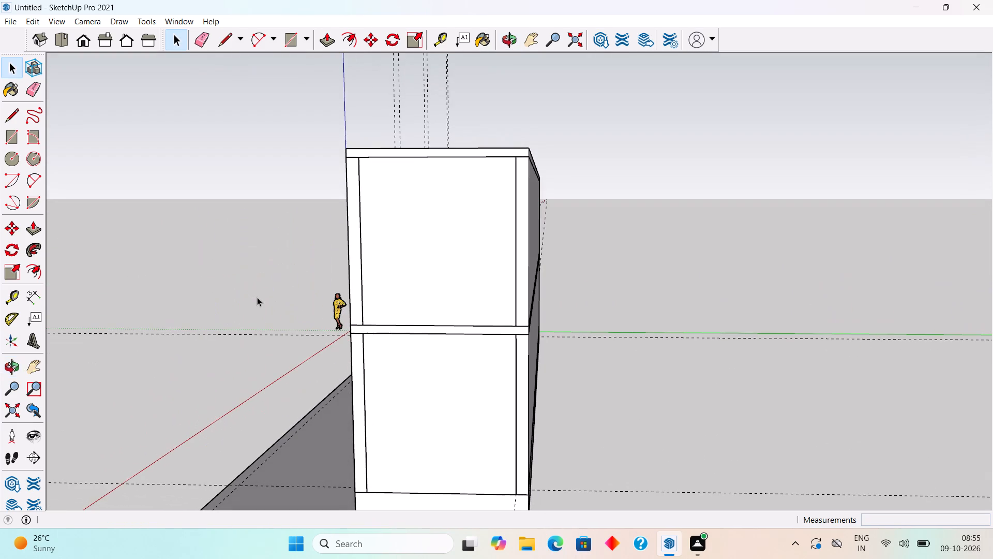
scroll(409, 311, "down", 2)
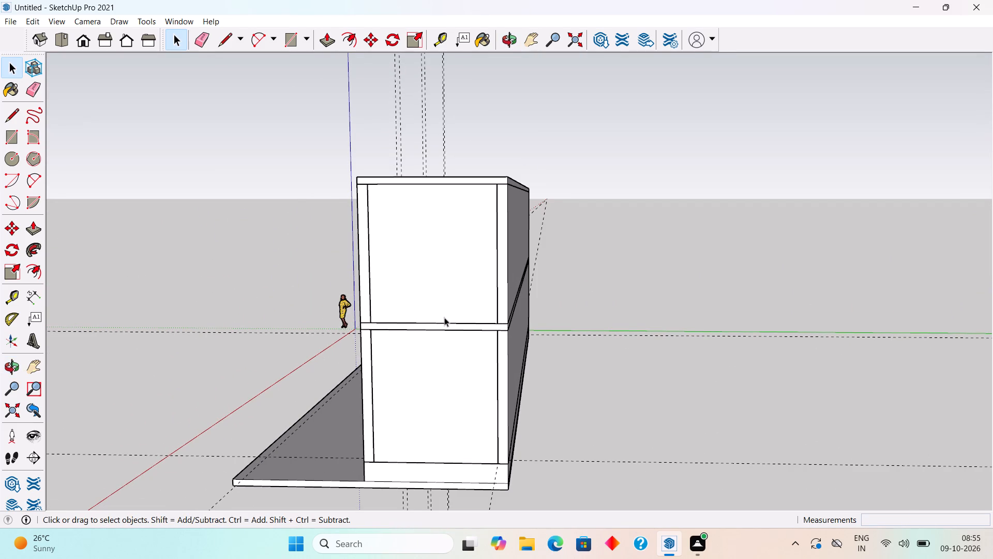
scroll(481, 287, "down", 2)
middle_click_drag(482, 287, 236, 265)
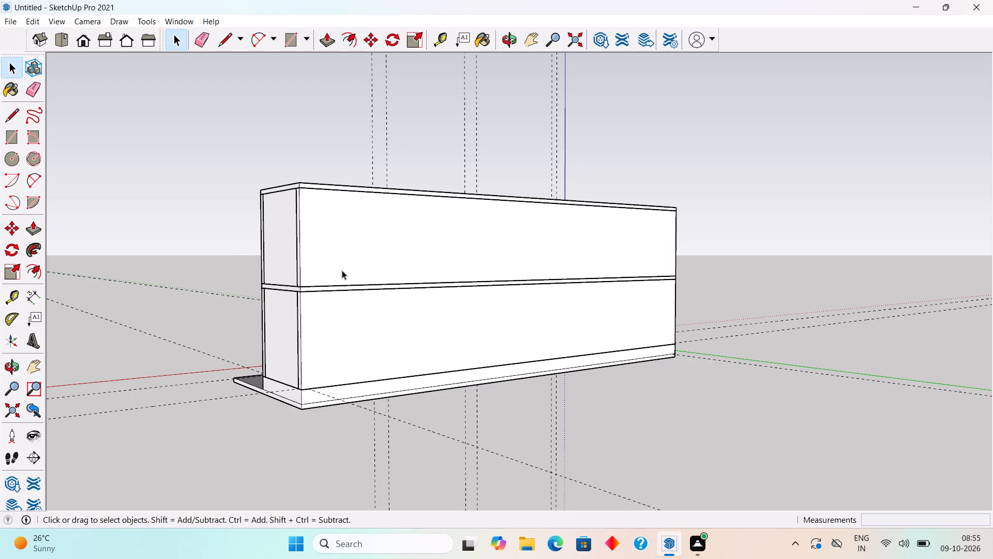
scroll(358, 260, "down", 2)
middle_click_drag(360, 262, 186, 315)
middle_click_drag(186, 315, 184, 313)
scroll(404, 289, "up", 7)
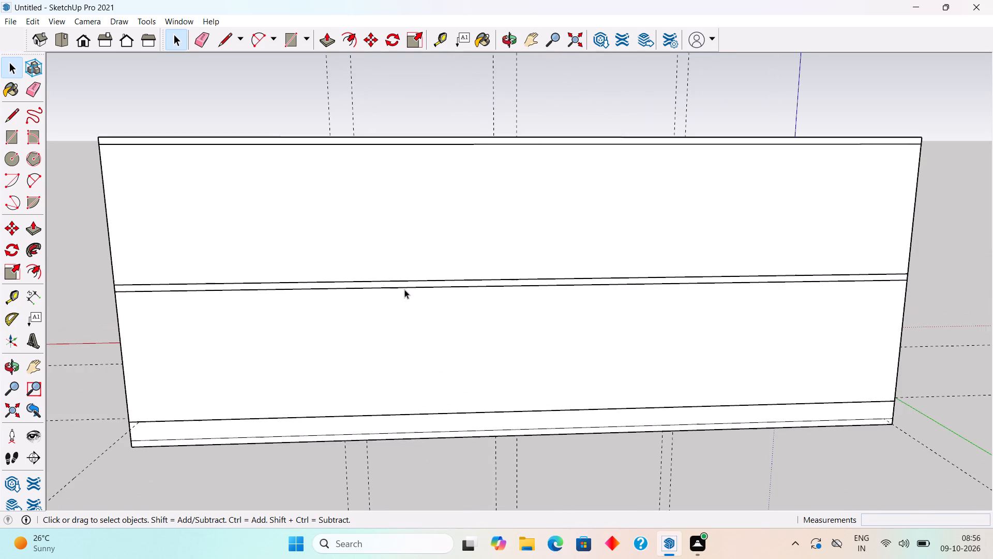
scroll(404, 289, "up", 3)
scroll(404, 289, "down", 6)
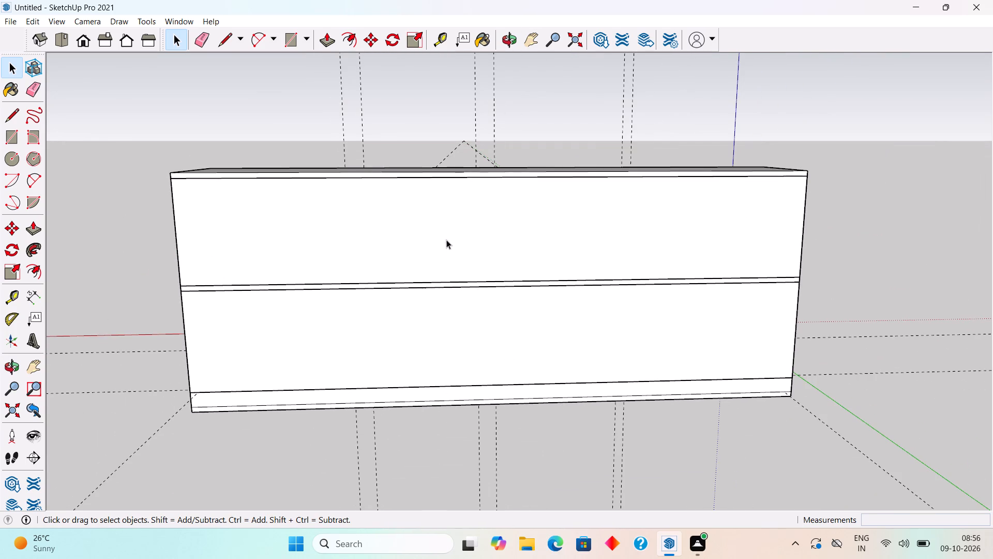
scroll(464, 152, "down", 2)
middle_click_drag(478, 192, 648, 390)
scroll(469, 277, "down", 10)
middle_click_drag(500, 296, 601, 440)
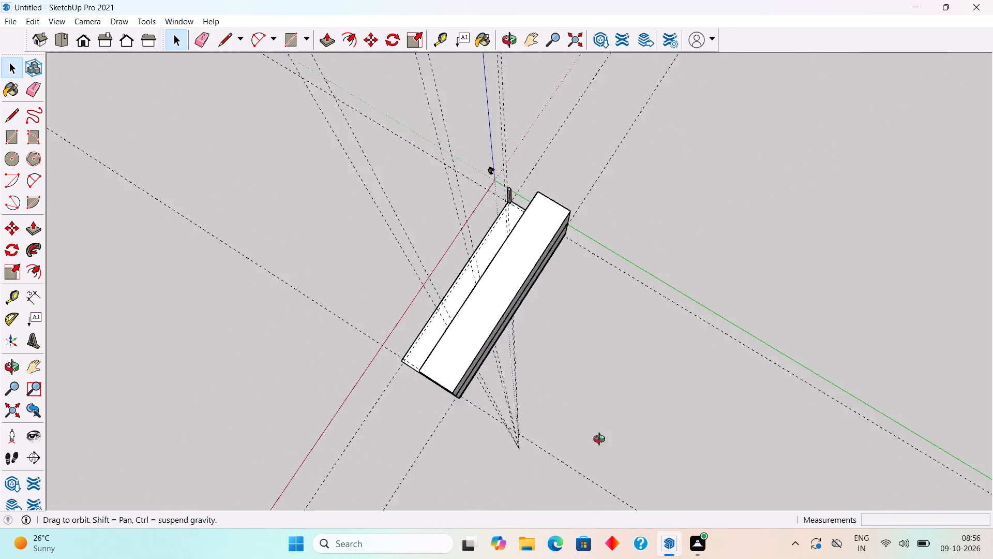
middle_click_drag(601, 440, 773, 315)
scroll(364, 377, "up", 1)
scroll(447, 346, "down", 2)
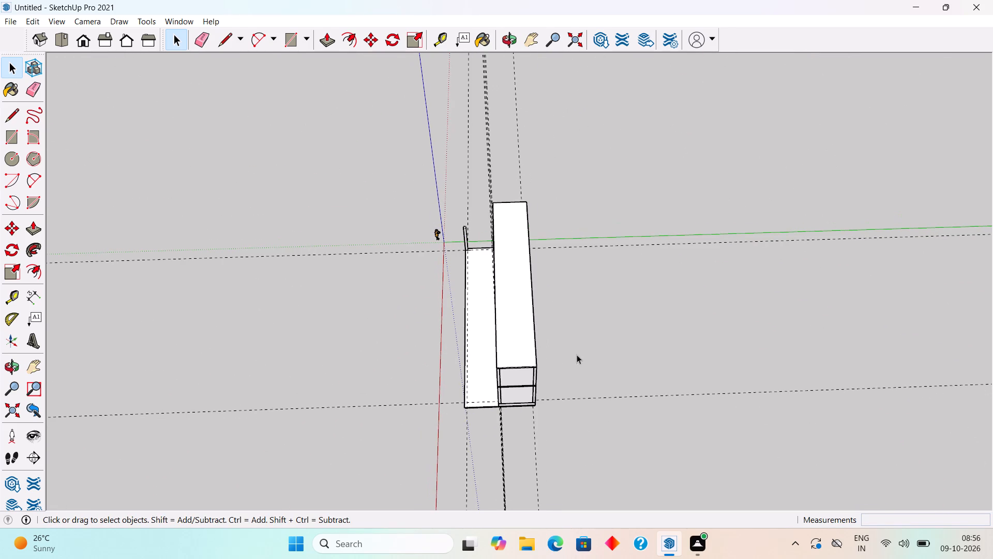
Examine the front facade and check the individual glass panes of the ground- and upper-floor windows nearest the corner column.
scroll(454, 311, "down", 2)
scroll(522, 299, "down", 5)
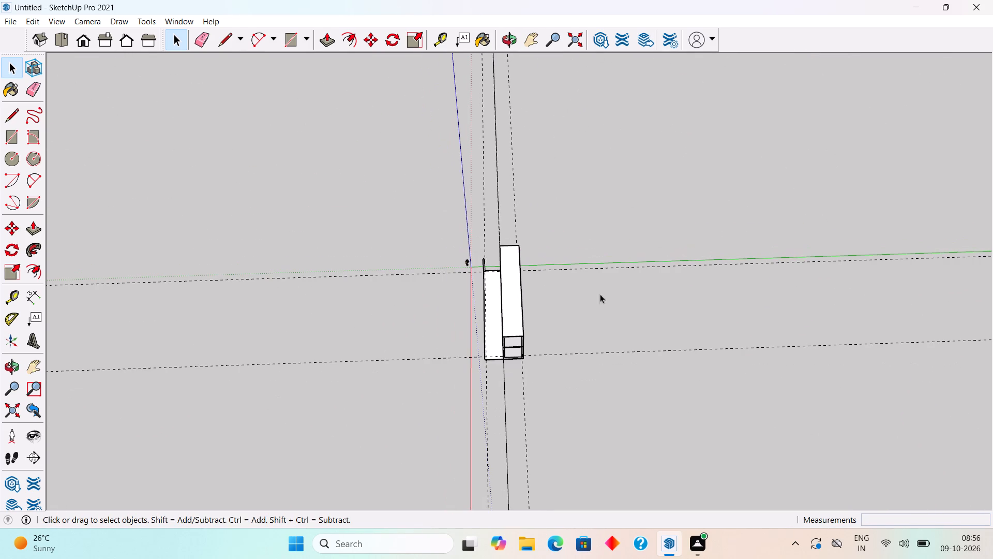
scroll(483, 341, "down", 2)
scroll(573, 351, "up", 2)
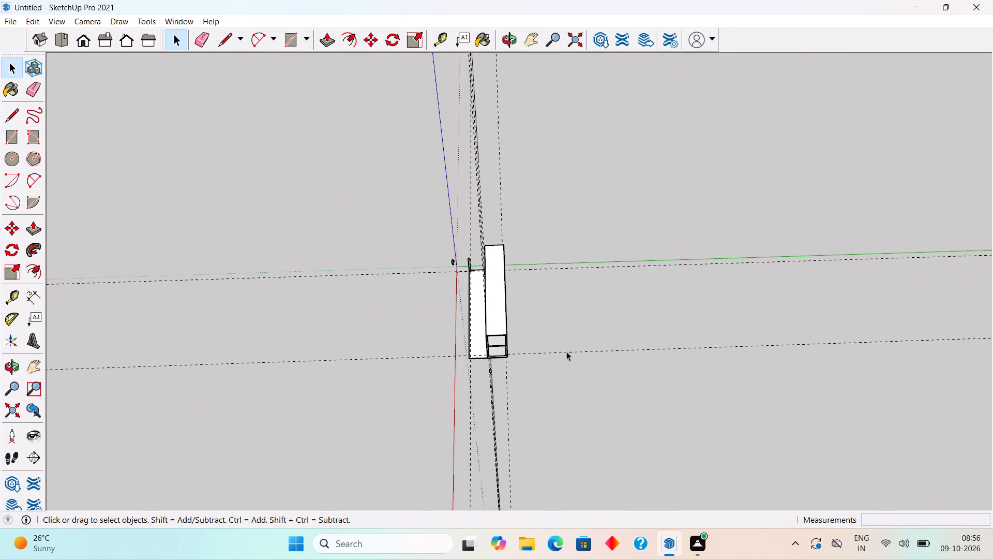
scroll(564, 350, "up", 16)
middle_click_drag(52, 427, 553, 134)
scroll(52, 427, "down", 2)
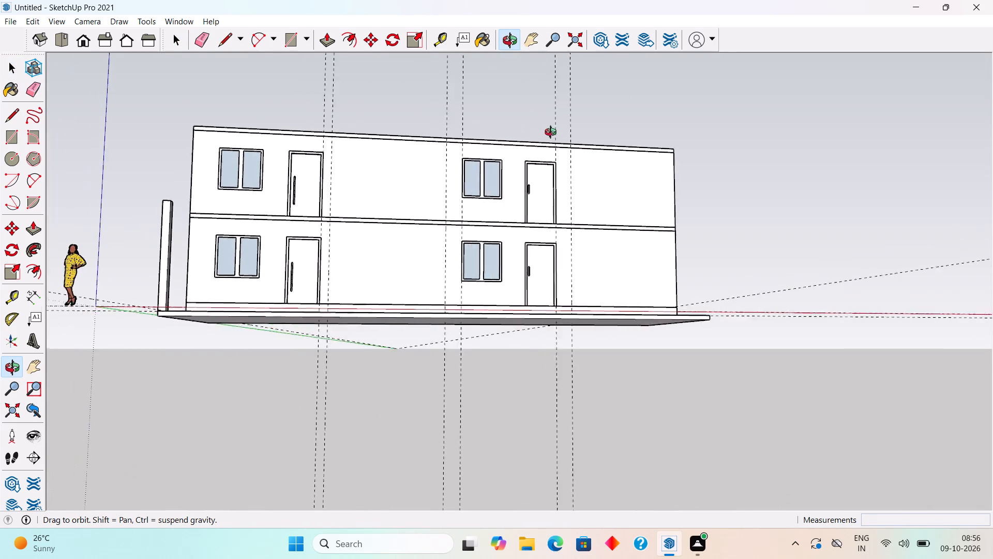
middle_click_drag(553, 134, 552, 157)
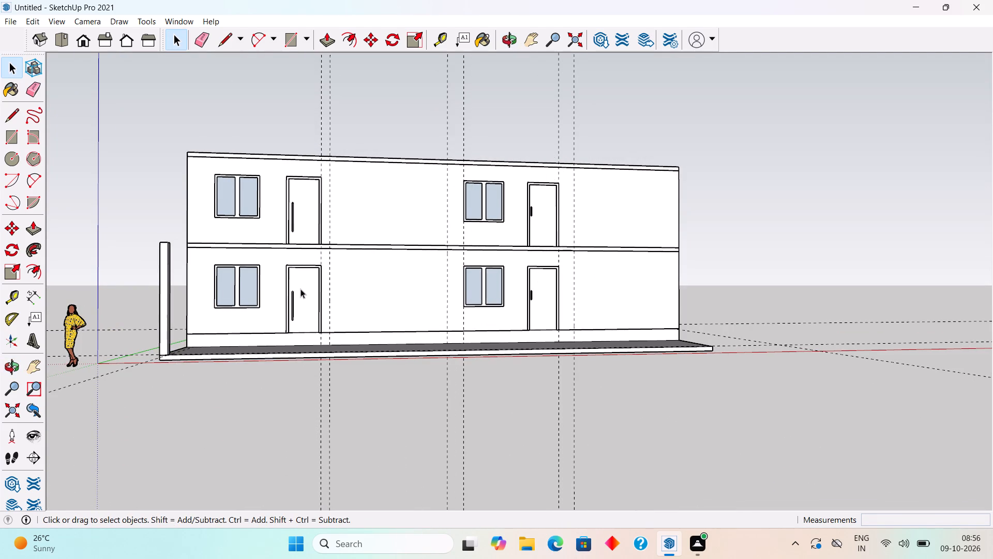
scroll(302, 289, "up", 6)
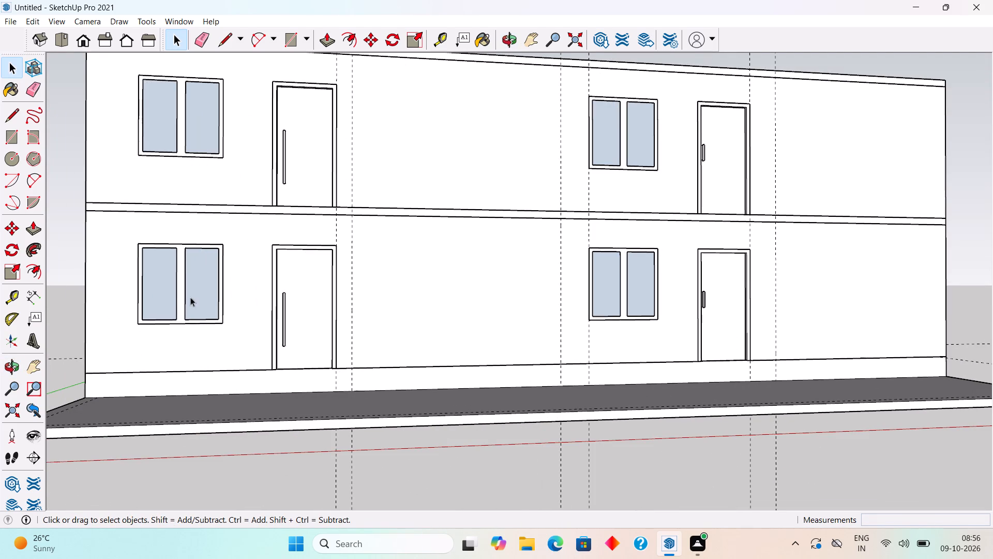
left_click(198, 292)
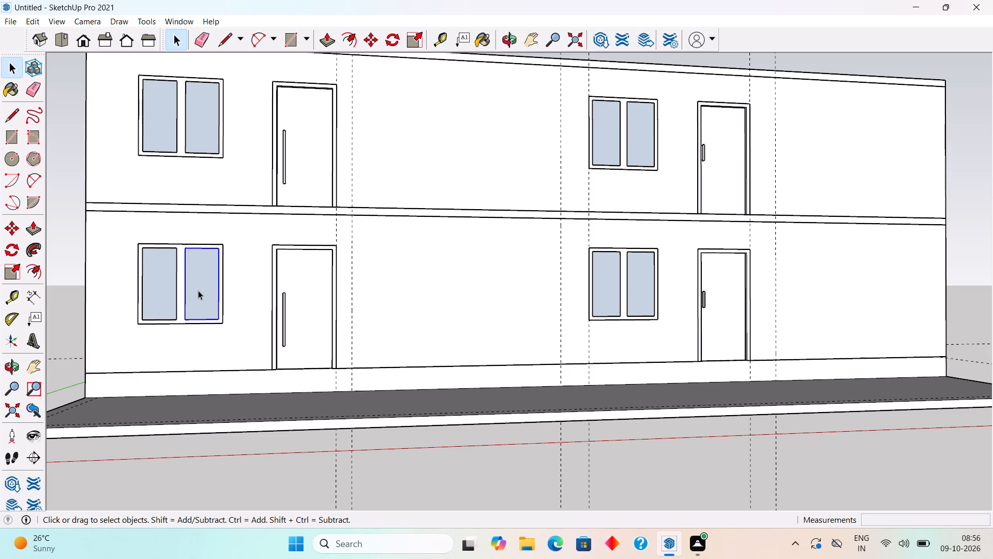
left_click(156, 295)
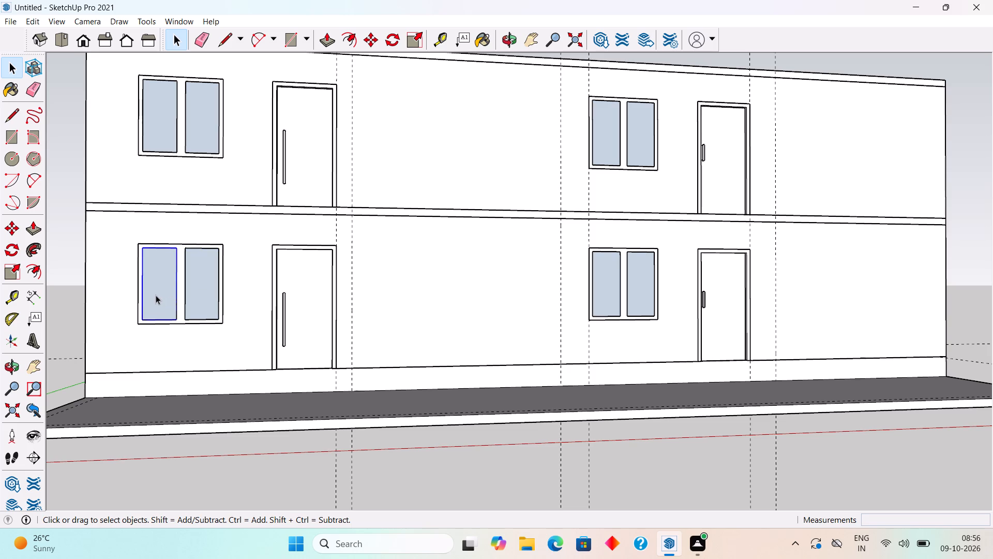
left_click(165, 110)
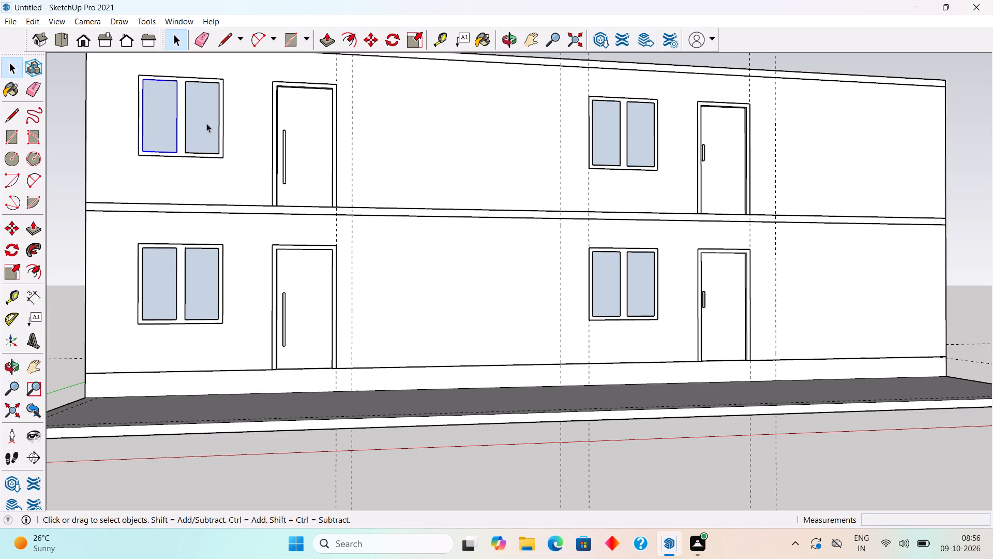
left_click(207, 123)
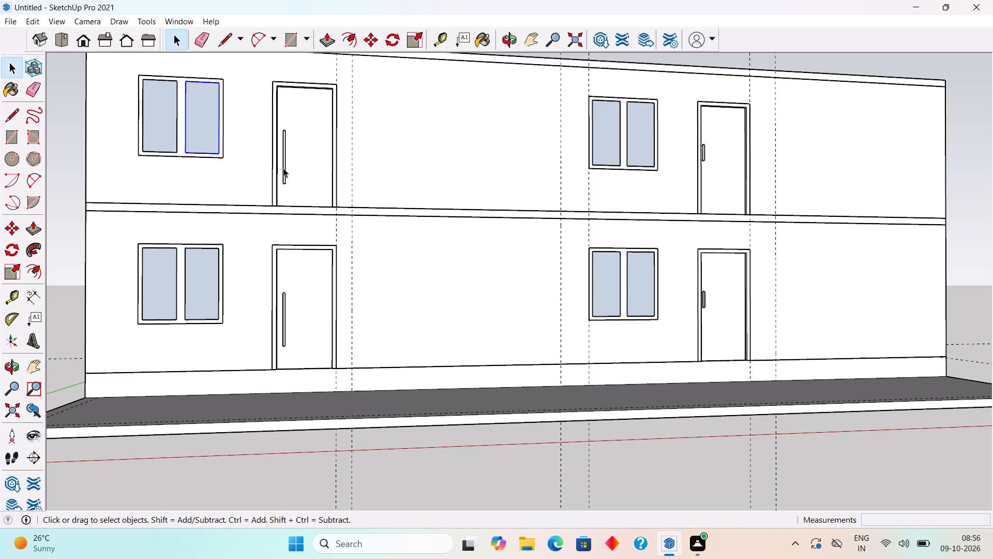
Examine the facade from the front and above, checking the upper-floor window nearest the corner column and its surrounding wall.
scroll(461, 213, "up", 2)
scroll(452, 189, "down", 4)
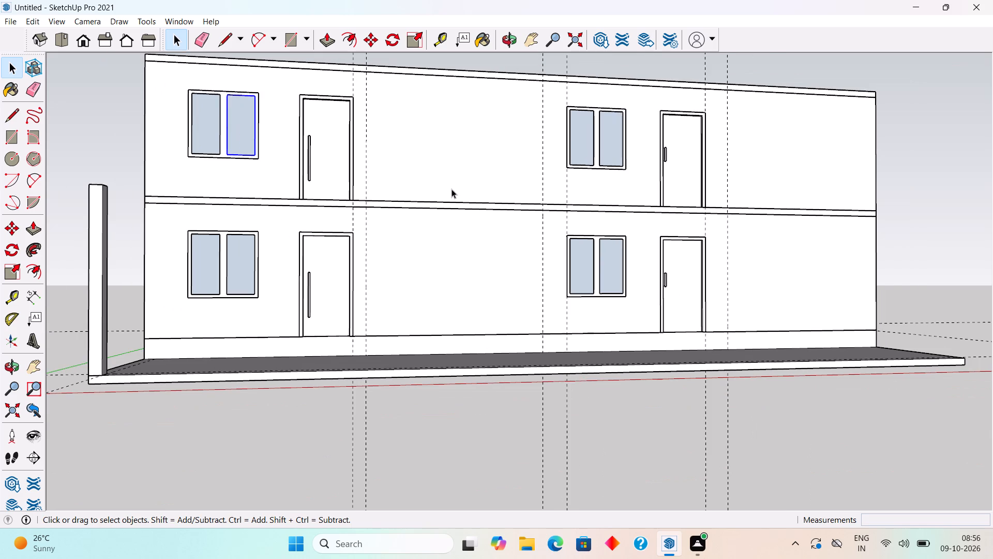
scroll(452, 189, "down", 4)
scroll(452, 189, "up", 1)
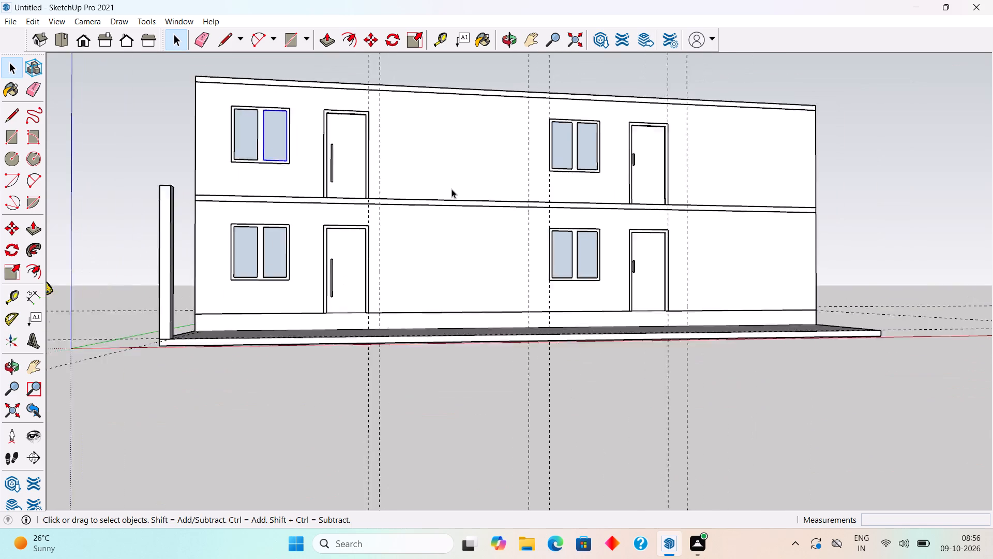
scroll(452, 189, "up", 2)
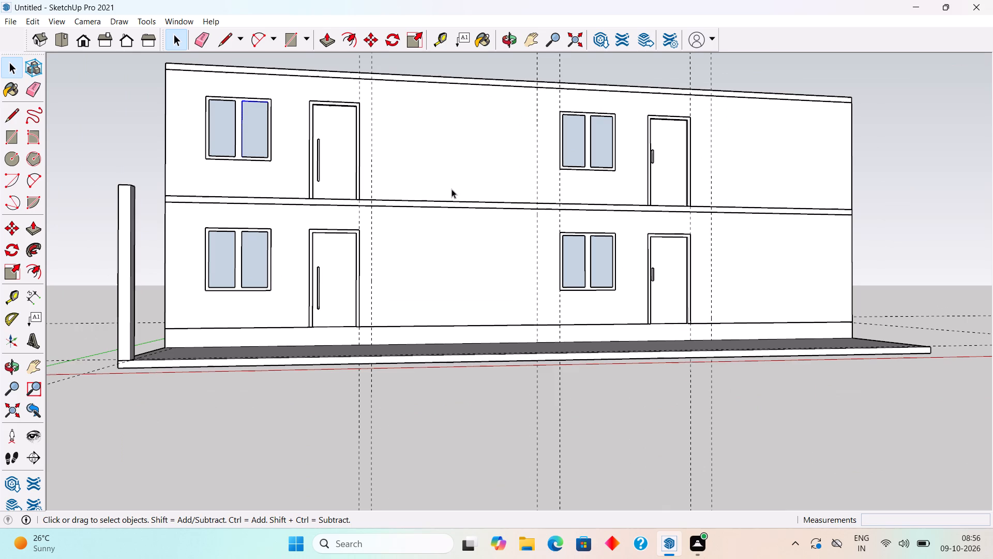
scroll(452, 189, "down", 3)
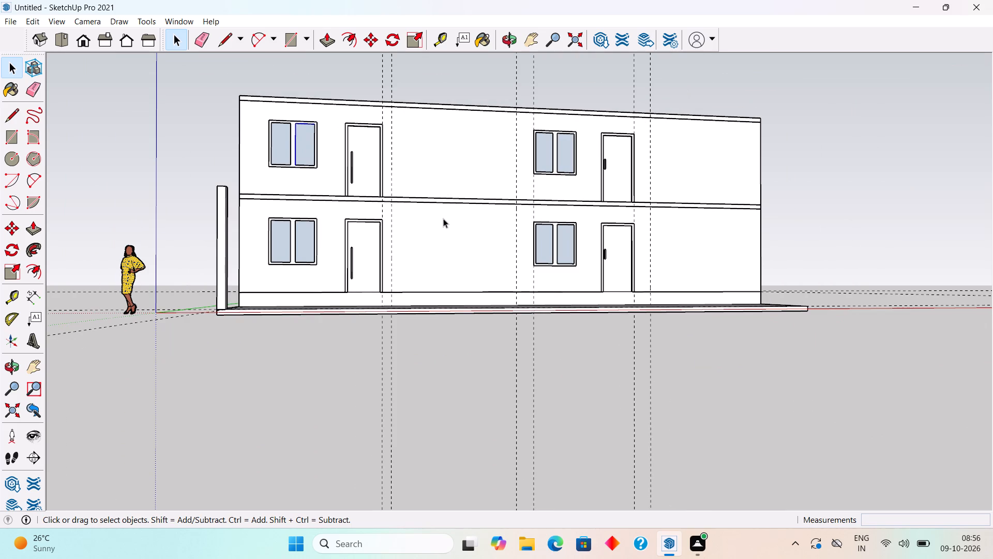
scroll(321, 226, "up", 3)
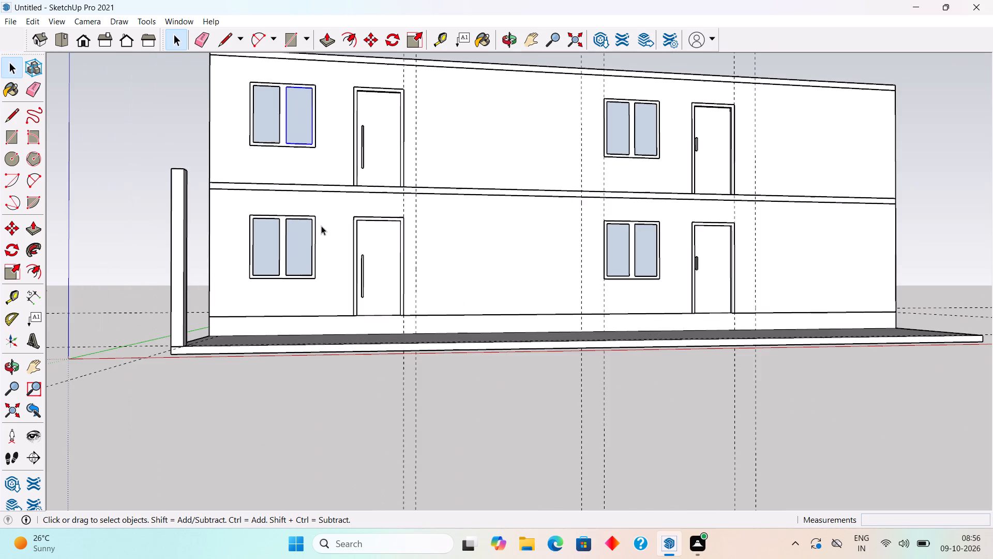
middle_click_drag(328, 197, 368, 389)
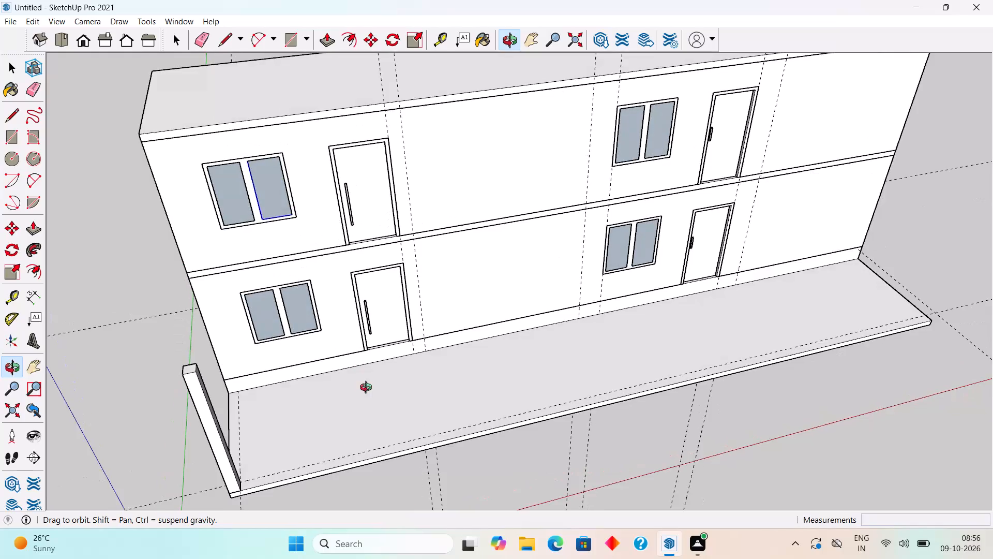
middle_click_drag(368, 389, 462, 386)
left_click(317, 245)
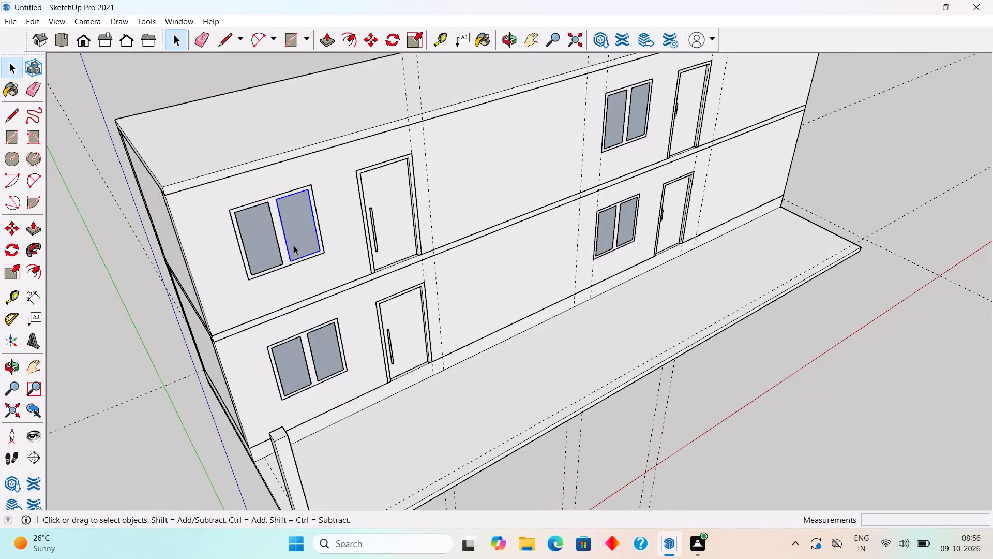
left_click(268, 290)
left_click(243, 290)
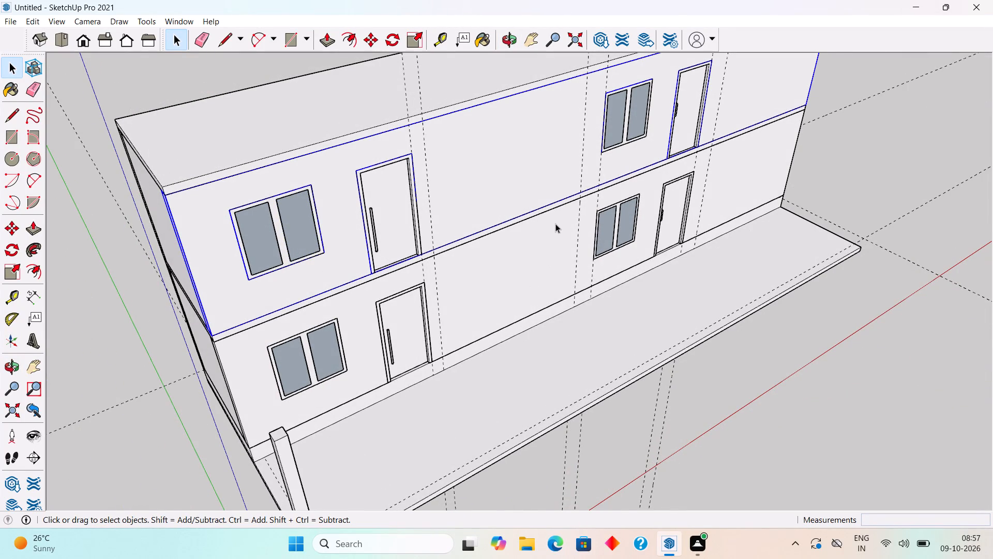
Check the base slab, the roof slab's front edge and top face, and a vertical guide line by selecting each.
scroll(555, 224, "down", 3)
scroll(452, 296, "down", 2)
middle_click_drag(453, 296, 283, 303)
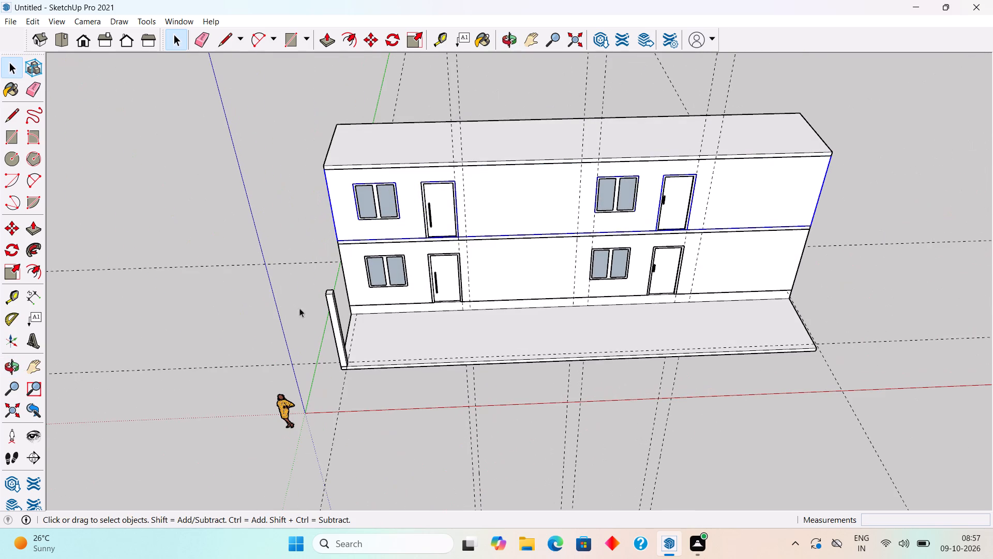
left_click(452, 306)
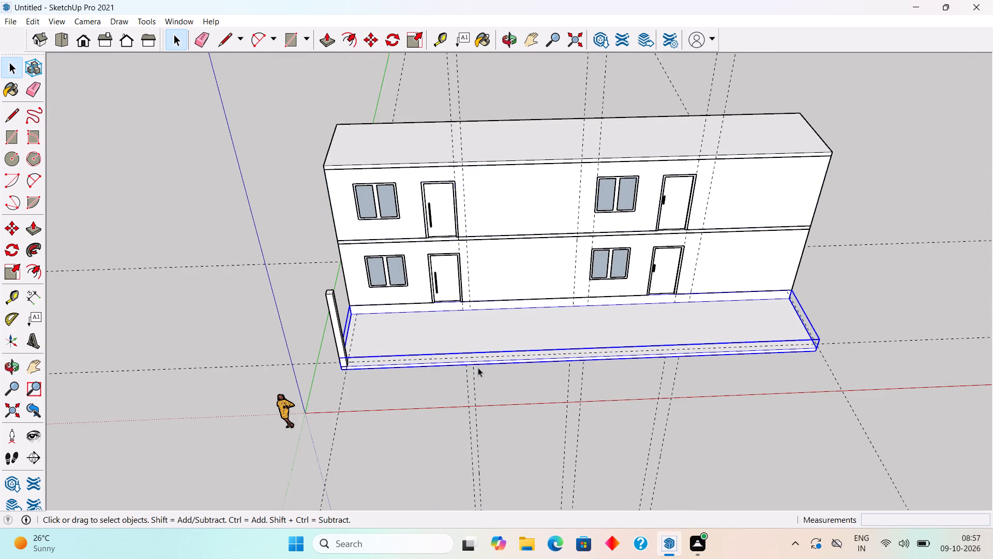
left_click(477, 362)
left_click(495, 323)
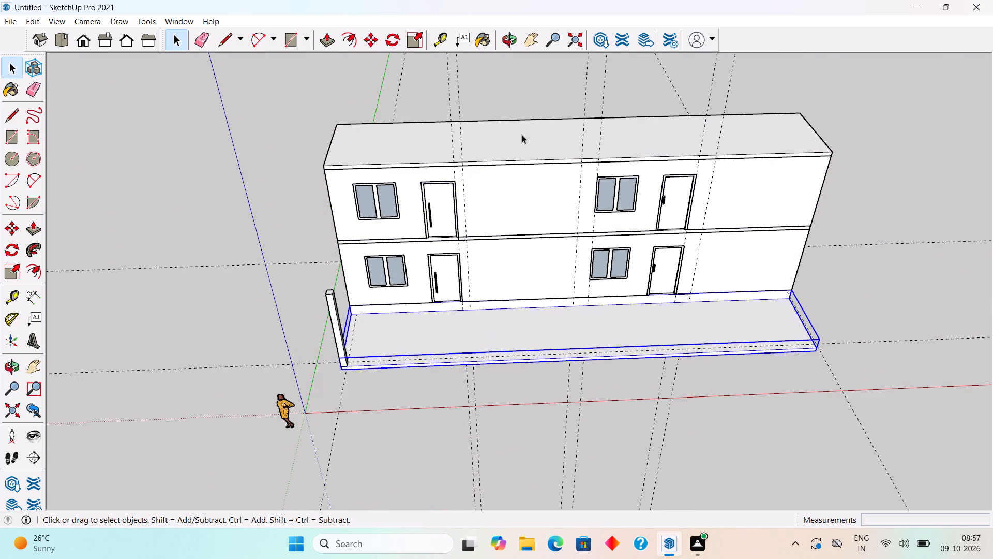
left_click(522, 135)
left_click(519, 160)
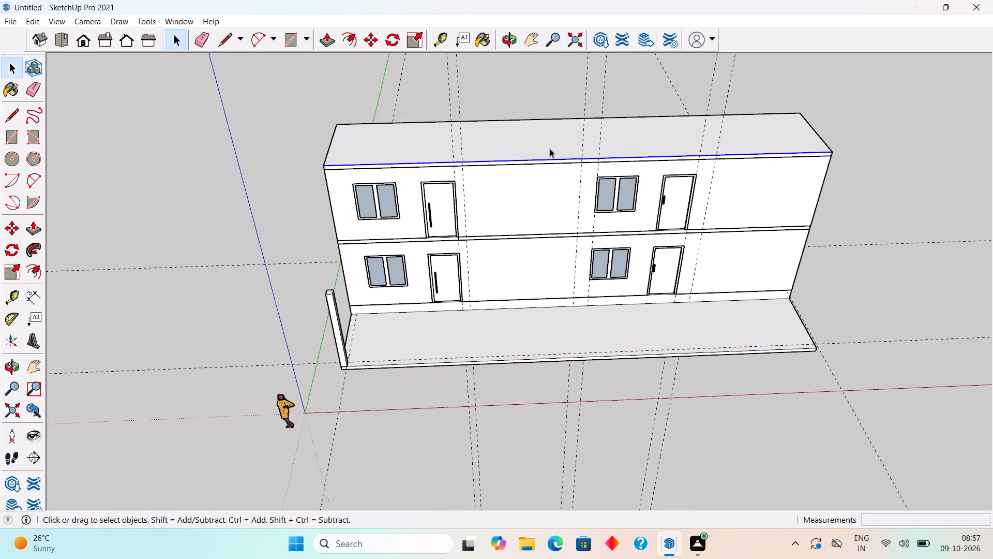
left_click(581, 131)
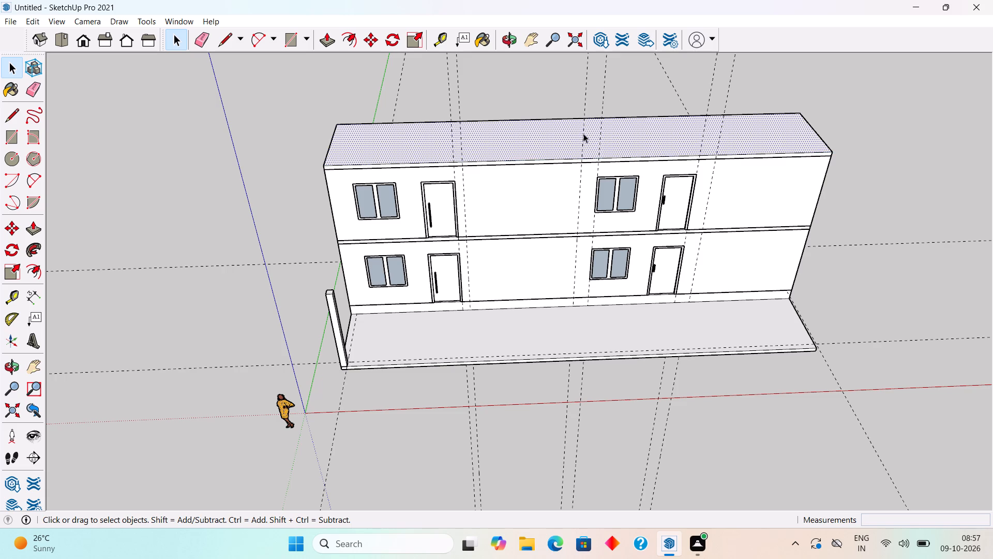
left_click(582, 127)
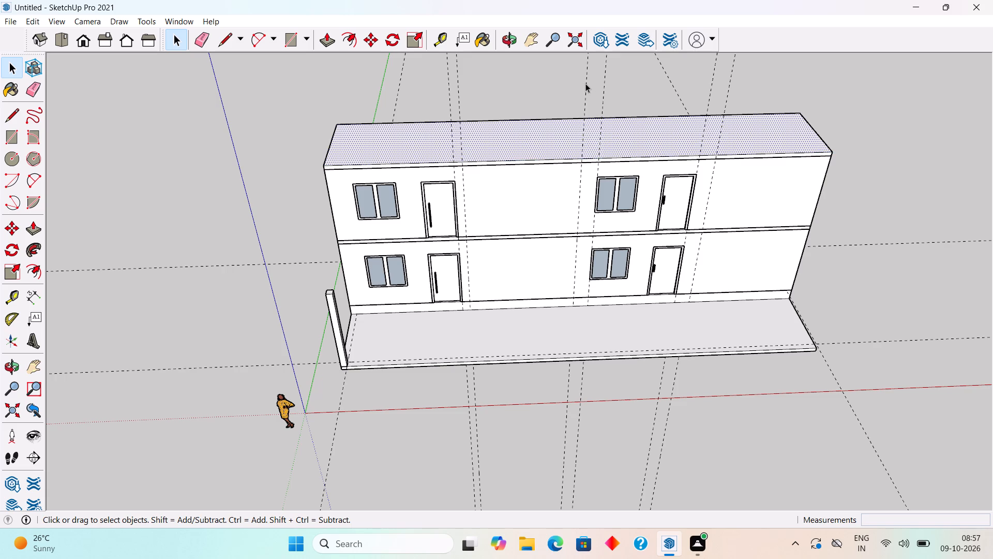
left_click(585, 83)
left_click_drag(585, 83, 526, 101)
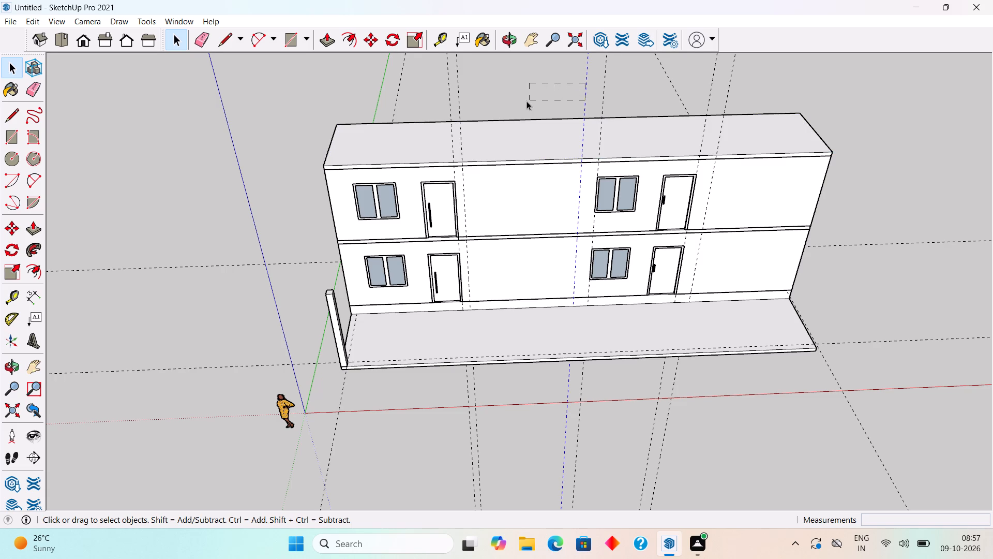
left_click_drag(526, 101, 523, 102)
left_click(554, 80)
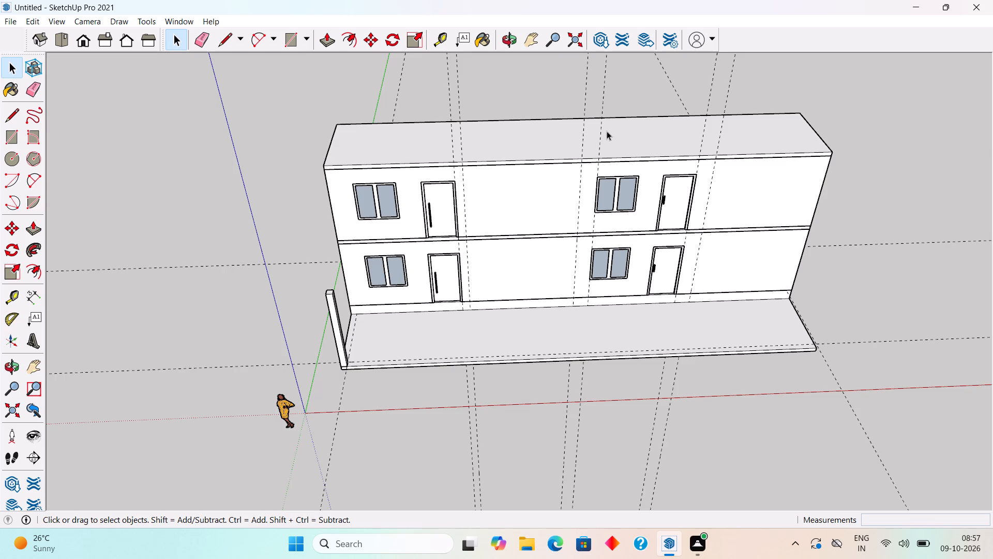
Undo the last two operations, back to before the corner column was raised from its square footprint on the base slab.
scroll(597, 124, "down", 5)
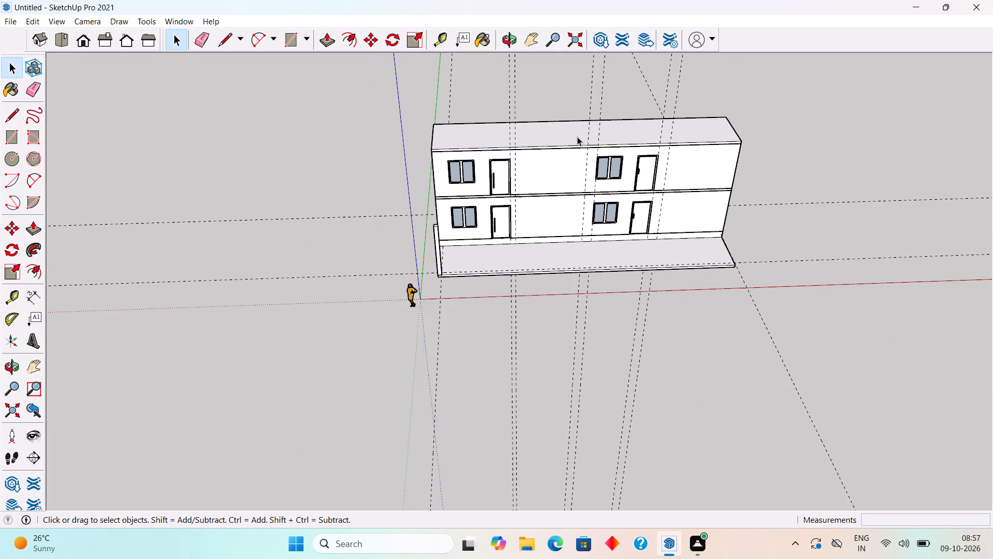
scroll(568, 100, "down", 1)
middle_click_drag(569, 100, 586, 205)
scroll(572, 106, "down", 1)
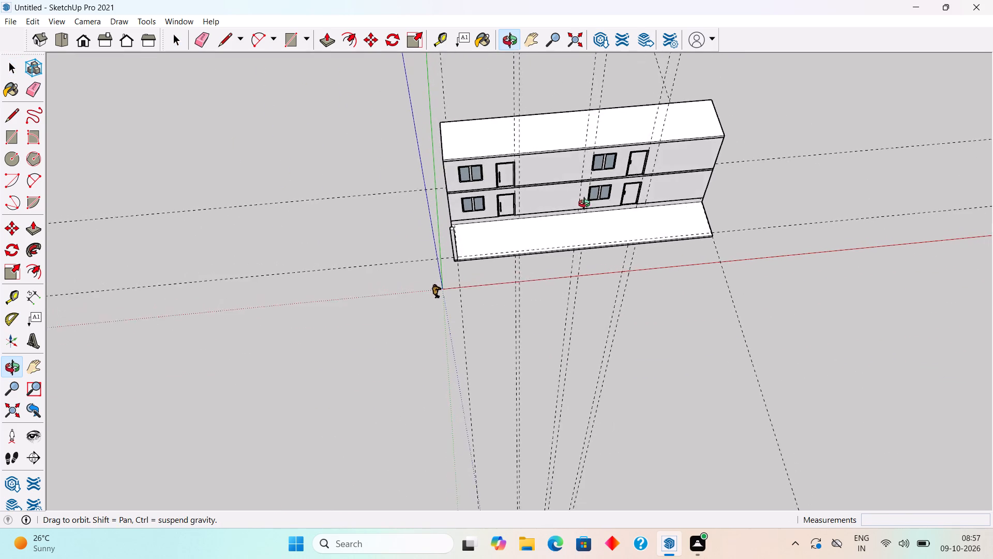
middle_click_drag(586, 205, 585, 283)
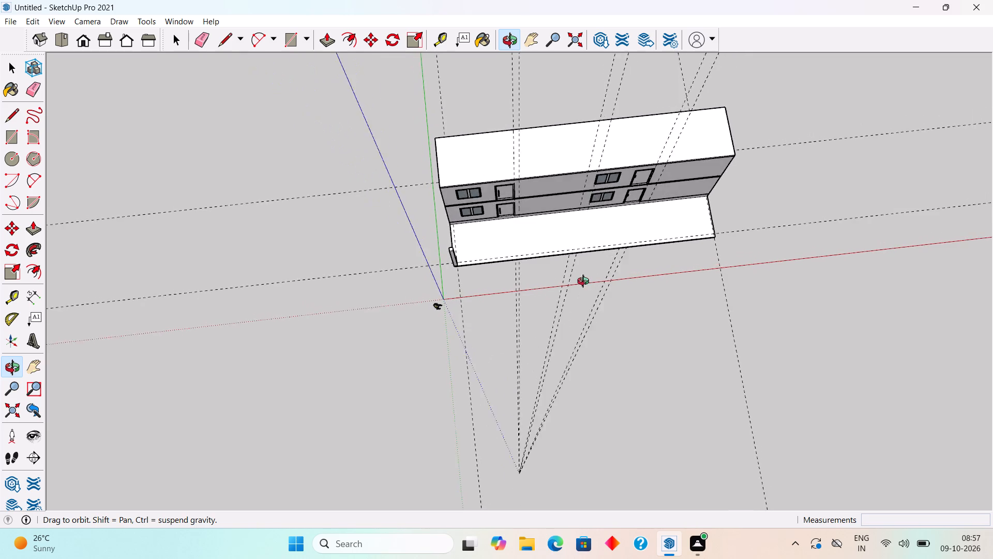
middle_click_drag(585, 283, 588, 180)
scroll(588, 180, "up", 2)
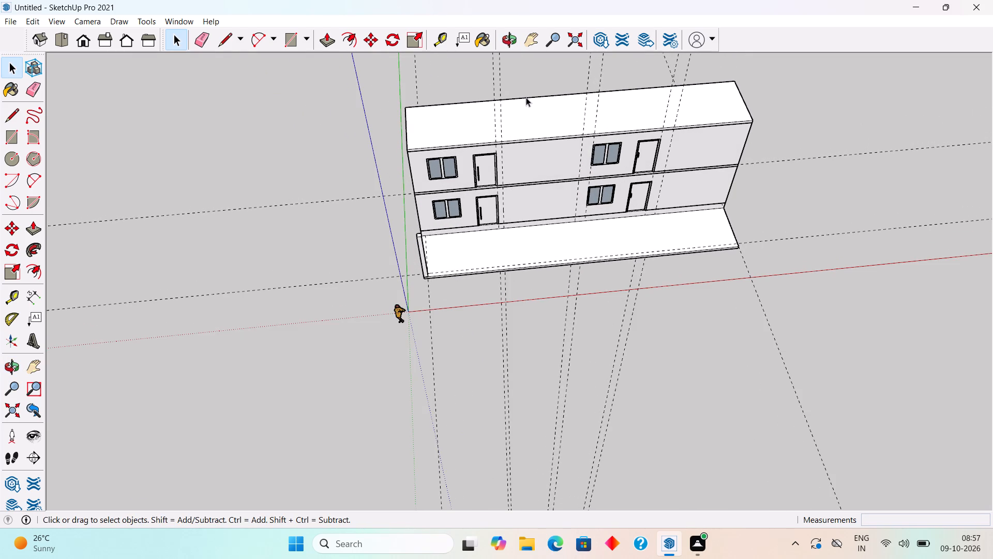
left_click(500, 116)
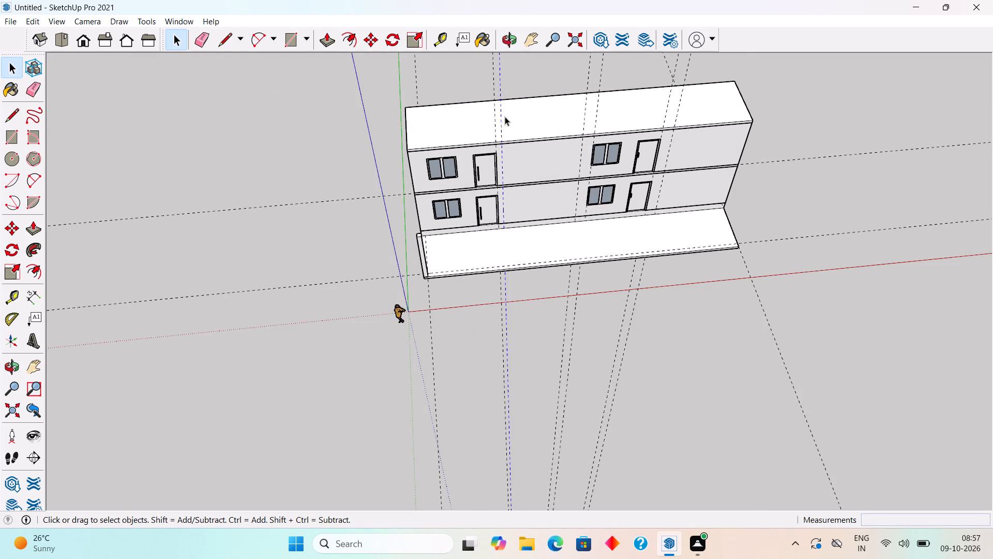
key("ctrl+z")
key("ctrl+z")
left_click(514, 365)
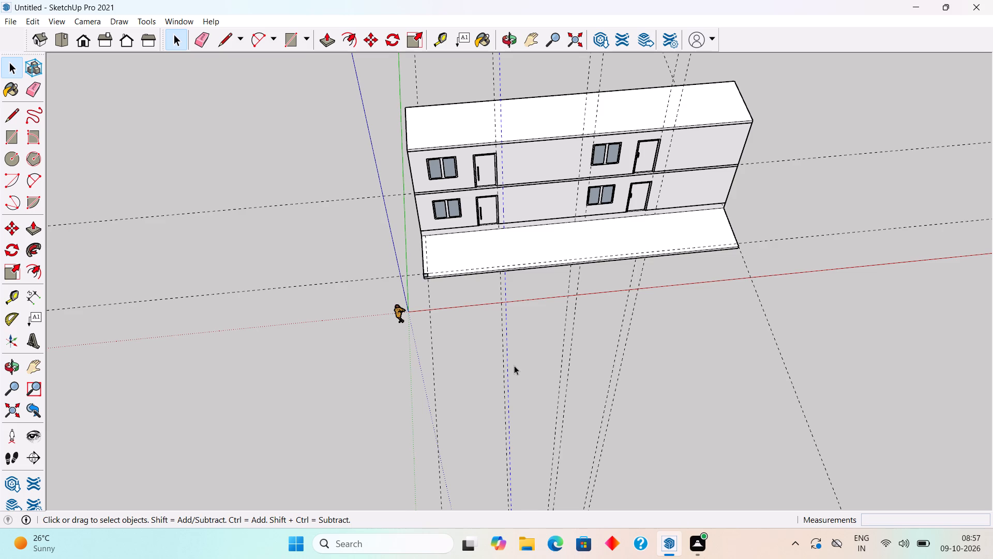
Examine the two-storey front facade and the projecting base slab from above and at eye level.
scroll(538, 129, "down", 2)
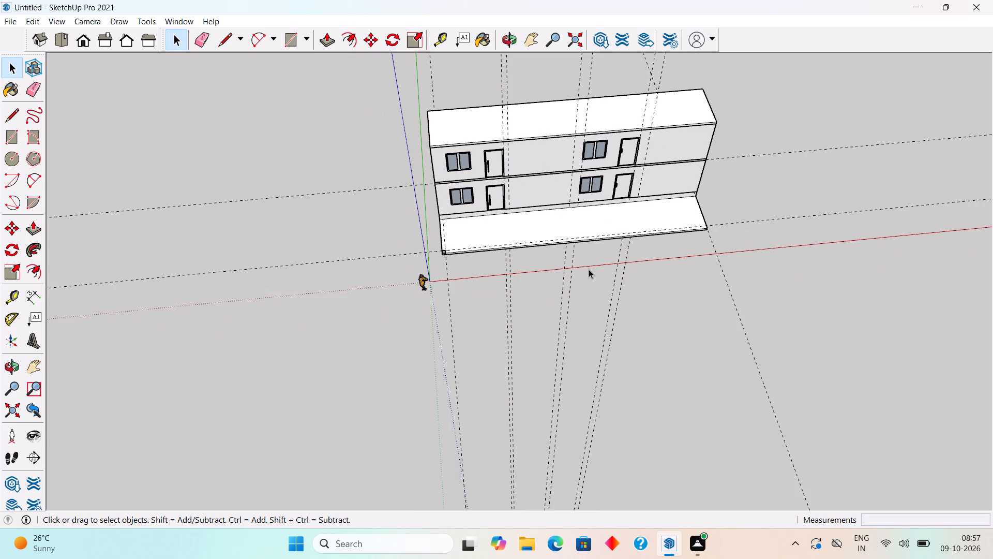
scroll(590, 136, "down", 3)
scroll(588, 216, "up", 7)
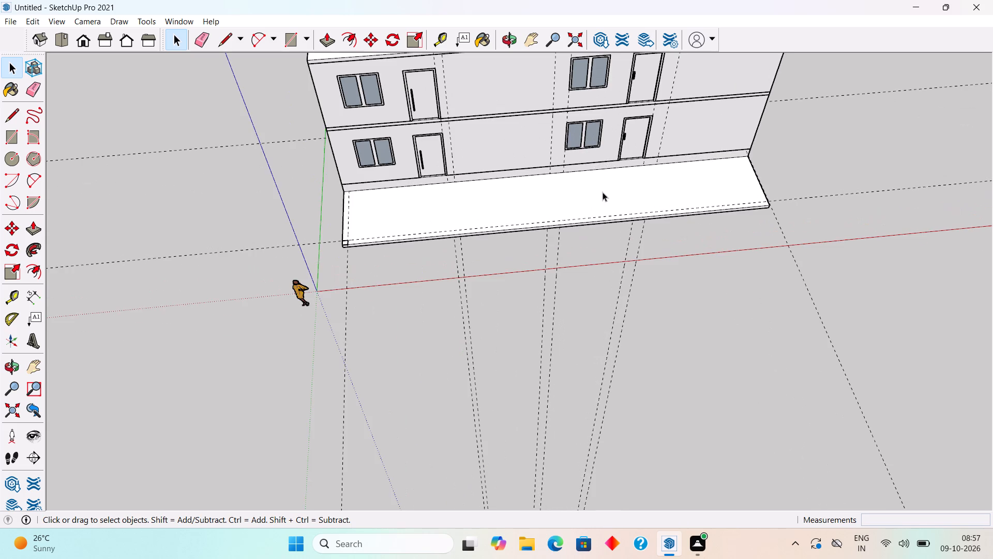
middle_click_drag(603, 214, 489, 139)
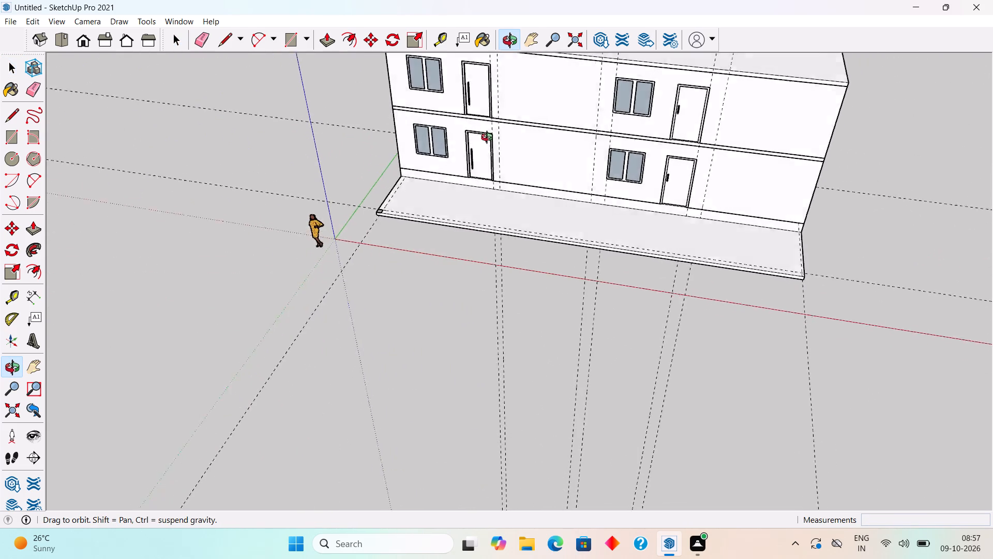
middle_click_drag(489, 139, 518, 65)
scroll(554, 207, "up", 1)
middle_click_drag(554, 205, 549, 215)
scroll(554, 205, "up", 2)
scroll(549, 215, "down", 6)
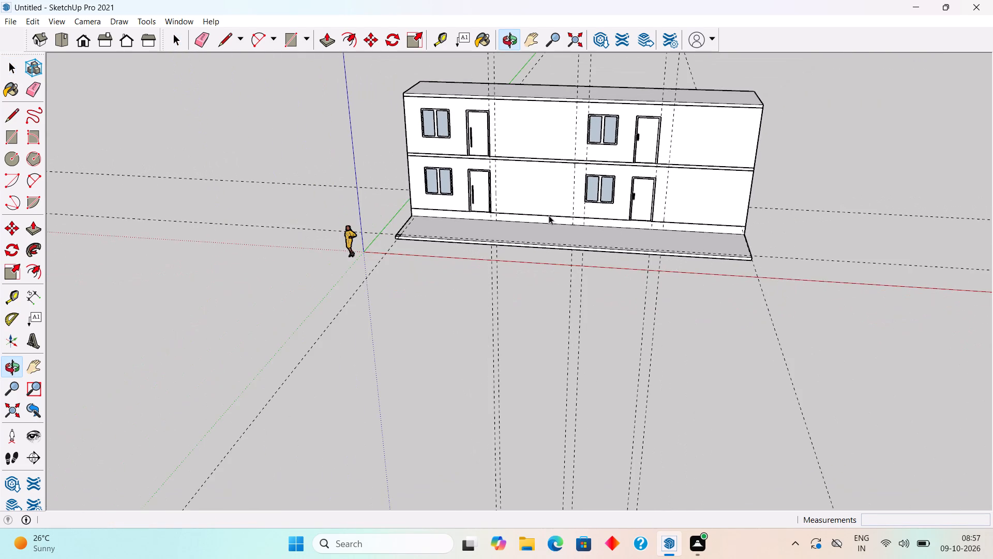
middle_click_drag(551, 213, 556, 149)
scroll(551, 213, "up", 3)
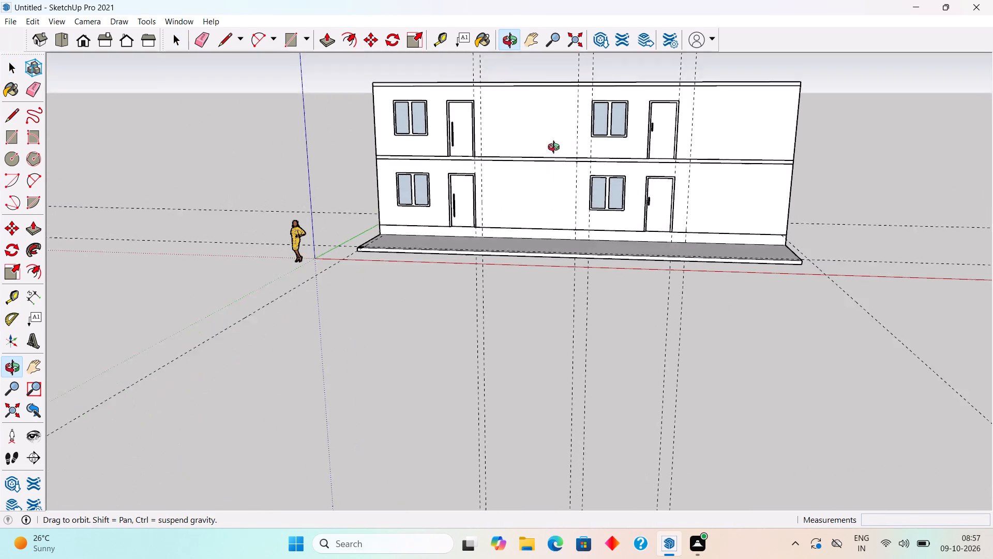
middle_click_drag(556, 149, 556, 117)
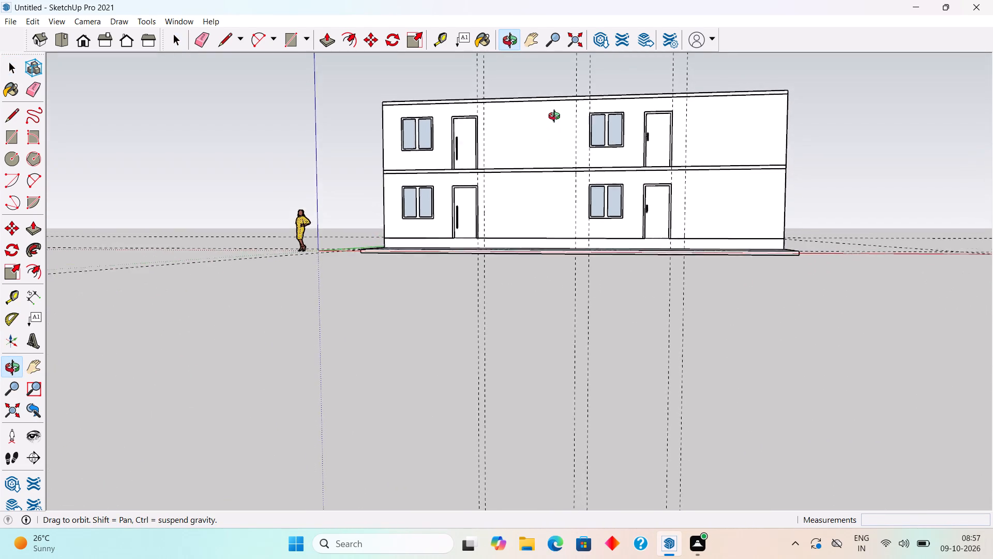
middle_click_drag(556, 117, 564, 167)
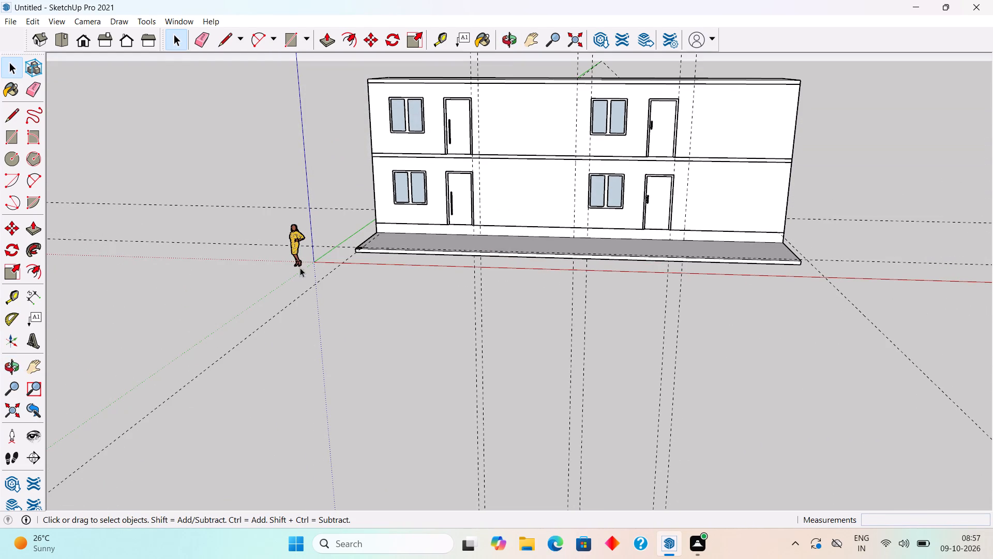
Inspect the square column footprint and the crossing guide lines at the base slab's front corner near the origin.
scroll(362, 257, "up", 2)
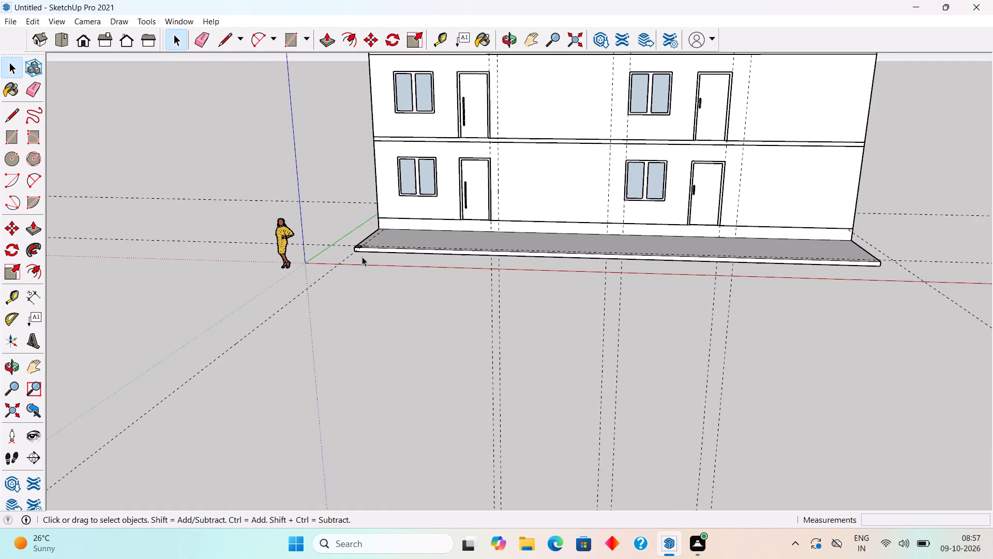
scroll(362, 257, "up", 7)
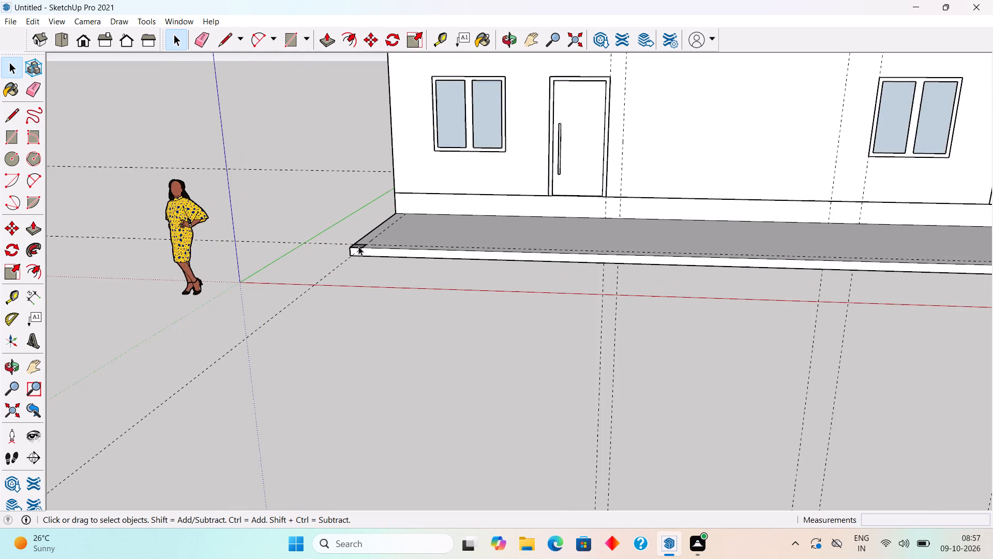
scroll(359, 248, "up", 5)
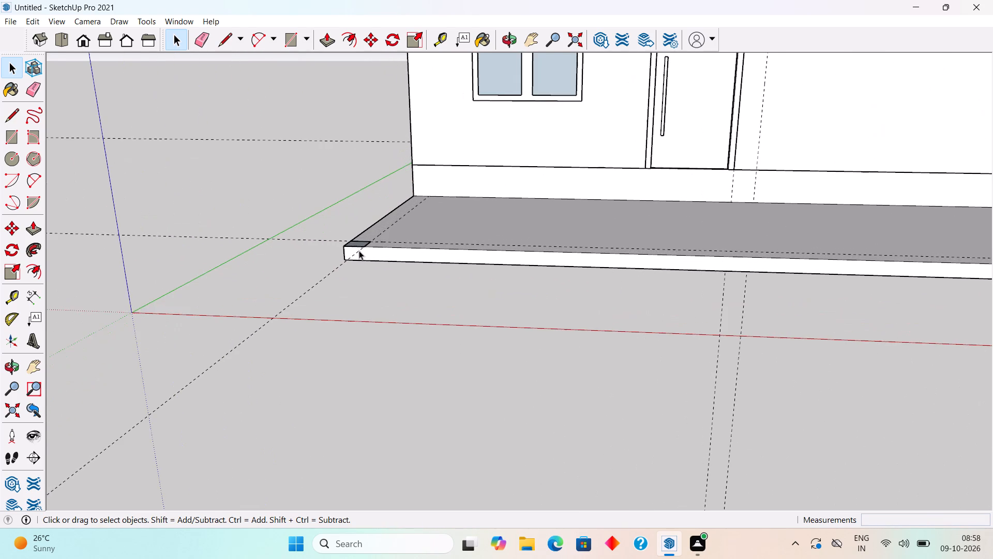
scroll(359, 251, "up", 1)
scroll(359, 251, "down", 4)
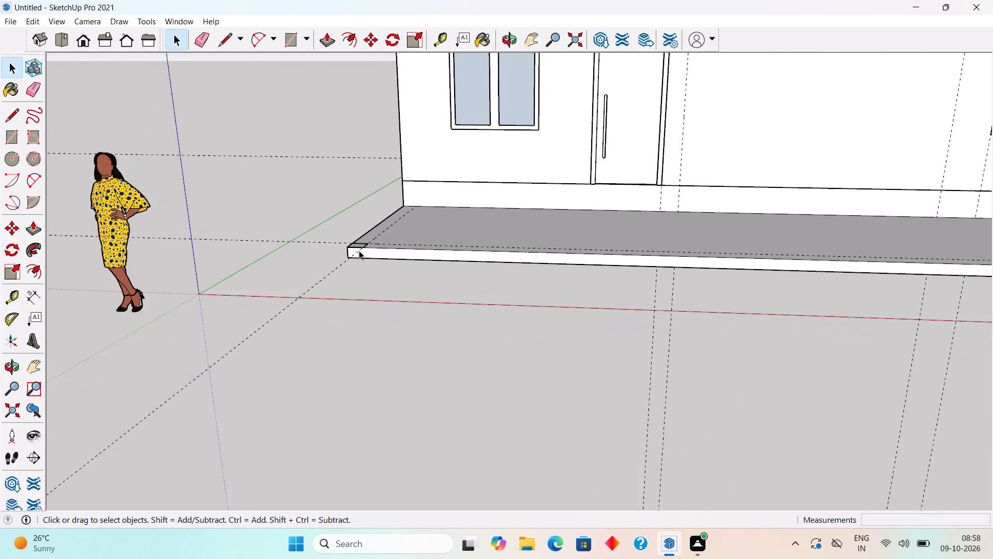
scroll(359, 251, "down", 6)
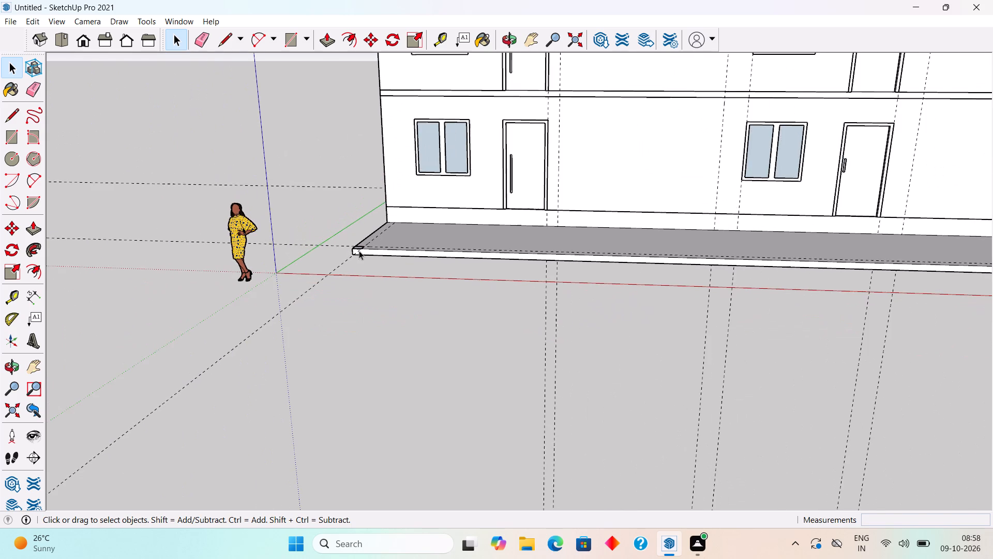
scroll(359, 251, "down", 8)
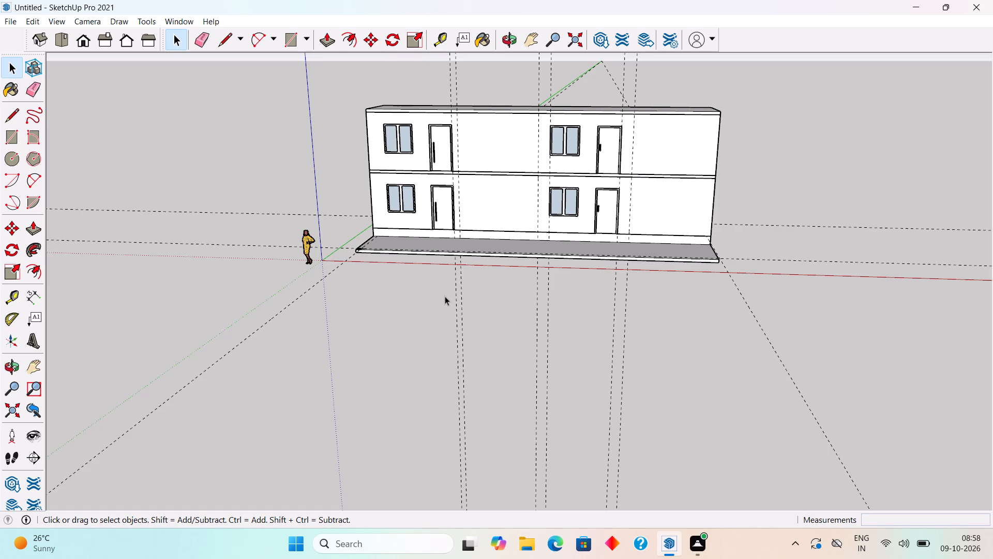
Examine the ground-floor doors and windows and the front step of the base along the vertical guide lines.
scroll(585, 243, "up", 6)
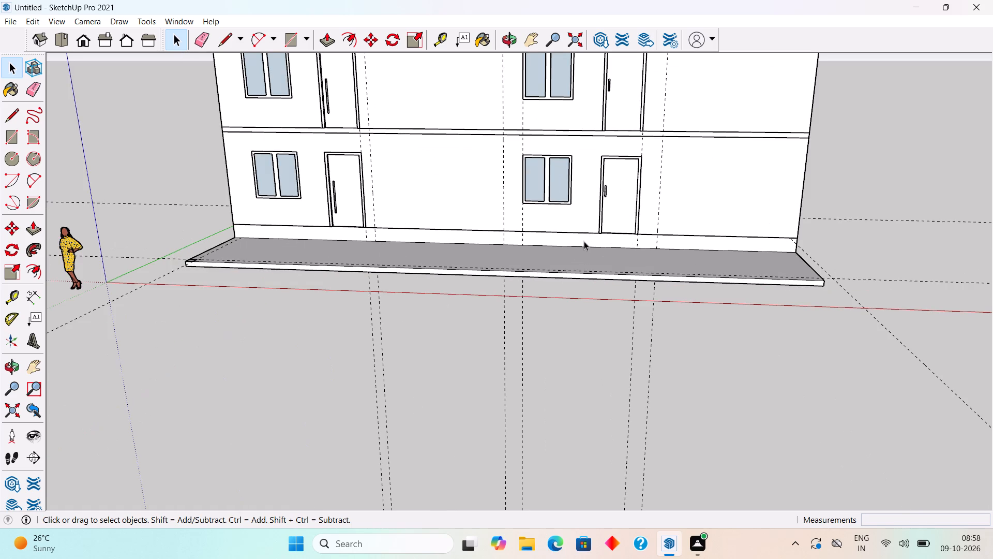
scroll(594, 208, "up", 2)
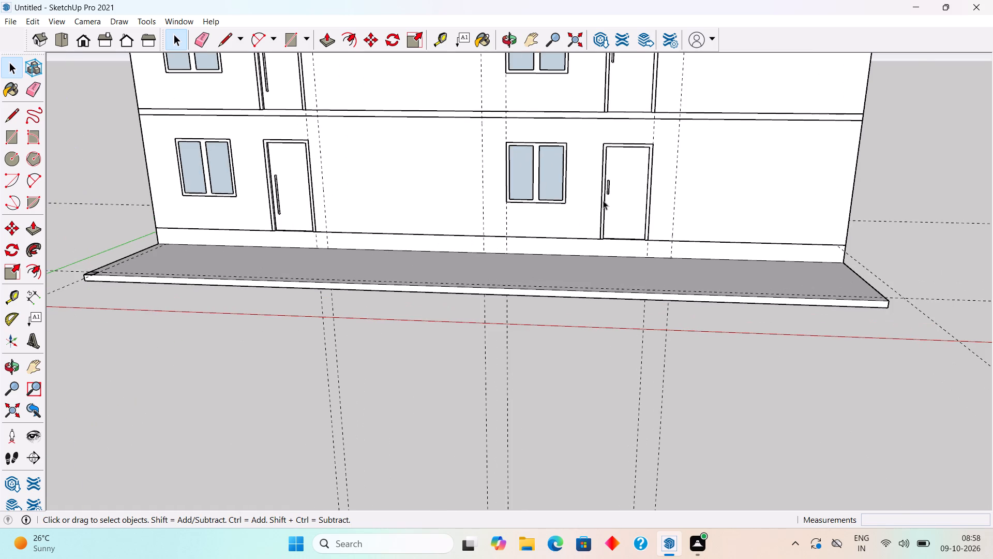
scroll(603, 200, "up", 3)
middle_click_drag(612, 190, 627, 245)
scroll(612, 190, "down", 1)
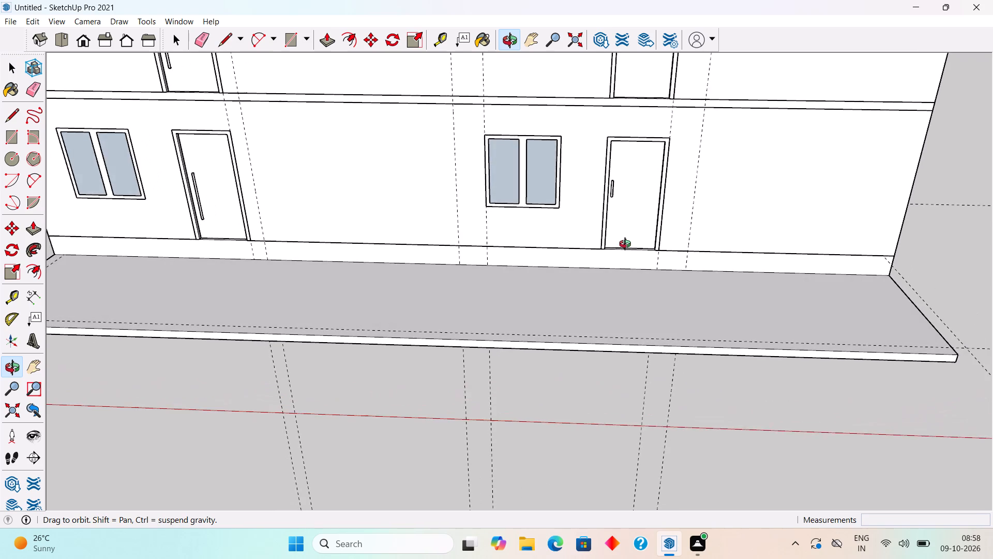
middle_click_drag(627, 245, 600, 187)
scroll(600, 187, "down", 8)
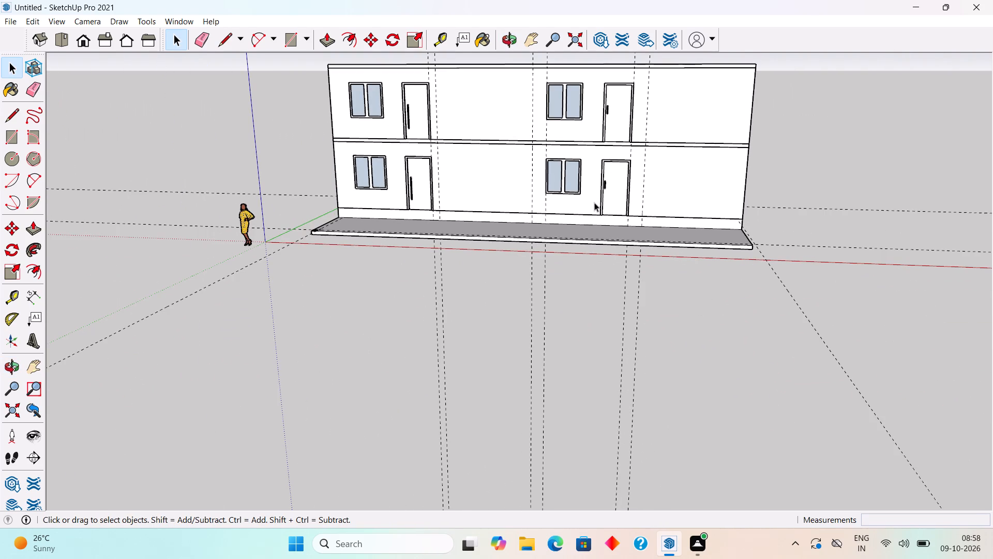
Examine the base slab's front step, the end wall and the roof slab from above and from the side.
scroll(593, 203, "up", 1)
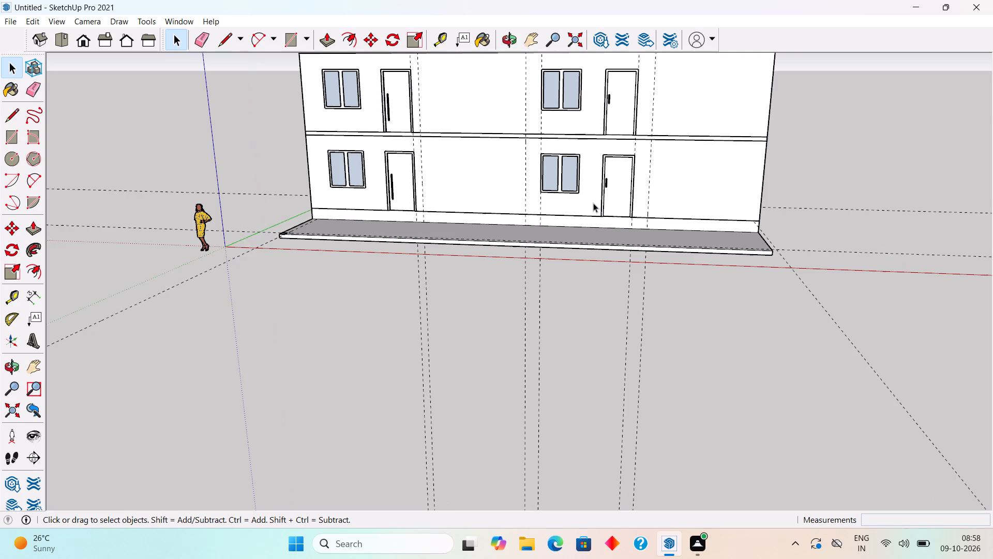
middle_click_drag(593, 203, 605, 275)
scroll(593, 203, "down", 1)
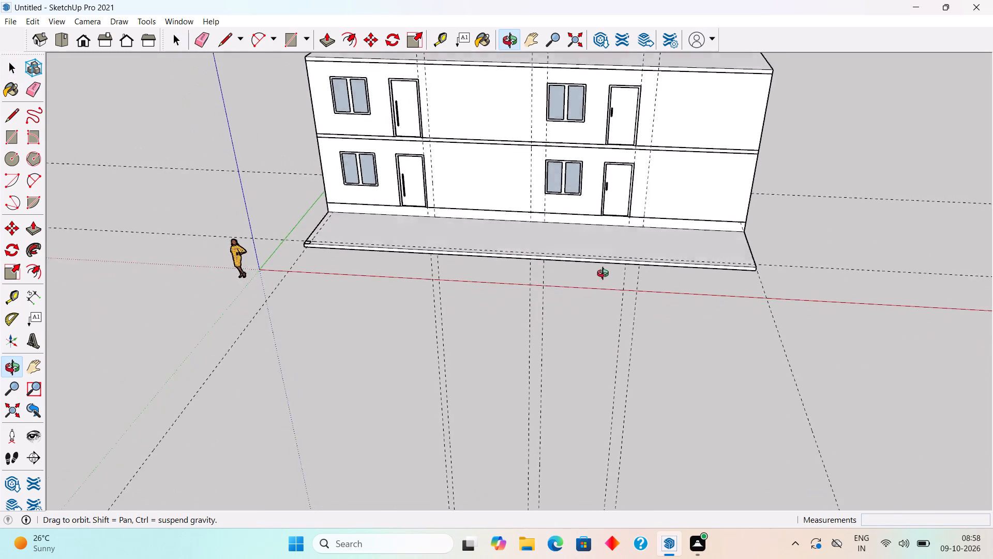
middle_click_drag(605, 275, 396, 330)
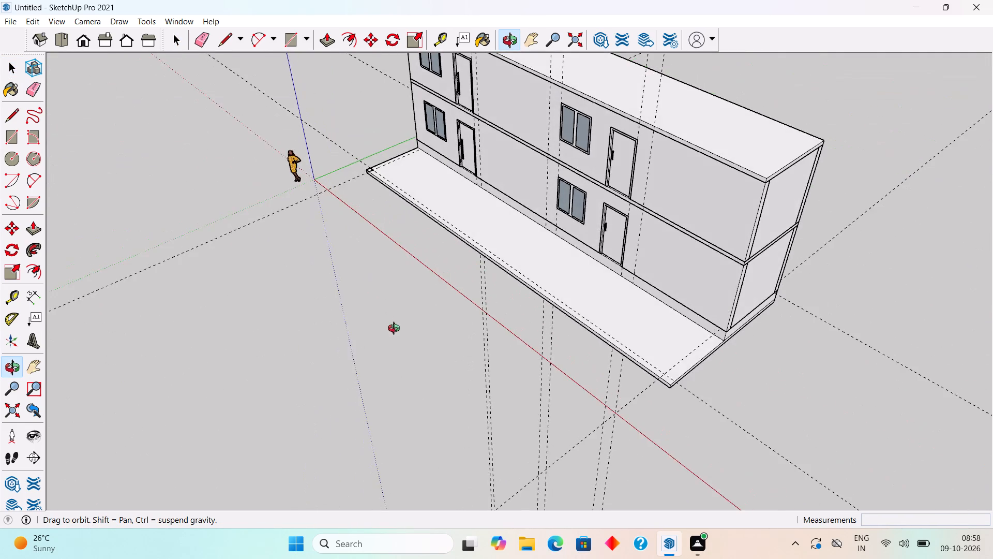
middle_click_drag(396, 330, 622, 421)
scroll(608, 367, "down", 1)
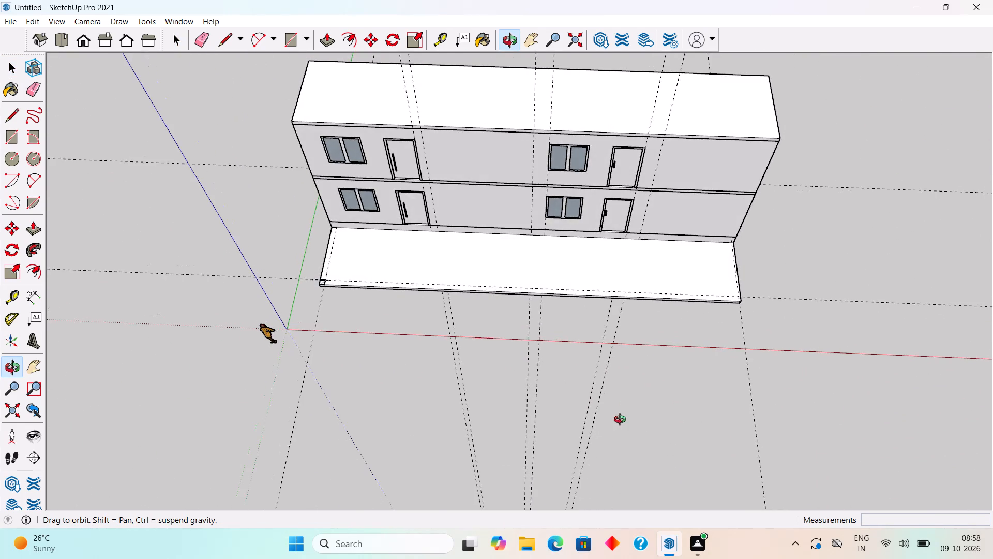
middle_click_drag(622, 421, 622, 422)
scroll(605, 380, "down", 1)
scroll(506, 345, "up", 2)
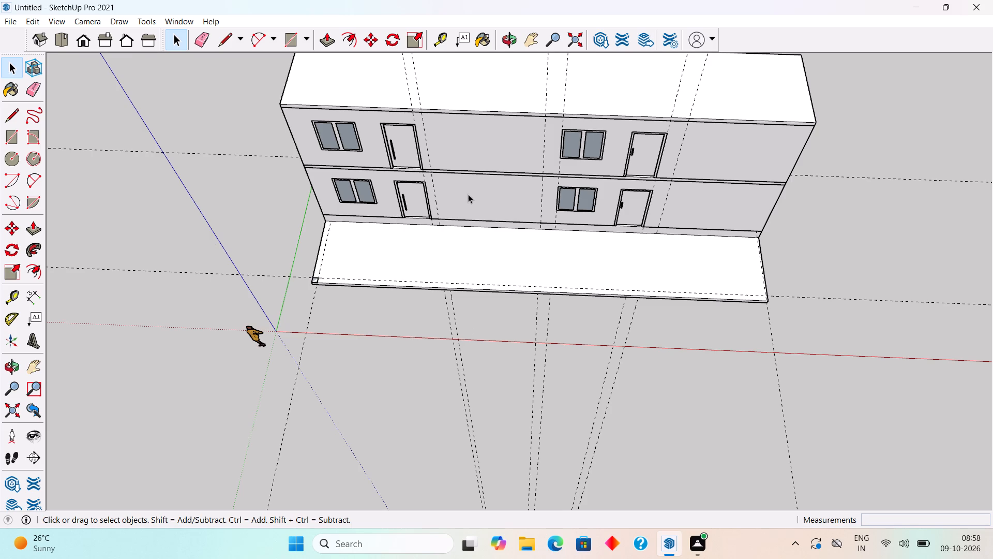
scroll(495, 187, "up", 1)
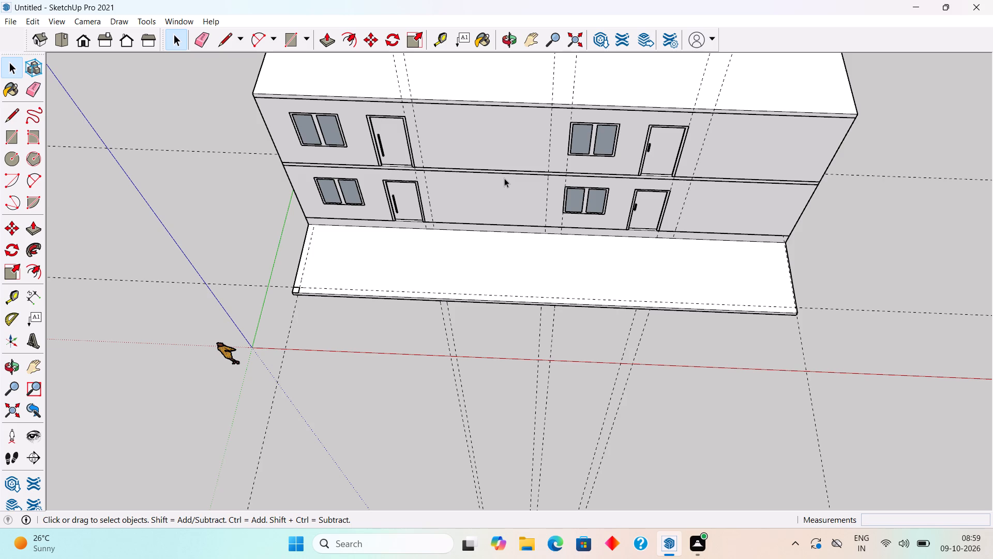
scroll(480, 143, "down", 2)
scroll(476, 152, "up", 3)
scroll(476, 152, "down", 7)
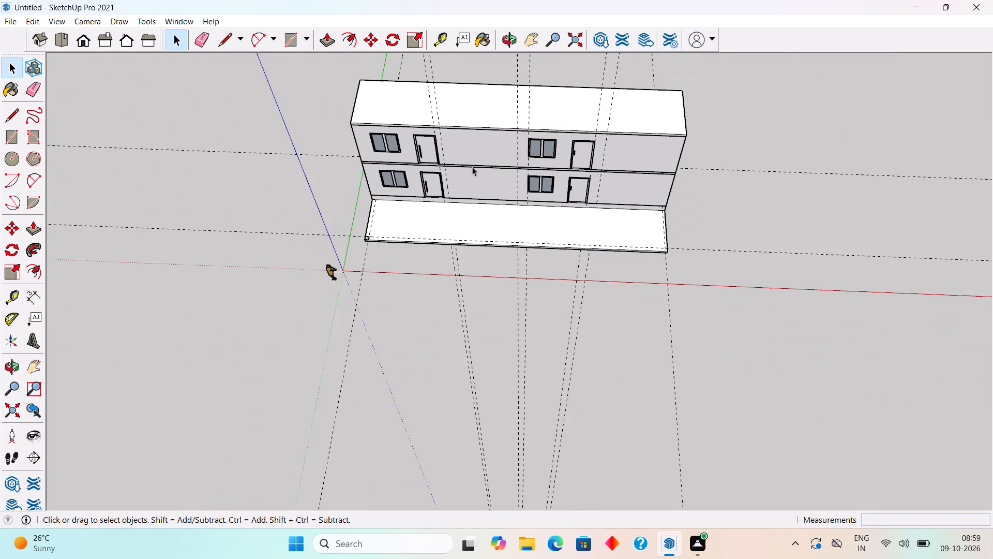
Review the whole building and its guide lines from a distance, from above down to a level front view.
scroll(472, 166, "down", 4)
middle_click_drag(470, 157, 482, 178)
scroll(470, 157, "down", 2)
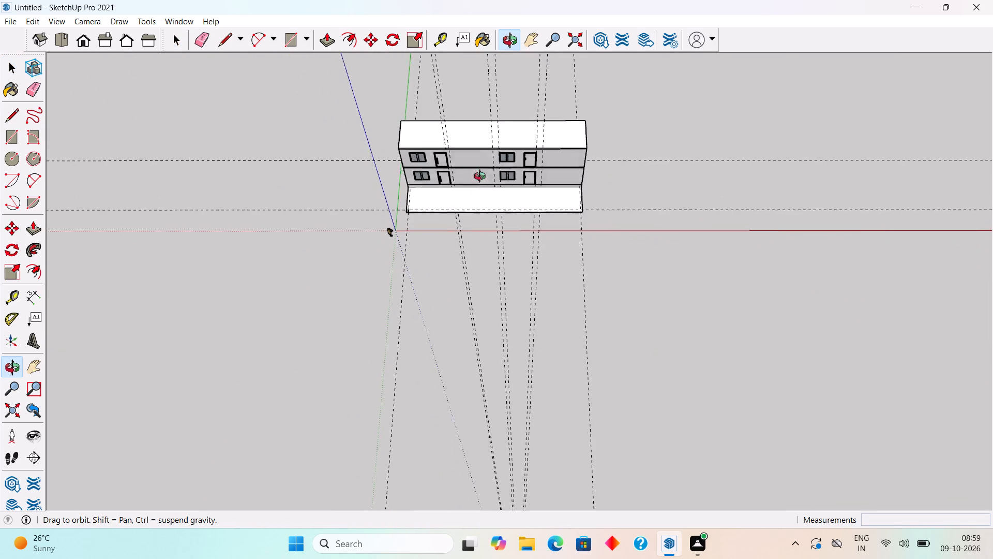
middle_click_drag(482, 178, 480, 98)
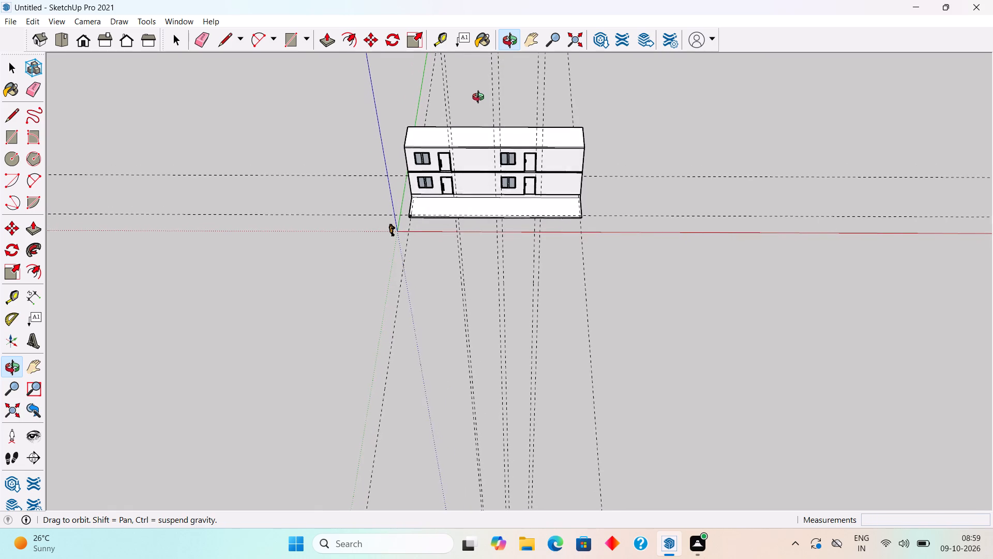
middle_click_drag(480, 98, 522, 73)
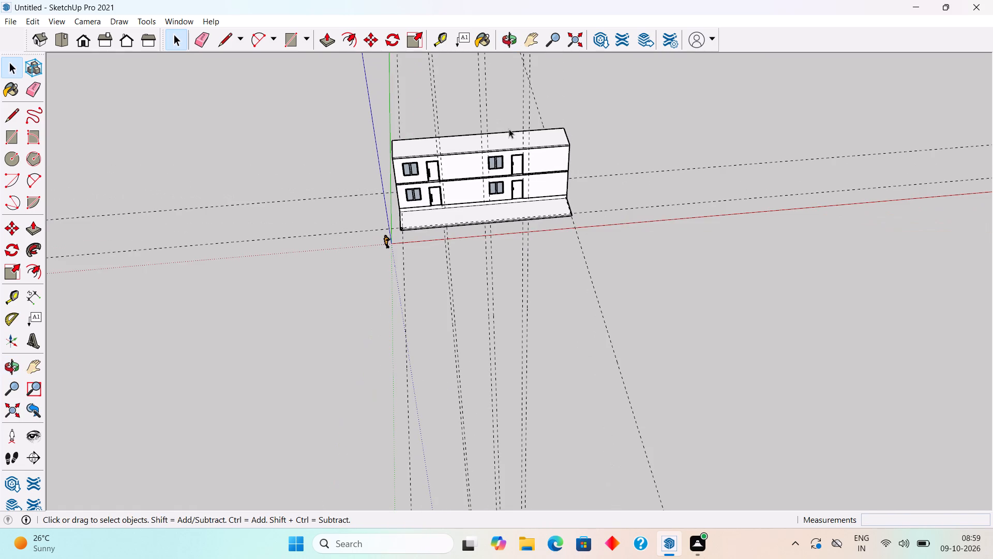
middle_click_drag(487, 225, 474, 142)
scroll(486, 226, "up", 1)
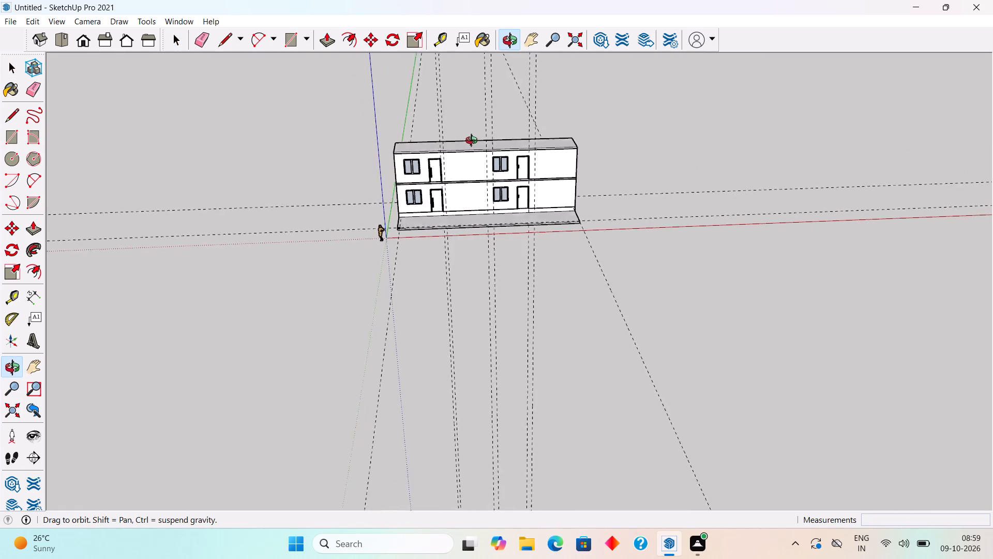
middle_click_drag(474, 142, 469, 114)
scroll(477, 250, "down", 1)
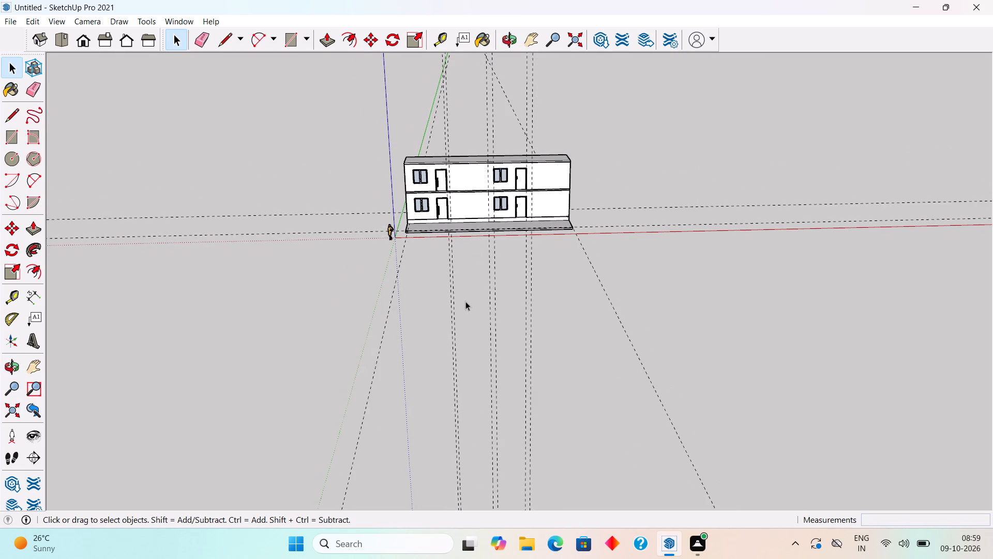
middle_click_drag(465, 301, 509, 216)
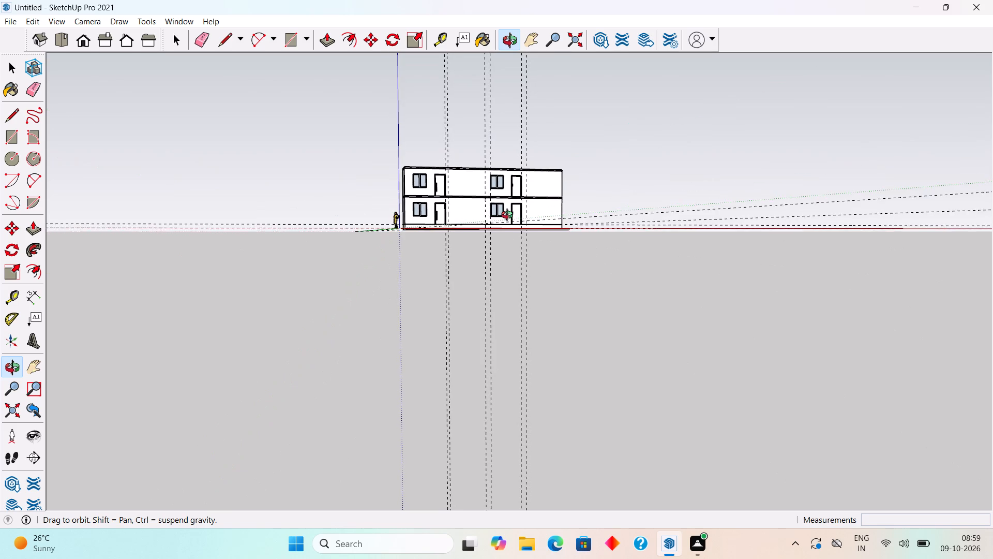
middle_click_drag(509, 216, 386, 261)
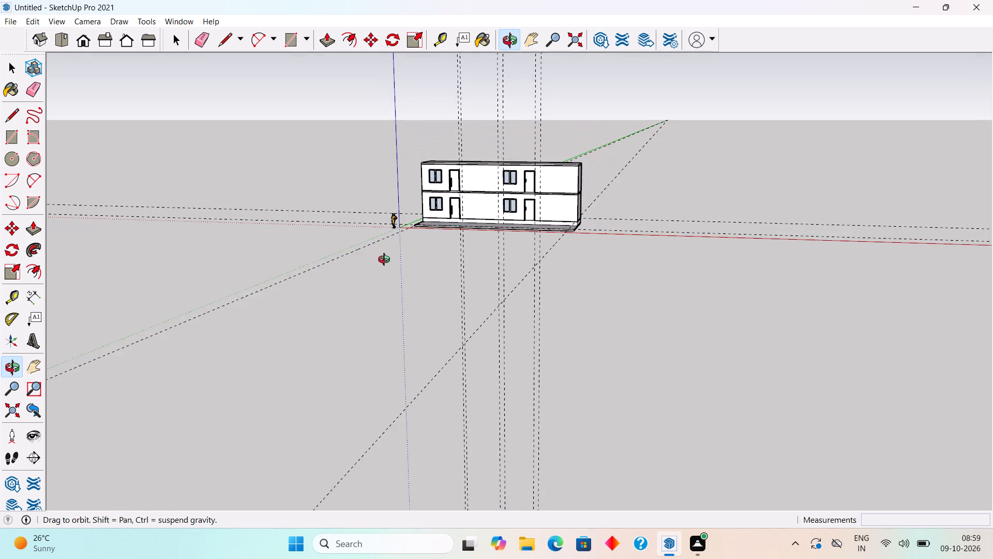
middle_click_drag(386, 261, 419, 230)
scroll(419, 230, "up", 1)
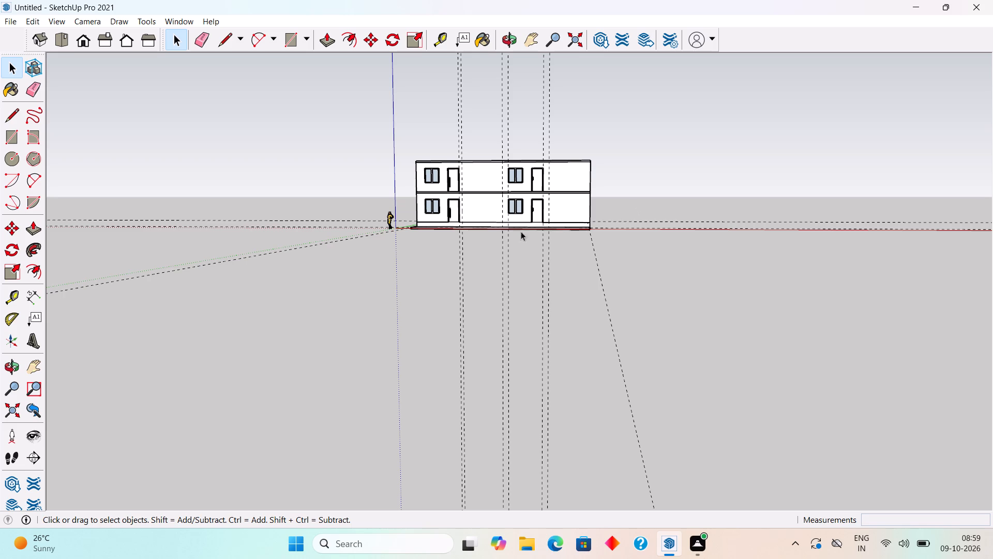
scroll(428, 242, "up", 2)
scroll(470, 209, "up", 1)
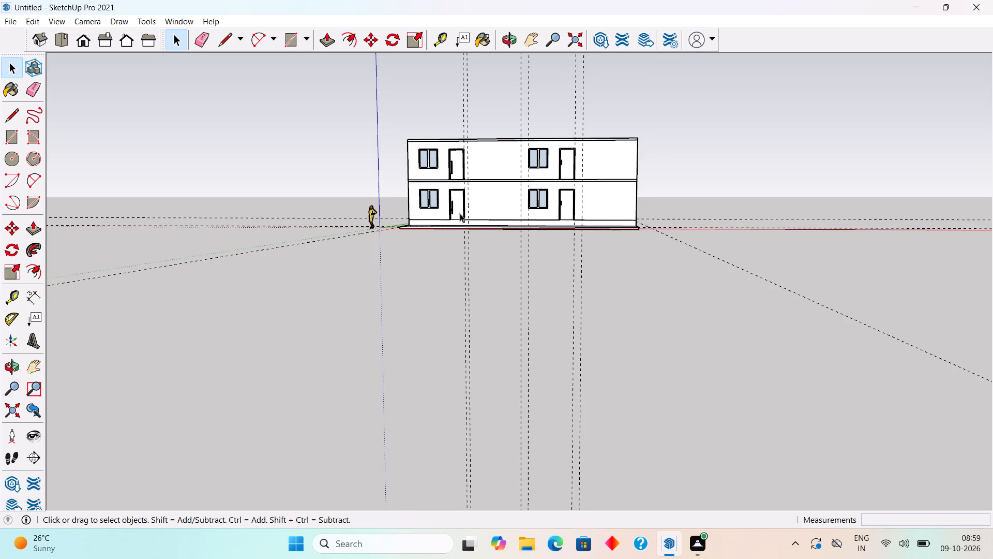
scroll(452, 217, "up", 4)
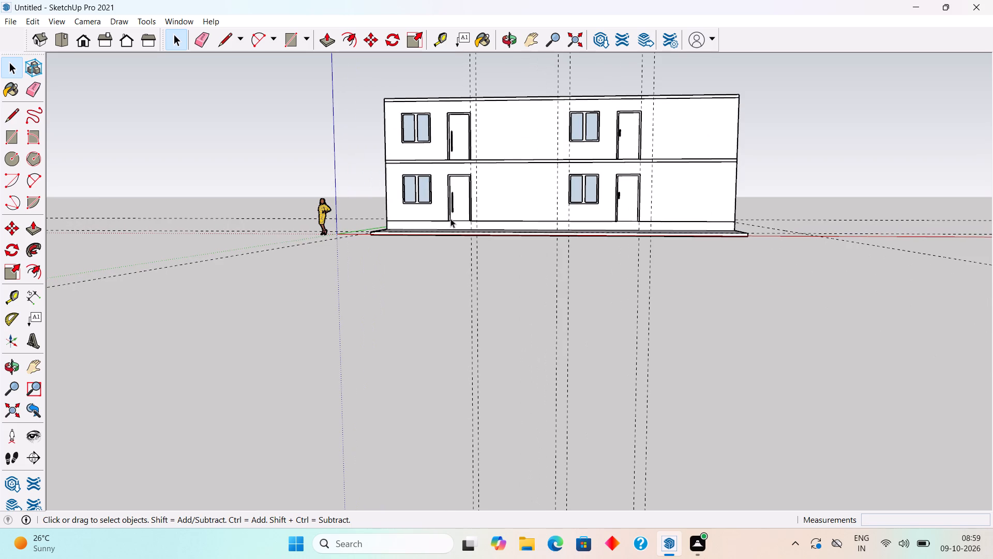
scroll(450, 218, "up", 2)
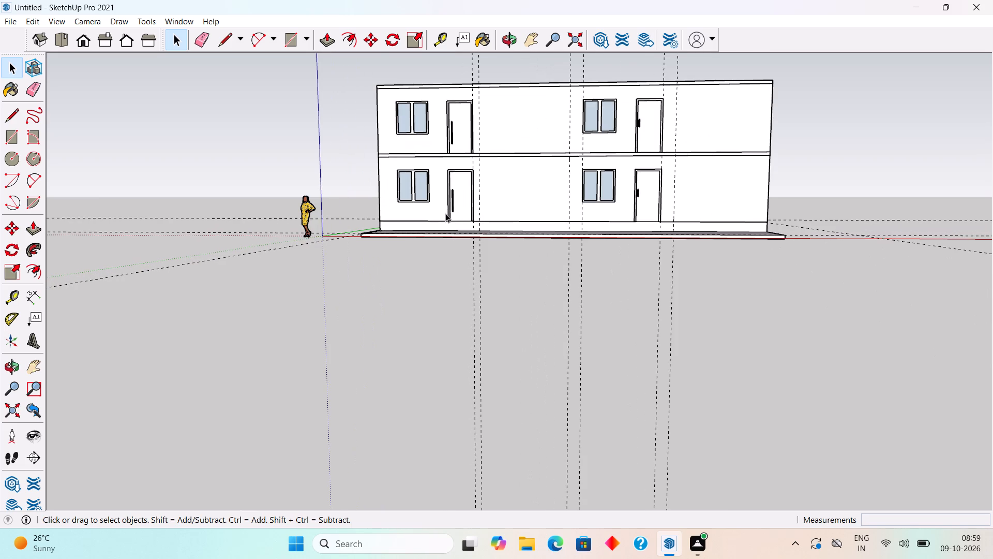
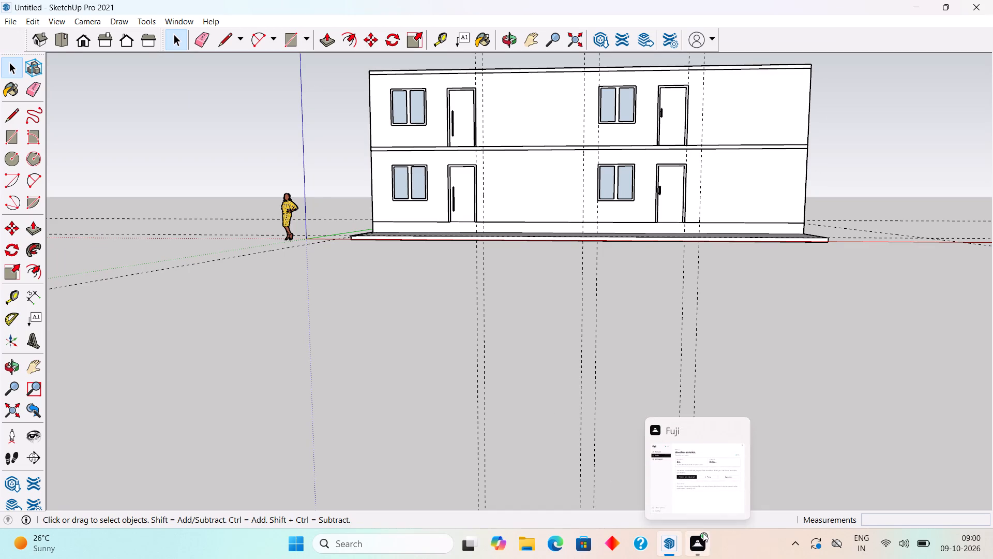
Examine the two-storey building's front facade, roof and base slab from the front and from a raised angle.
scroll(227, 355, "down", 10)
scroll(499, 267, "down", 4)
scroll(480, 91, "up", 4)
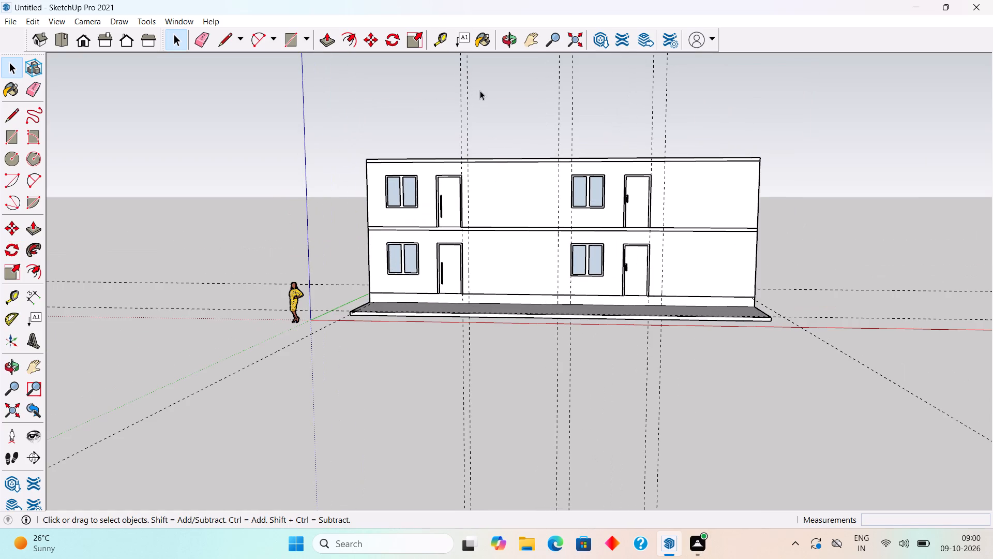
middle_click_drag(545, 232, 556, 272)
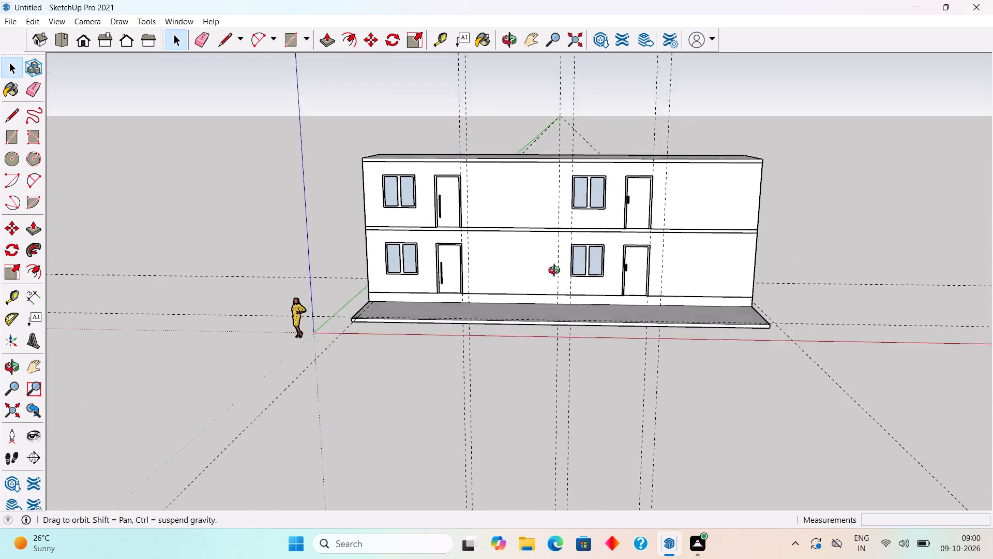
middle_click_drag(556, 272, 600, 347)
scroll(600, 347, "up", 1)
scroll(600, 347, "down", 5)
middle_click_drag(627, 262, 608, 216)
scroll(608, 216, "up", 8)
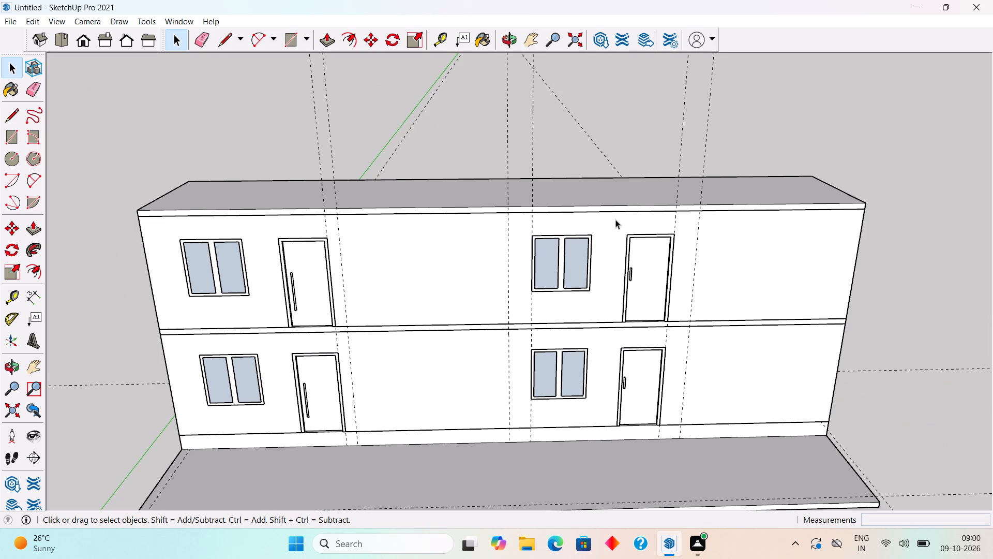
scroll(613, 222, "up", 2)
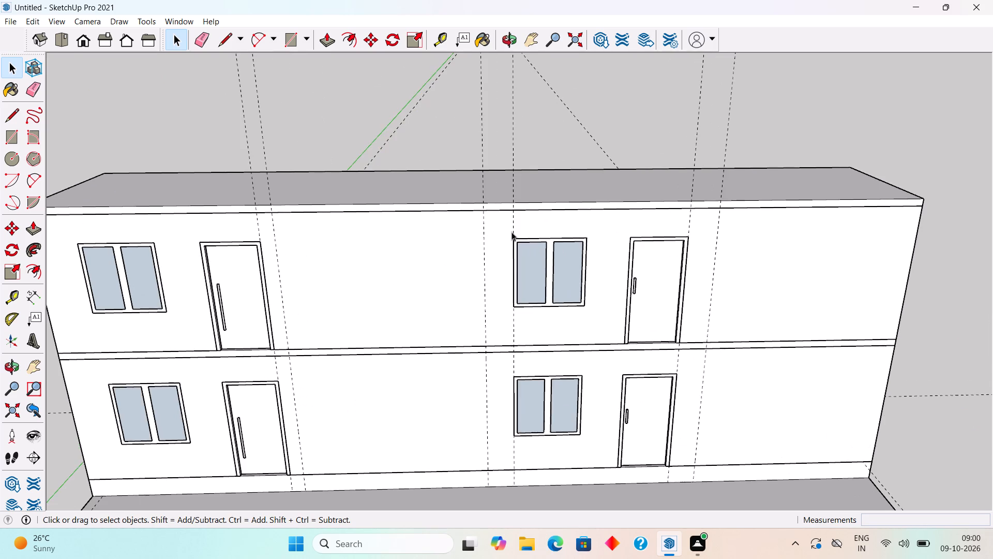
scroll(511, 232, "up", 5)
scroll(511, 232, "down", 10)
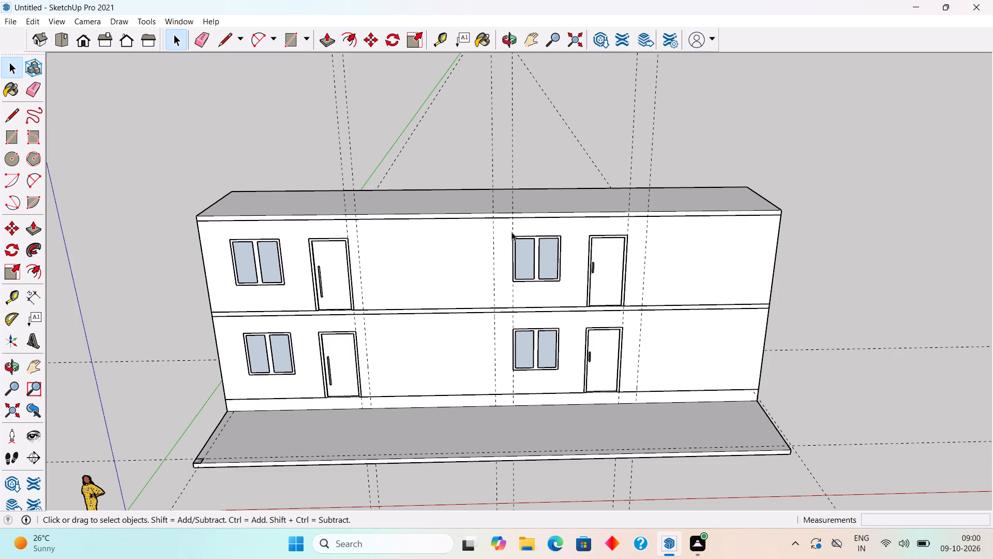
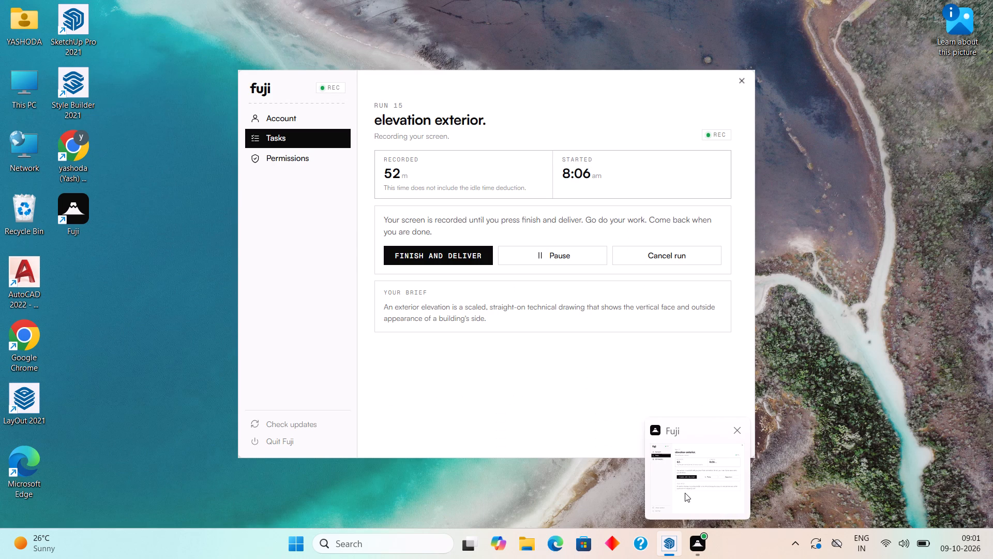
Examine the two-storey building's front windows and doors up close, and its end wall and base slab from an angled view.
scroll(350, 362, "down", 5)
scroll(384, 434, "up", 6)
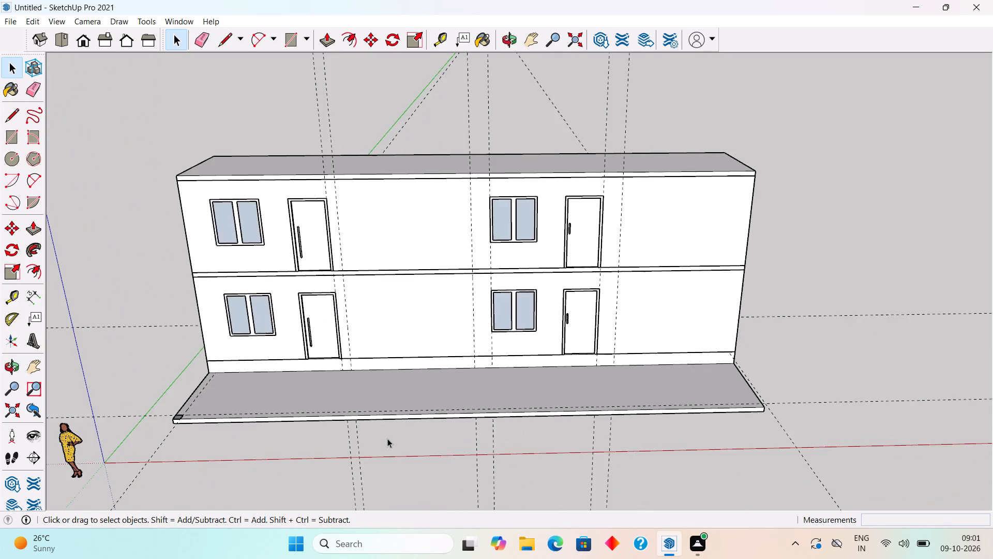
scroll(388, 438, "up", 1)
middle_click_drag(393, 418, 501, 329)
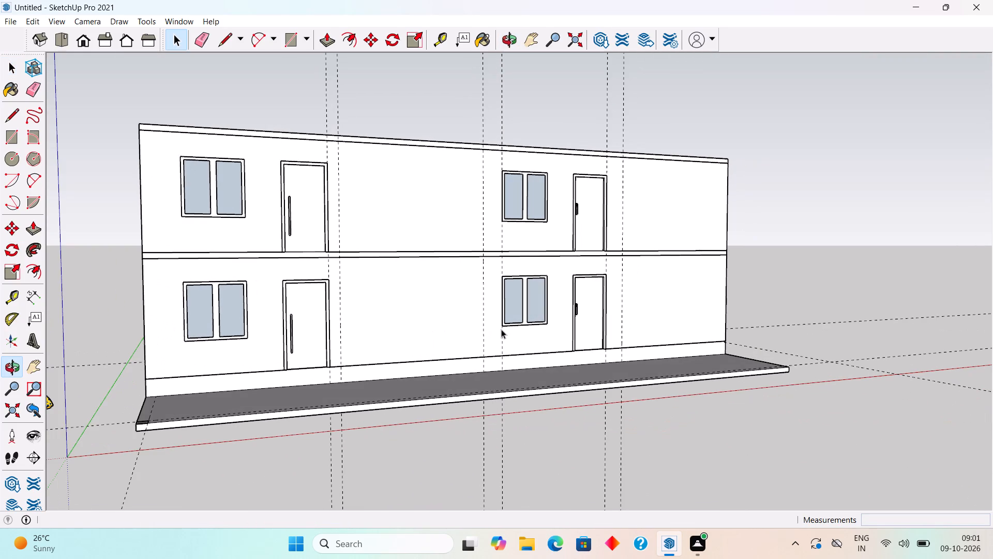
scroll(501, 329, "up", 4)
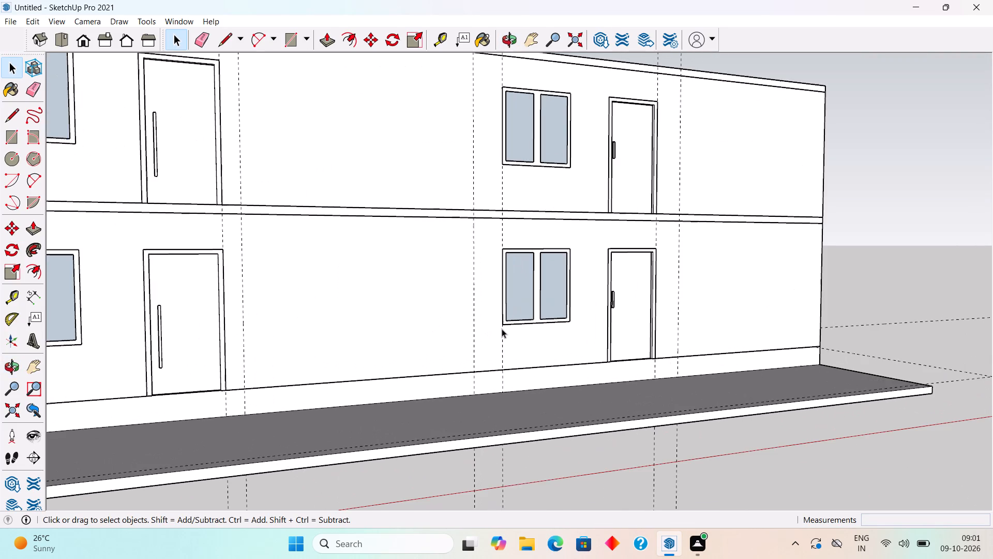
scroll(502, 329, "up", 3)
scroll(502, 329, "down", 15)
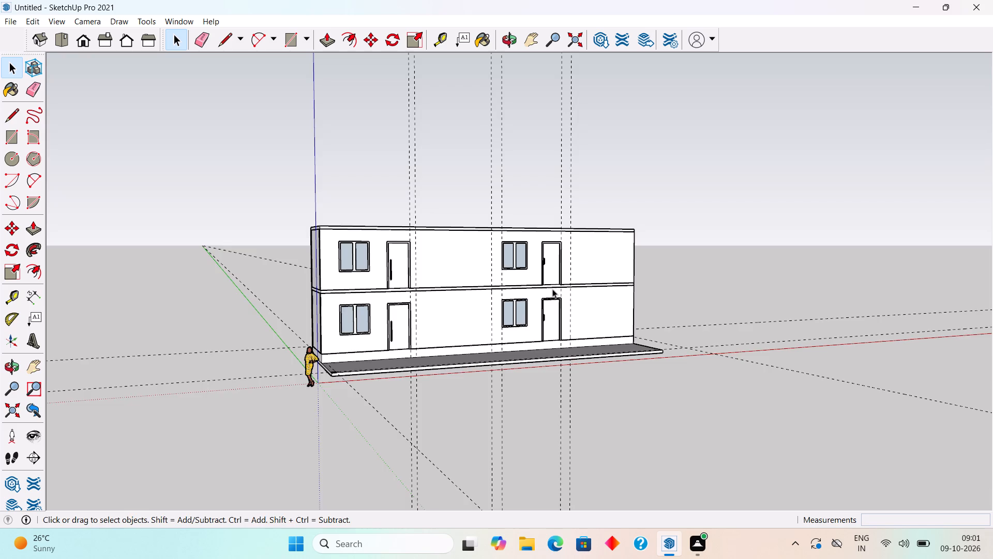
middle_click_drag(532, 295, 160, 312)
scroll(160, 313, "up", 3)
scroll(471, 349, "up", 3)
scroll(515, 346, "down", 7)
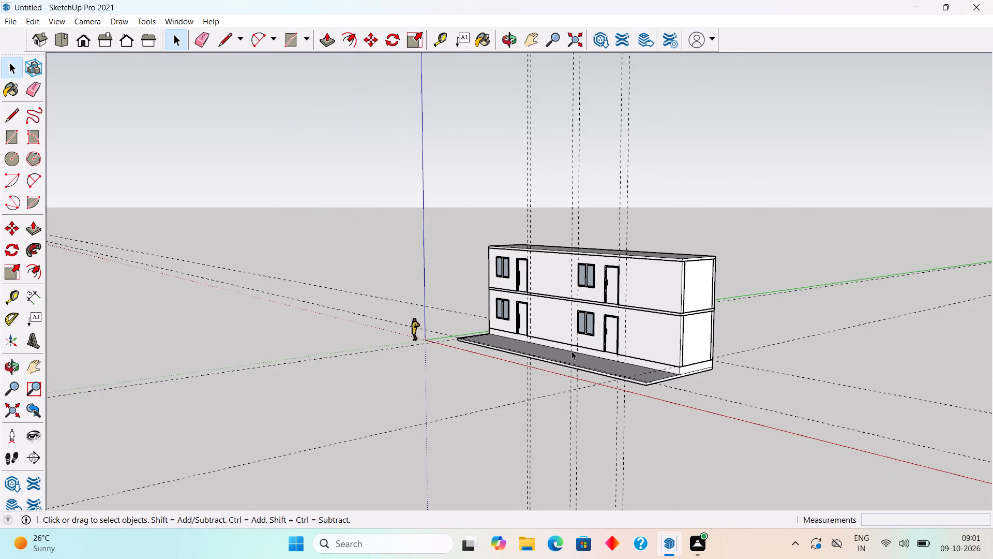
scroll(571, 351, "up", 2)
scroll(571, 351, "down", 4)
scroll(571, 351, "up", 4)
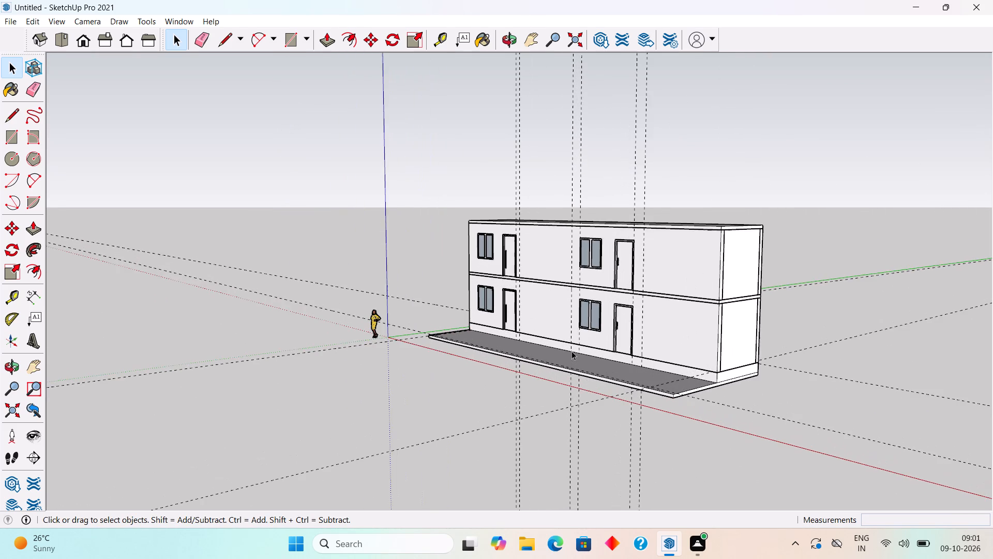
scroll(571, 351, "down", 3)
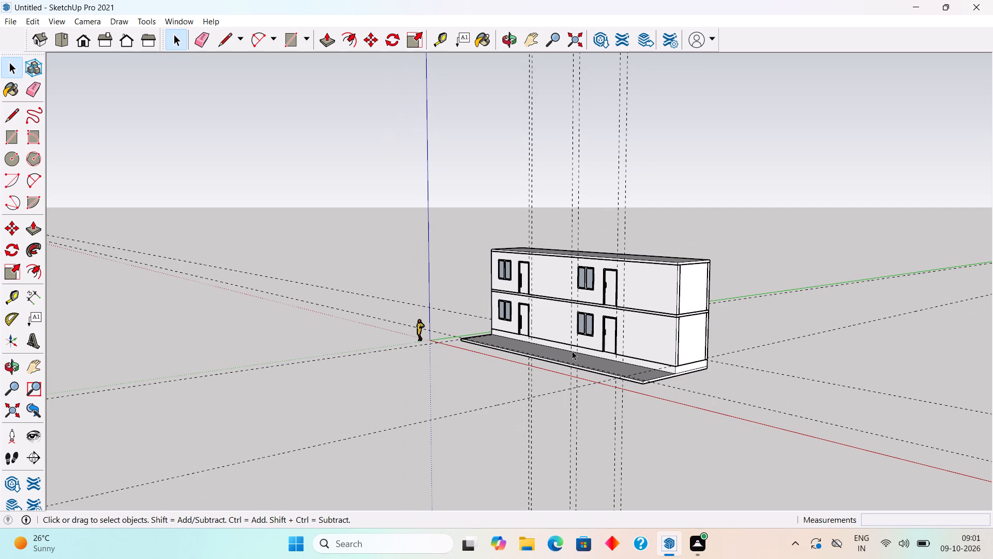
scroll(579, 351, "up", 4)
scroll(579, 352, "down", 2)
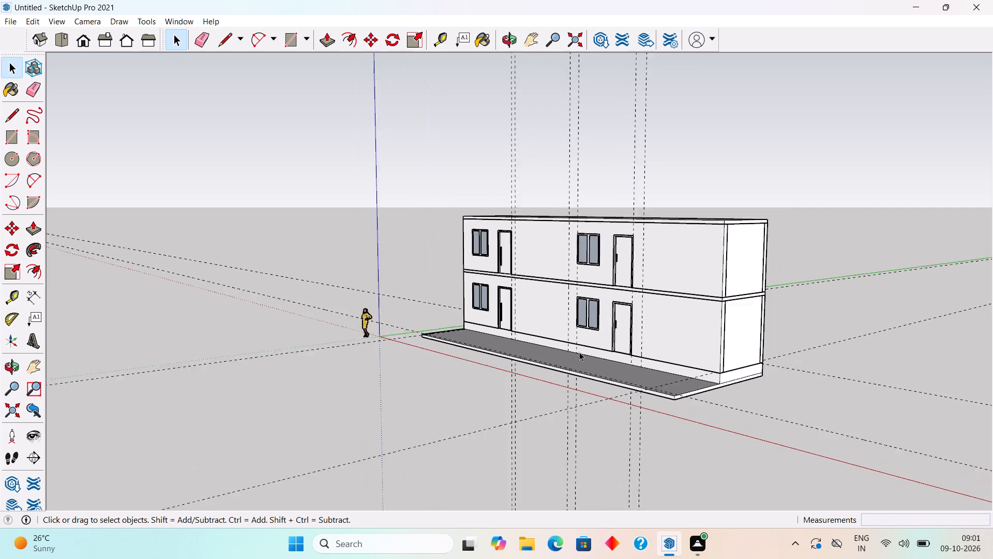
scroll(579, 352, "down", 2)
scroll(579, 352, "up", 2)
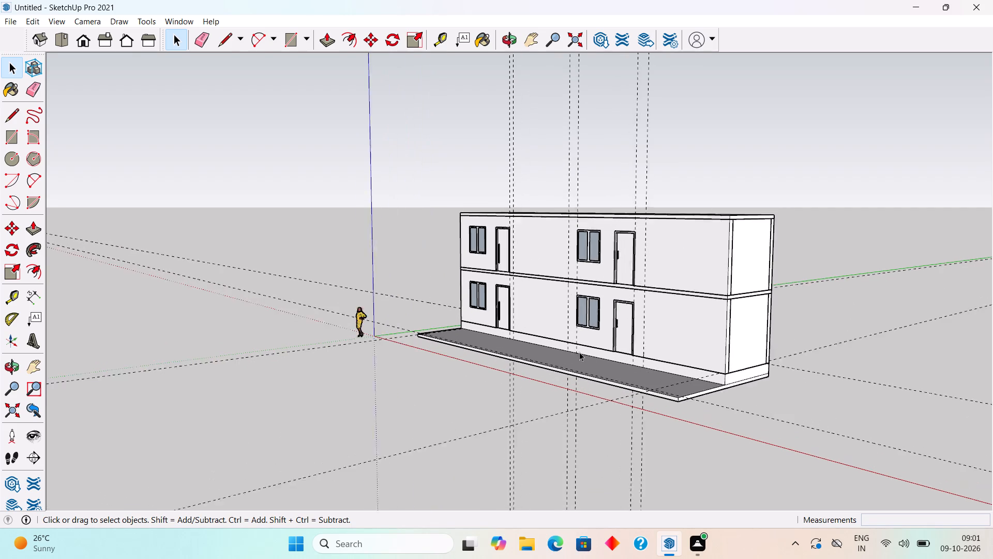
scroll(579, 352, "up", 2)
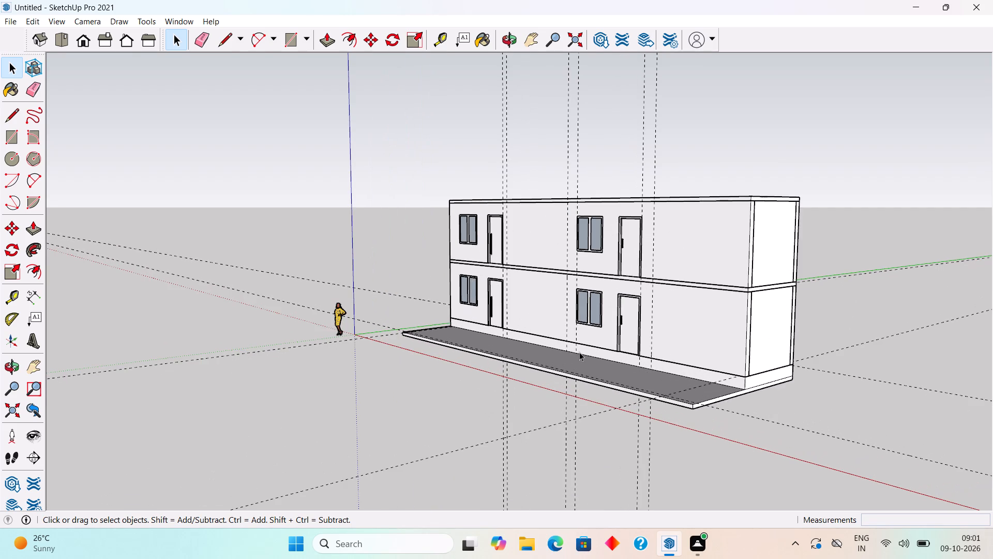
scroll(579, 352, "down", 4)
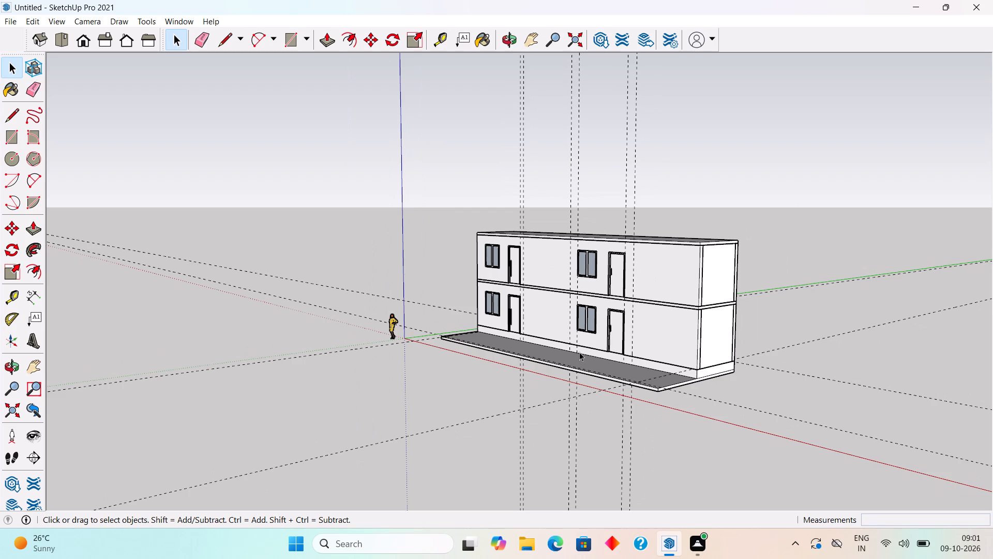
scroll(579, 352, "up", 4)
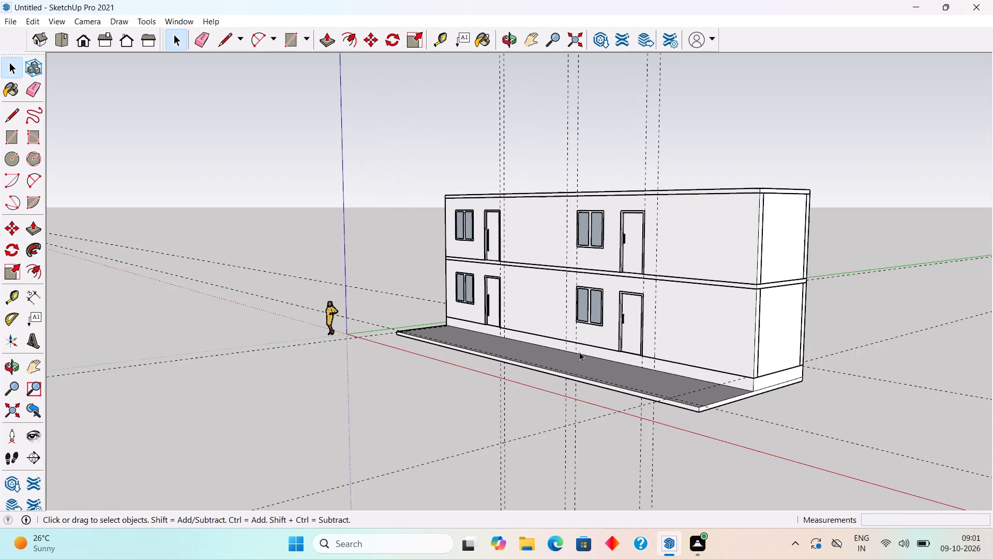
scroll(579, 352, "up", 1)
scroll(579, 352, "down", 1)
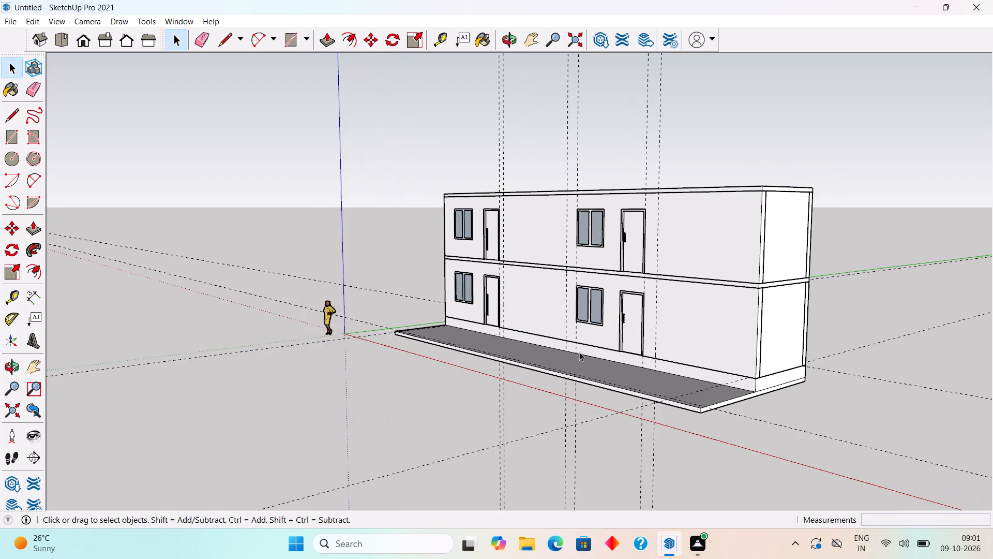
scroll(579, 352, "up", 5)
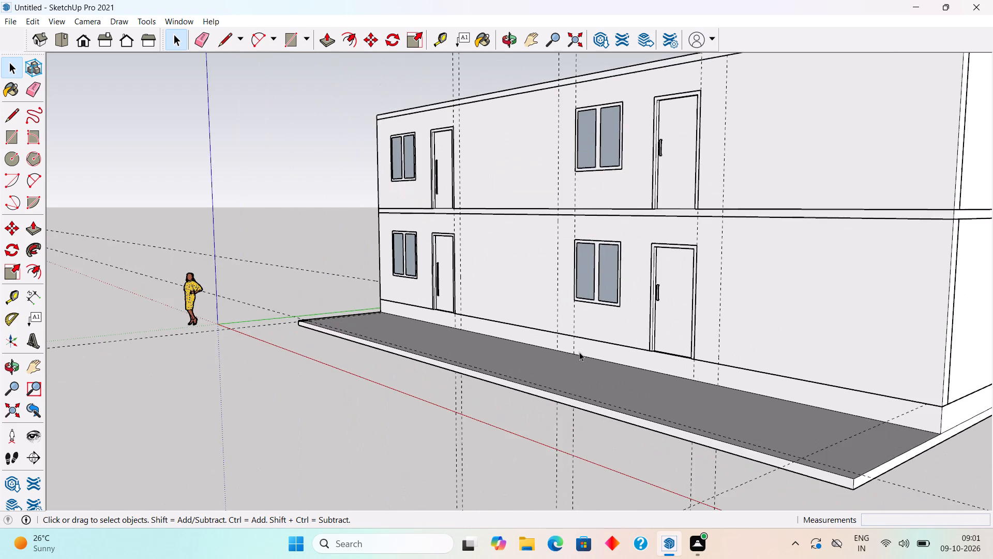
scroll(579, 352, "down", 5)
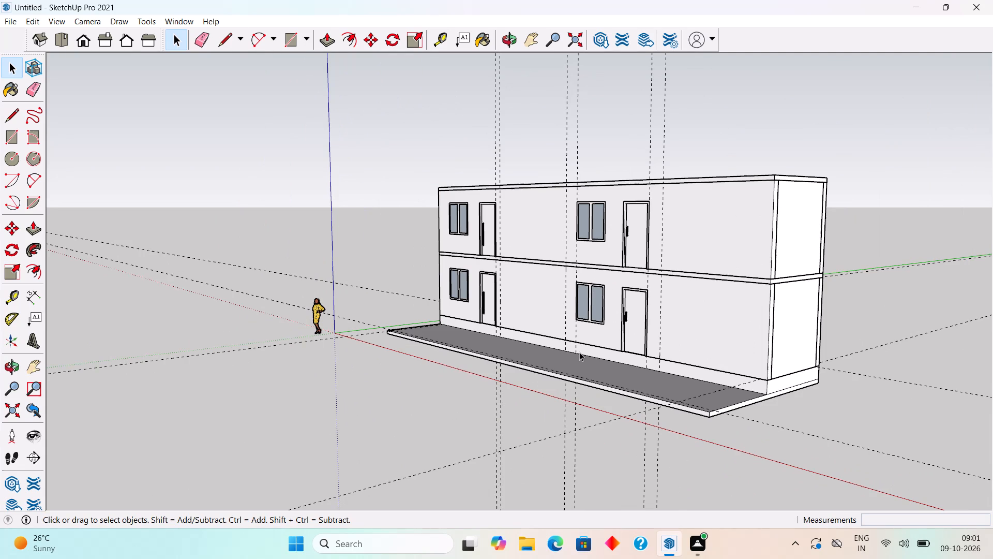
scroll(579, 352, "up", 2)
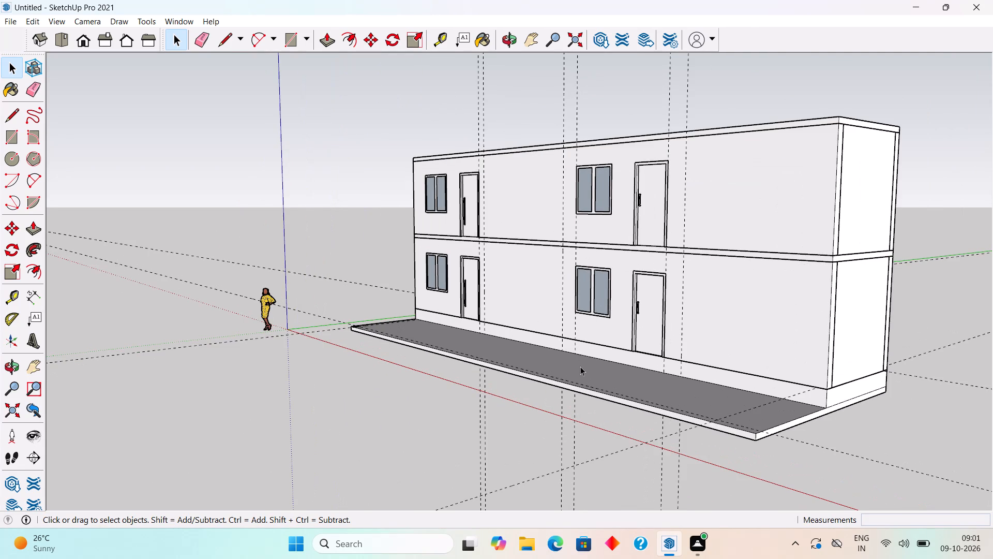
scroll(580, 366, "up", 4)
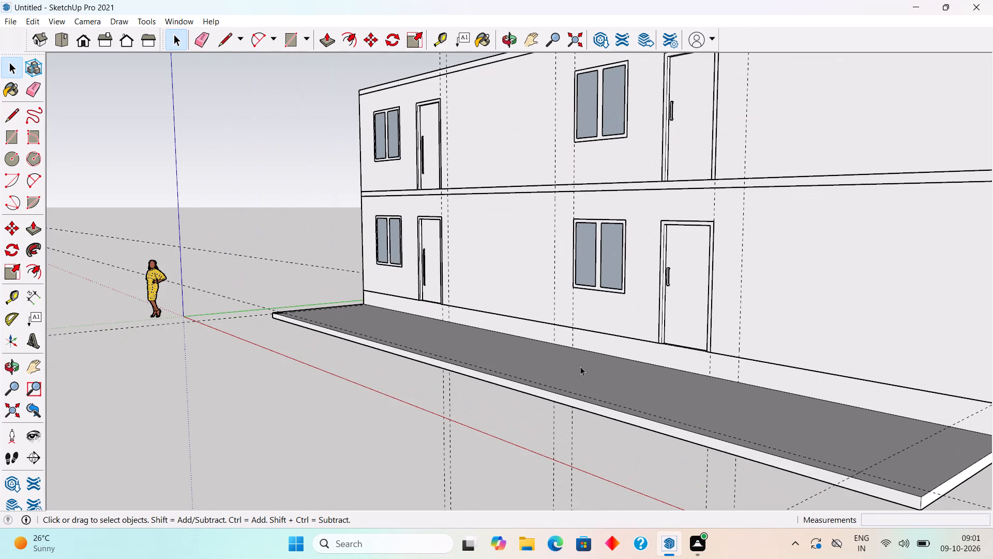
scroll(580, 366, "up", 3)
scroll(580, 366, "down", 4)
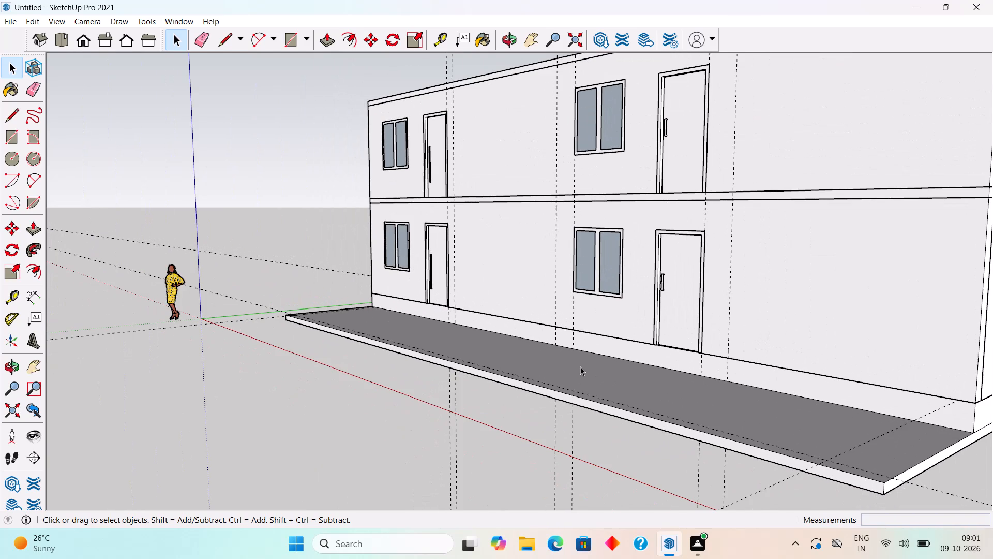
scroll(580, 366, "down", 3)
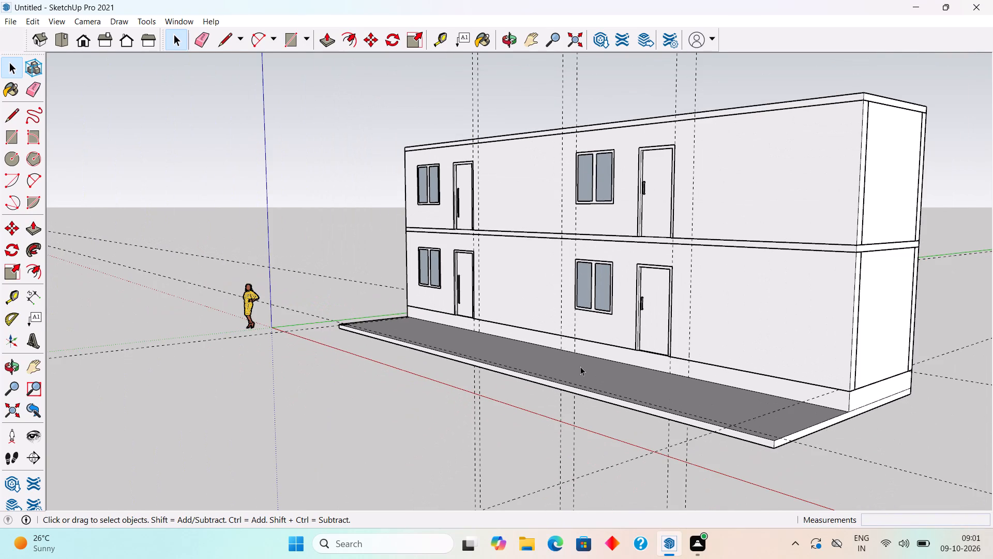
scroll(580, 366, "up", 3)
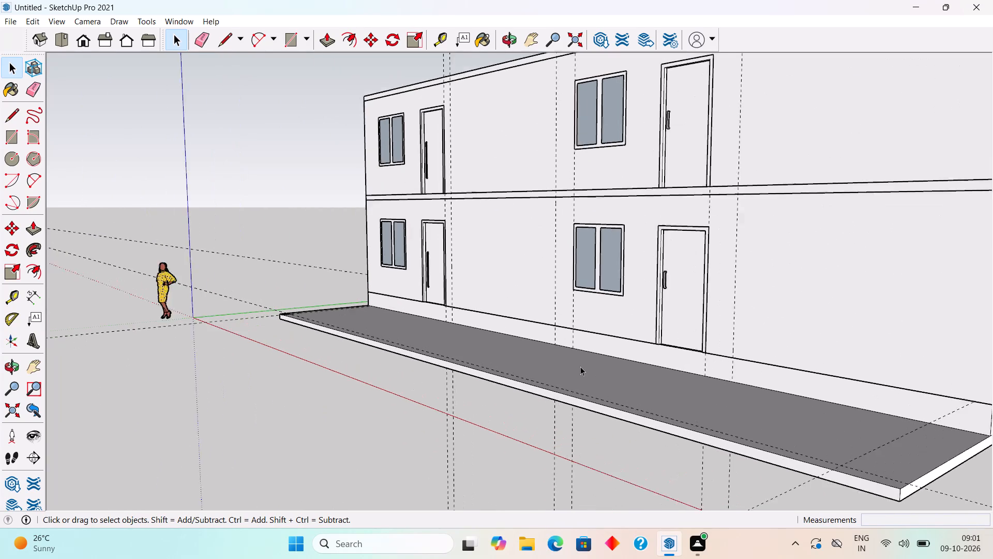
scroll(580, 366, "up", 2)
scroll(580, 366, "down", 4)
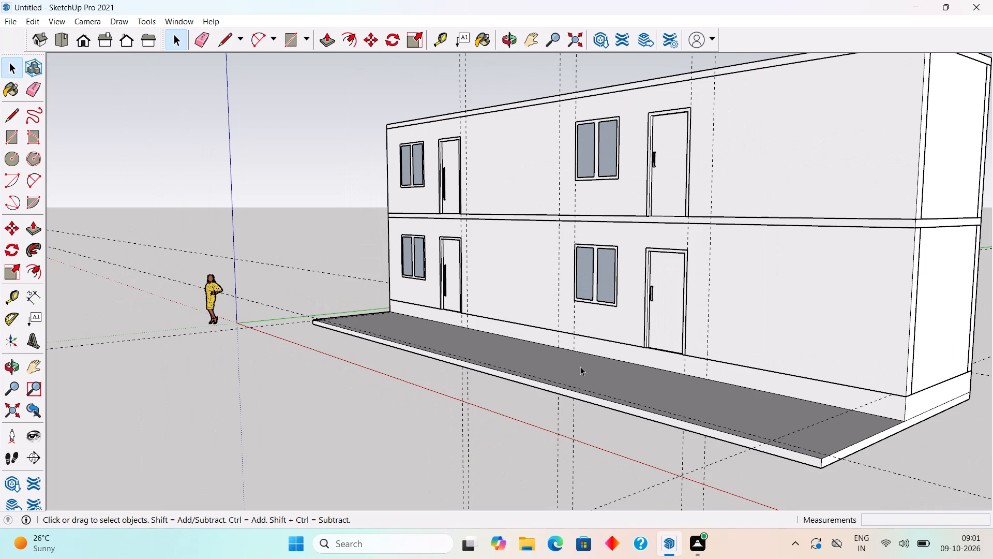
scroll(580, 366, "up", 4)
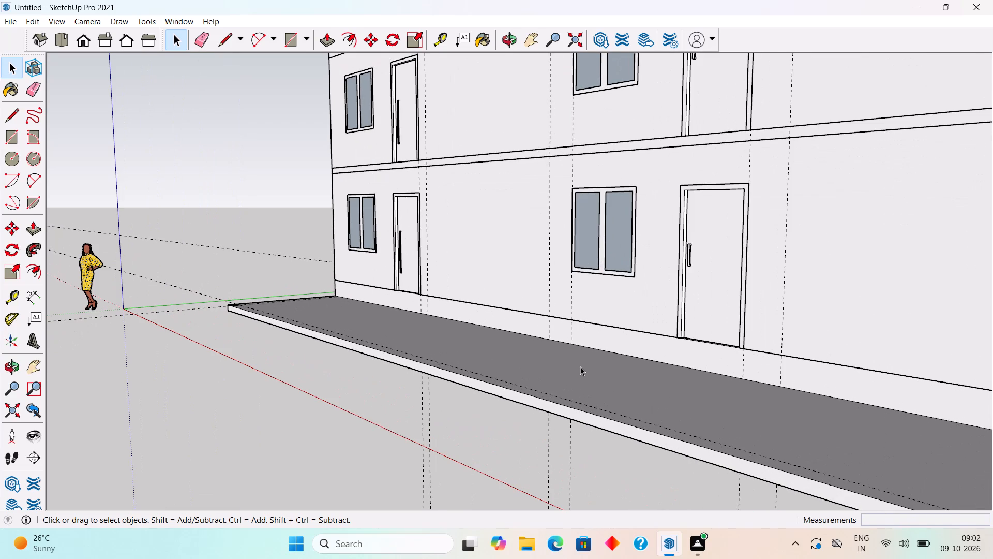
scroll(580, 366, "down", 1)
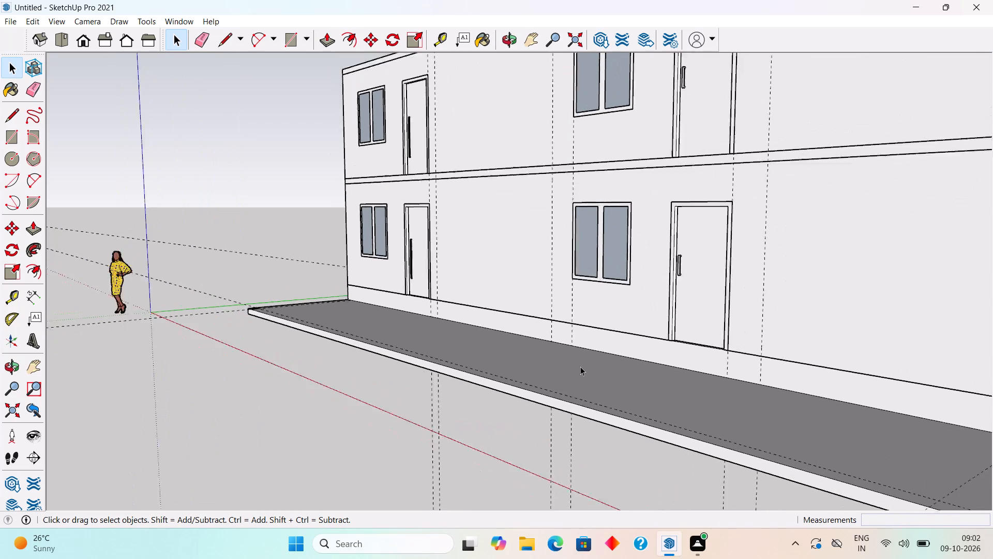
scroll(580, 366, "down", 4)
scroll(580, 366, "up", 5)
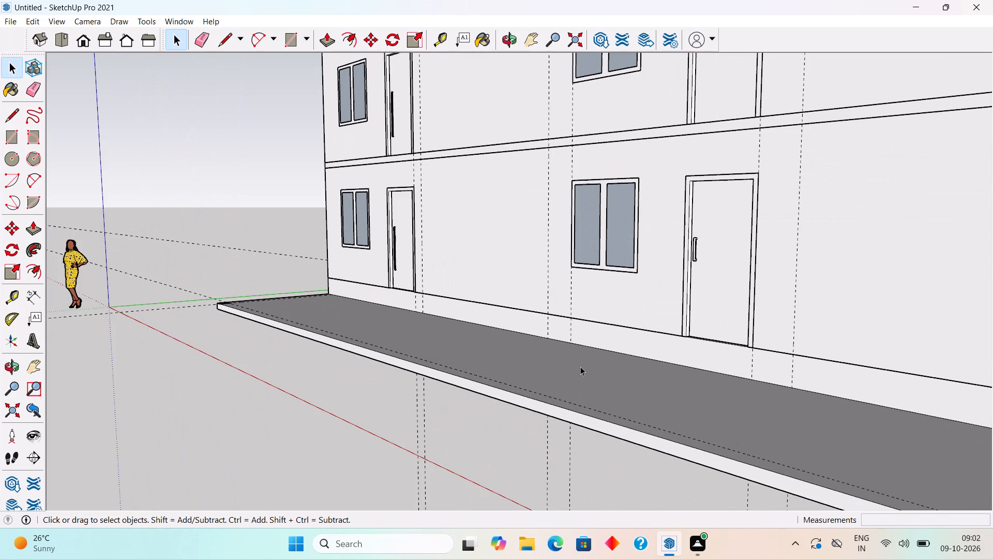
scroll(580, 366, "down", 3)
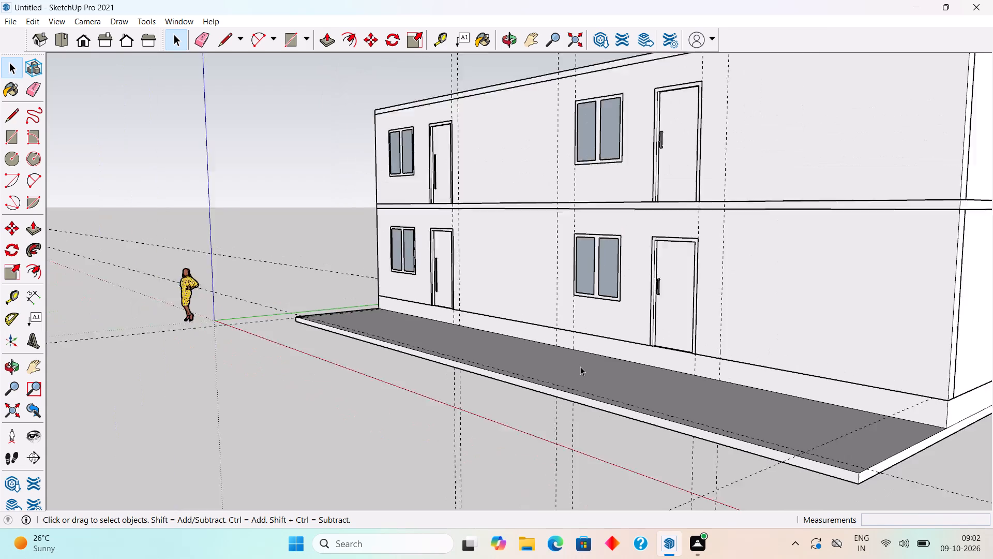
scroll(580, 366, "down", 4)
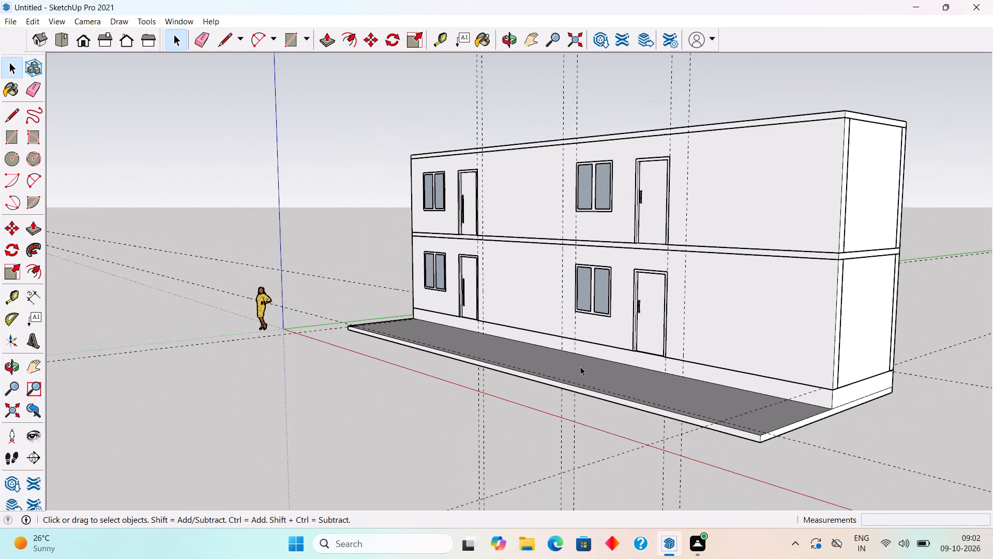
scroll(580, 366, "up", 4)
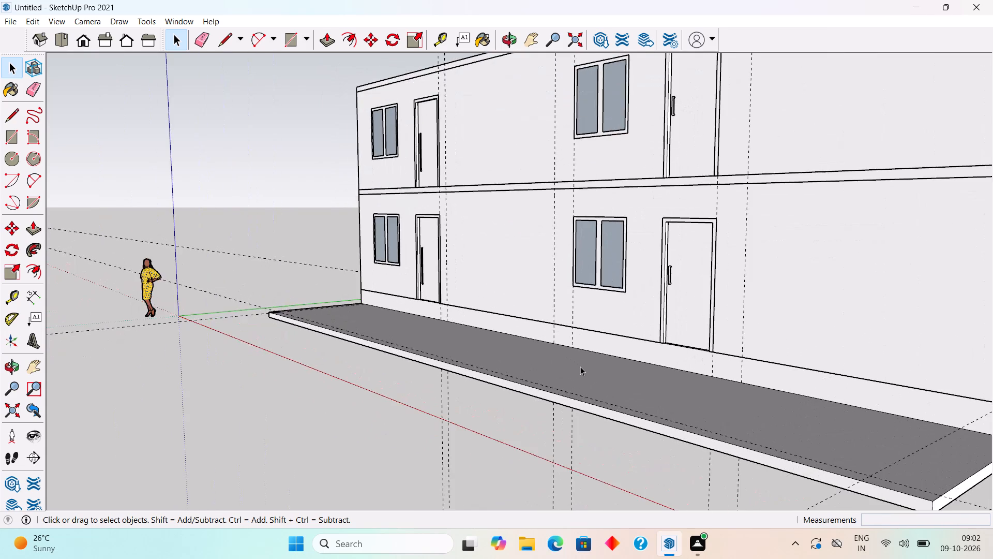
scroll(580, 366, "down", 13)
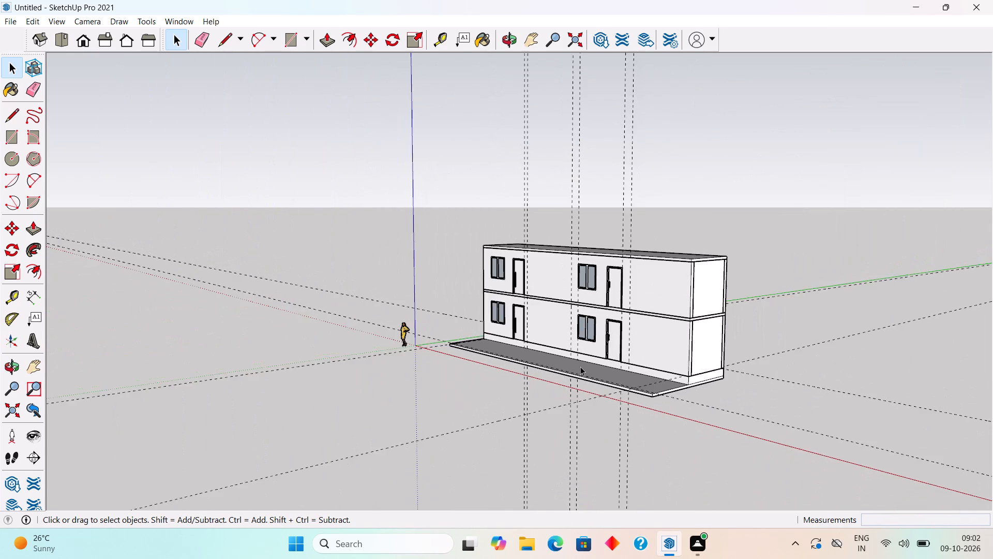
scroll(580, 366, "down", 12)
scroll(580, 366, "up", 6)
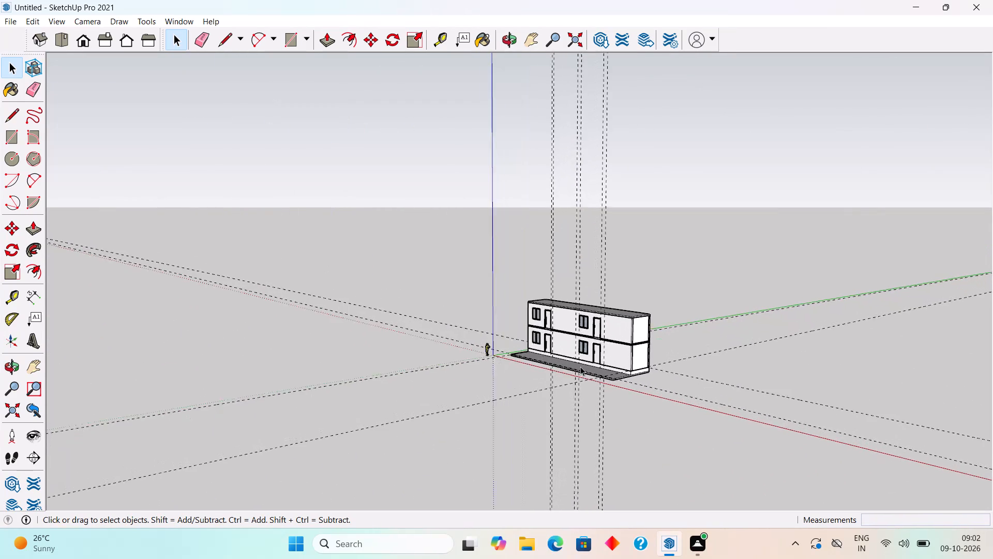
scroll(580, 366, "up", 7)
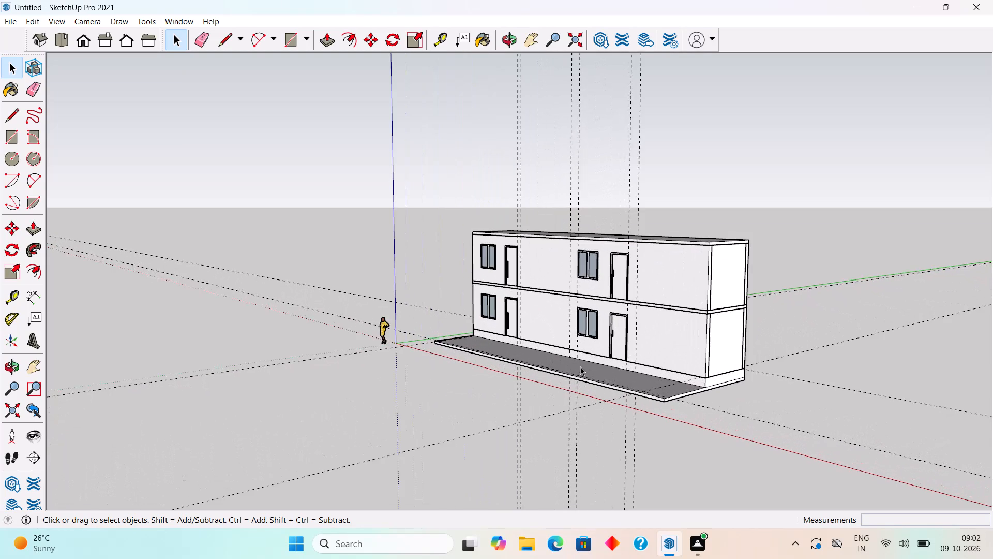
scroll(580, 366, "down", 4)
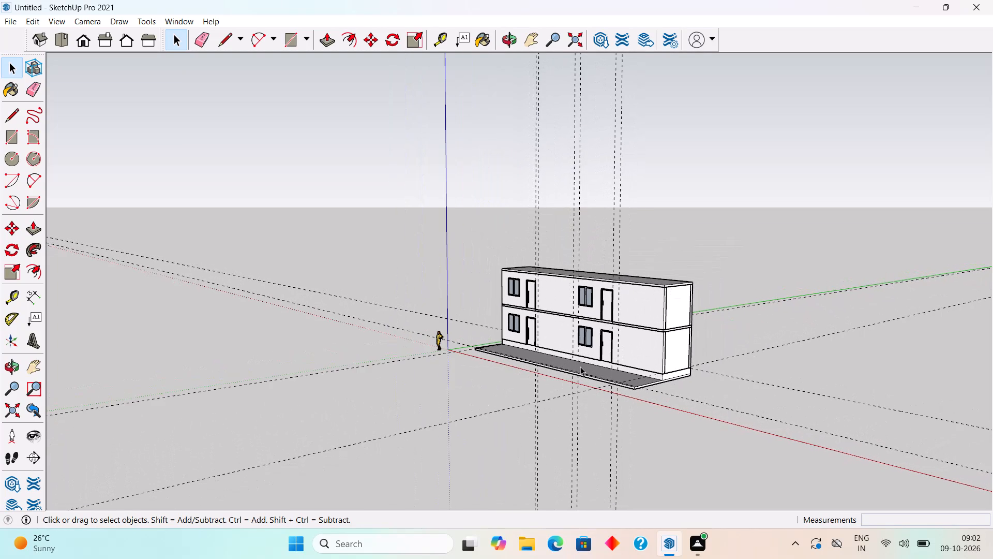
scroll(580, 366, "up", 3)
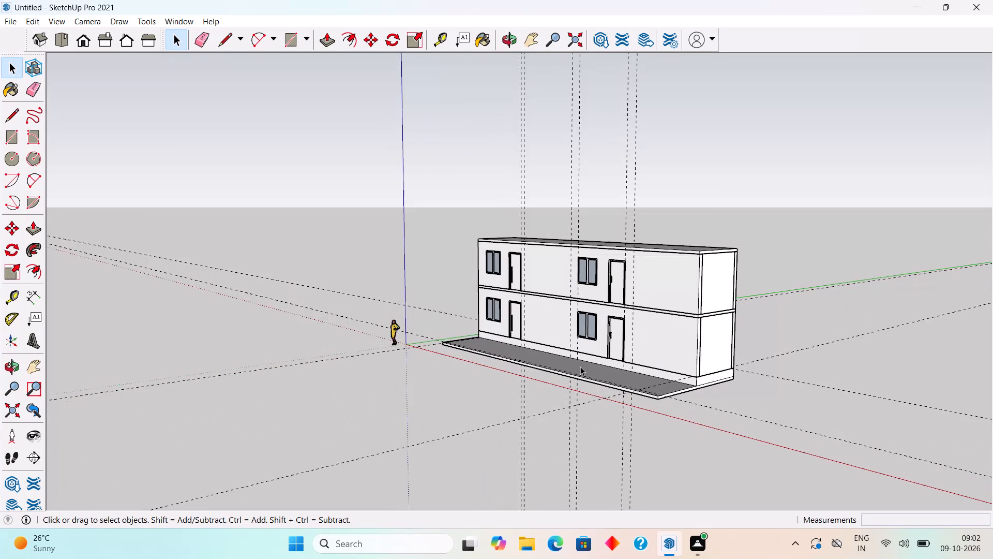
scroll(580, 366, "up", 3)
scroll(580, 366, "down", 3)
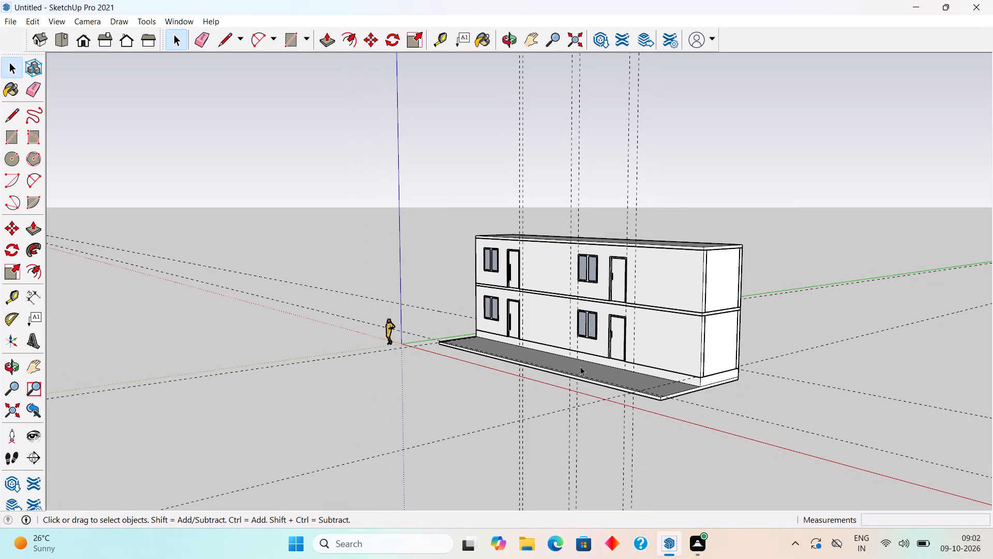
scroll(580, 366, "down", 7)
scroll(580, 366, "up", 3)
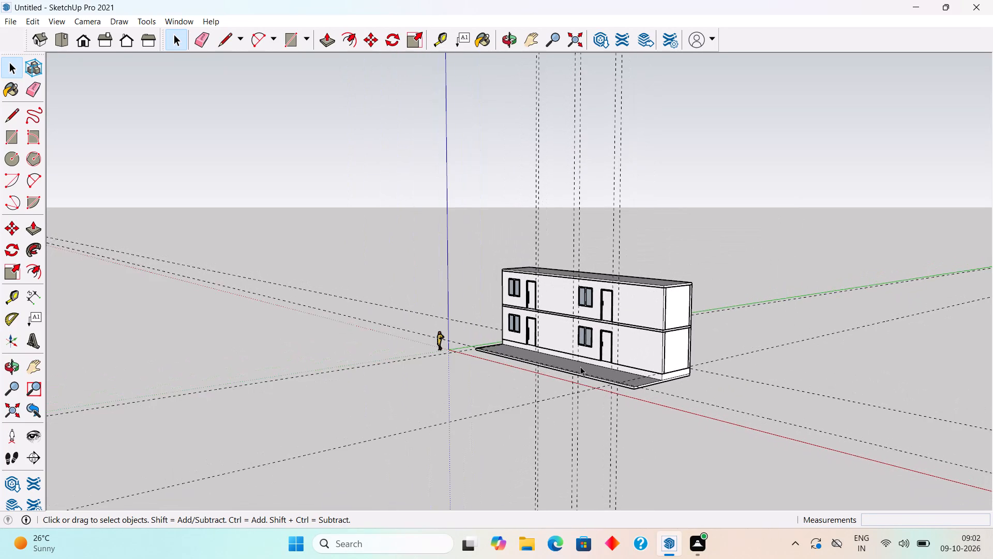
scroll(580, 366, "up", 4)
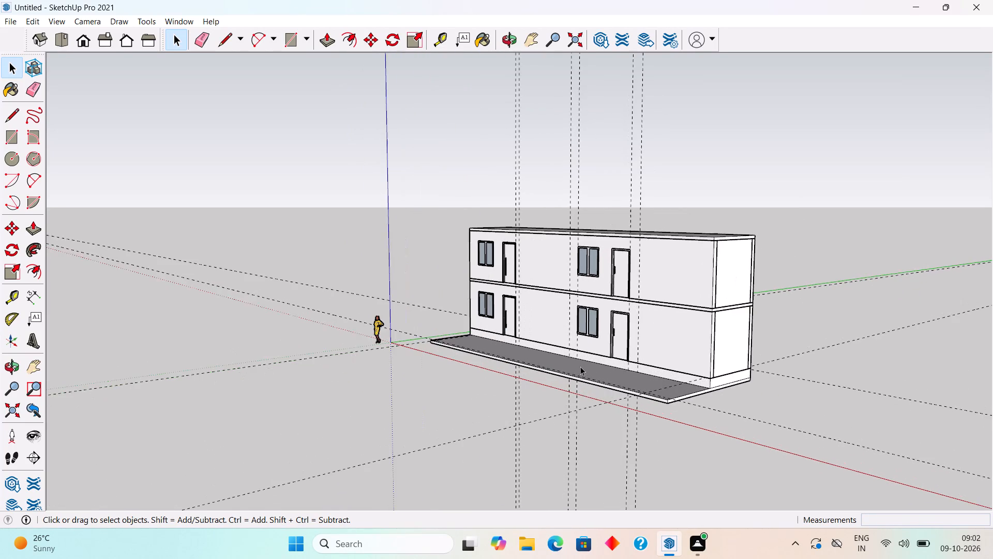
Examine the porch slab and the ground-floor windows and doors up close from an angled view along the facade.
scroll(580, 366, "up", 3)
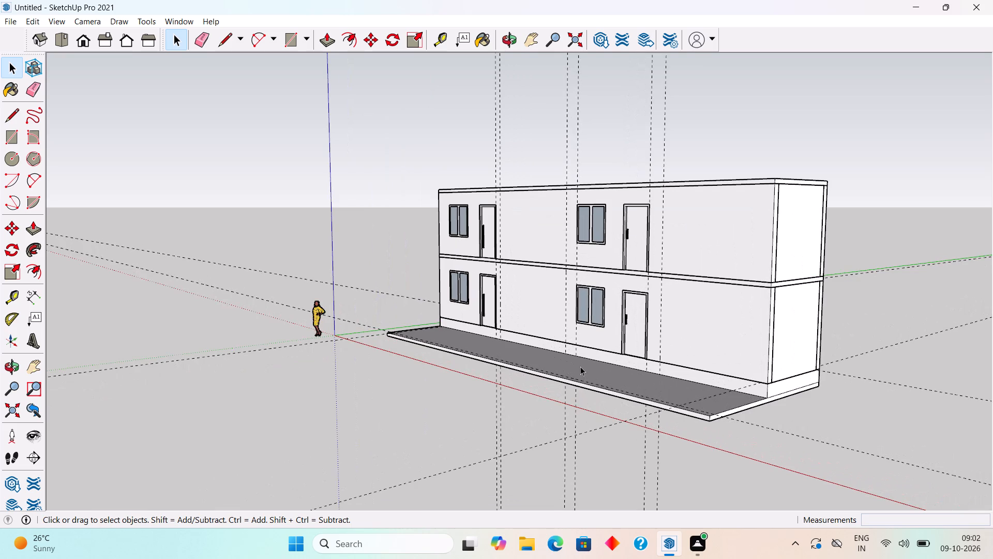
scroll(580, 366, "down", 2)
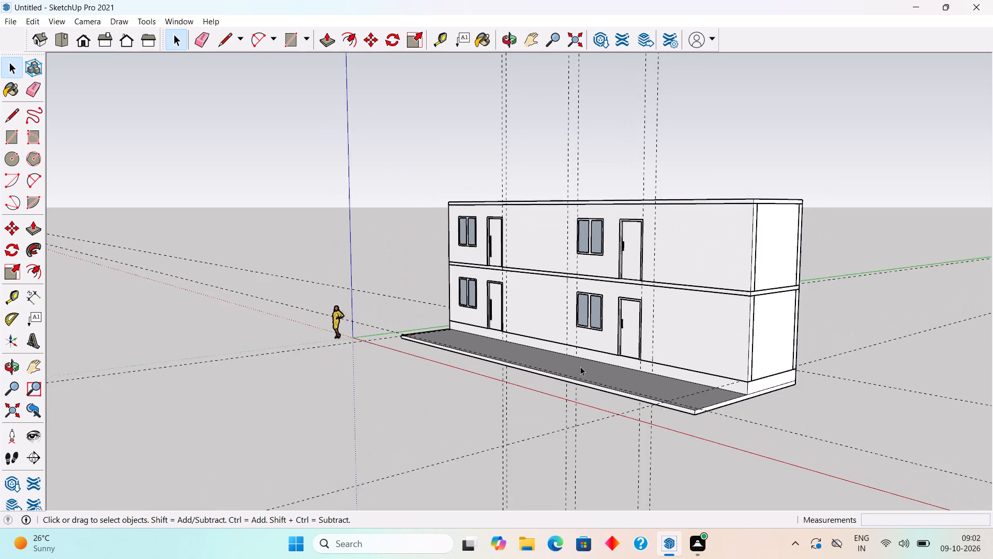
scroll(580, 366, "down", 1)
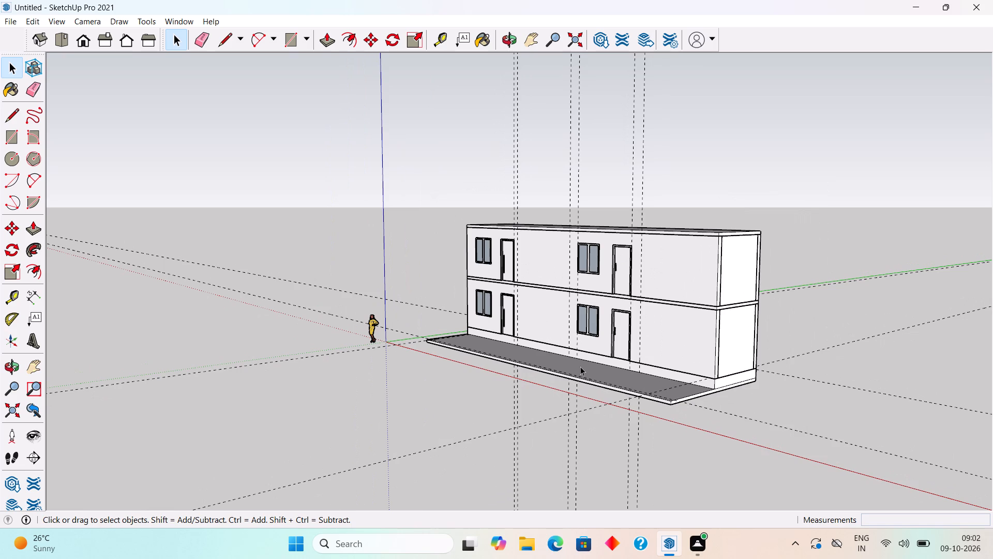
scroll(580, 366, "up", 5)
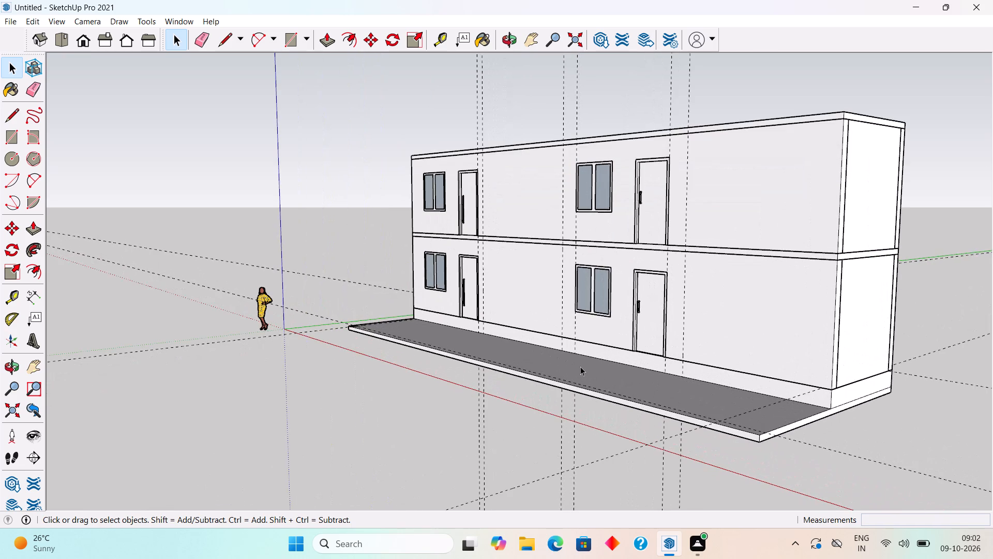
scroll(580, 366, "down", 3)
scroll(580, 366, "up", 3)
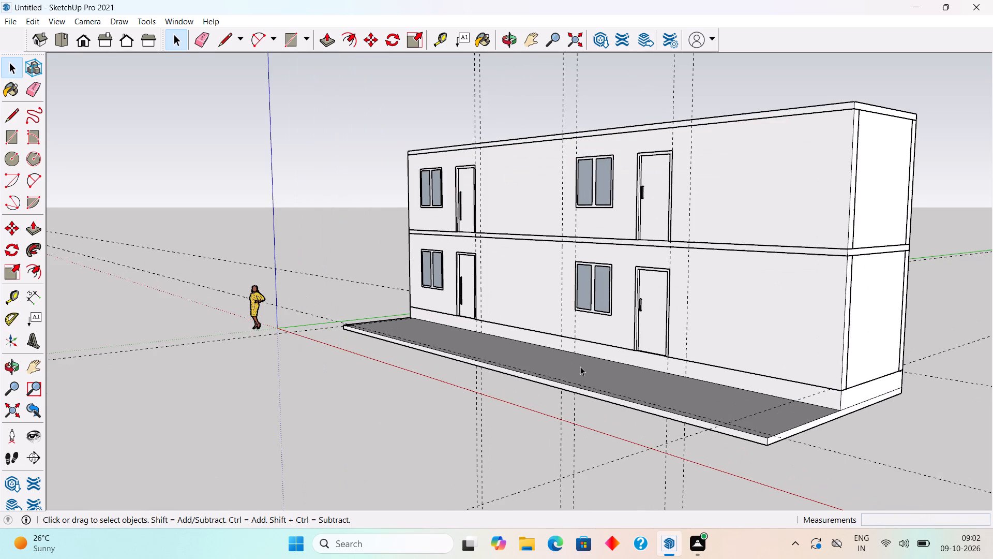
scroll(580, 366, "up", 4)
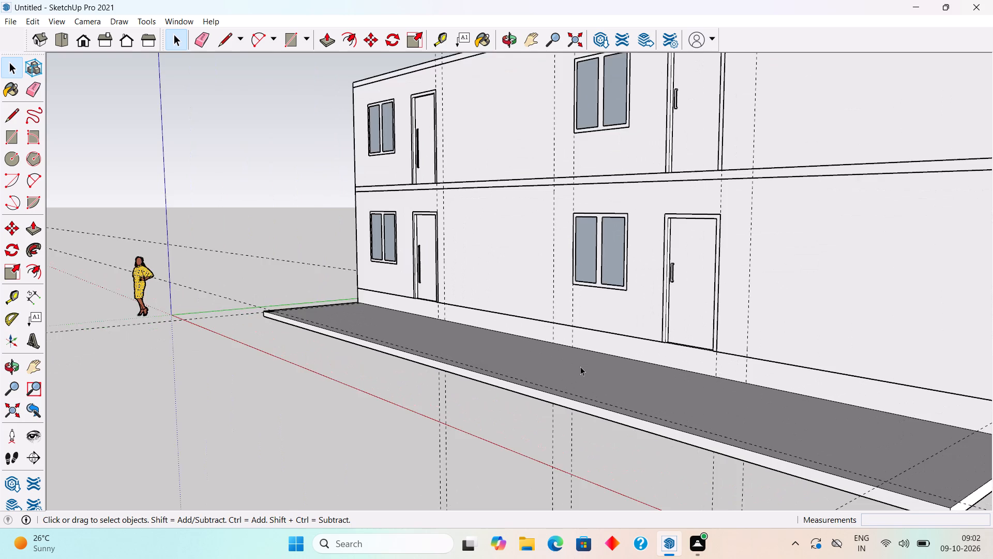
scroll(580, 366, "up", 4)
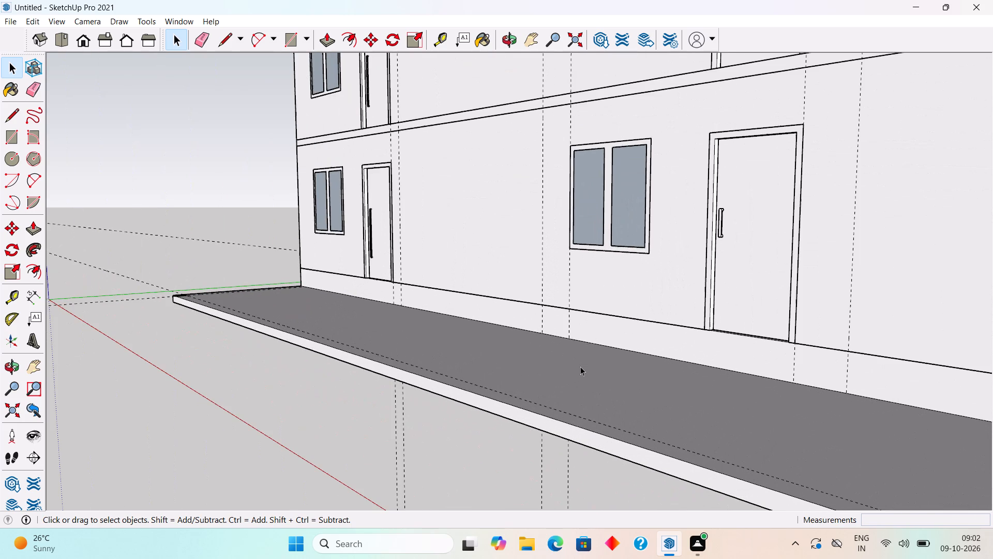
scroll(580, 366, "down", 3)
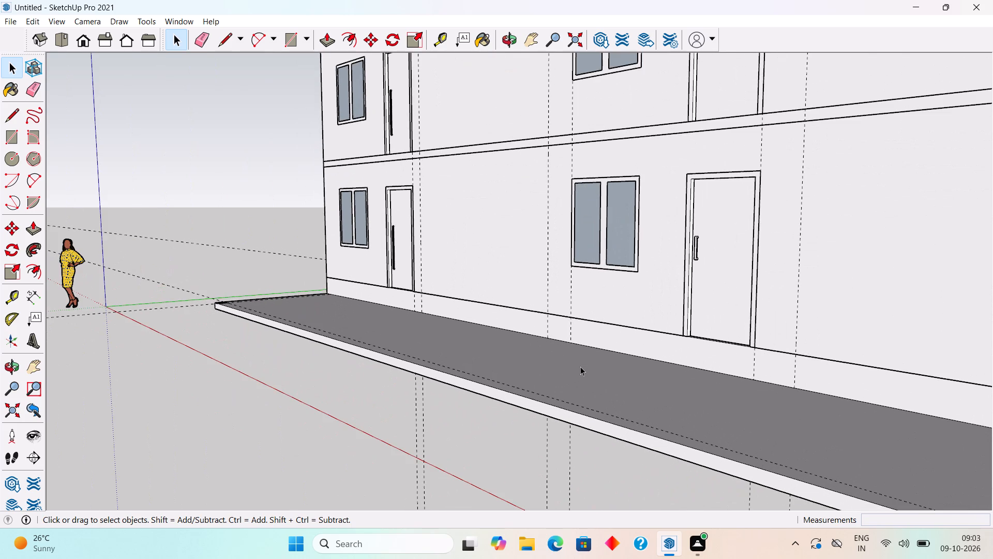
scroll(580, 366, "up", 7)
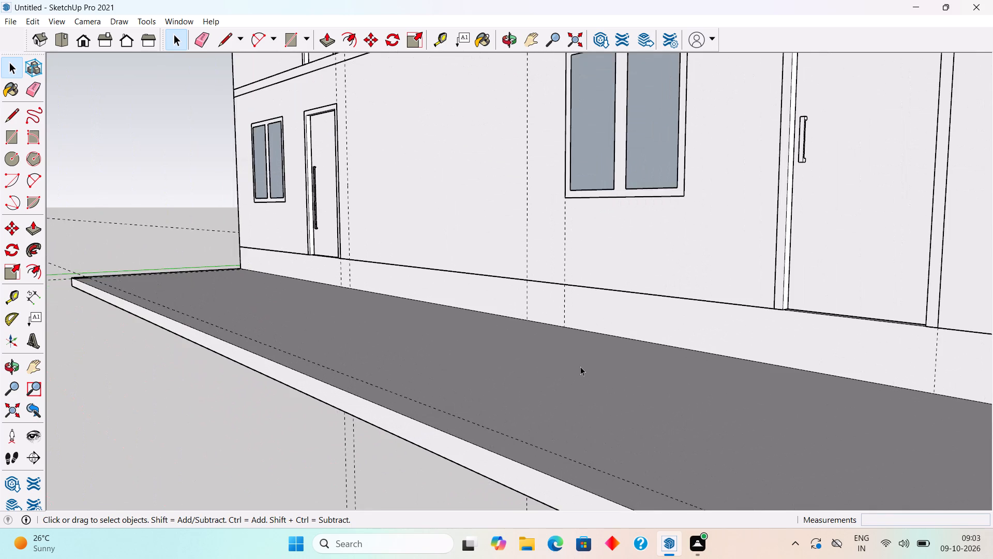
scroll(580, 366, "down", 2)
scroll(580, 366, "up", 1)
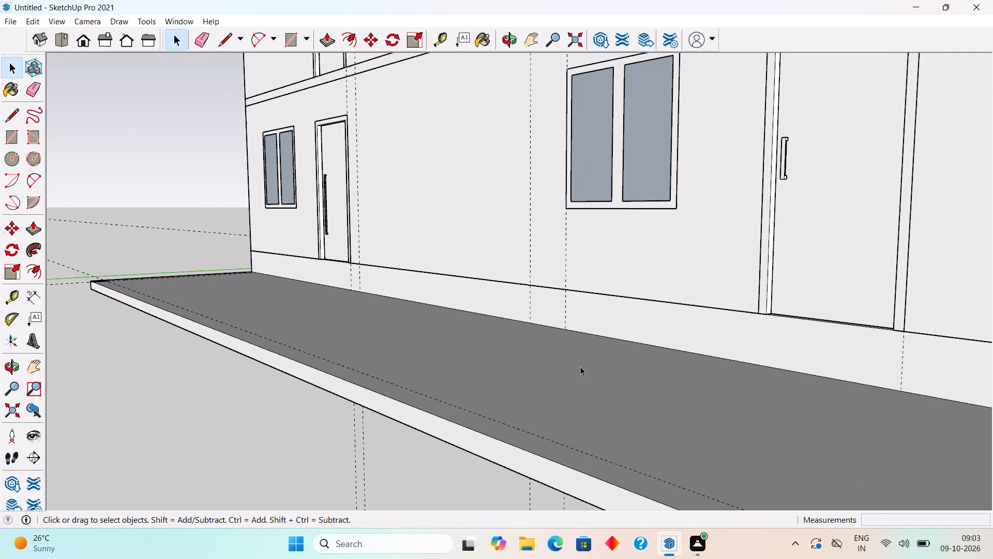
scroll(580, 366, "up", 2)
scroll(580, 366, "down", 3)
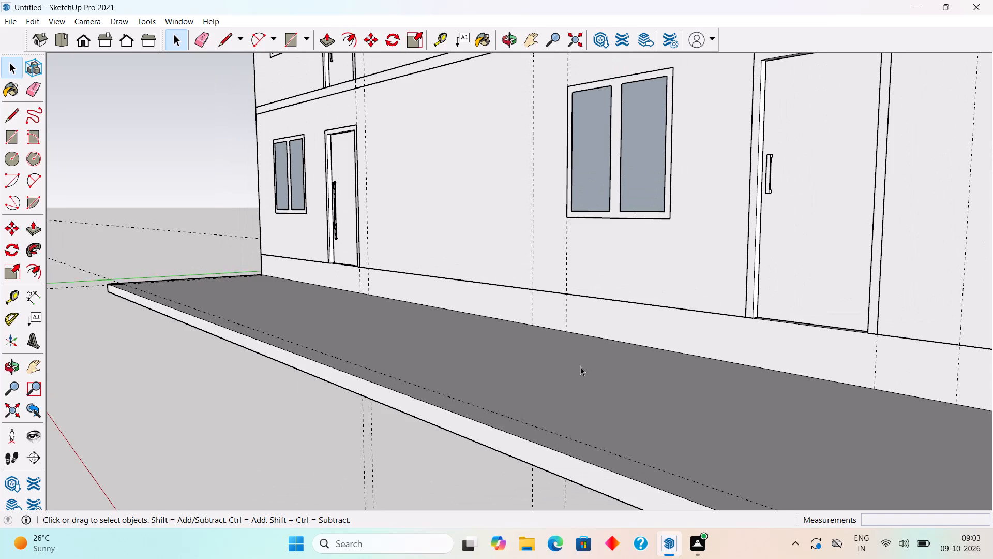
scroll(580, 366, "up", 4)
scroll(580, 366, "down", 4)
scroll(580, 366, "up", 2)
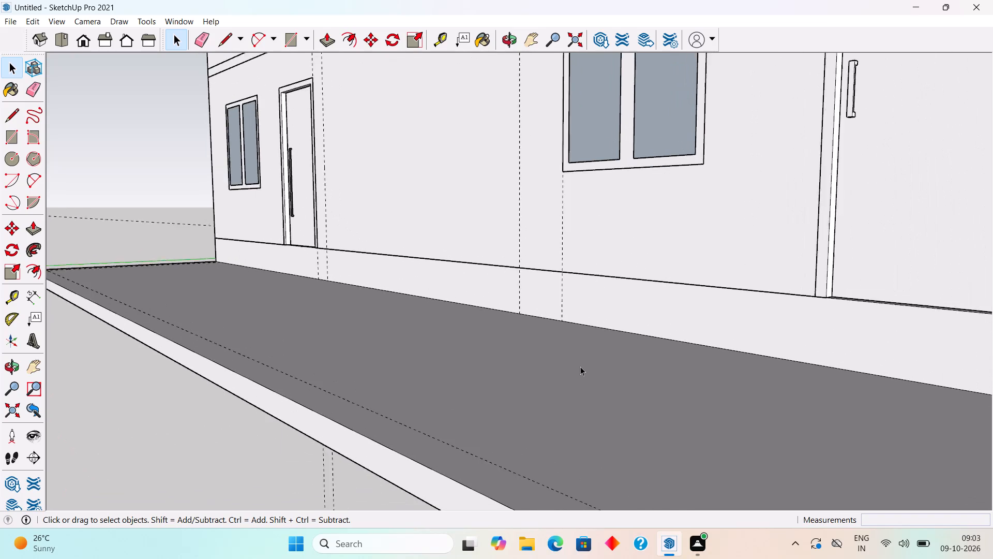
scroll(580, 366, "up", 6)
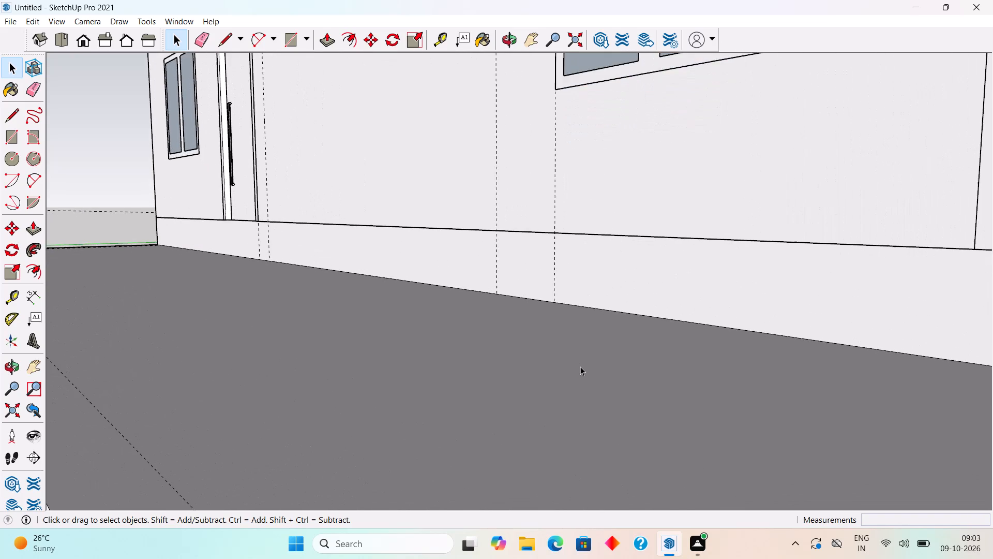
scroll(580, 366, "down", 8)
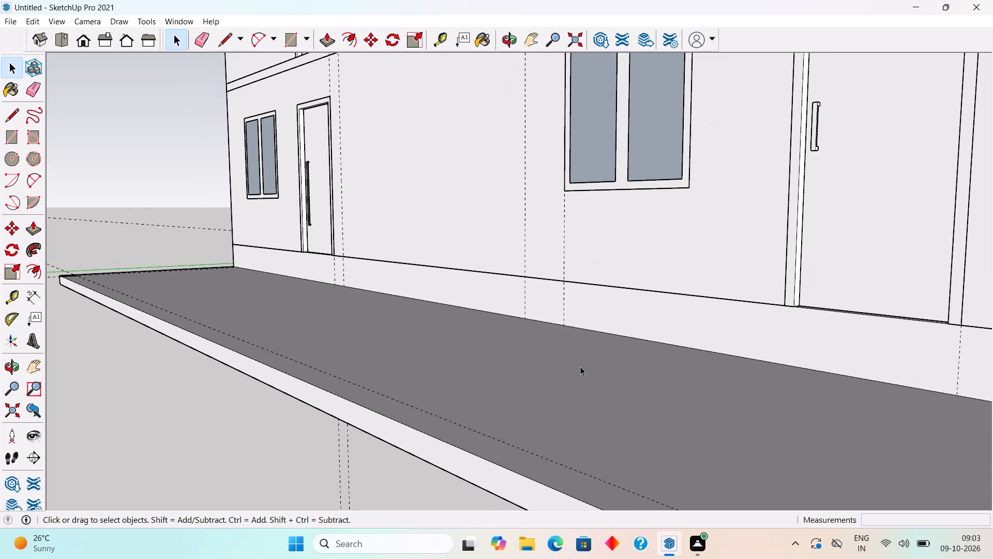
scroll(580, 366, "up", 3)
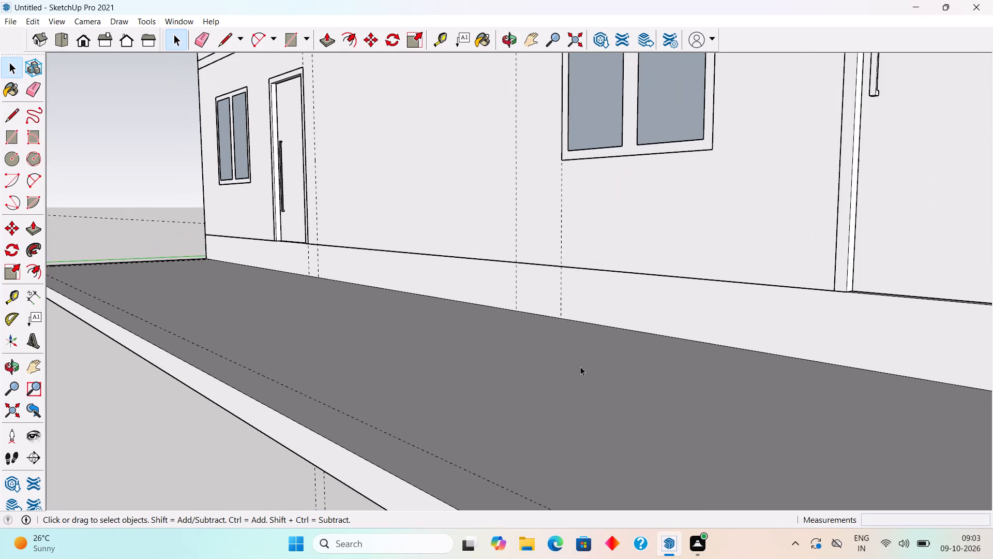
scroll(580, 366, "down", 4)
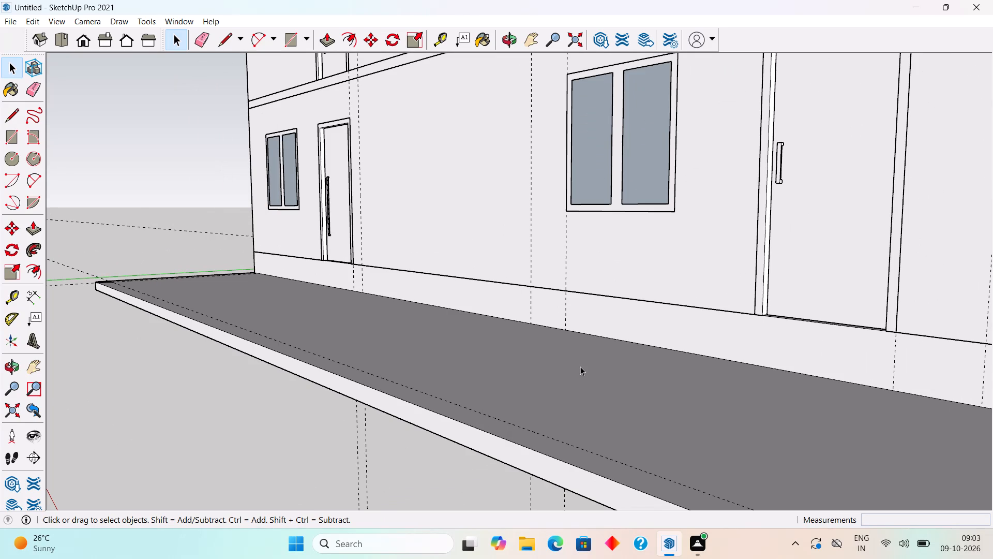
scroll(580, 366, "down", 1)
scroll(580, 366, "up", 3)
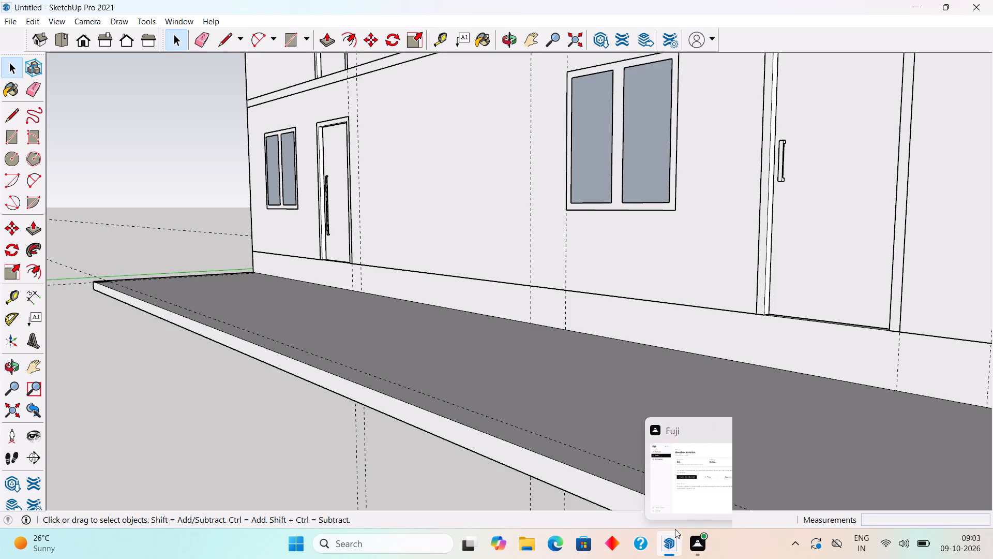
Examine the whole two-storey facade, roof and front slab from the front and from raised angles.
scroll(576, 349, "down", 18)
middle_click_drag(645, 420, 759, 415)
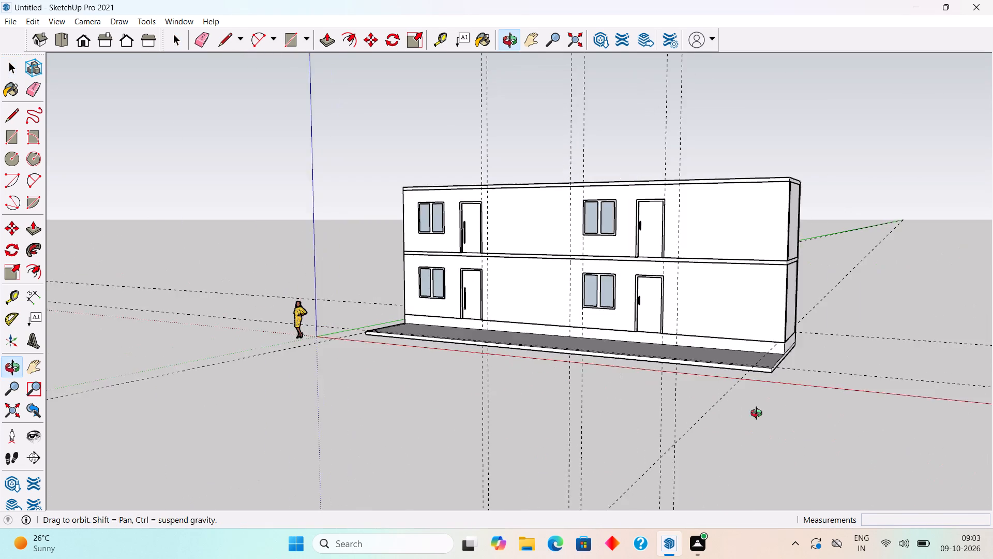
middle_click_drag(759, 415, 759, 415)
scroll(759, 415, "up", 5)
middle_click_drag(444, 244, 650, 372)
scroll(650, 372, "up", 1)
scroll(650, 372, "down", 5)
scroll(650, 372, "up", 3)
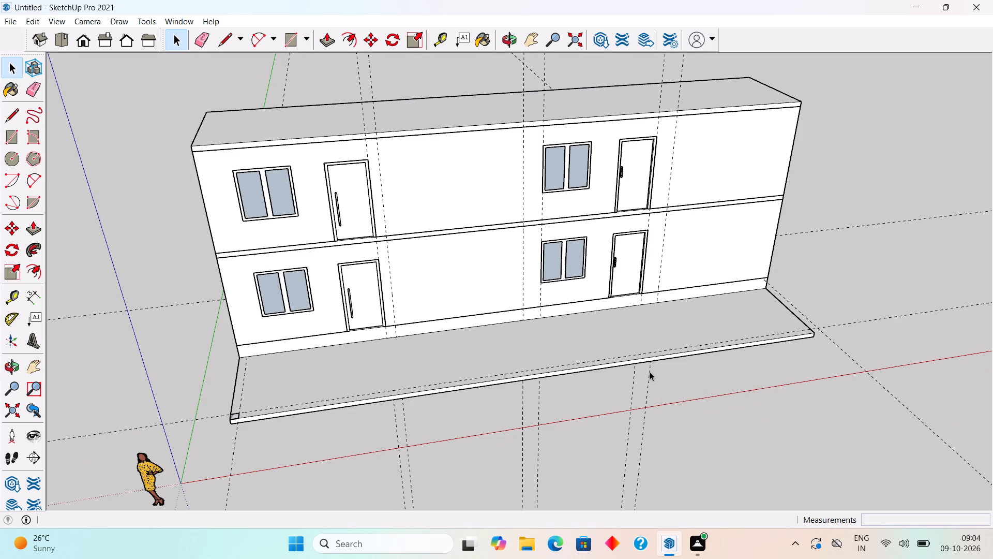
scroll(650, 372, "up", 6)
scroll(604, 371, "down", 7)
scroll(502, 158, "up", 5)
scroll(502, 158, "down", 10)
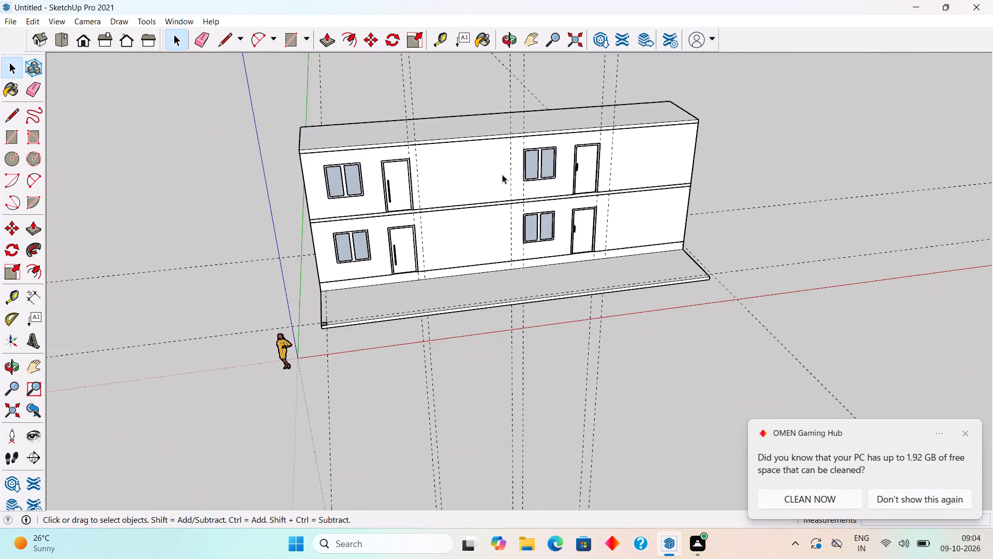
middle_click_drag(503, 200, 428, 165)
scroll(358, 137, "up", 3)
scroll(415, 261, "down", 1)
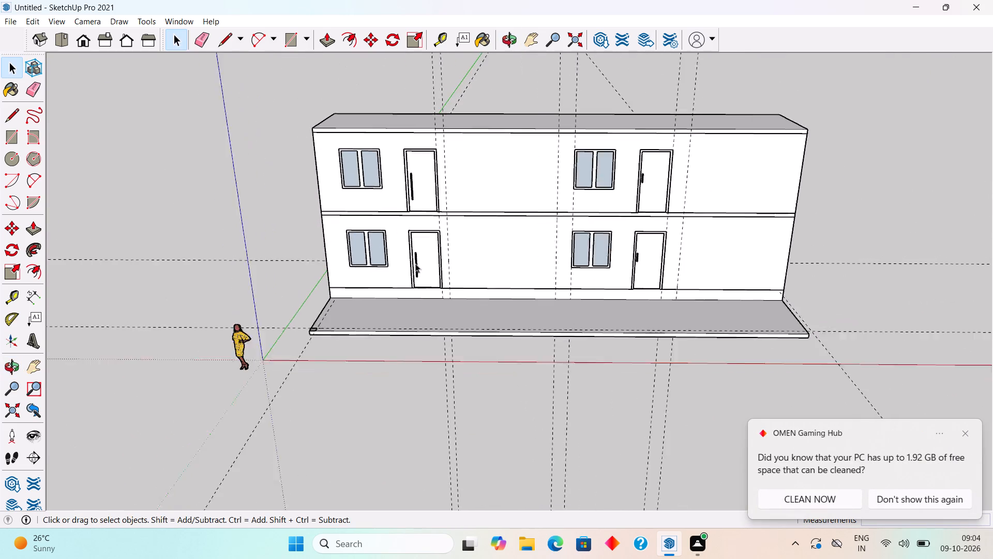
scroll(415, 263, "down", 1)
middle_click_drag(471, 342, 567, 238)
scroll(567, 238, "up", 1)
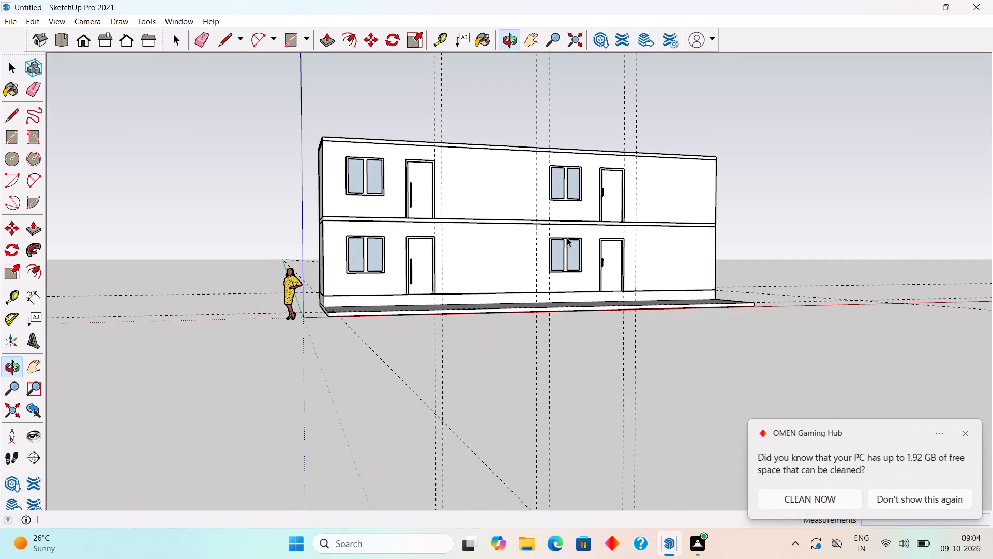
scroll(567, 238, "up", 2)
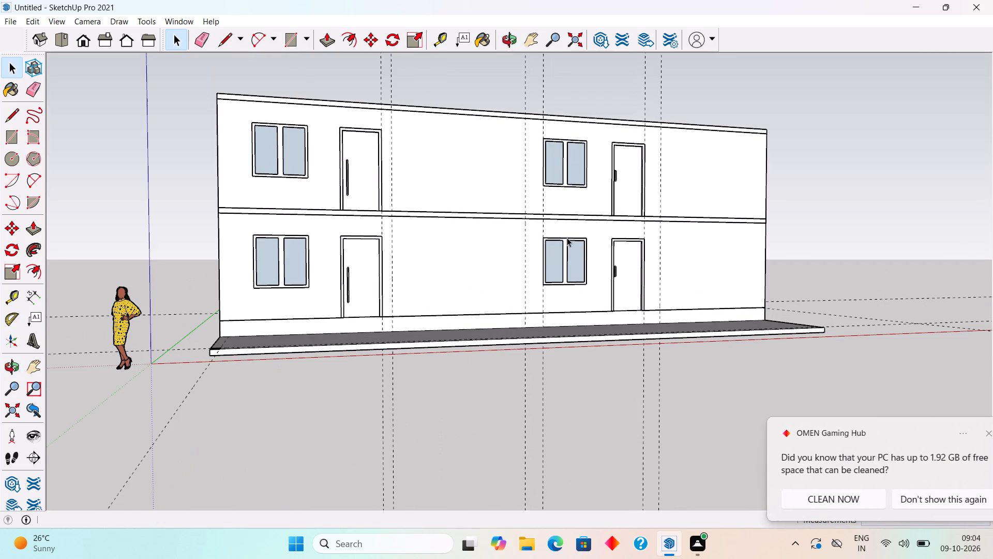
scroll(567, 238, "down", 4)
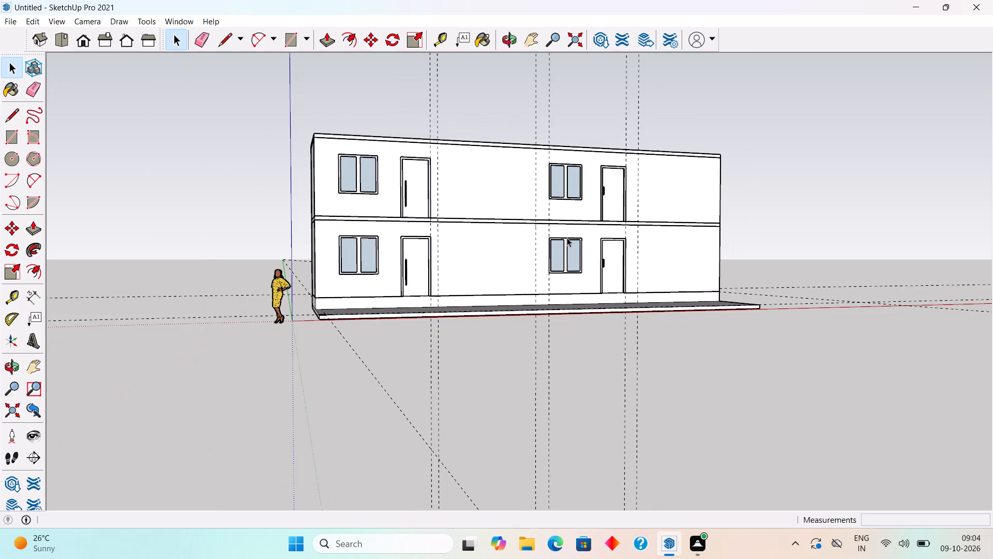
scroll(567, 238, "up", 4)
scroll(567, 238, "down", 4)
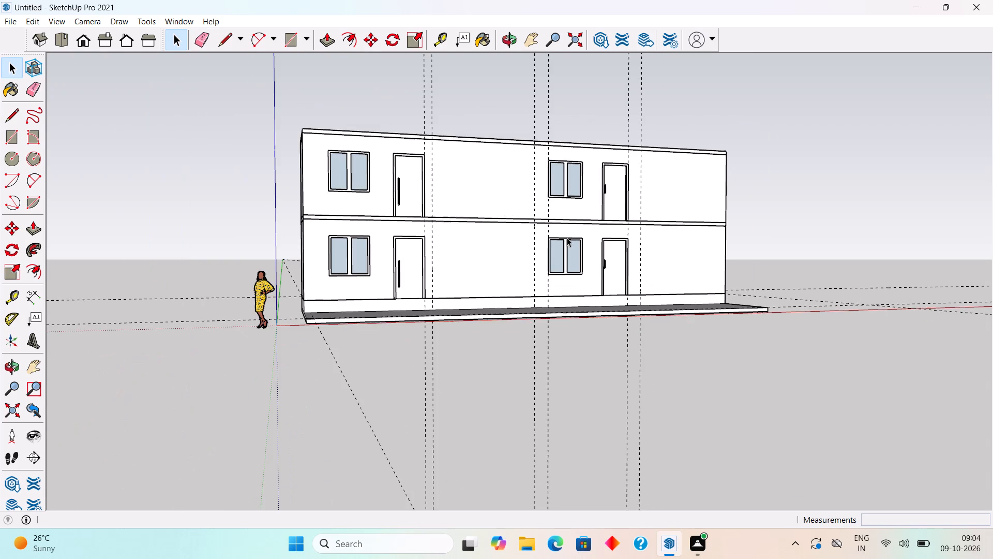
middle_click_drag(567, 238, 573, 287)
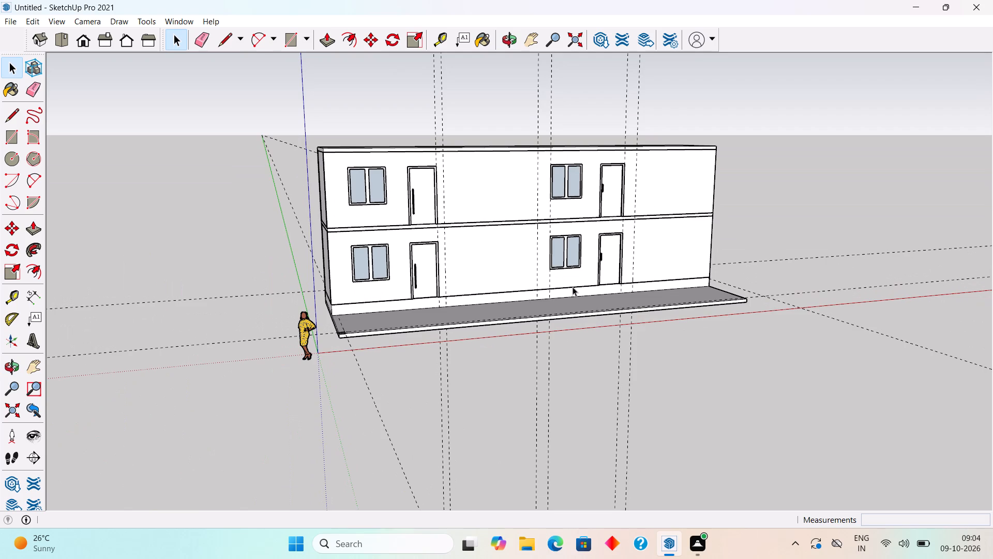
scroll(573, 287, "up", 2)
scroll(573, 287, "down", 2)
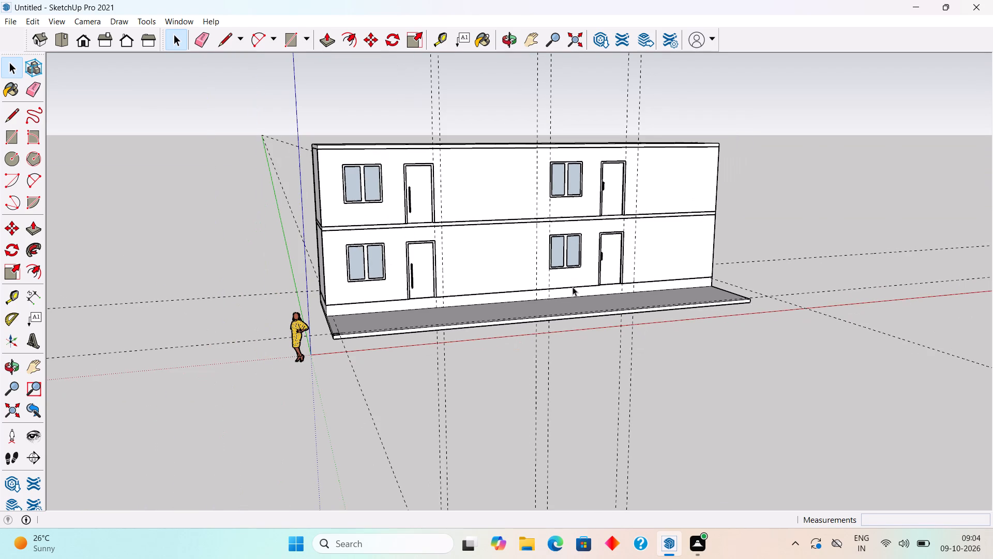
scroll(573, 287, "up", 3)
scroll(573, 287, "down", 4)
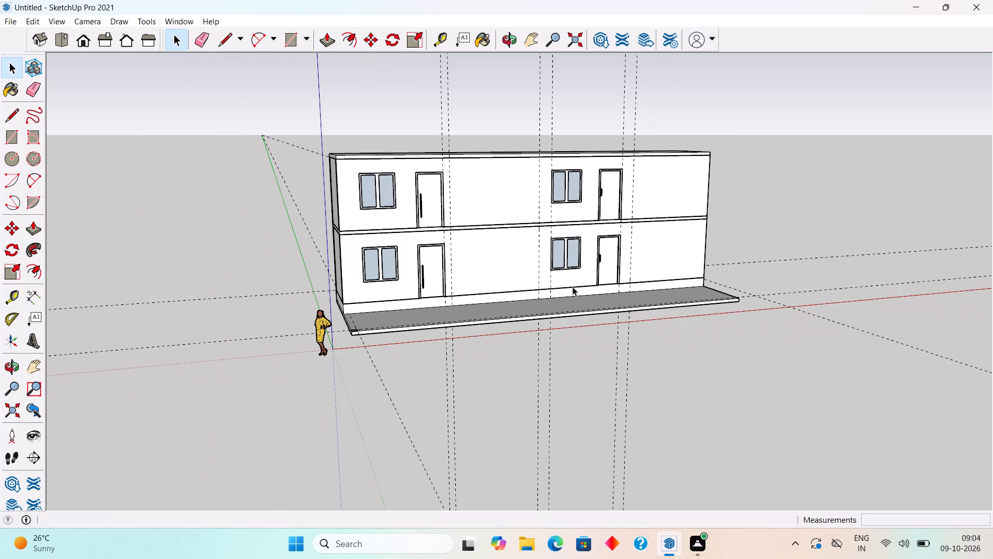
scroll(573, 287, "up", 3)
scroll(574, 286, "down", 5)
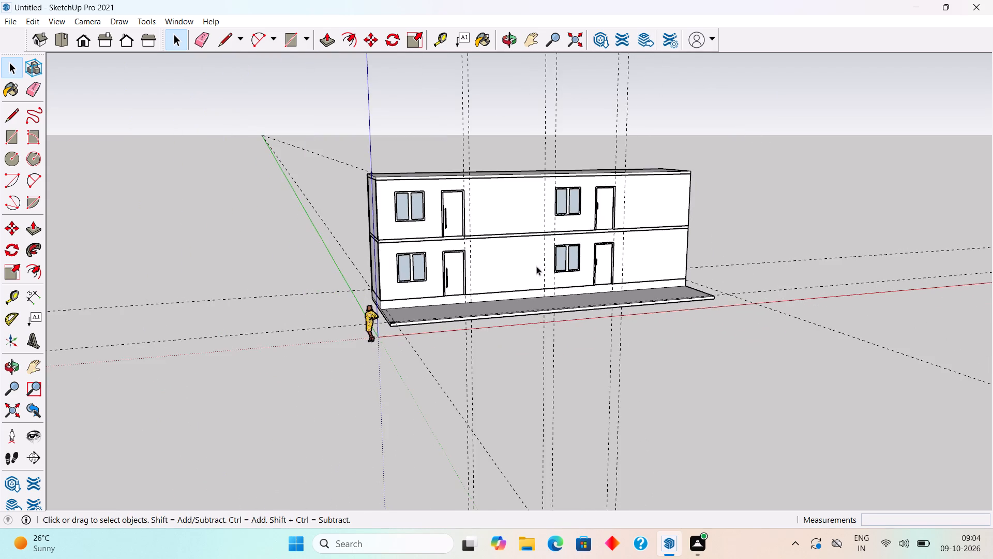
Push/Pull the small square at the front slab's corner near the origin up 11' 6" to the floor band's level, forming a column.
middle_click_drag(531, 276, 498, 352)
scroll(399, 371, "up", 8)
scroll(391, 319, "up", 4)
middle_click_drag(376, 356, 373, 407)
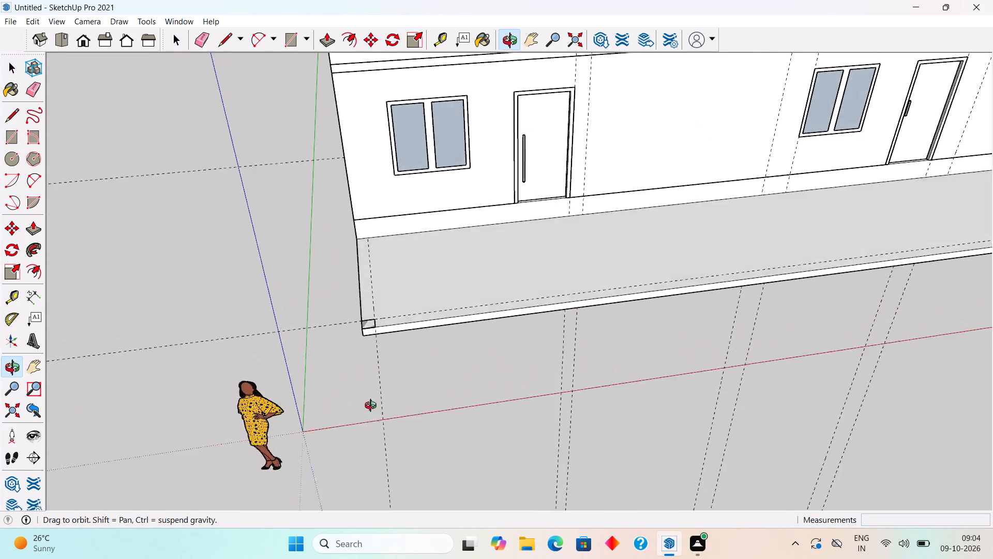
middle_click_drag(373, 407, 358, 477)
scroll(358, 477, "up", 1)
scroll(382, 288, "up", 6)
scroll(370, 383, "up", 4)
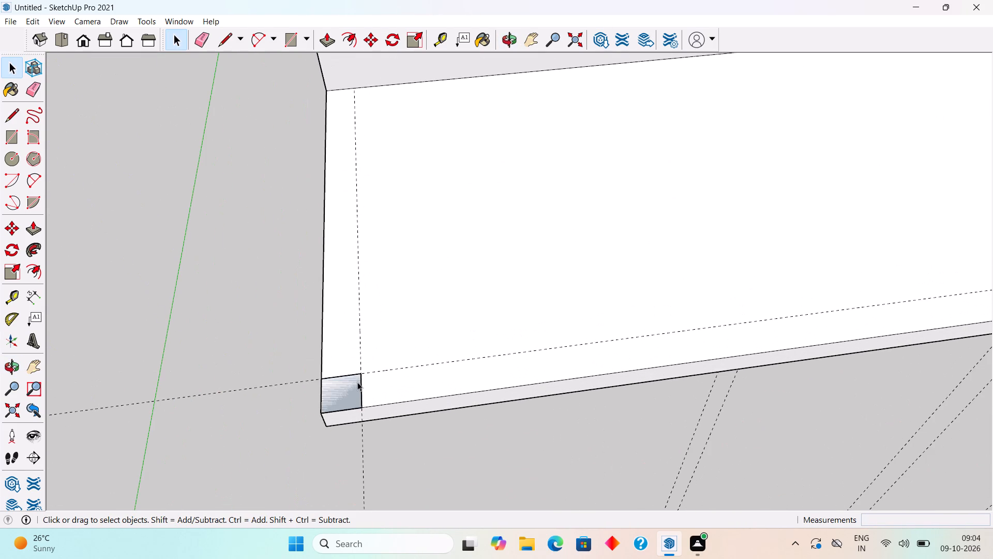
key("p")
left_click(353, 388)
scroll(372, 215, "down", 2)
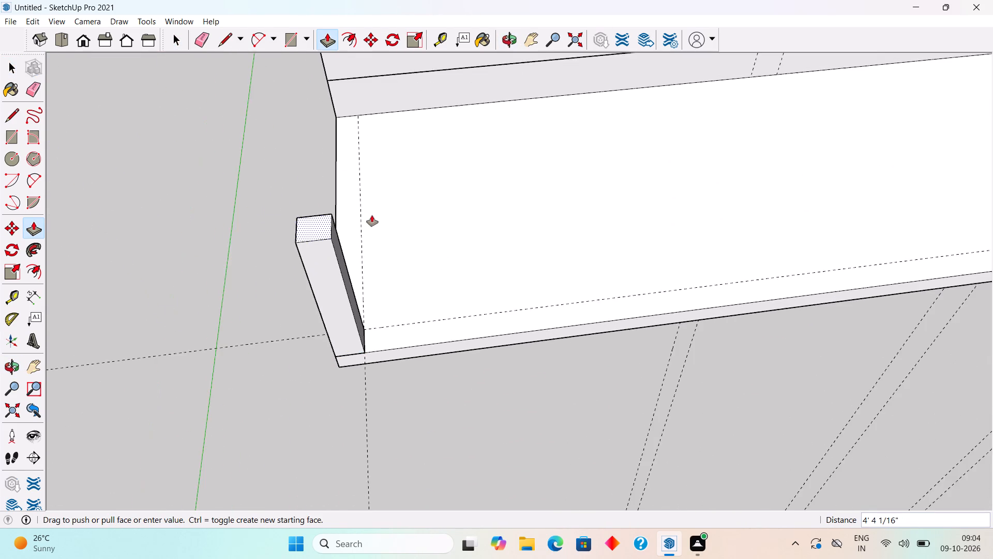
scroll(372, 215, "down", 15)
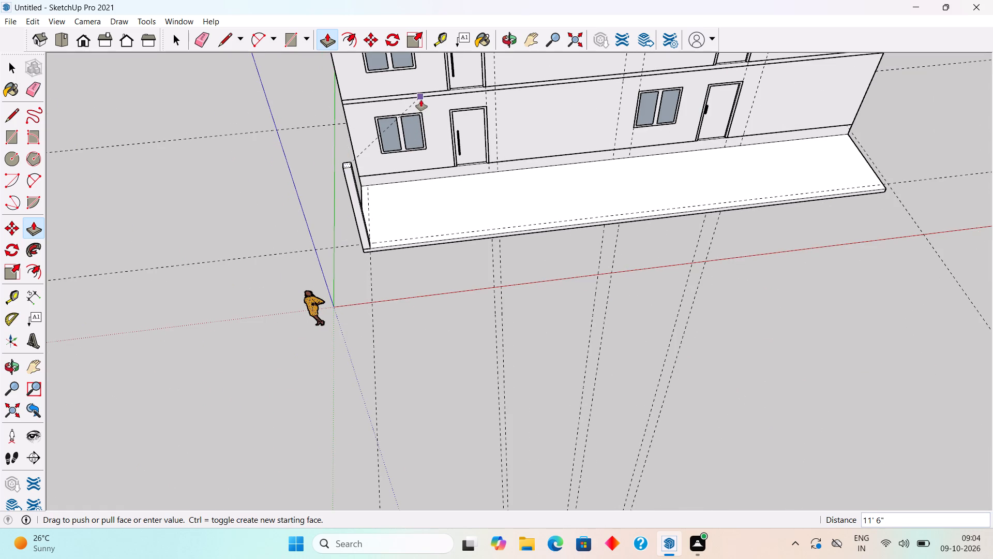
left_click(421, 100)
scroll(457, 196, "down", 6)
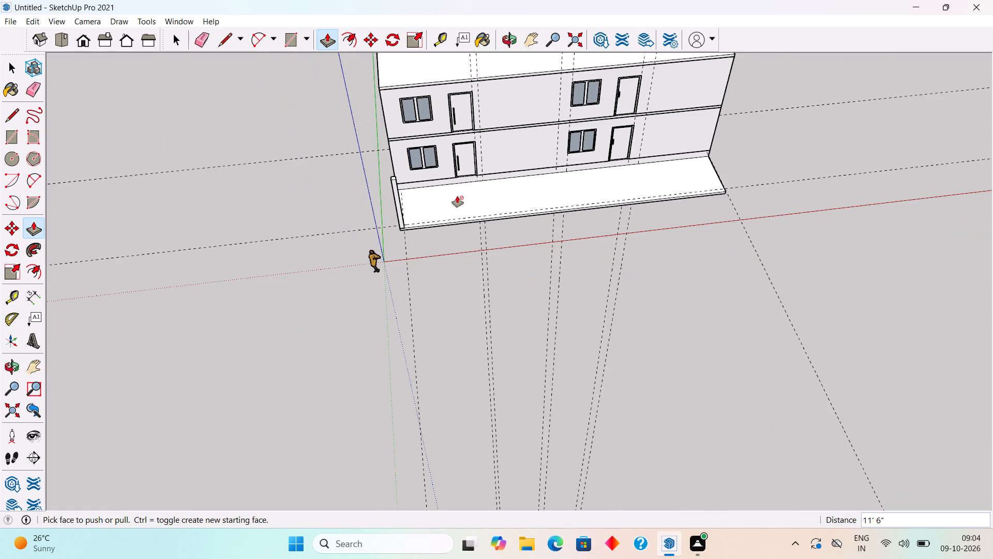
Inside the floor band's group, Push/Pull its front face outward 9' 3" to meet the corner column, forming a balcony slab.
key("space")
scroll(468, 137, "up", 5)
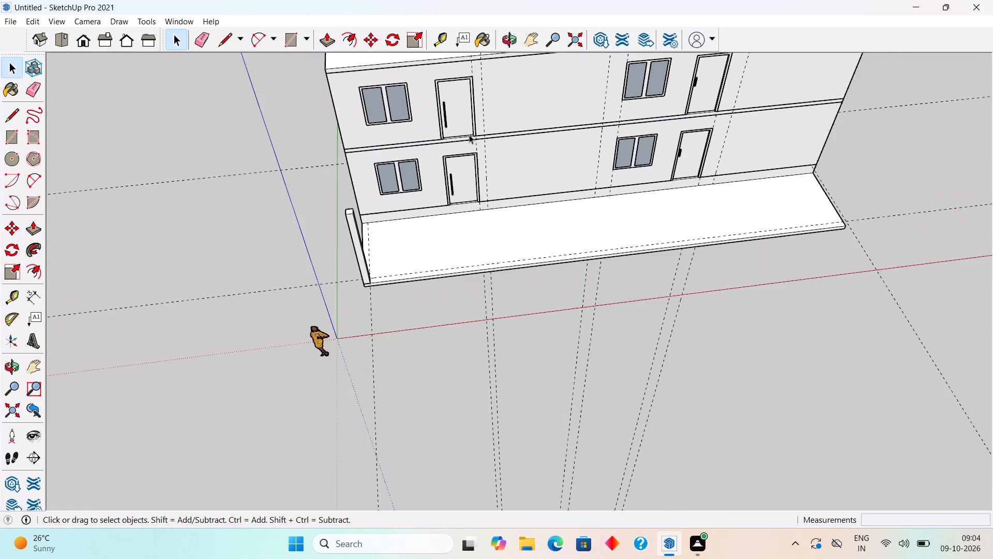
scroll(469, 135, "up", 3)
triple_click(469, 140)
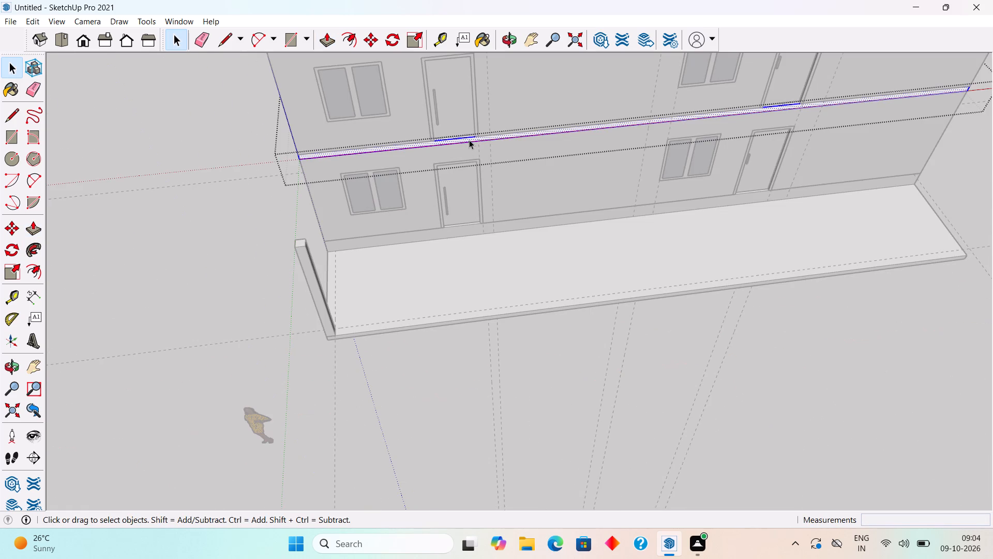
scroll(469, 140, "up", 10)
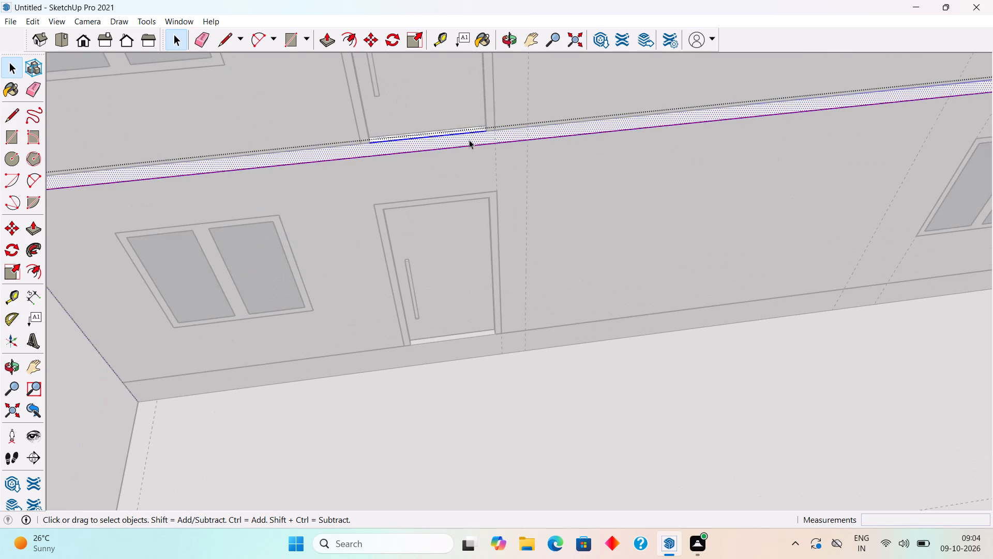
left_click(469, 140)
scroll(469, 140, "up", 4)
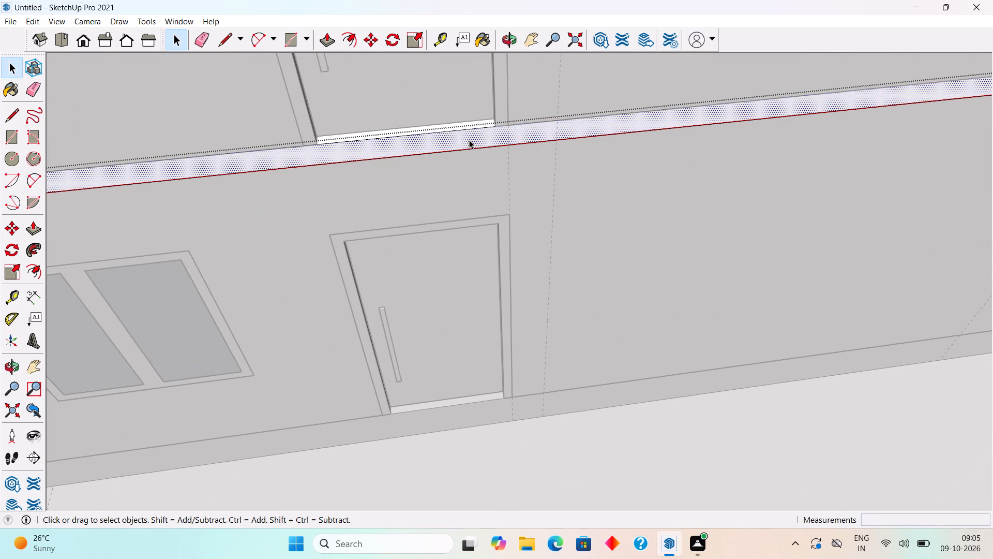
key("p")
left_click(469, 140)
scroll(475, 208, "down", 14)
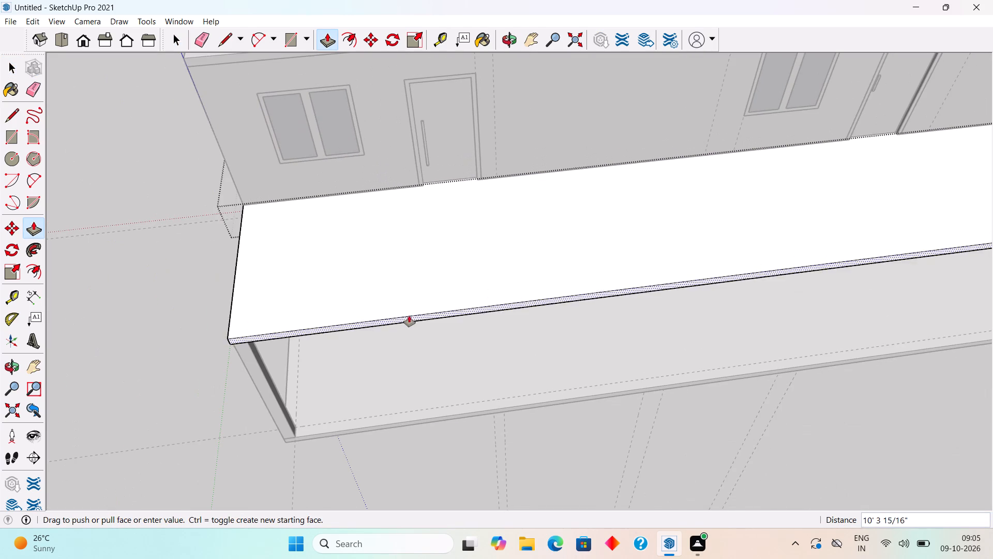
left_click(274, 373)
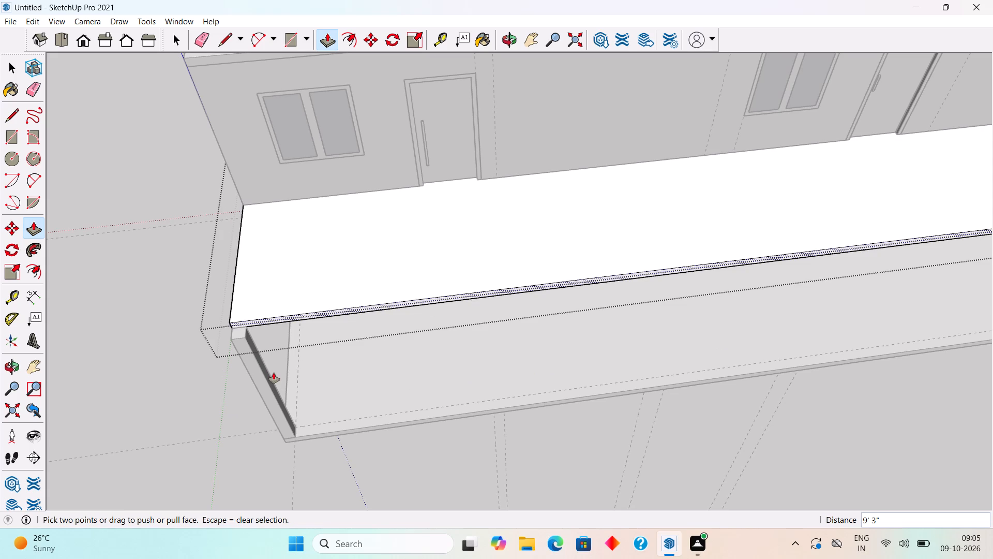
key("space")
left_click(171, 352)
Place two guides across the front base slab, one 16' from its column-side end edge and one a further 14' along.
middle_click_drag(352, 394, 317, 169)
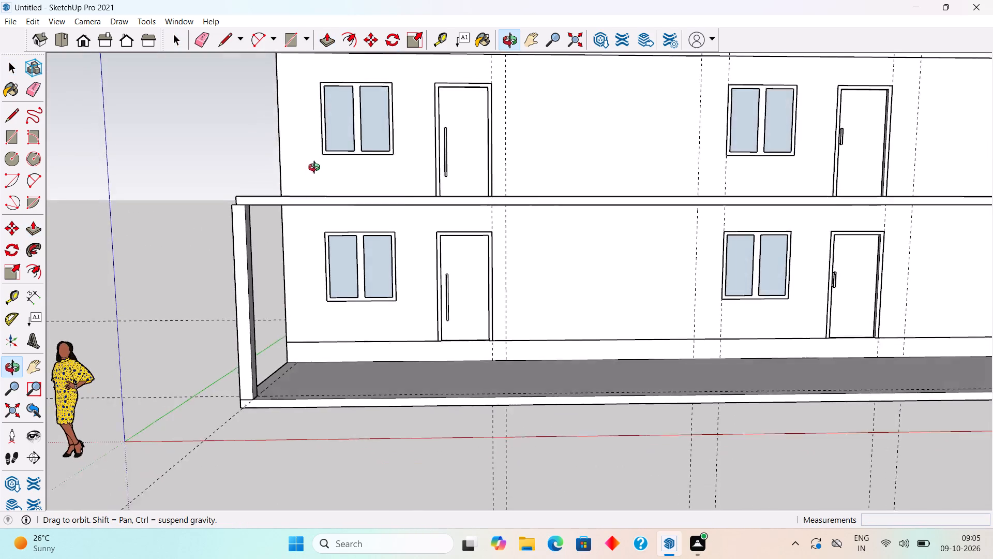
middle_click_drag(317, 169, 403, 305)
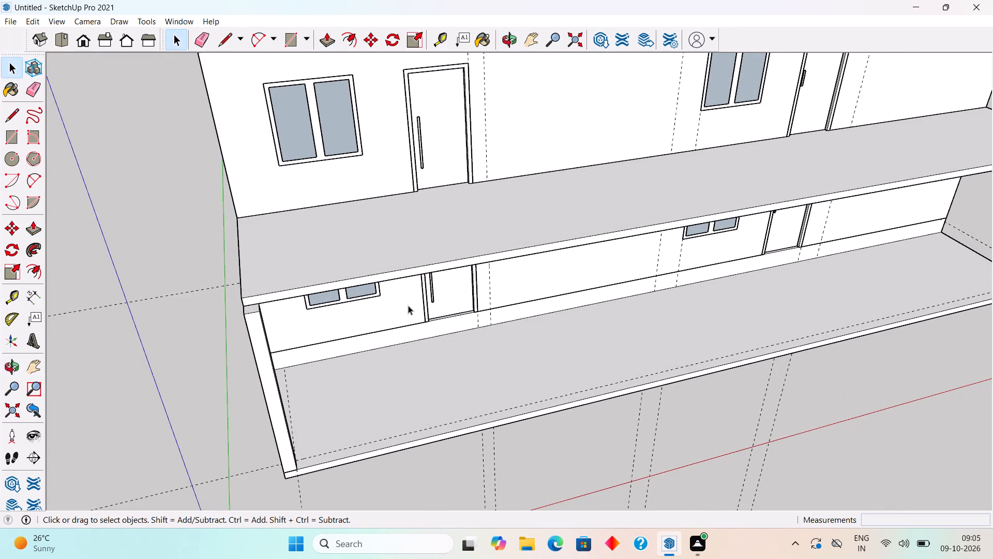
middle_click_drag(499, 299, 370, 275)
scroll(390, 297, "up", 5)
middle_click_drag(429, 278, 454, 271)
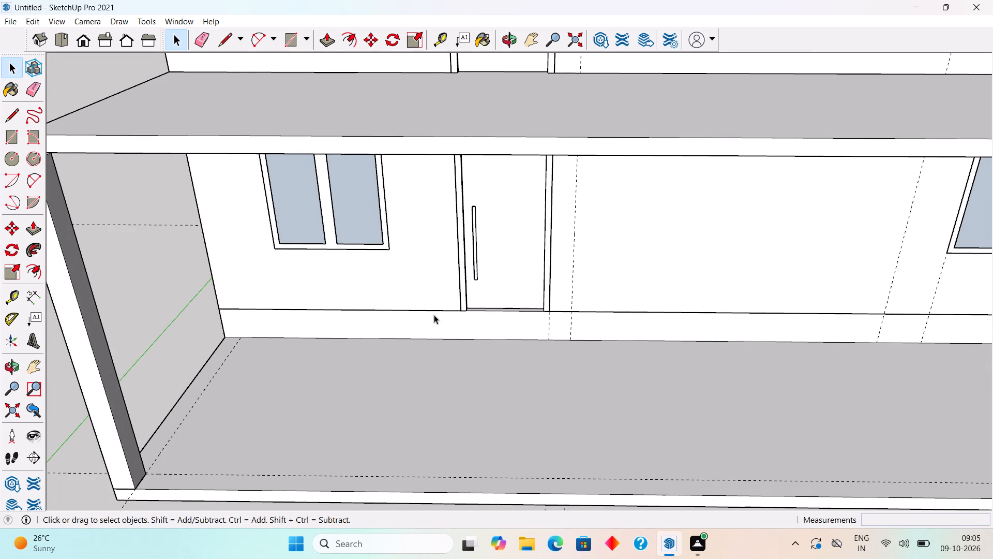
key("r")
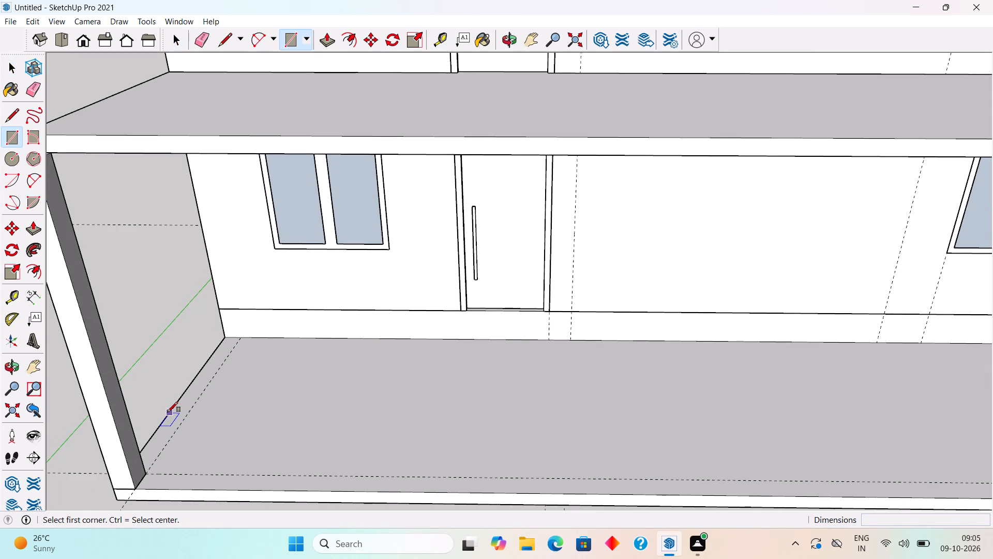
key("t")
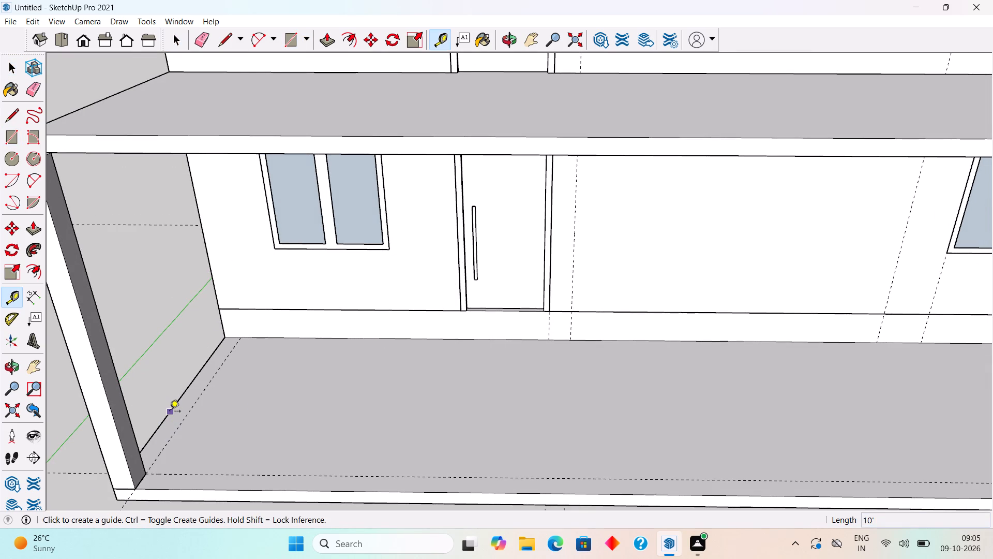
left_click(170, 412)
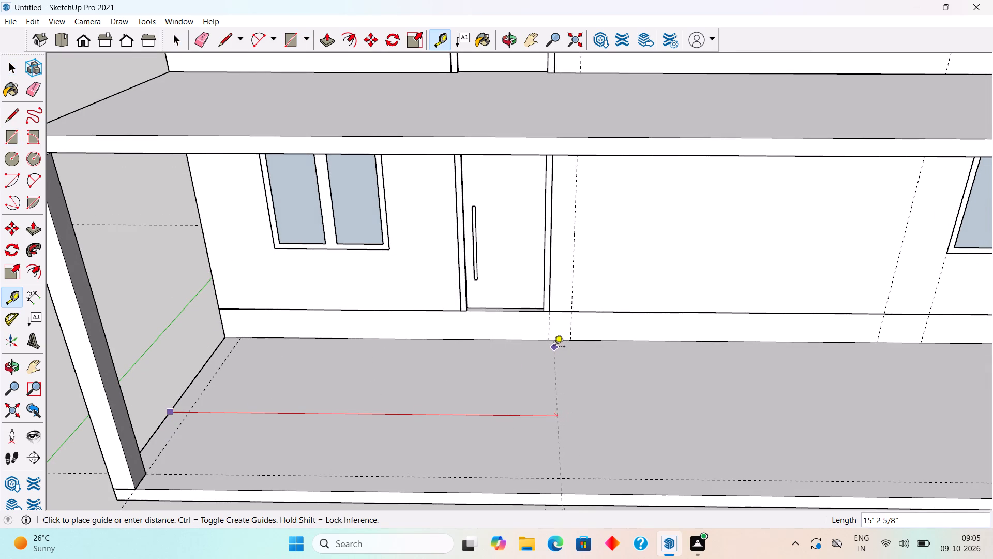
left_click(571, 339)
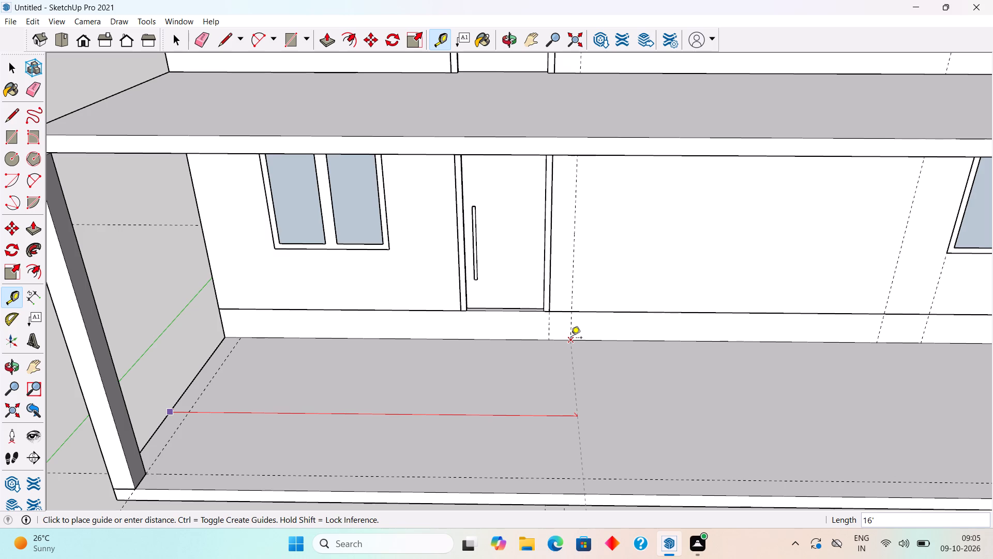
scroll(571, 339, "down", 6)
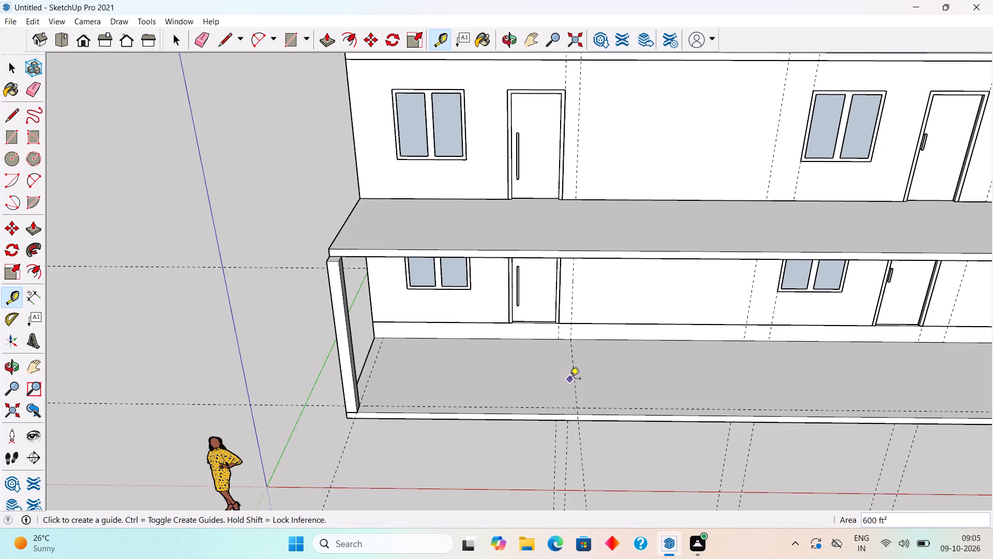
left_click(575, 383)
scroll(700, 373, "up", 4)
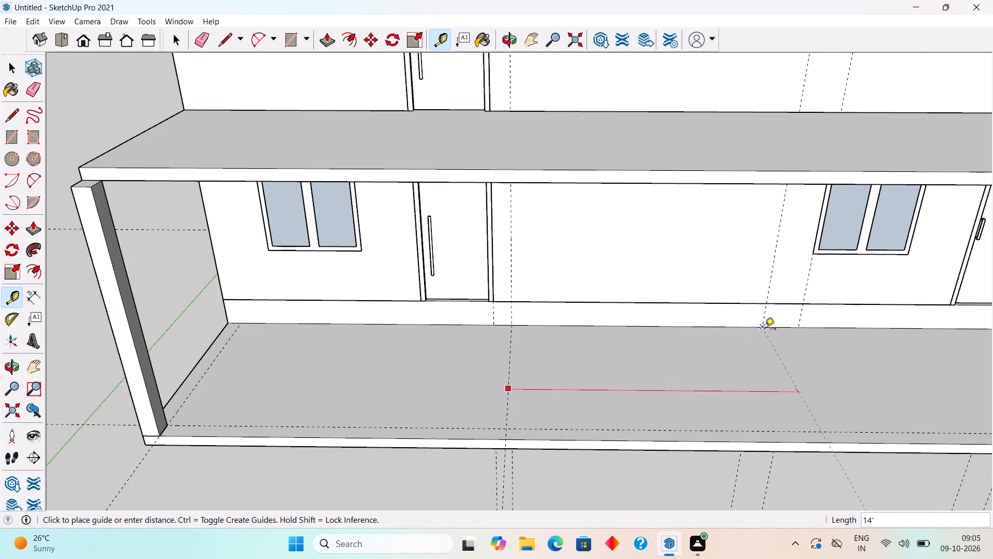
left_click(765, 327)
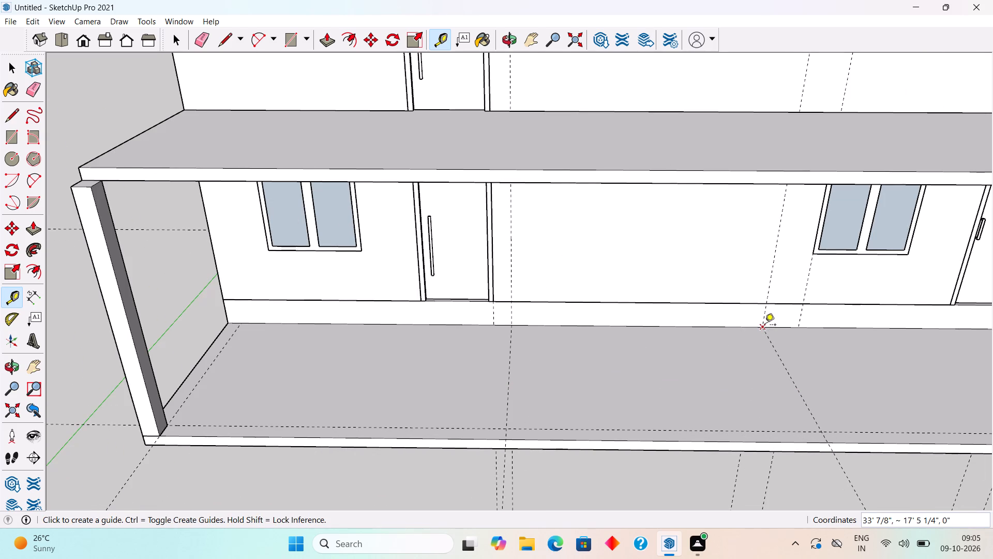
Draw a 9" deep rectangle on the base slab's front strip, spanning between the two new guides.
key("space")
key("r")
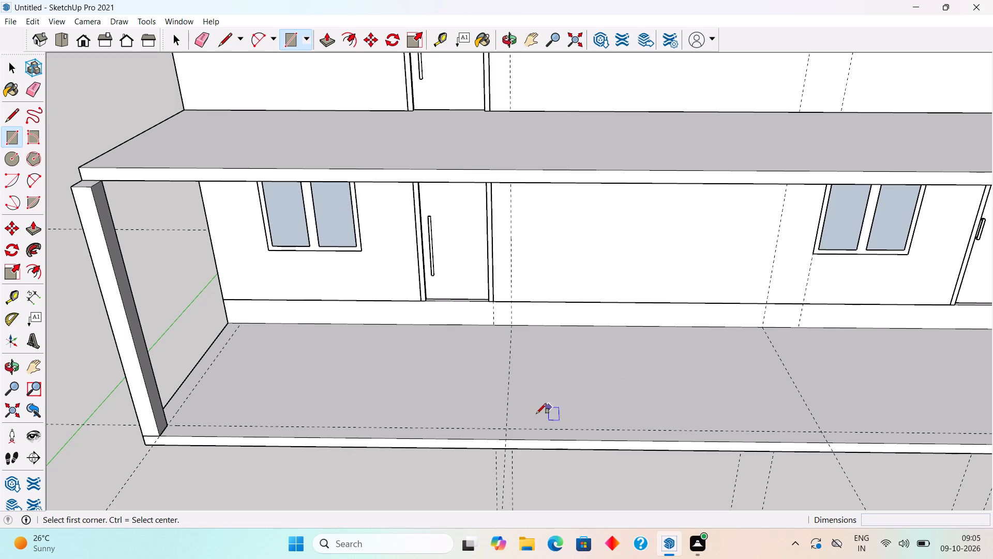
left_click(504, 427)
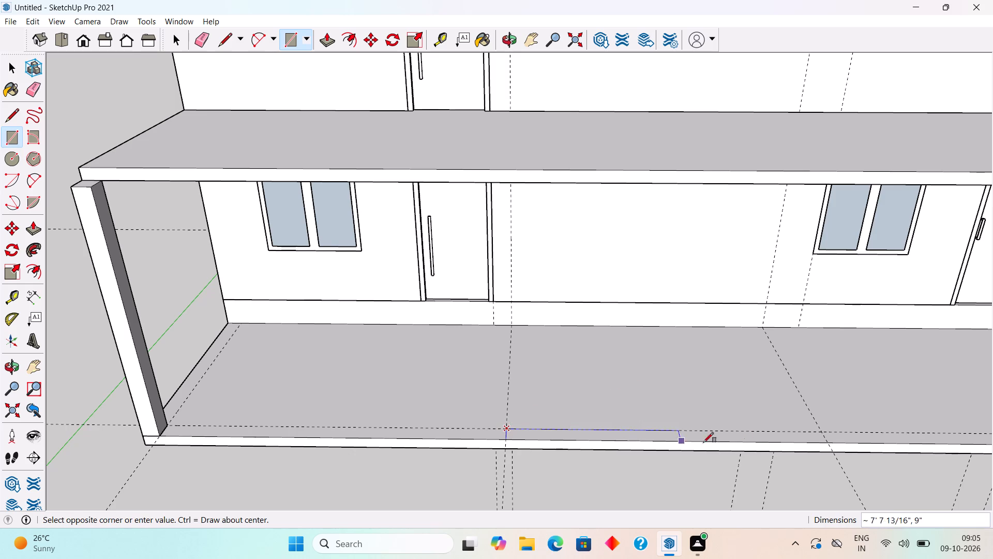
left_click(825, 443)
key("space")
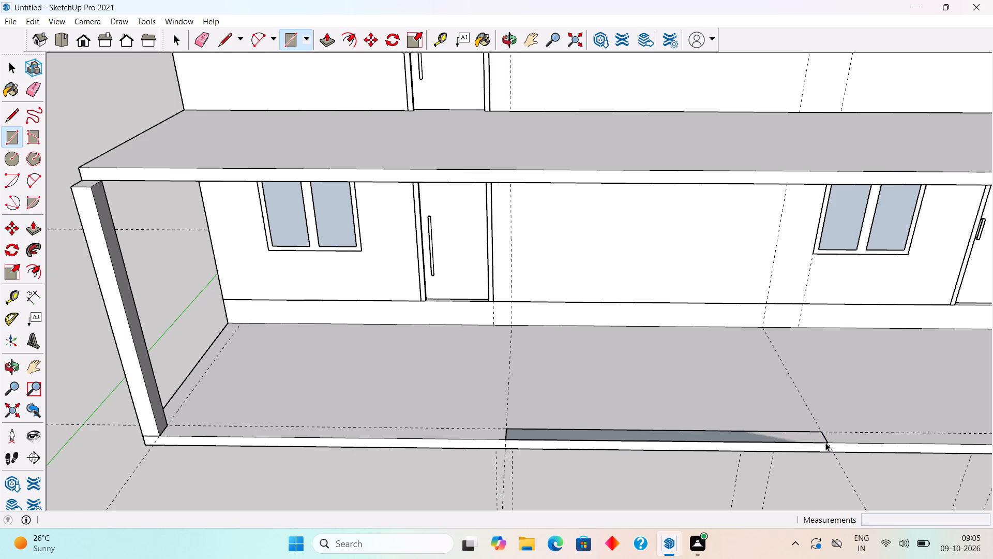
Push/Pull the rectangle up 11' 6" to the balcony slab and another 11' to the roof edge's level, forming a wall panel.
type("p")
left_click(805, 432)
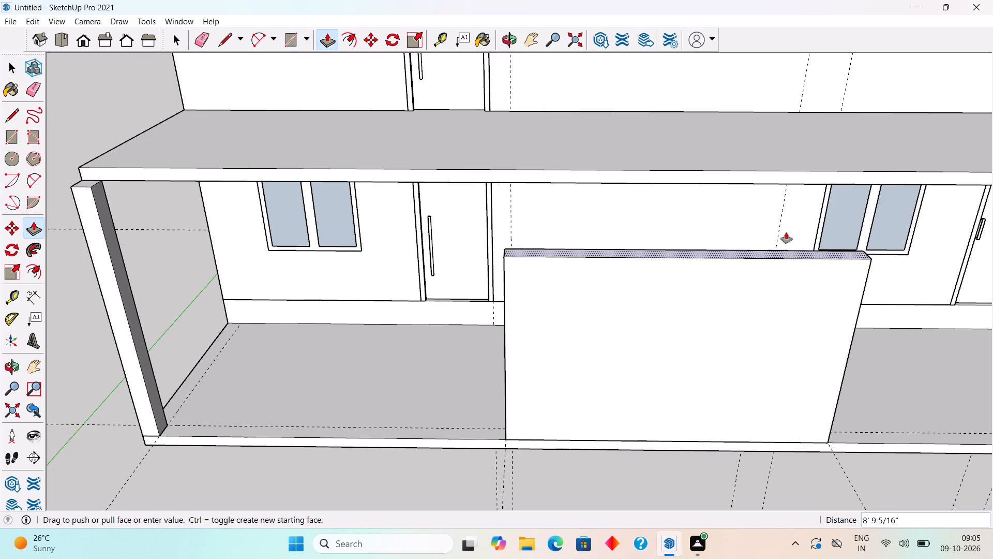
left_click(820, 180)
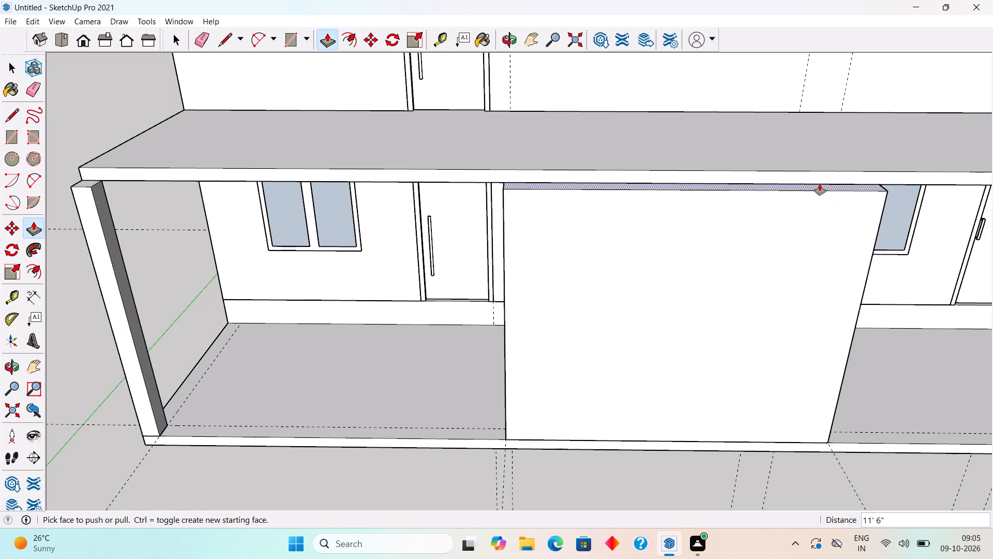
middle_click_drag(817, 196, 806, 307)
scroll(806, 307, "down", 8)
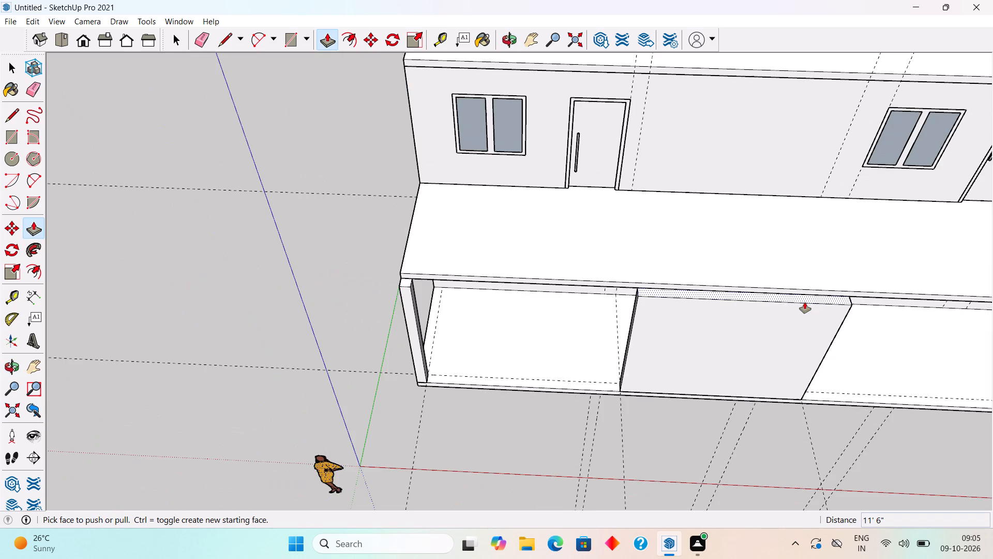
middle_click_drag(800, 302, 610, 233)
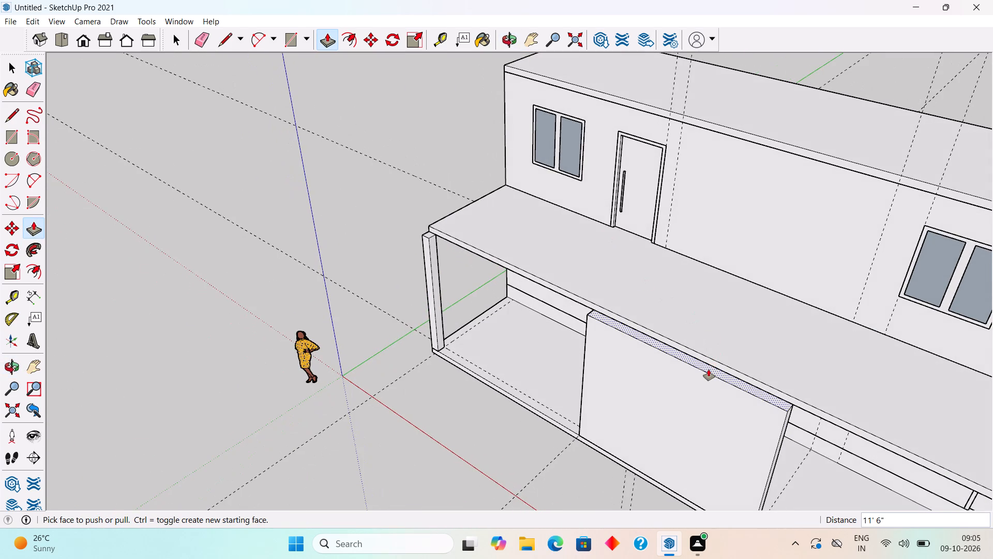
left_click(709, 370)
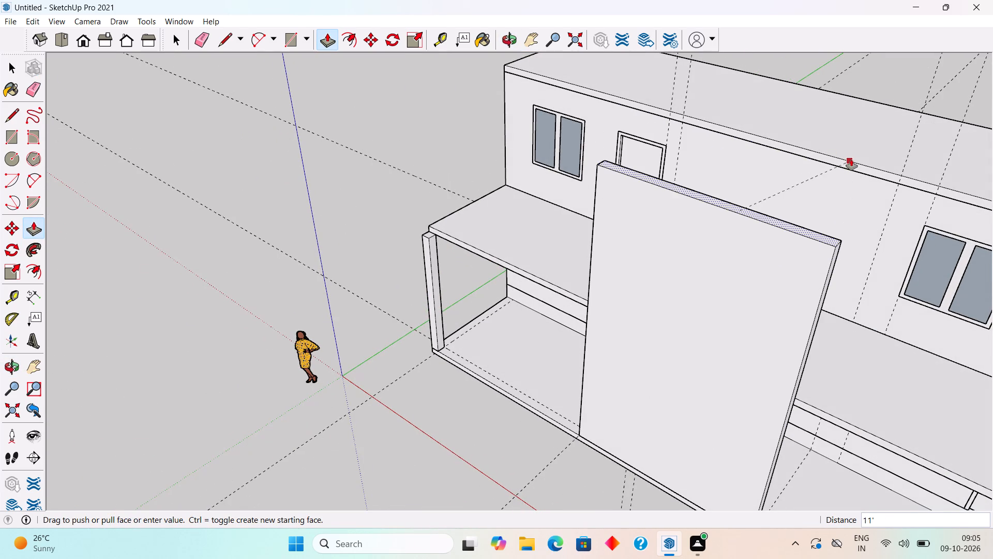
left_click(857, 161)
Examine the whole facade with the wall panel, balcony and corner column from low, frontal and raised angles.
scroll(815, 389, "down", 3)
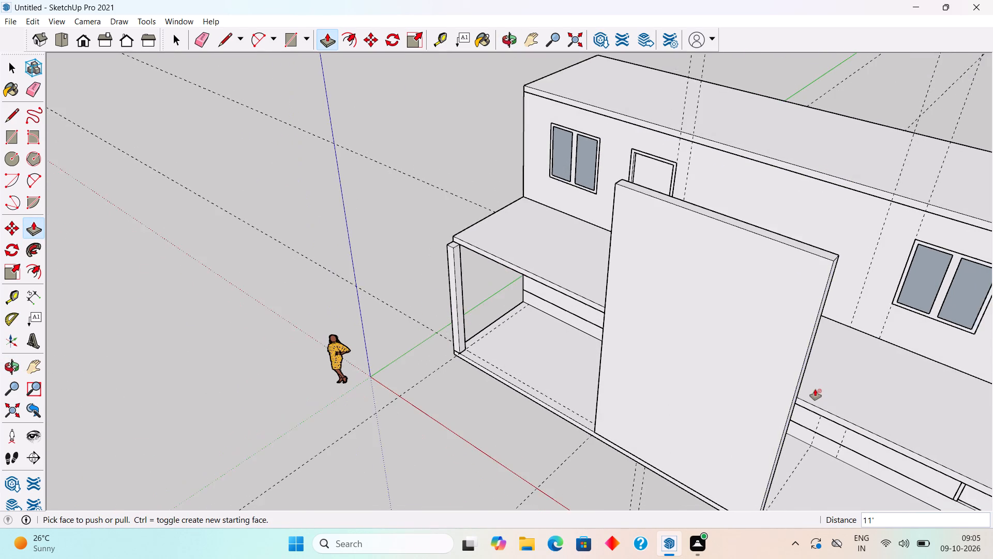
scroll(815, 389, "down", 11)
middle_click_drag(787, 454, 904, 311)
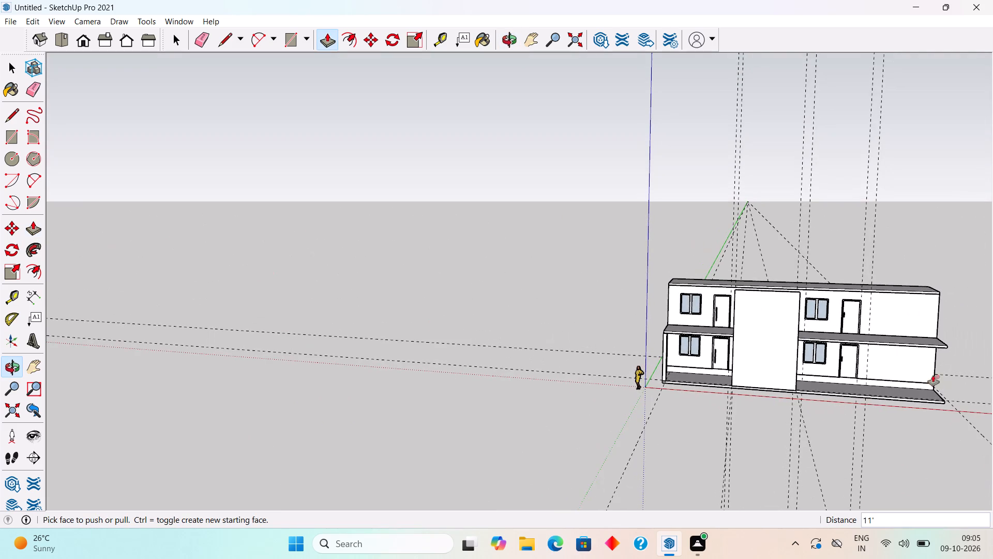
scroll(890, 444, "up", 3)
middle_click_drag(848, 411, 976, 348)
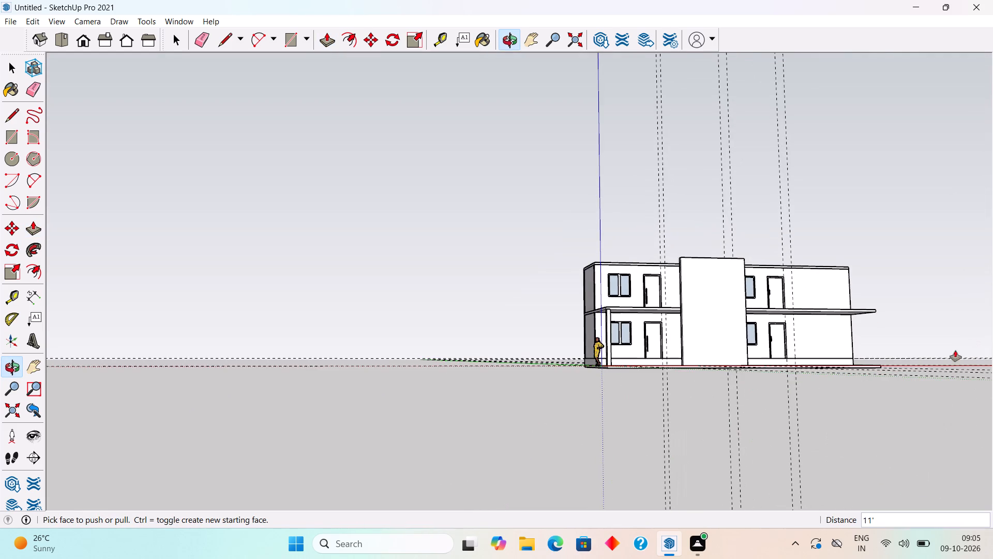
scroll(897, 320, "up", 5)
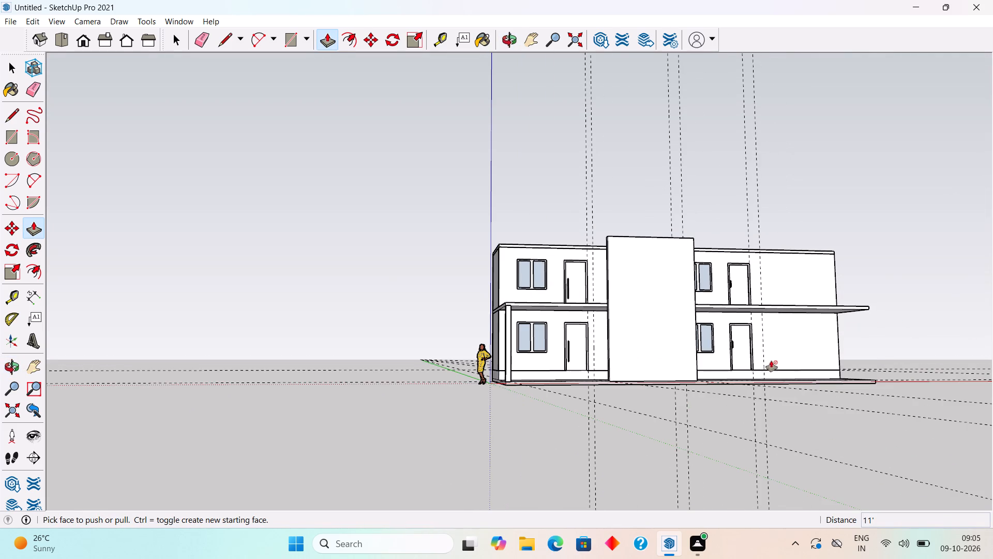
middle_click_drag(758, 360, 615, 364, "shift")
middle_click_drag(574, 459, 573, 479)
scroll(573, 479, "down", 4)
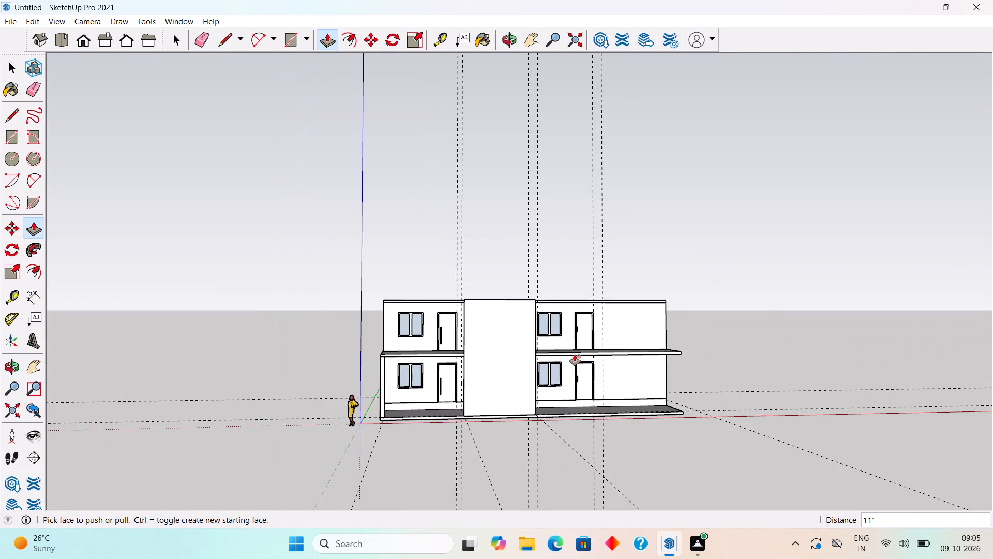
middle_click_drag(575, 355, 551, 470)
scroll(609, 371, "up", 5)
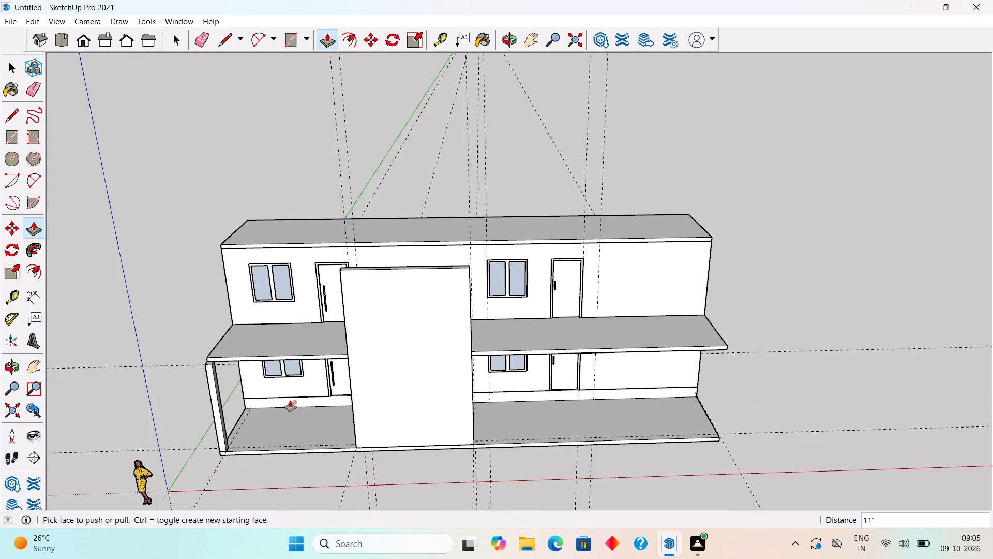
Make the corner column on the front base slab a group.
key("space")
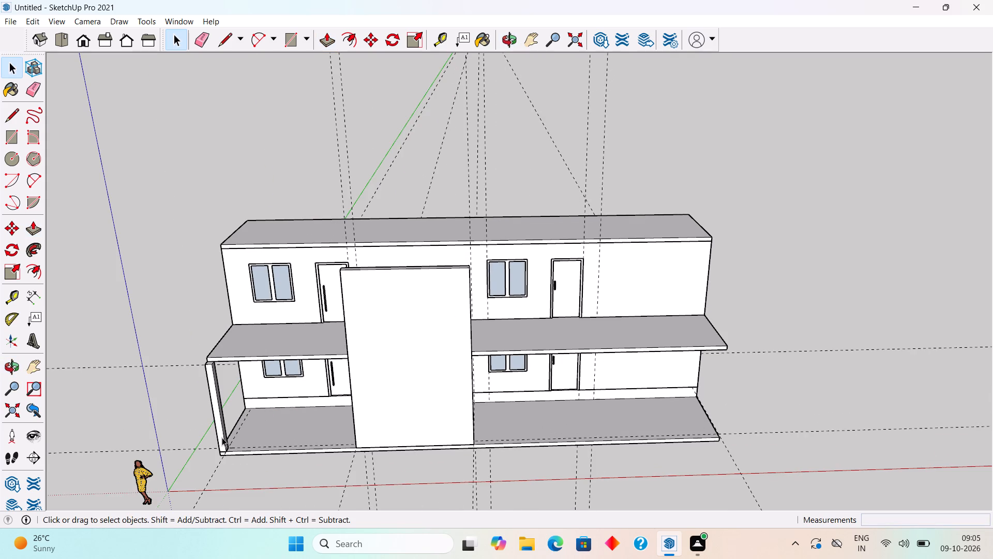
triple_click(222, 437)
left_click(221, 437)
right_click(221, 437)
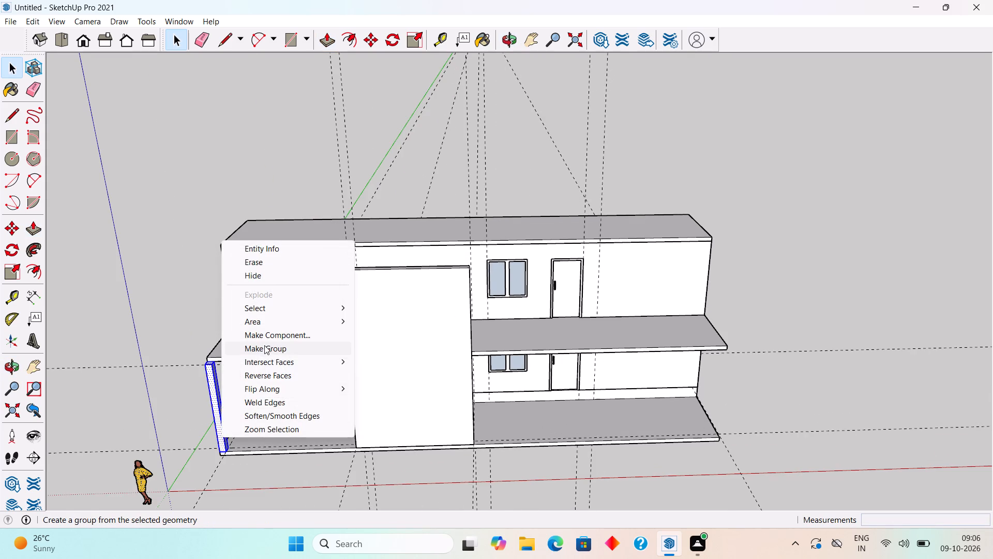
left_click(265, 345)
Make the tall wall panel in front of the facade a group.
triple_click(356, 378)
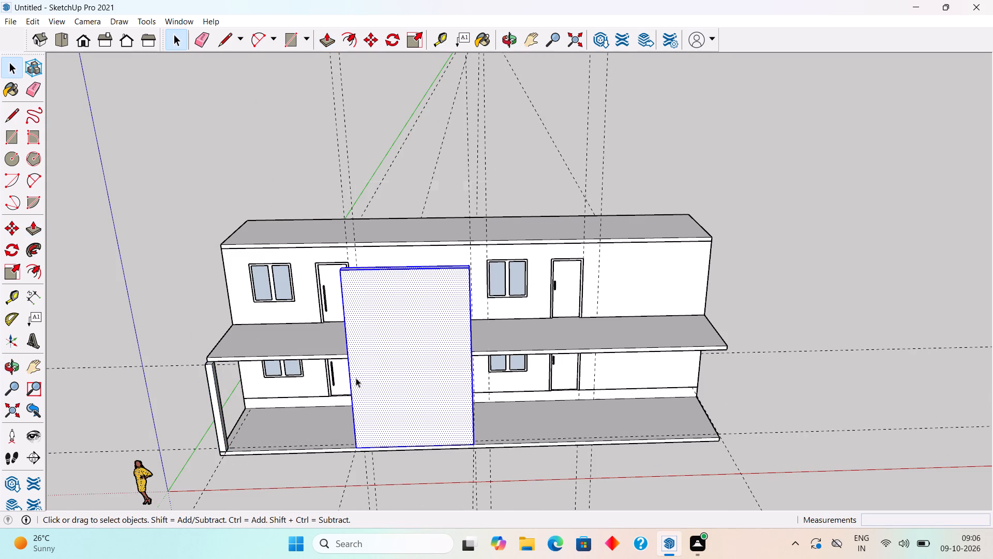
right_click(356, 378)
left_click(391, 283)
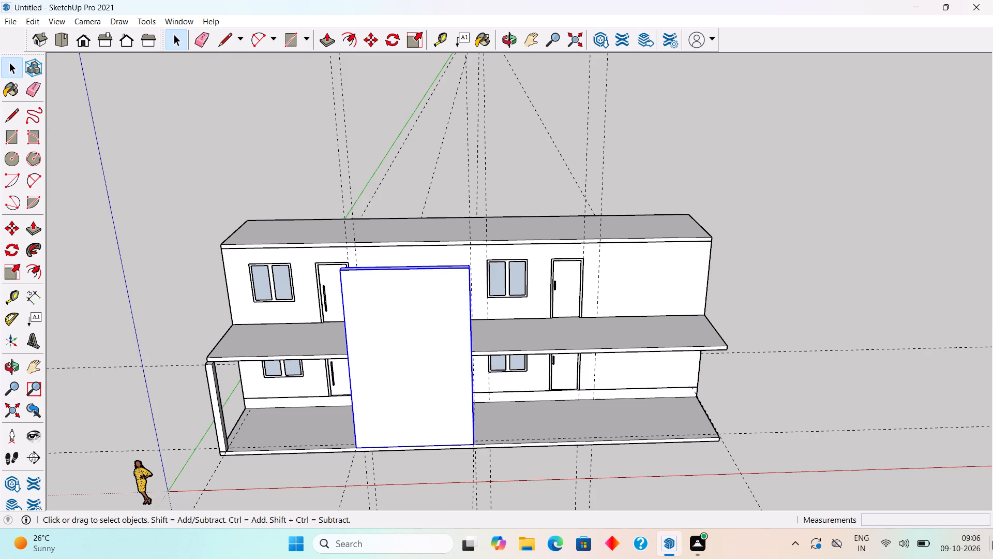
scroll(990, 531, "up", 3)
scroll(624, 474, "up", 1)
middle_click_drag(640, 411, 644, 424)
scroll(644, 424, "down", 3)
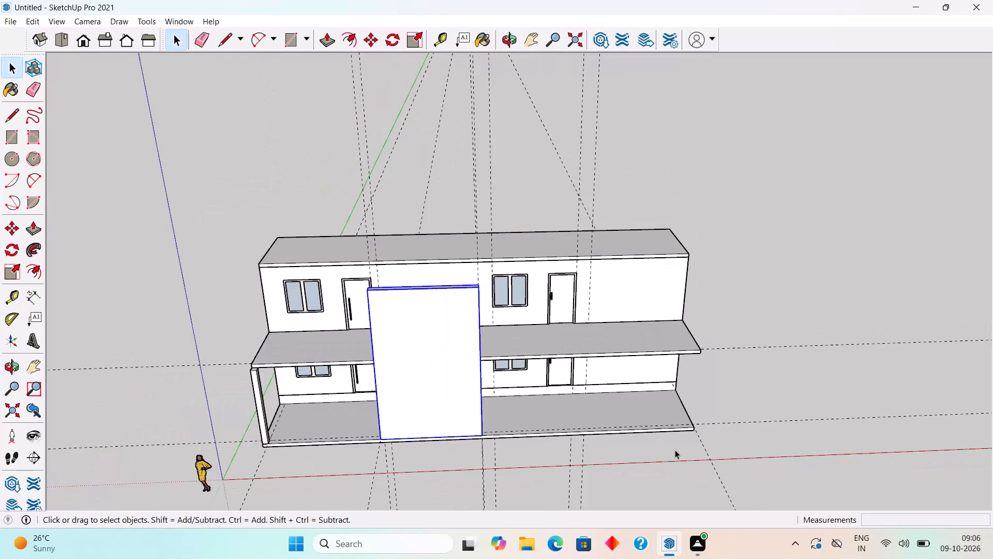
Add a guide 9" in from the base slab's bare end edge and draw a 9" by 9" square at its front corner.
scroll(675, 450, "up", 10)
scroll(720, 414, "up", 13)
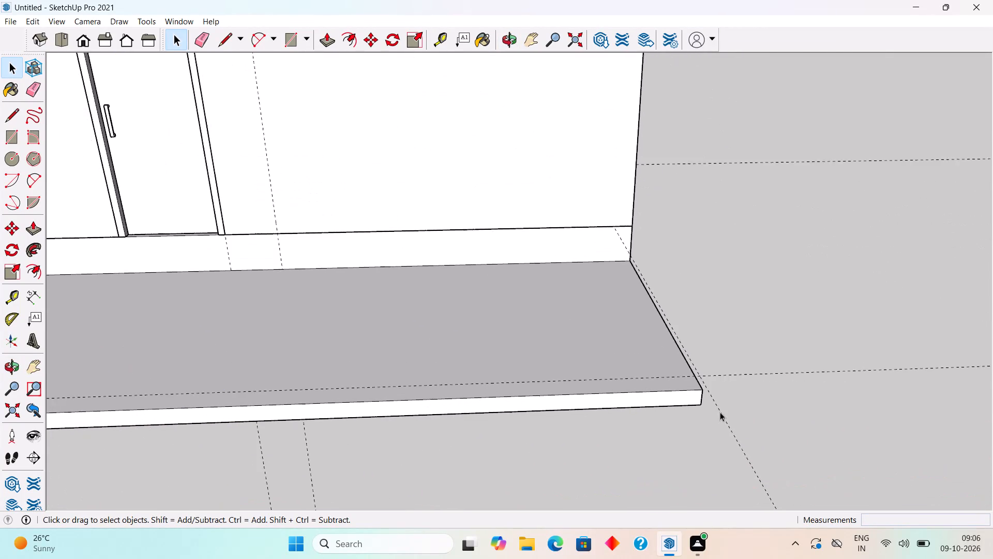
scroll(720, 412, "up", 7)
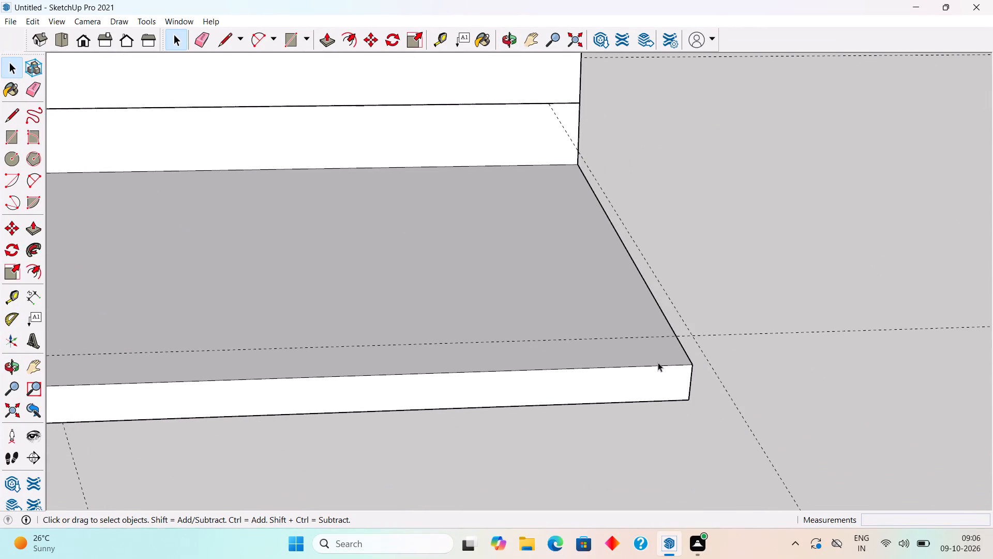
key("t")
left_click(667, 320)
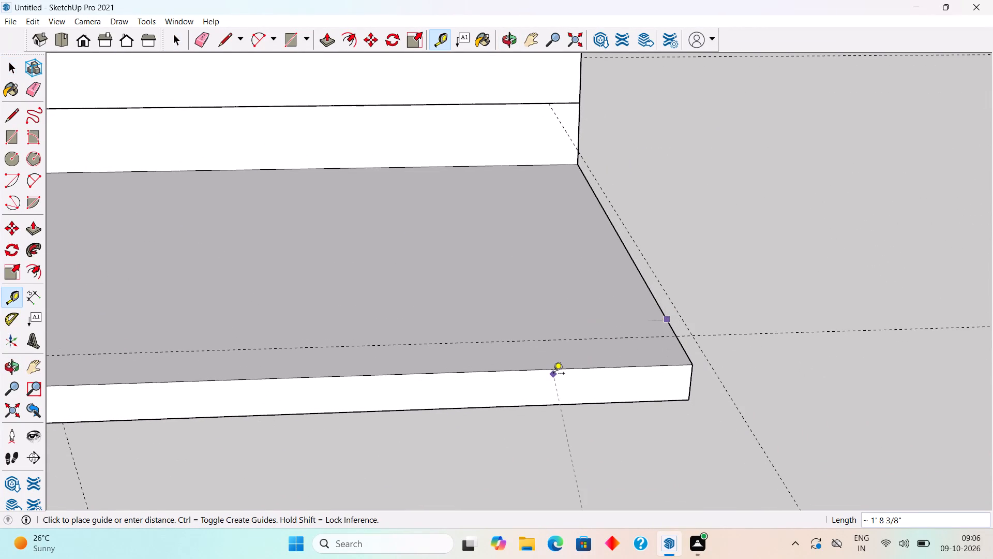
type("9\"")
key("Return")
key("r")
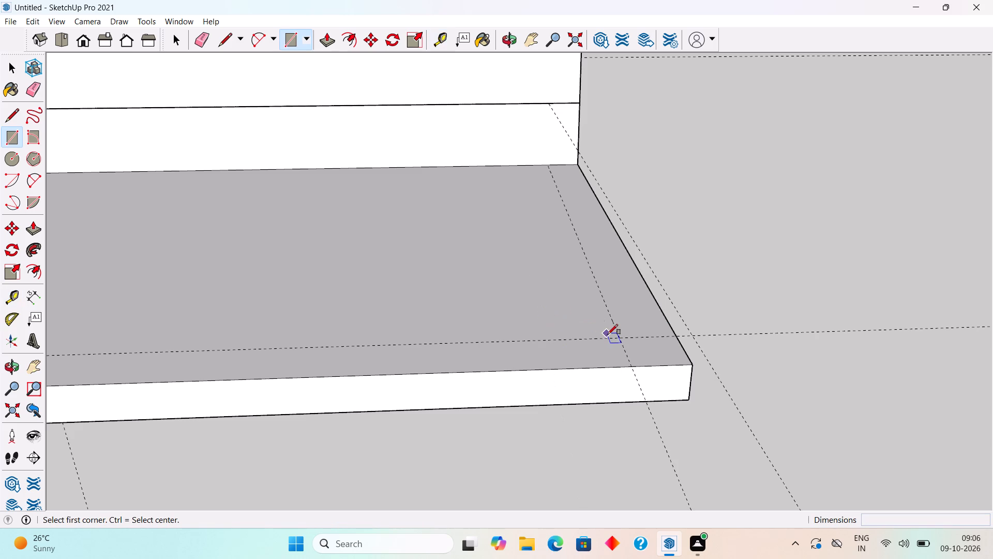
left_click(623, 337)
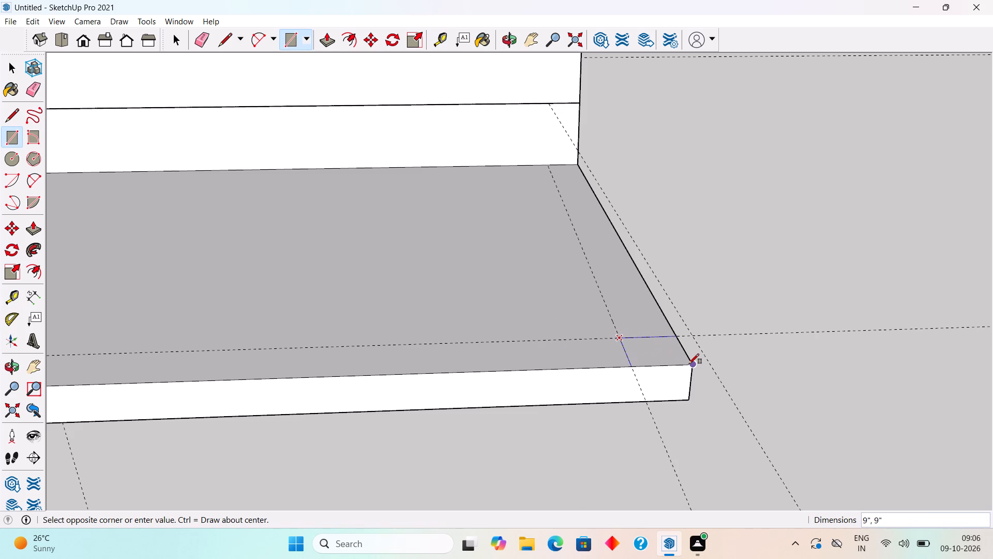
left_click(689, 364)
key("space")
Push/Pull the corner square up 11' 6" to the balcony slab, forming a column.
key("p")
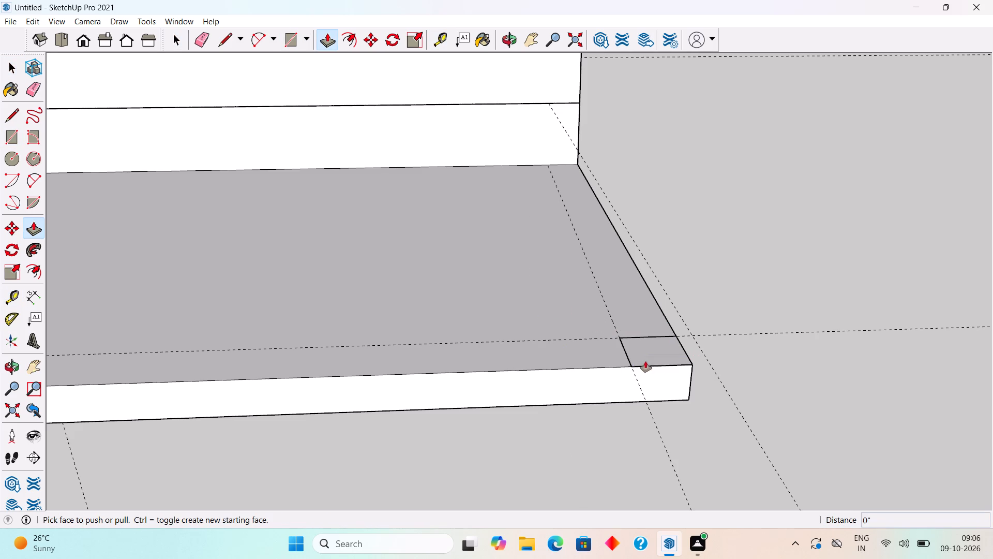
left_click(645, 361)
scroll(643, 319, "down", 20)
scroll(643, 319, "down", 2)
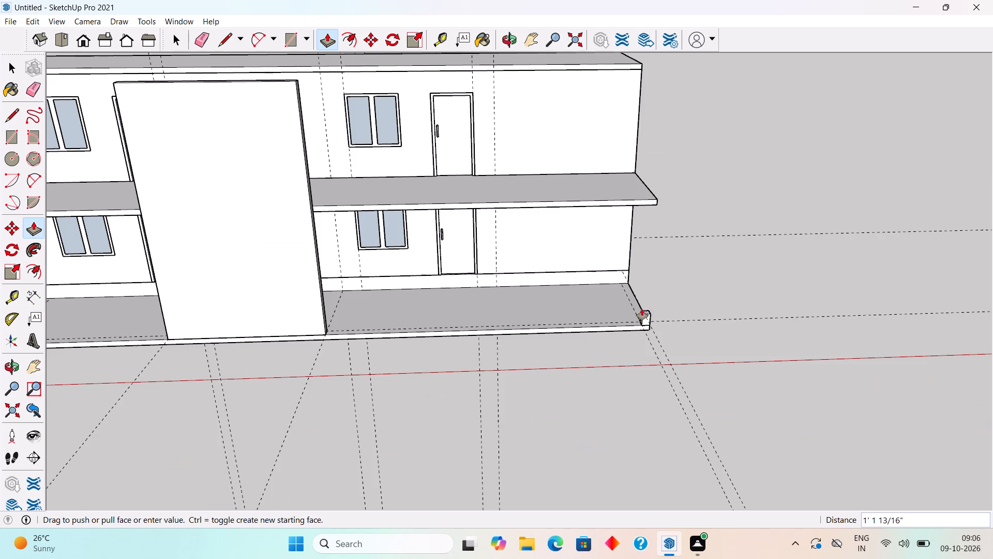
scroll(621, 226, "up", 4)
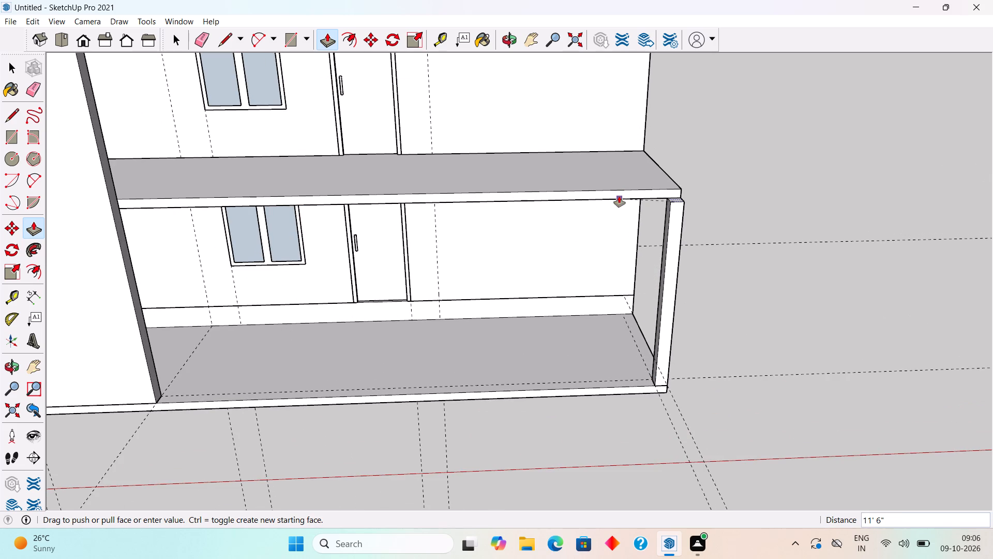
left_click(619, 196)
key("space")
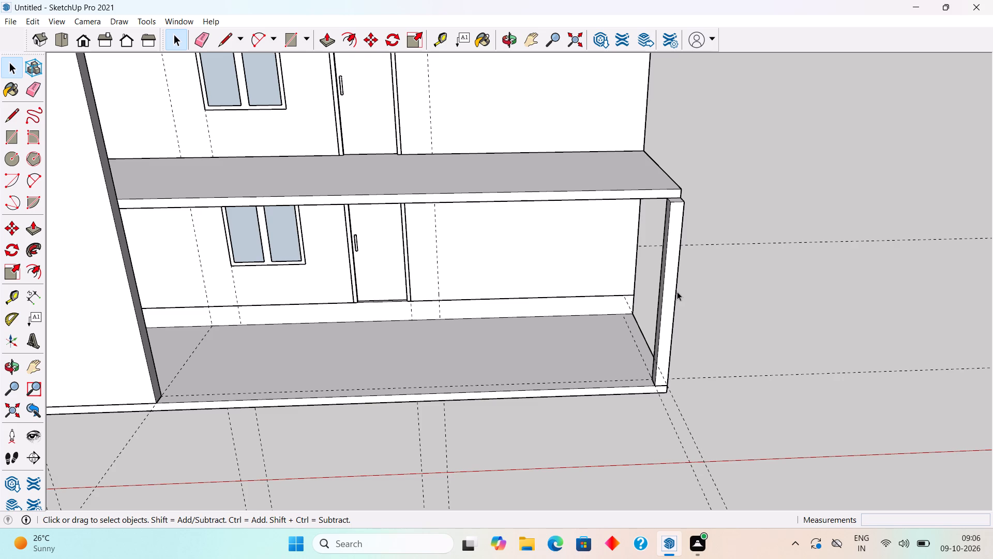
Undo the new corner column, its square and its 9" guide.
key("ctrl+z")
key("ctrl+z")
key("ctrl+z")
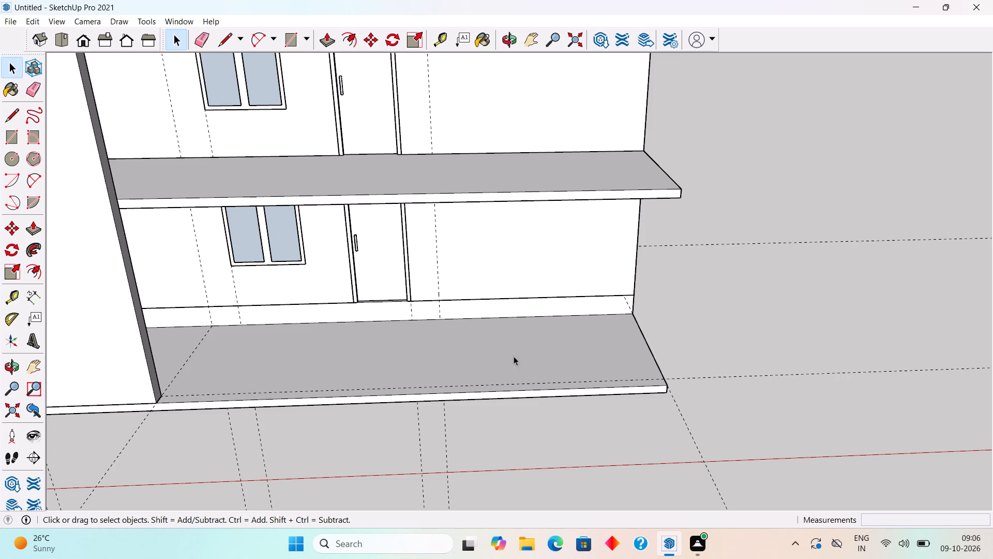
Add a guide 14' in from the base slab's end edge and draw a 14' by 9" rectangle along the front edge.
key("t")
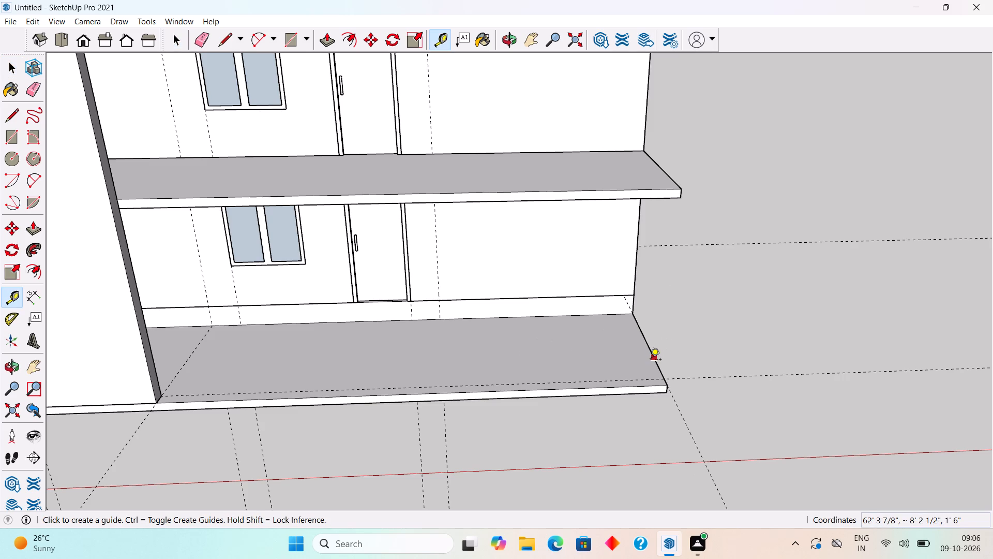
left_click(650, 360)
scroll(425, 338, "up", 4)
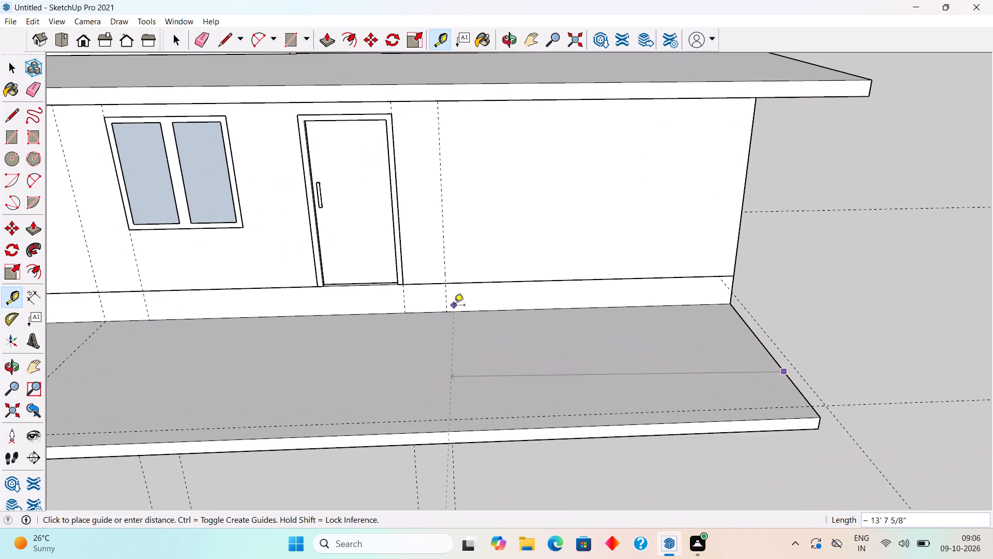
left_click(445, 311)
key("space")
type("r")
left_click(442, 420)
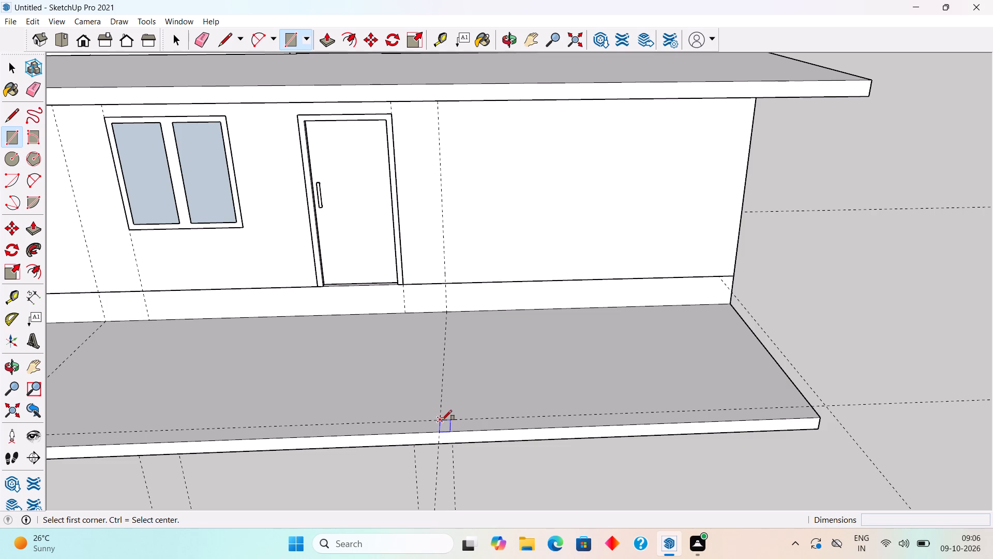
left_click(820, 417)
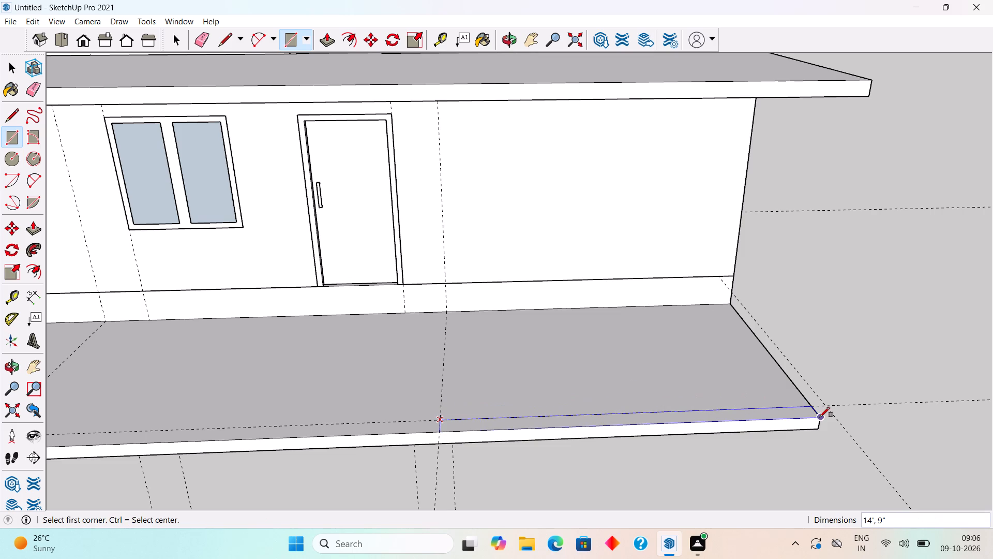
Push/Pull the 14' by 9" rectangle up 22' 6" to the existing wall panel's top edge, forming a second panel.
key("p")
left_click(804, 416)
scroll(802, 384, "down", 7)
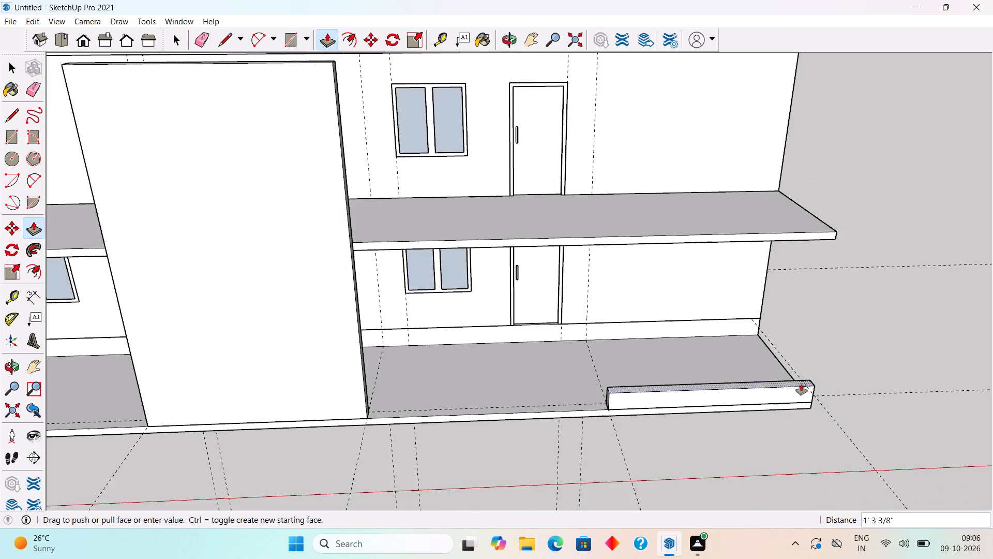
scroll(801, 384, "down", 6)
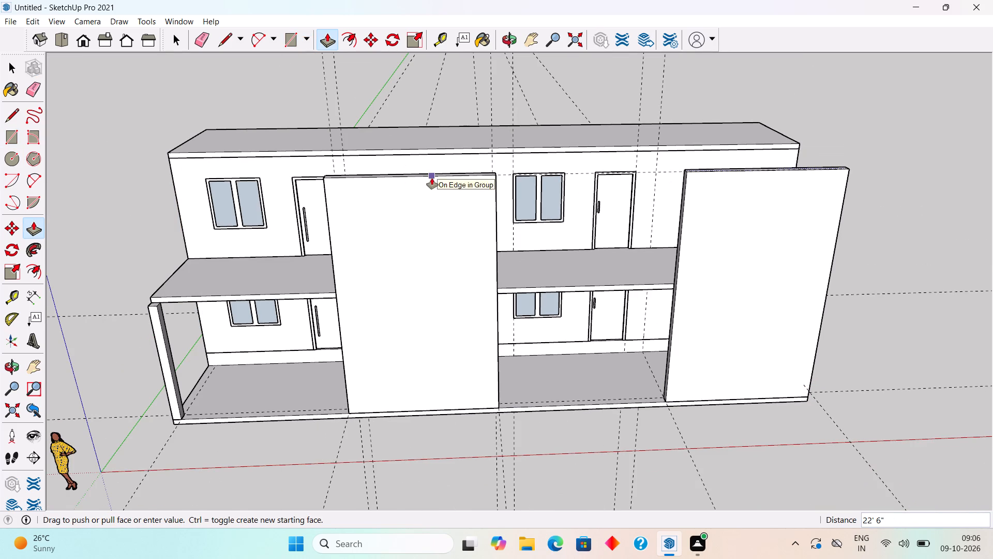
left_click(432, 178)
key("space")
Make the new wall panel at the end of the facade a group.
left_click(725, 283)
left_click_drag(727, 283, 729, 288)
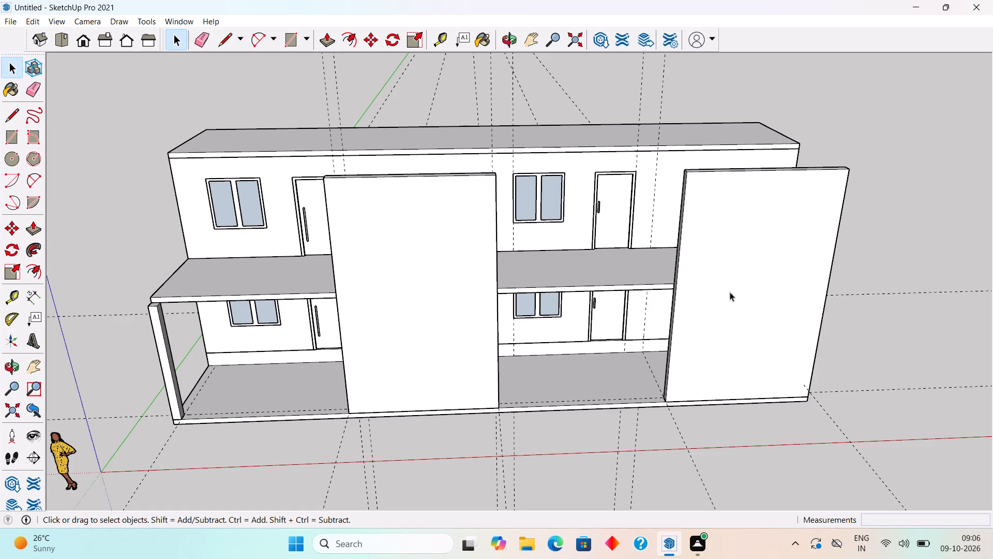
left_click(730, 292)
double_click(730, 292)
right_click(730, 292)
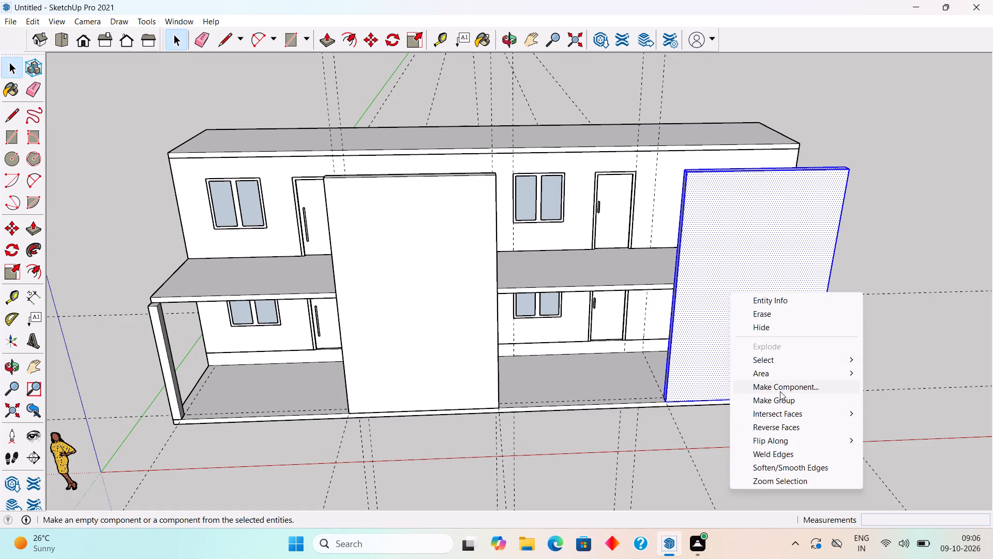
left_click(784, 401)
Examine the building with both wall panels from low, frontal, side and raised angles.
middle_click_drag(757, 348, 651, 133)
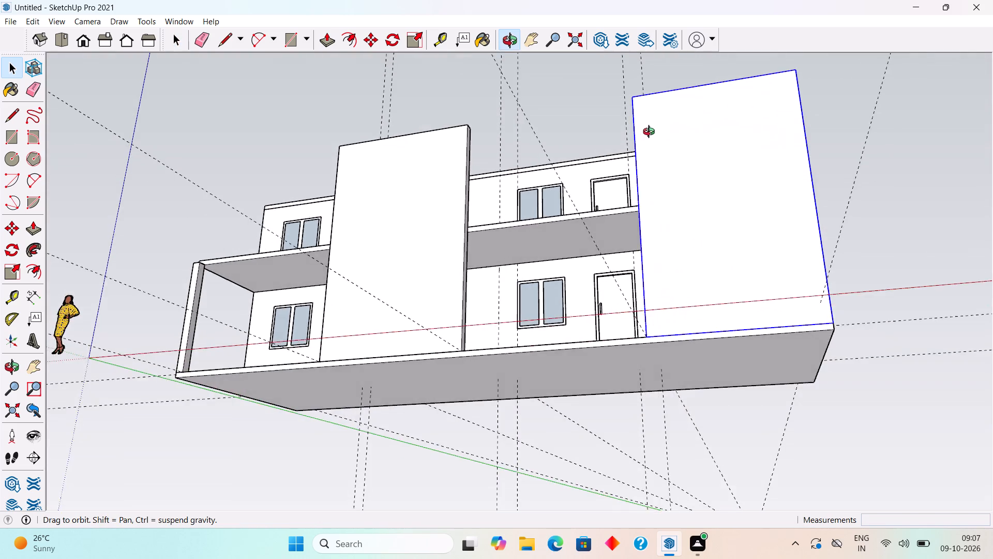
middle_click_drag(651, 133, 739, 247)
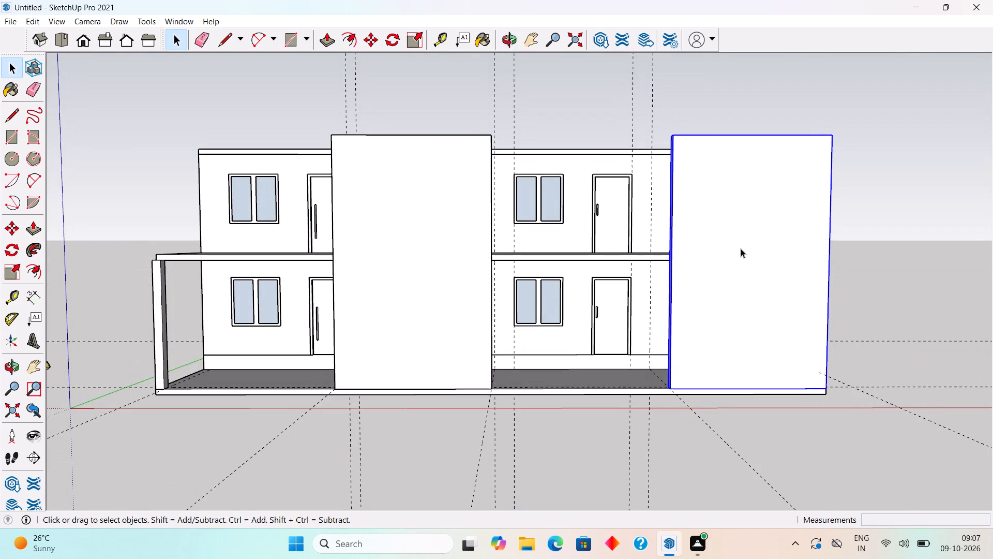
scroll(741, 248, "down", 3)
left_click(443, 131)
scroll(572, 199, "down", 2)
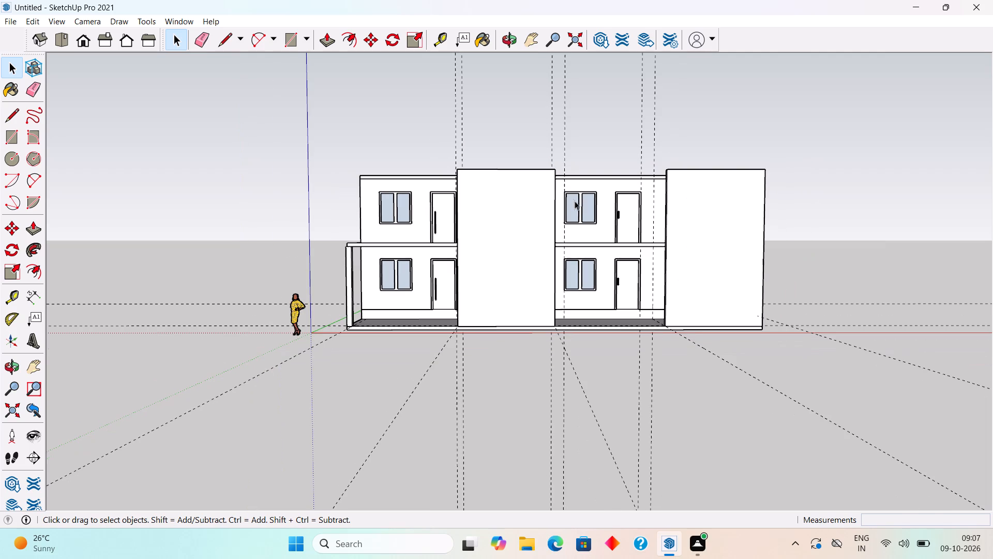
scroll(857, 236, "up", 3)
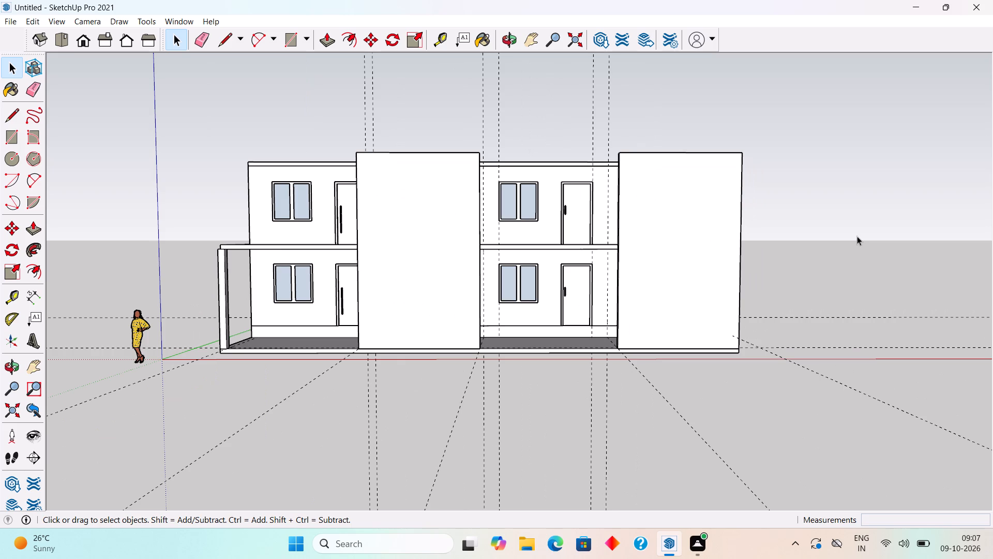
scroll(593, 241, "down", 3)
scroll(460, 150, "down", 3)
scroll(575, 175, "down", 1)
scroll(619, 223, "up", 3)
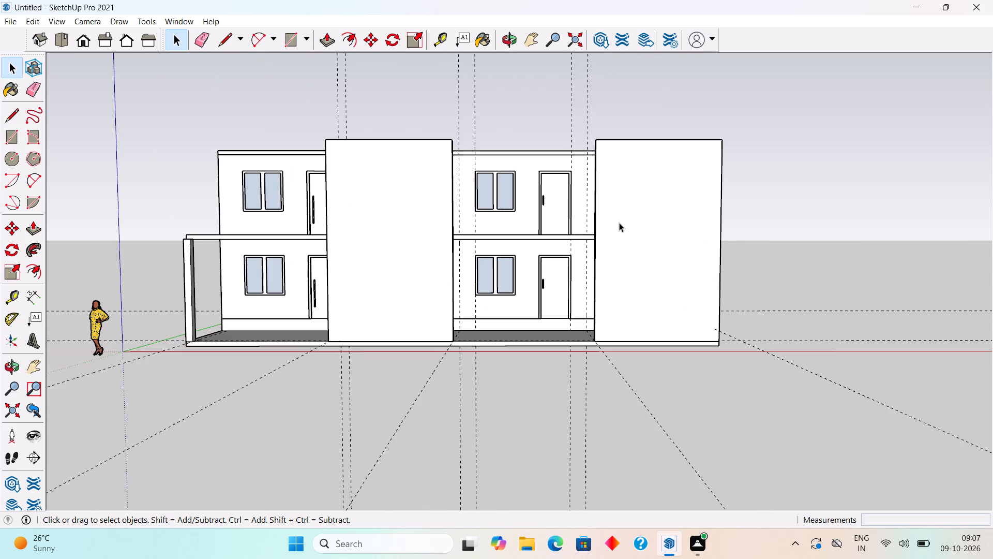
middle_click_drag(477, 195, 881, 247)
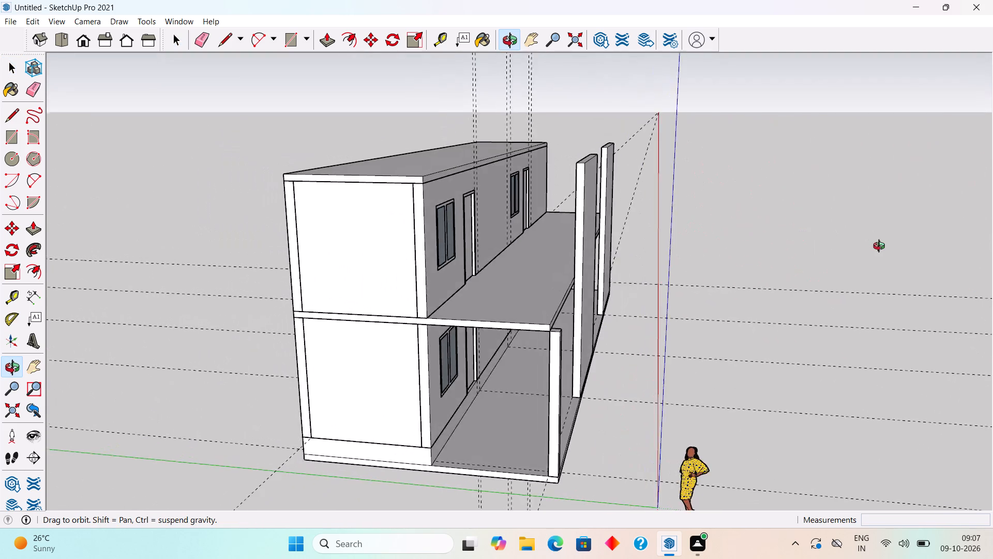
middle_click_drag(881, 247, 637, 278)
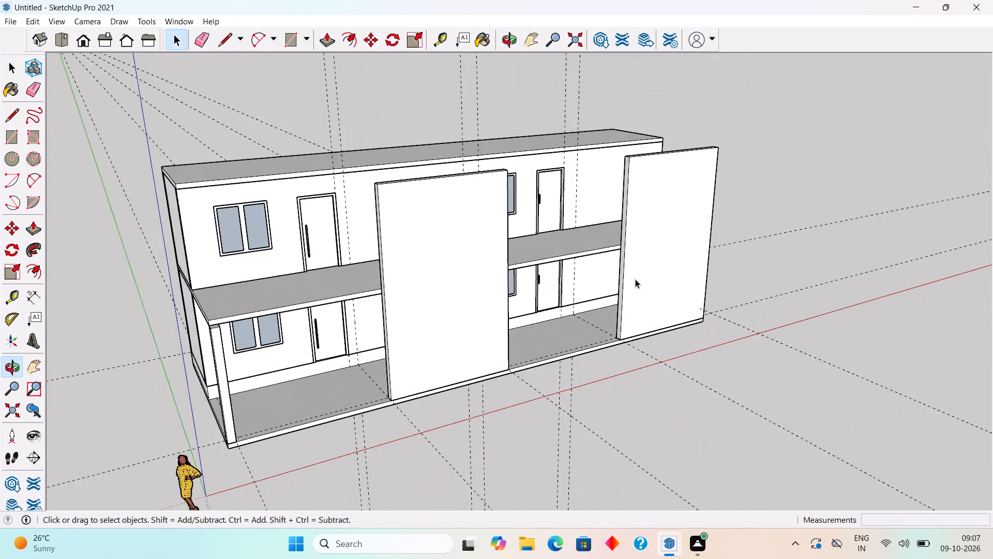
scroll(487, 303, "down", 2)
scroll(389, 308, "up", 4)
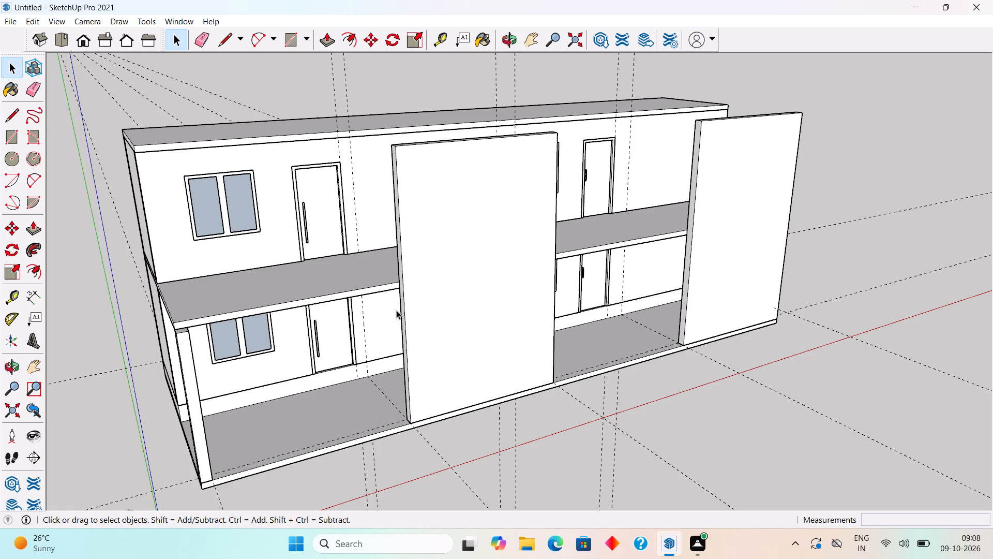
Inside the middle wall panel's group, Push/Pull the top face up 10'.
middle_click_drag(396, 310, 409, 377)
middle_click_drag(372, 207, 377, 240)
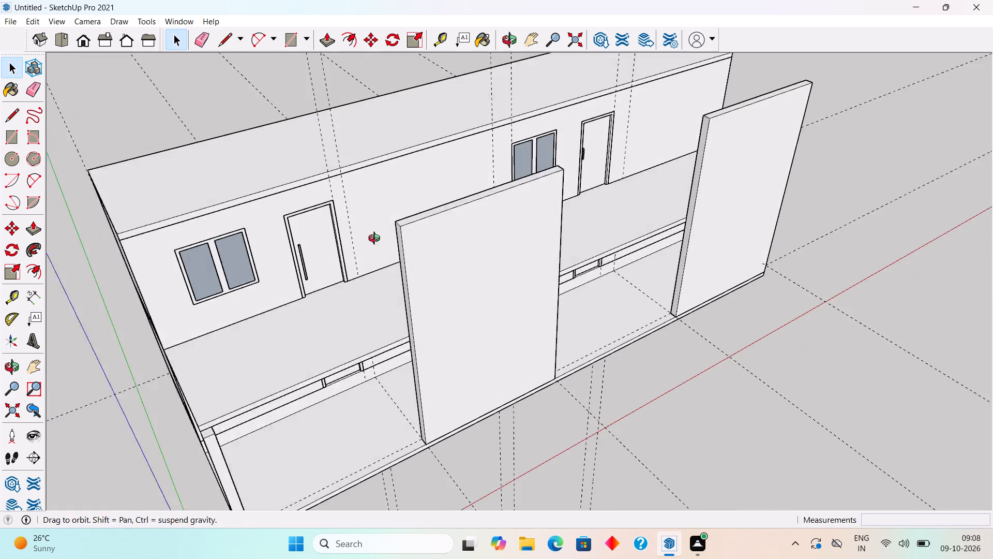
middle_click_drag(377, 240, 379, 254)
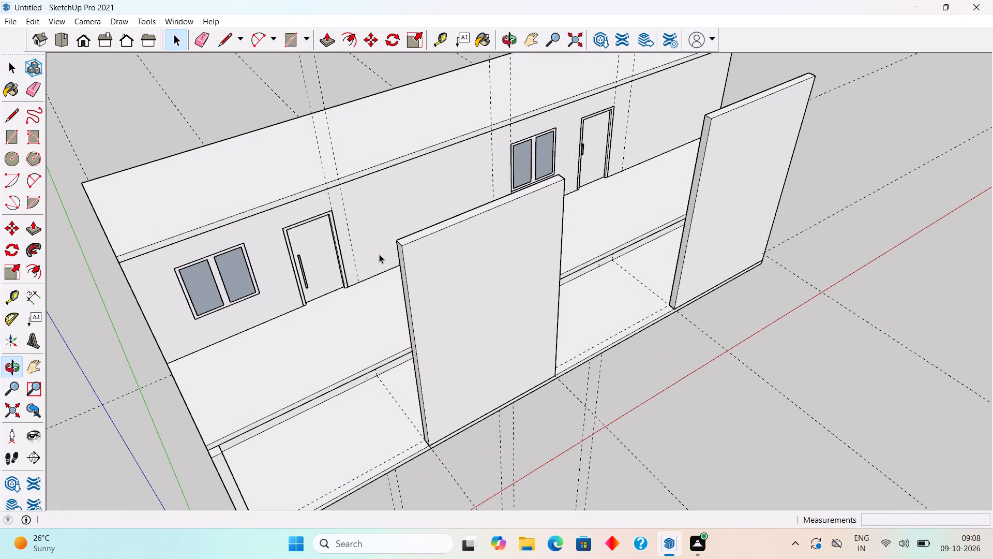
middle_click_drag(512, 151, 506, 237)
scroll(496, 272, "up", 6)
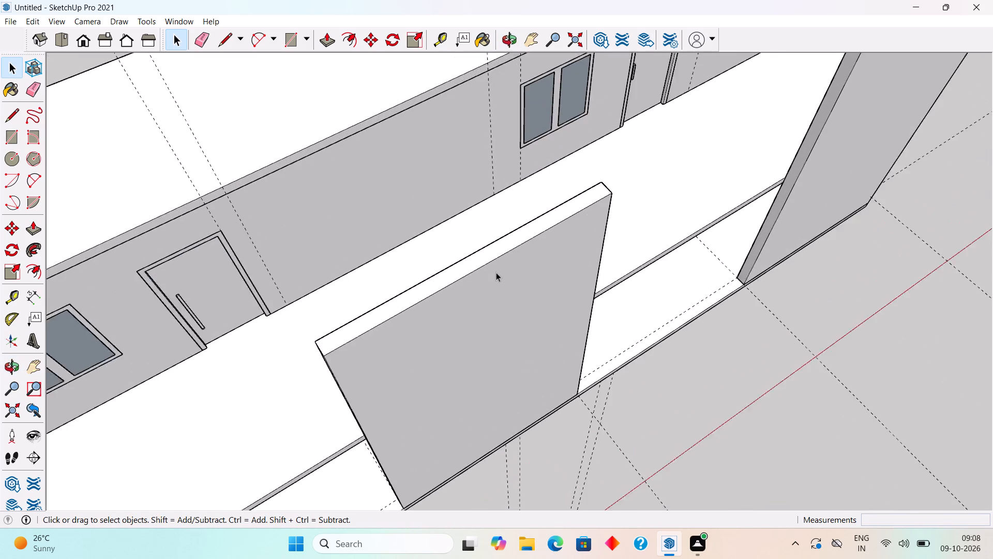
triple_click(503, 249)
key("p")
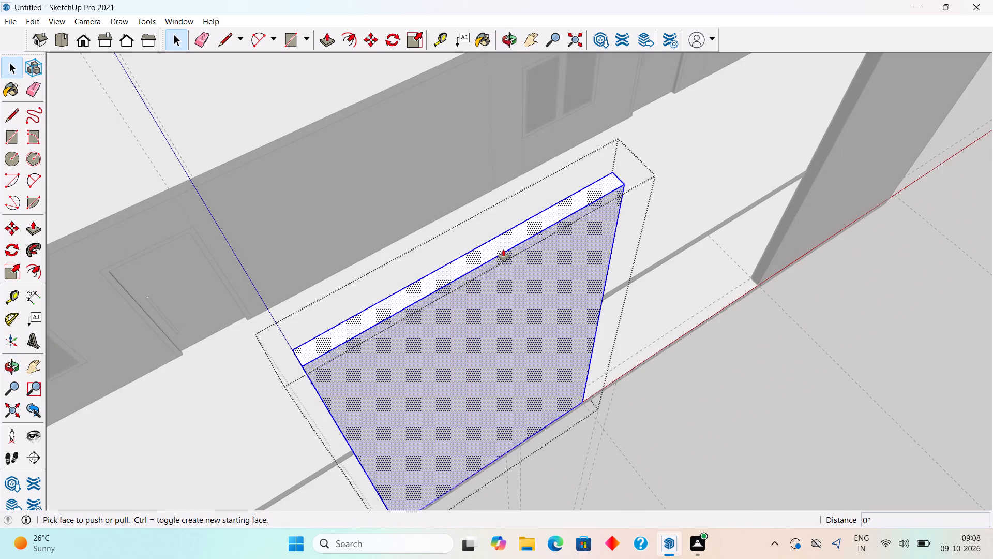
left_click(504, 242)
type("10'")
key("Return")
key("space")
Inside the end wall panel's group, Push/Pull the top face up 10'.
scroll(491, 145, "down", 2)
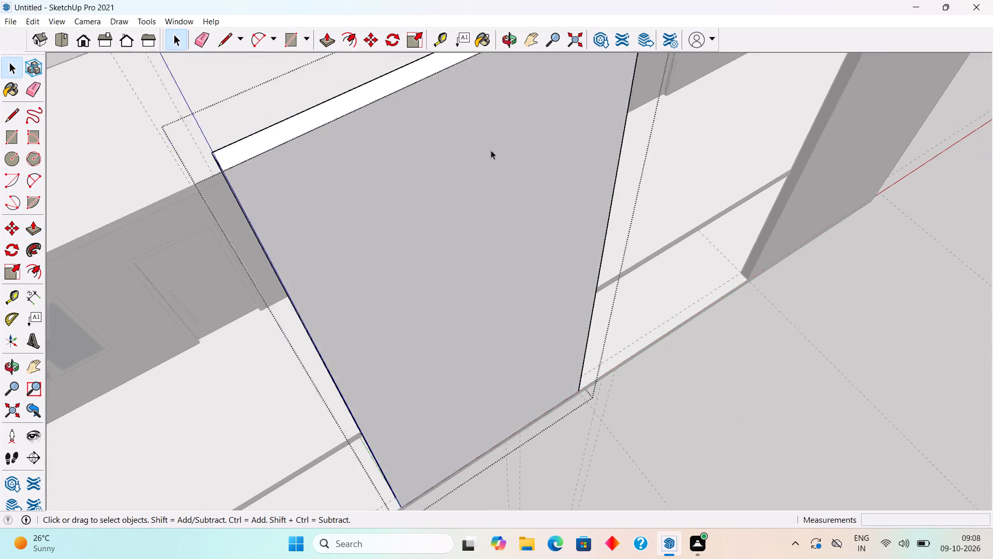
scroll(491, 150, "down", 9)
middle_click_drag(748, 251, 585, 259)
scroll(585, 259, "down", 3)
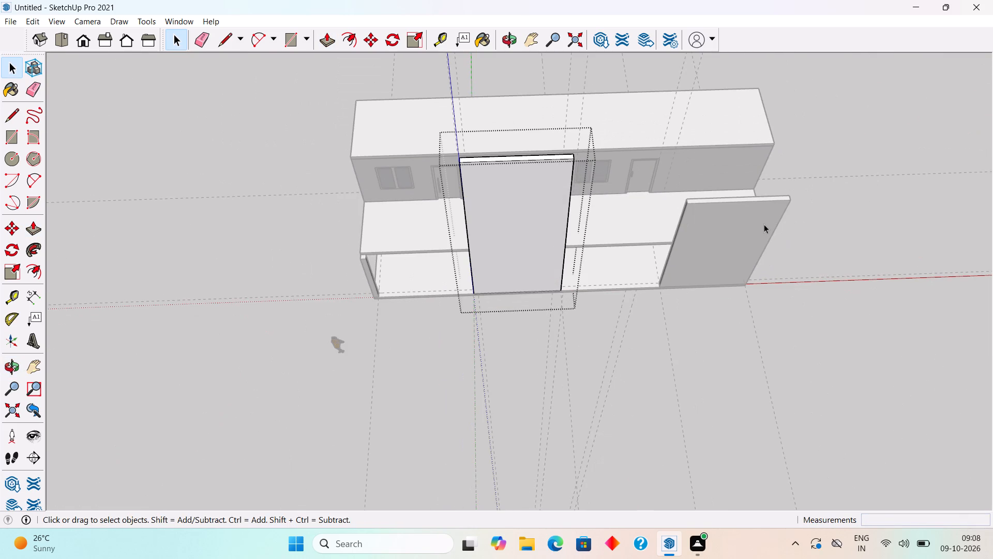
left_click(764, 224)
scroll(758, 213, "up", 11)
double_click(758, 200)
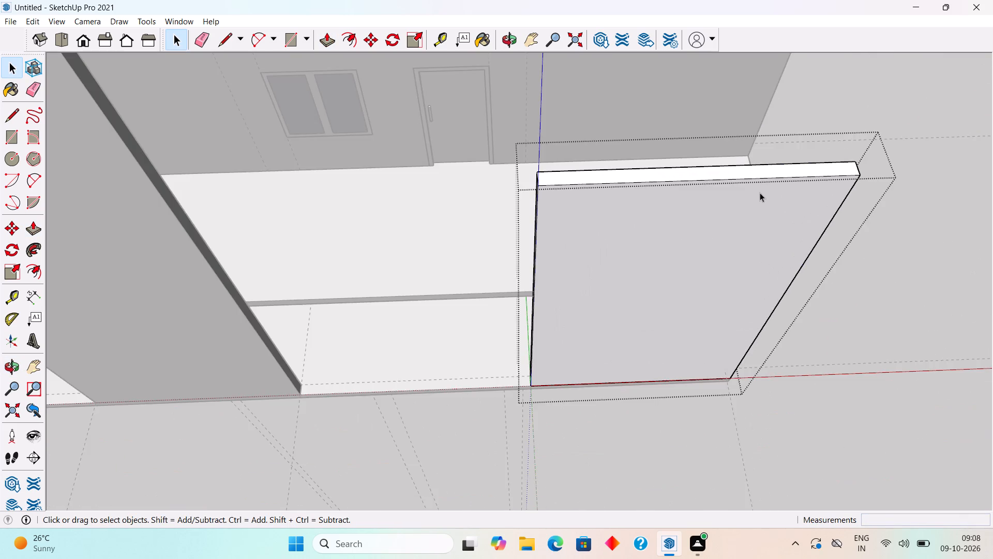
scroll(759, 182, "up", 6)
left_click(765, 166)
key("p")
left_click(765, 166)
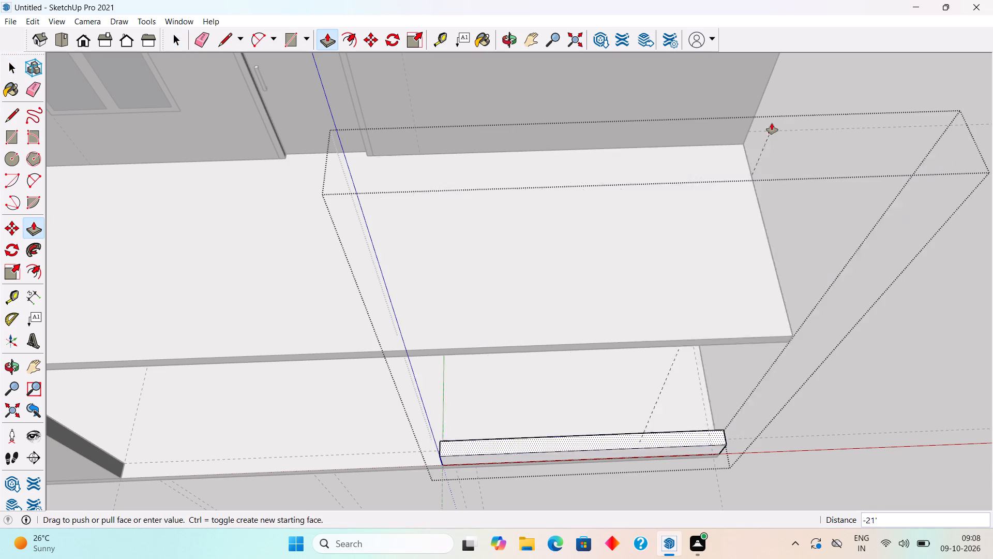
type("10'")
key("Return")
key("space")
scroll(794, 65, "down", 17)
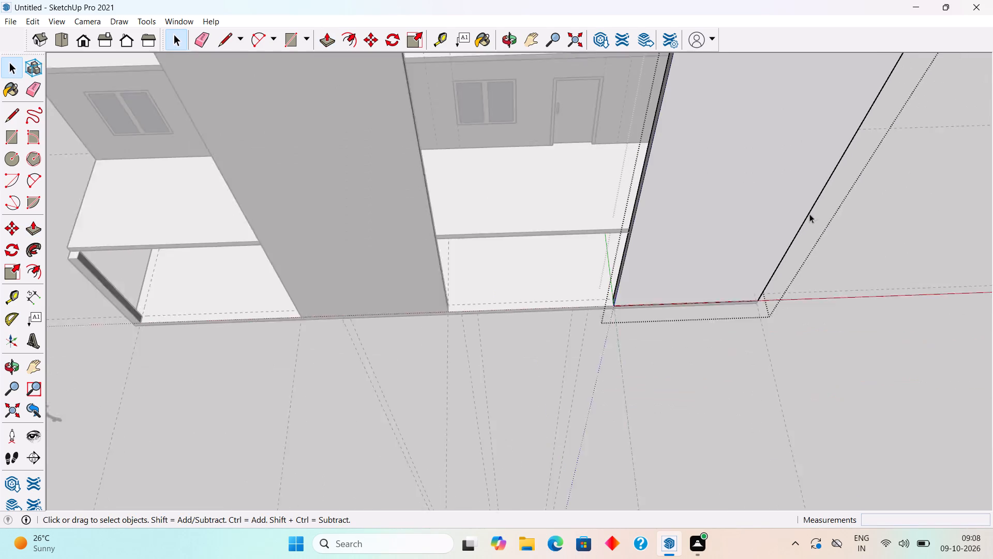
left_click(850, 255)
Examine the building with both heightened wall panels from frontal, side and raised angles.
scroll(679, 516, "down", 6)
middle_click_drag(627, 392, 610, 218)
scroll(610, 218, "down", 3)
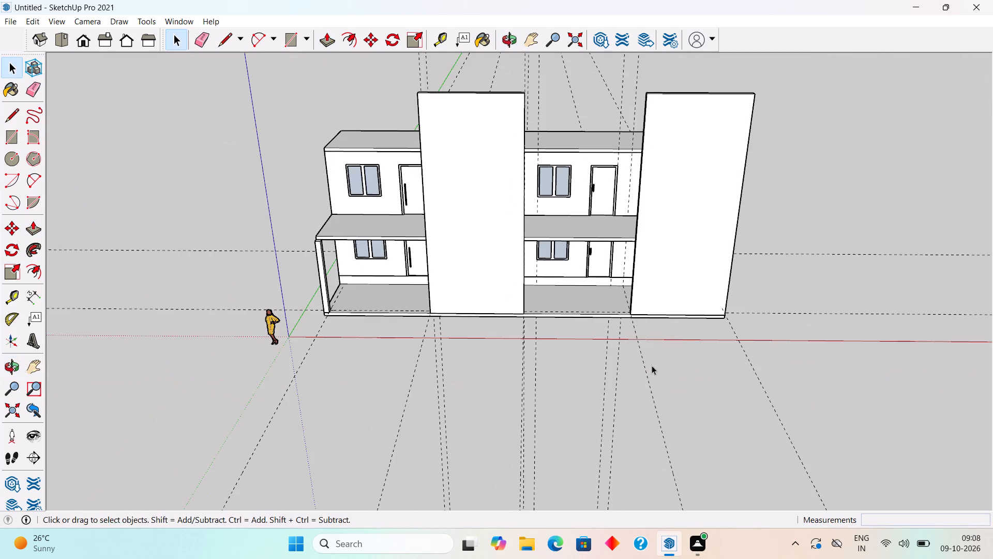
middle_click_drag(652, 365, 689, 270)
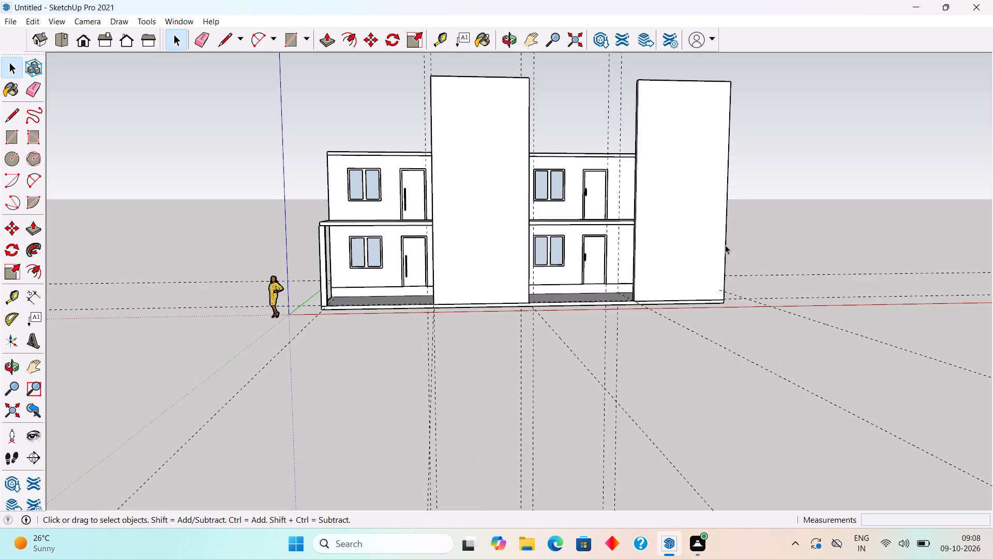
middle_click_drag(577, 242, 731, 286)
middle_click_drag(405, 226, 578, 254)
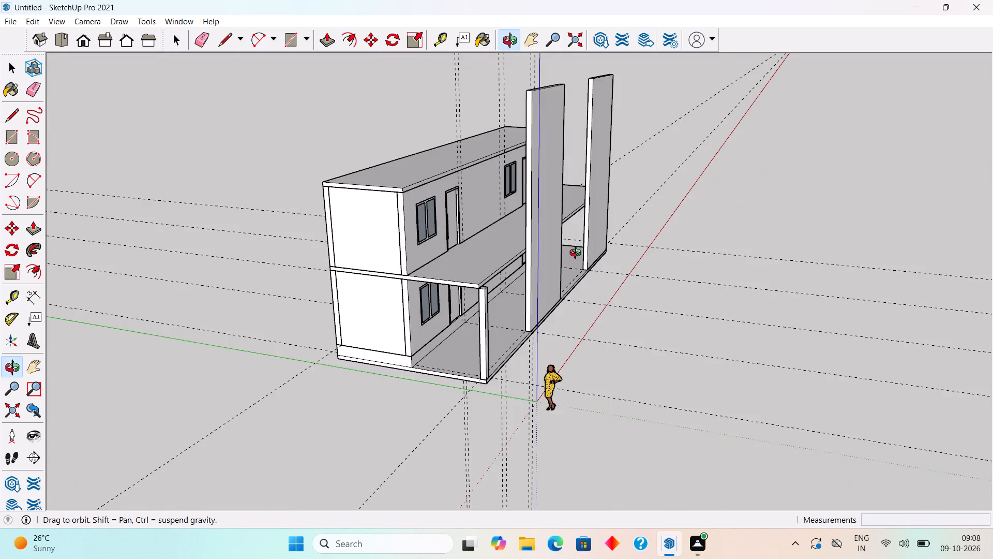
middle_click_drag(578, 254, 270, 334)
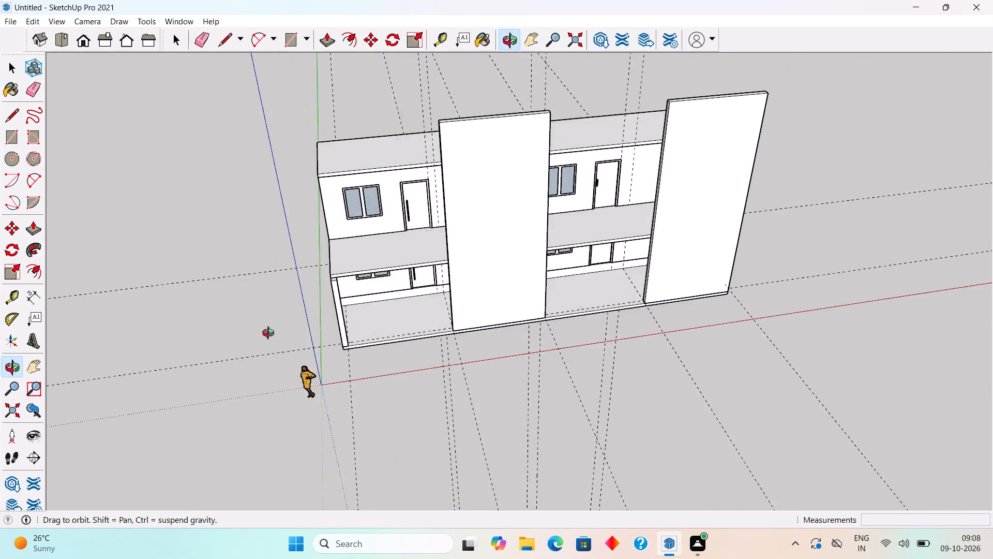
middle_click_drag(270, 334, 305, 238)
scroll(758, 137, "up", 2)
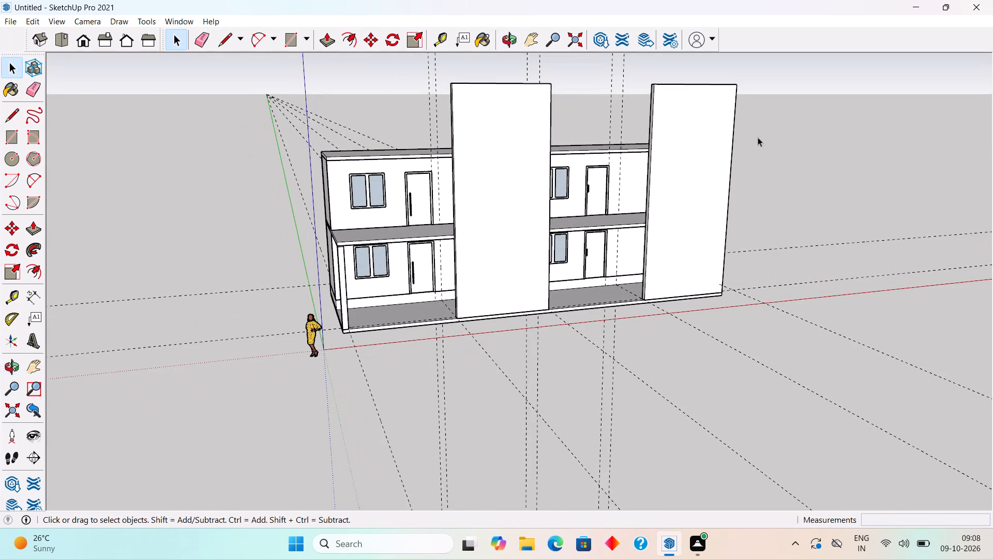
scroll(758, 137, "up", 2)
scroll(758, 137, "down", 1)
middle_click_drag(750, 139, 652, 165)
scroll(652, 165, "up", 3)
scroll(655, 165, "down", 4)
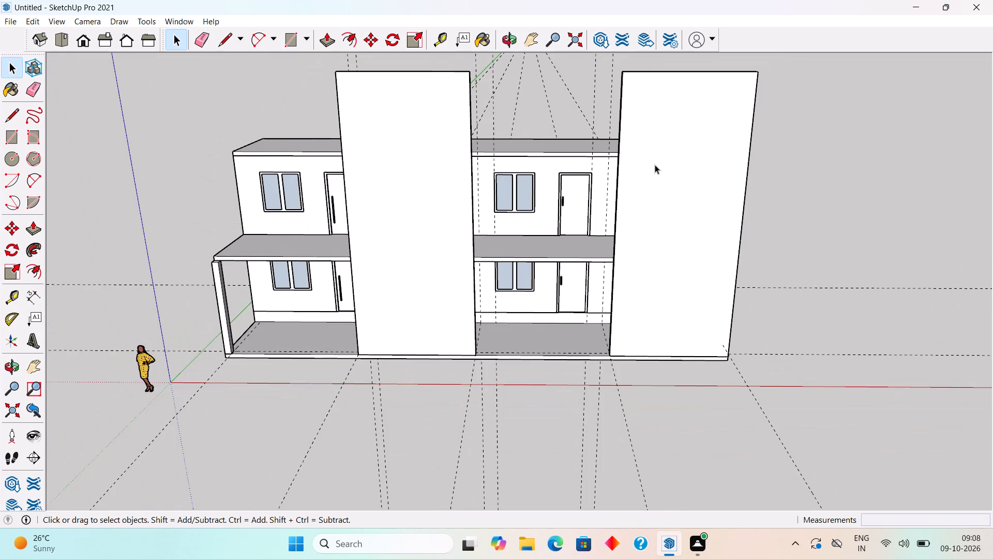
Place a horizontal guide 11' above the bottom edge of the middle wall panel.
key("t")
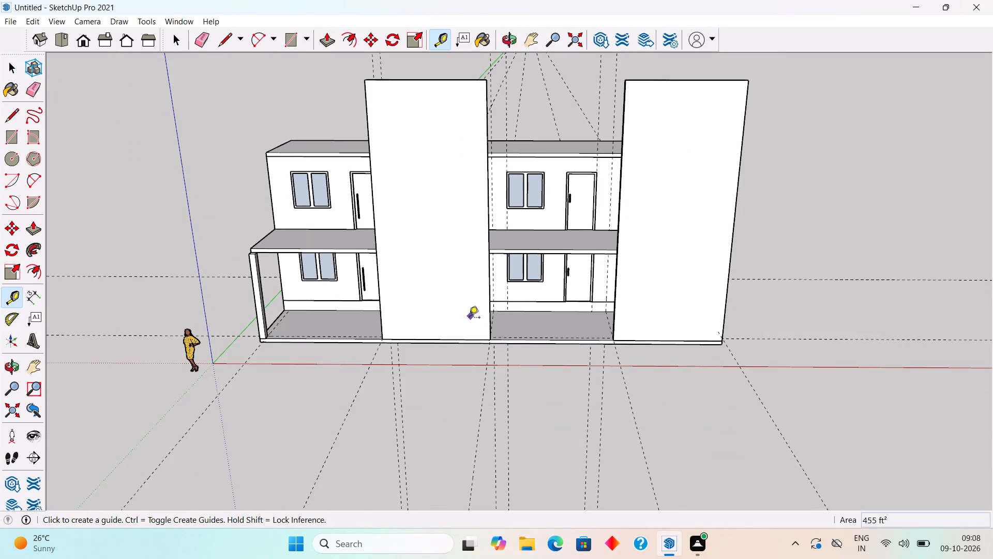
scroll(472, 340, "up", 5)
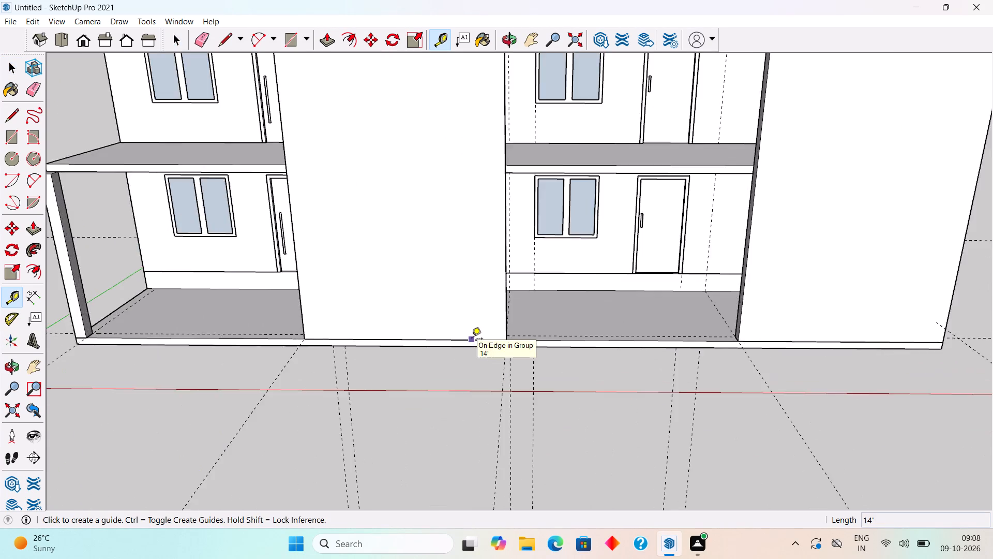
scroll(472, 340, "up", 5)
left_click(472, 340)
scroll(454, 204, "down", 2)
scroll(399, 215, "down", 7)
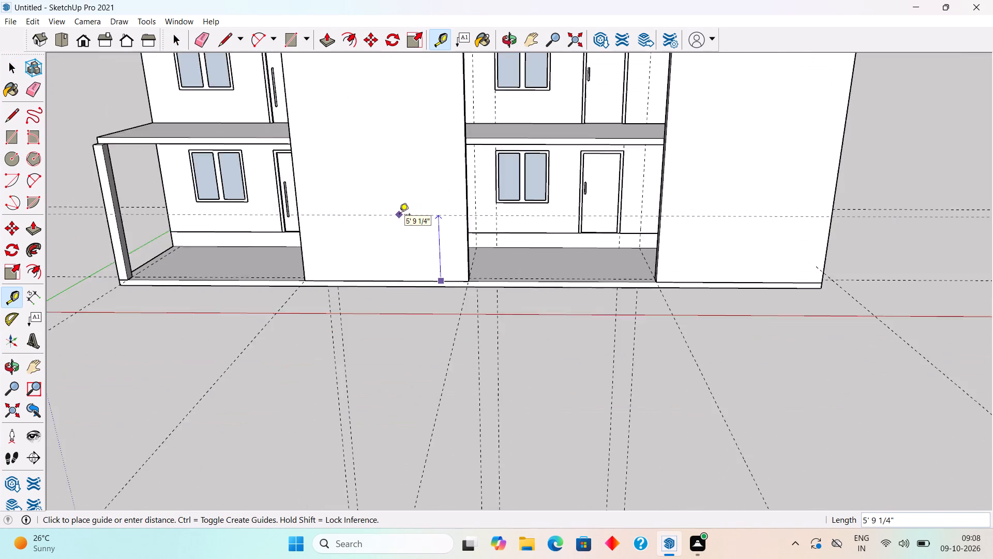
scroll(399, 215, "down", 3)
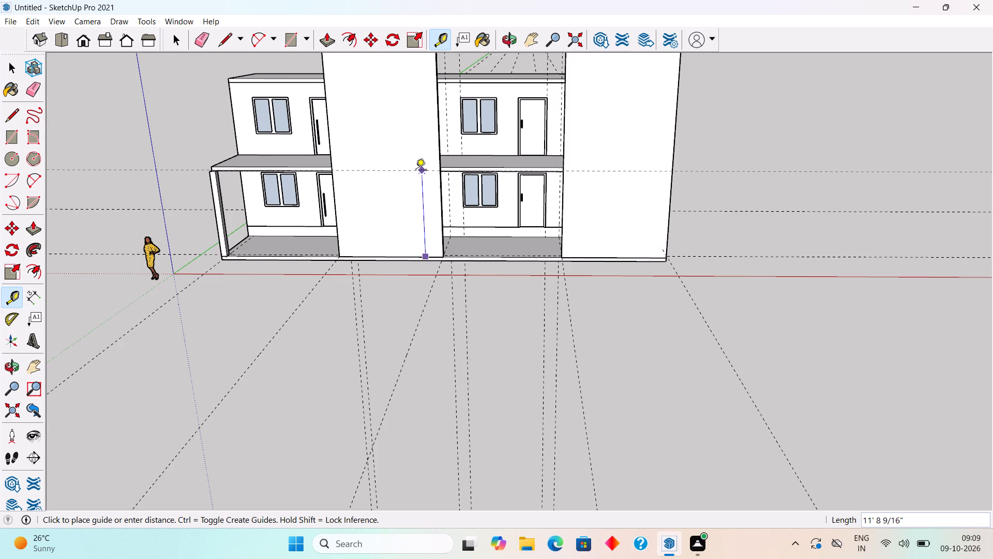
type("11'")
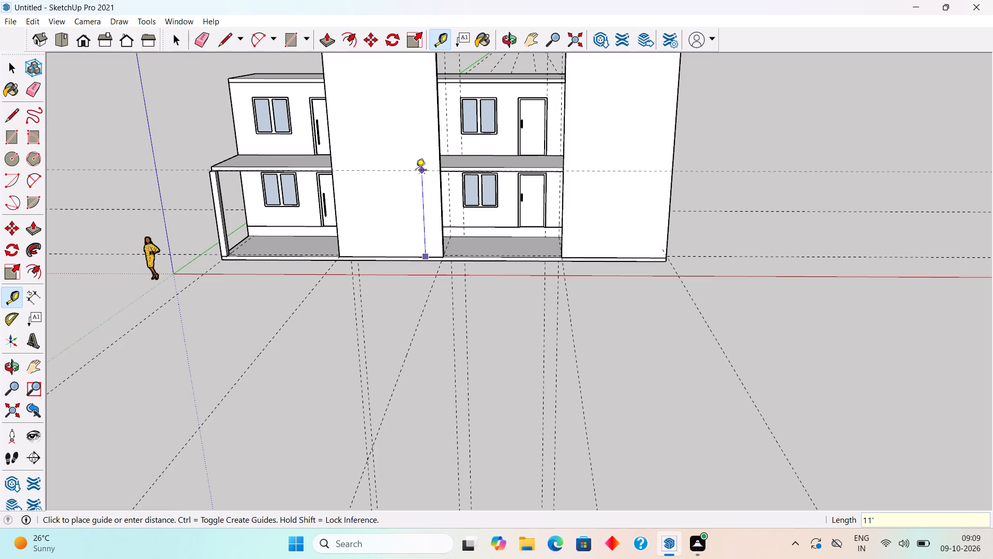
key("Return")
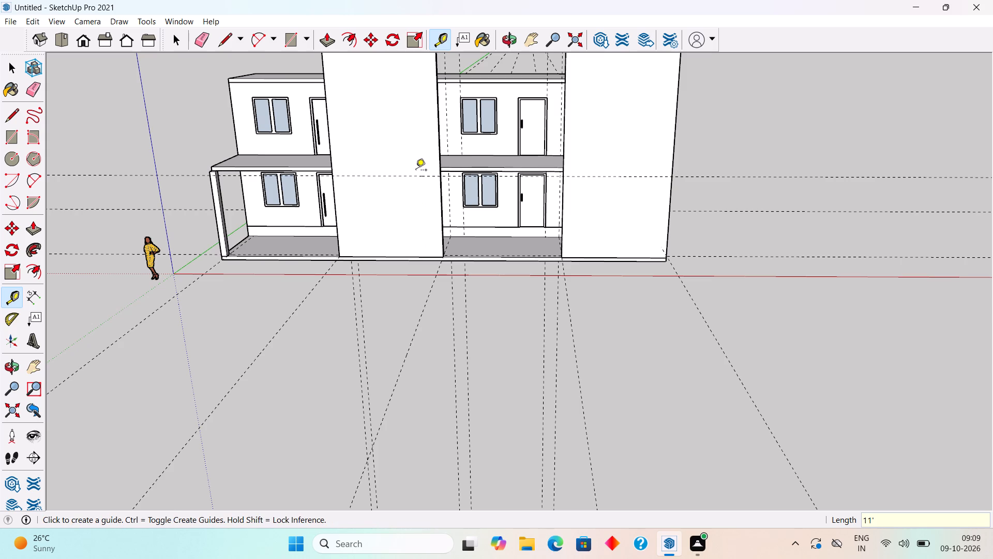
Place three more horizontal guides on the middle wall panel: 3" below, 3" above and 6" below the 11' guide.
left_click(422, 177)
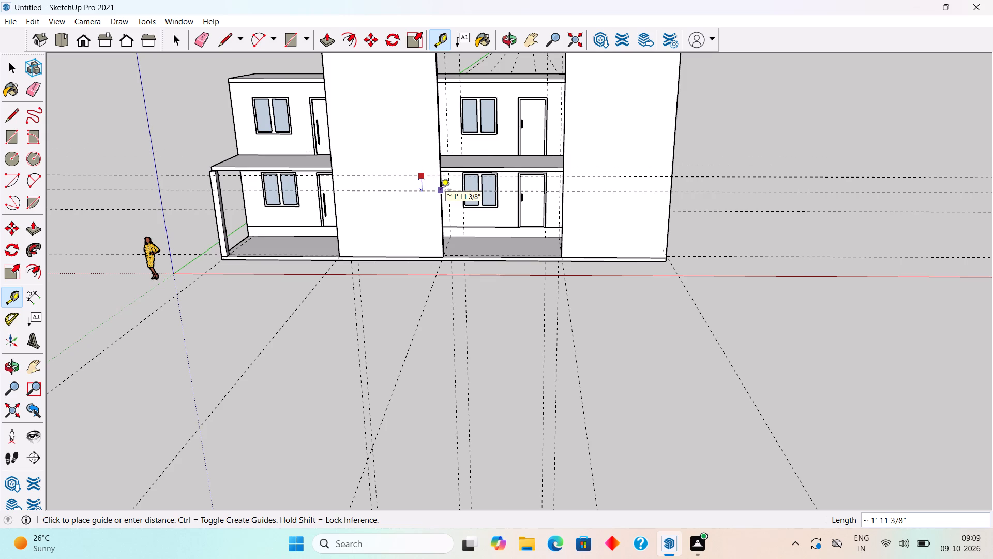
scroll(439, 192, "up", 6)
middle_click_drag(417, 163, 597, 123)
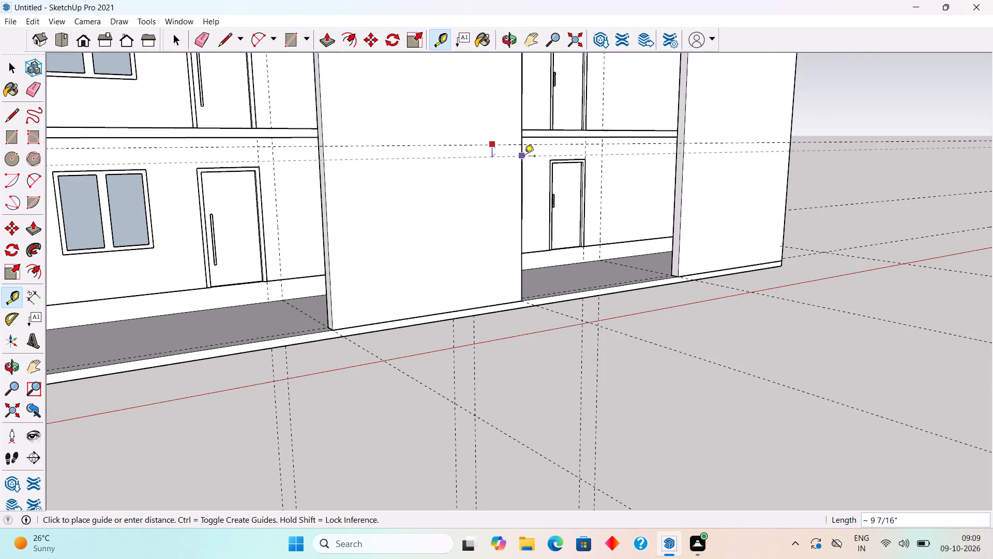
type("3\"")
key("Return")
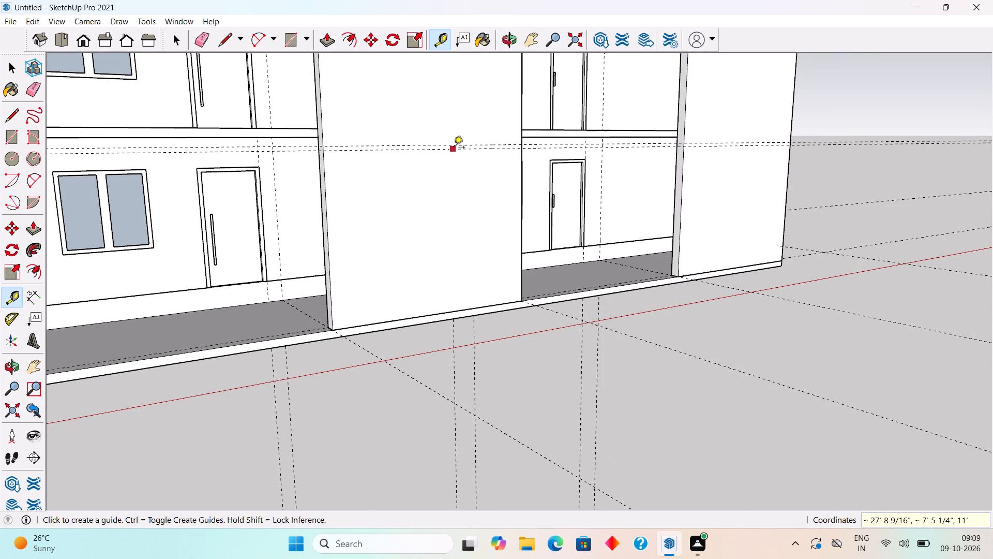
left_click(459, 143)
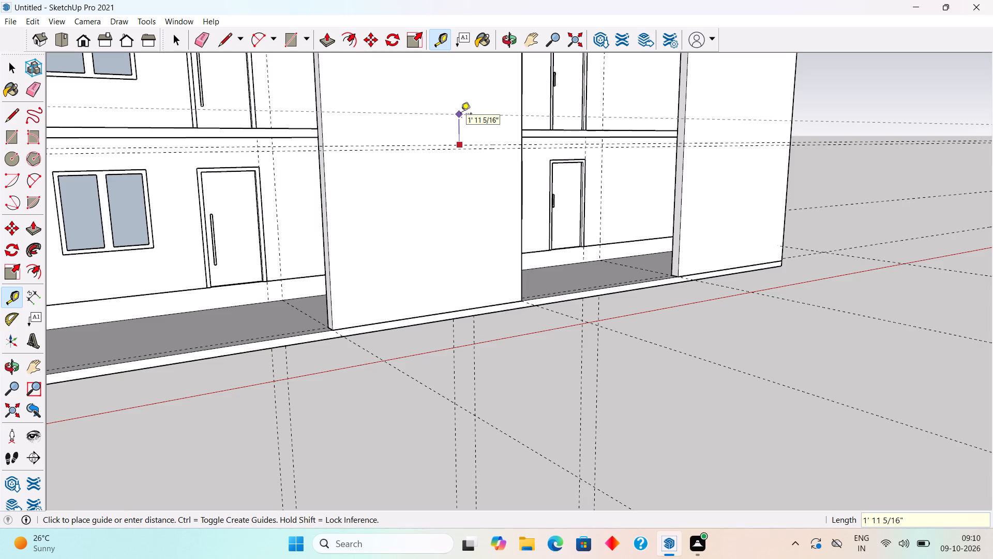
type("3\"")
key("Return")
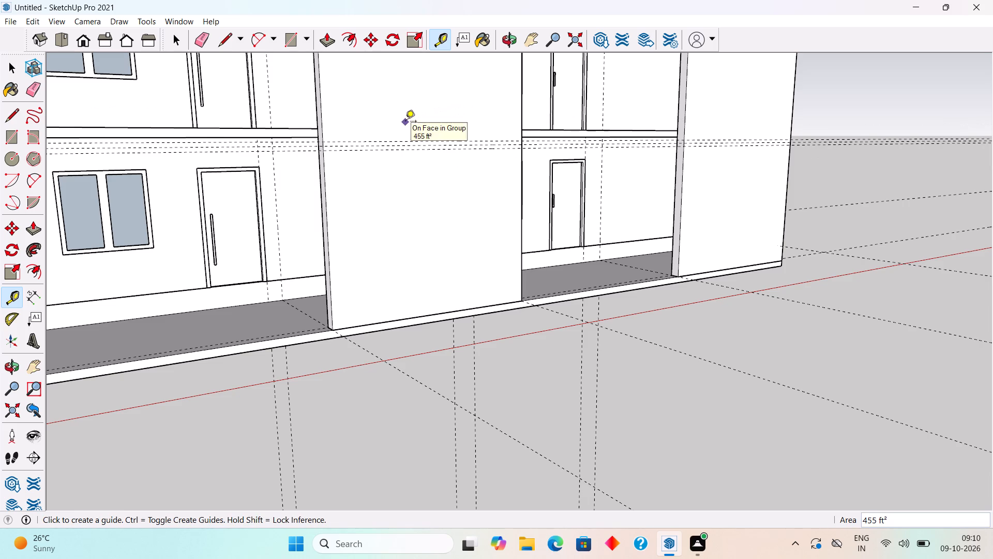
scroll(391, 150, "up", 2)
left_click(398, 144)
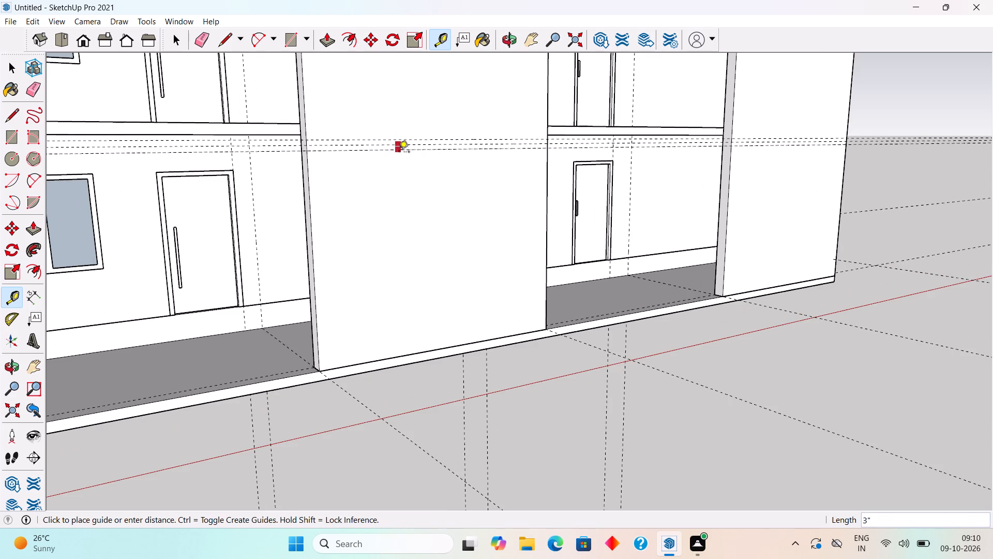
type("6\"")
key("Return")
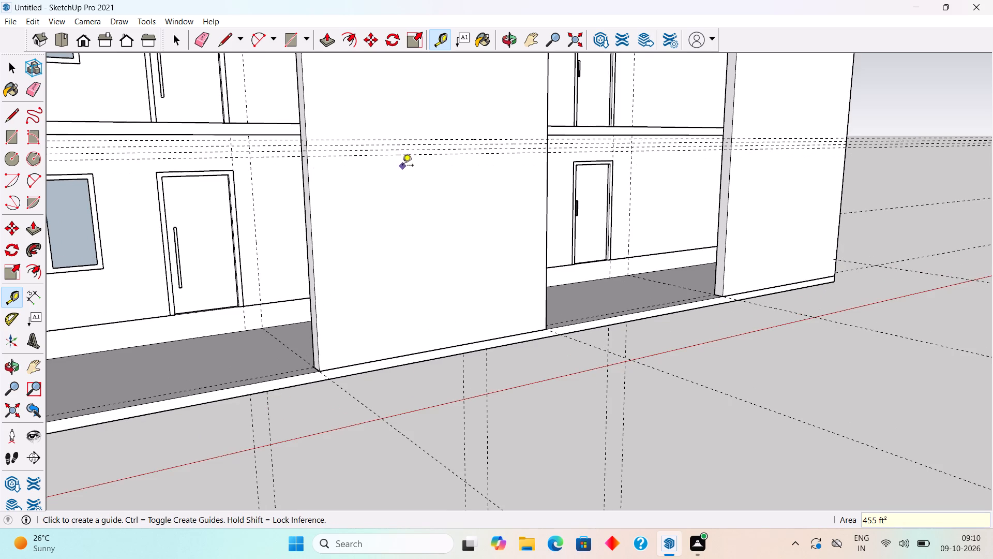
Measure the distance between the highest and lowest of the new horizontal guides on the middle wall panel.
left_click(323, 138)
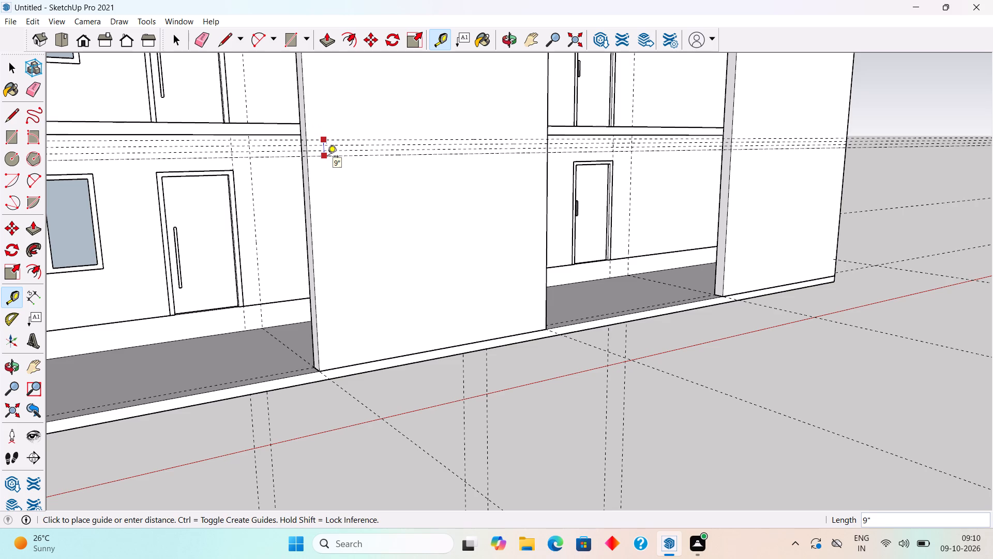
key("space")
Examine the facade and the horizontal guides across the wall panels from distant, raised and close frontal views.
scroll(332, 139, "down", 12)
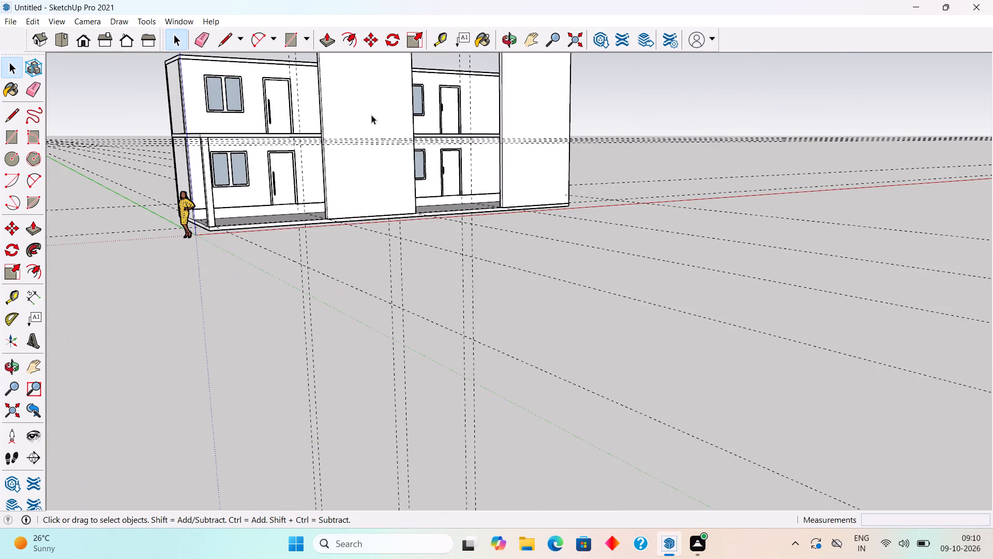
middle_click_drag(370, 111, 334, 136)
scroll(340, 133, "down", 8)
middle_click_drag(408, 87, 348, 108)
scroll(348, 108, "up", 3)
scroll(348, 108, "down", 5)
middle_click_drag(348, 108, 350, 196)
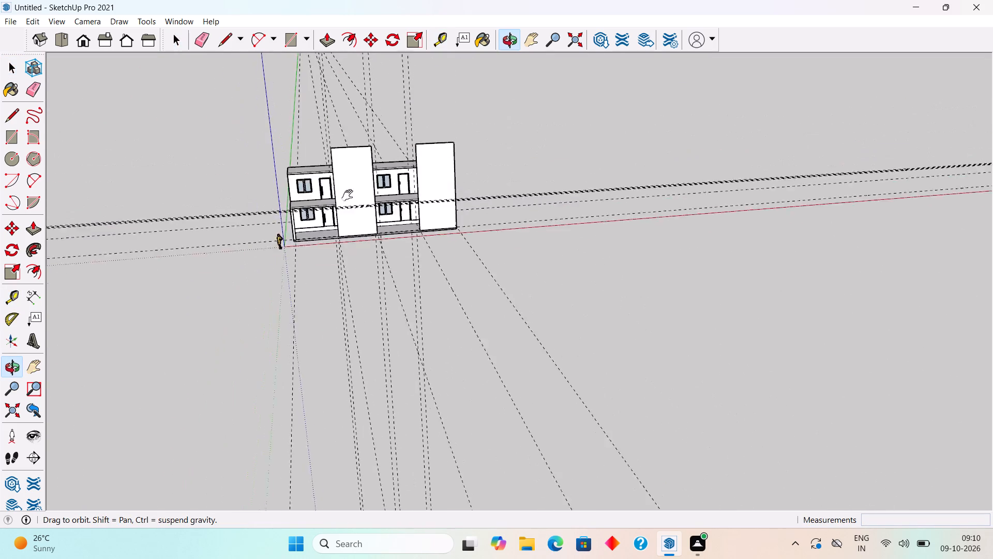
middle_click_drag(350, 196, 352, 238)
scroll(360, 248, "up", 8, "shift")
middle_click_drag(361, 207, 361, 170)
scroll(361, 170, "up", 6)
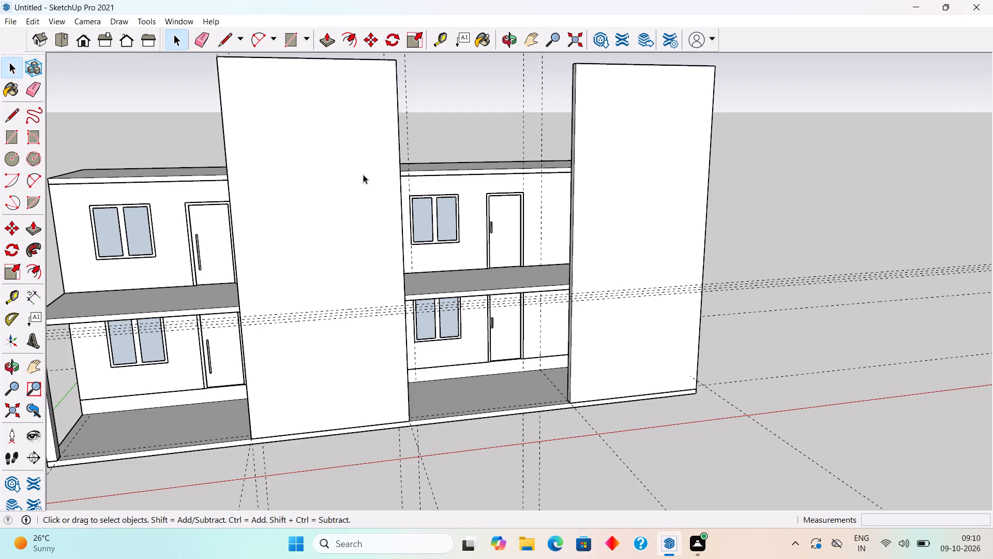
Place a vertical guide 1.5' inward from the middle wall panel's side edge facing the end panel.
key("t")
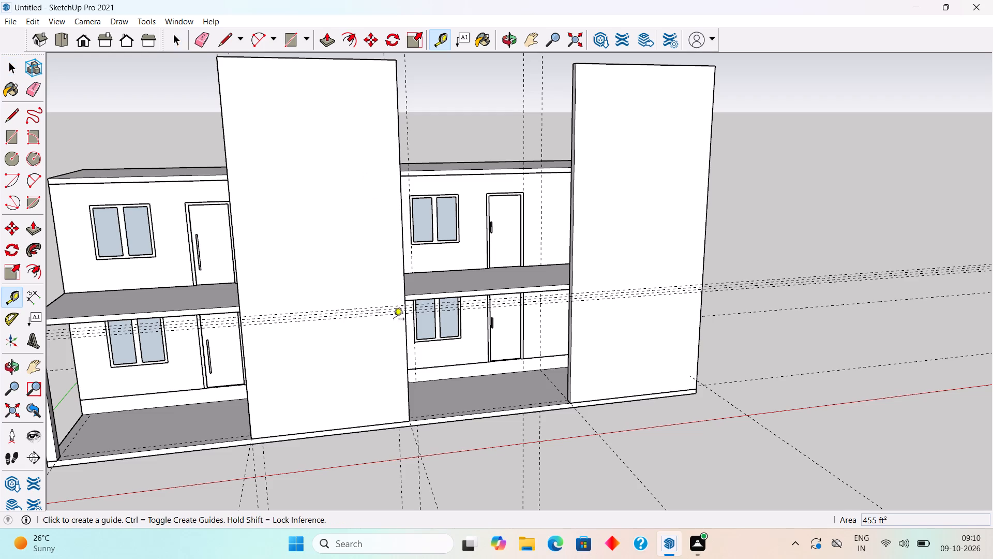
left_click(407, 358)
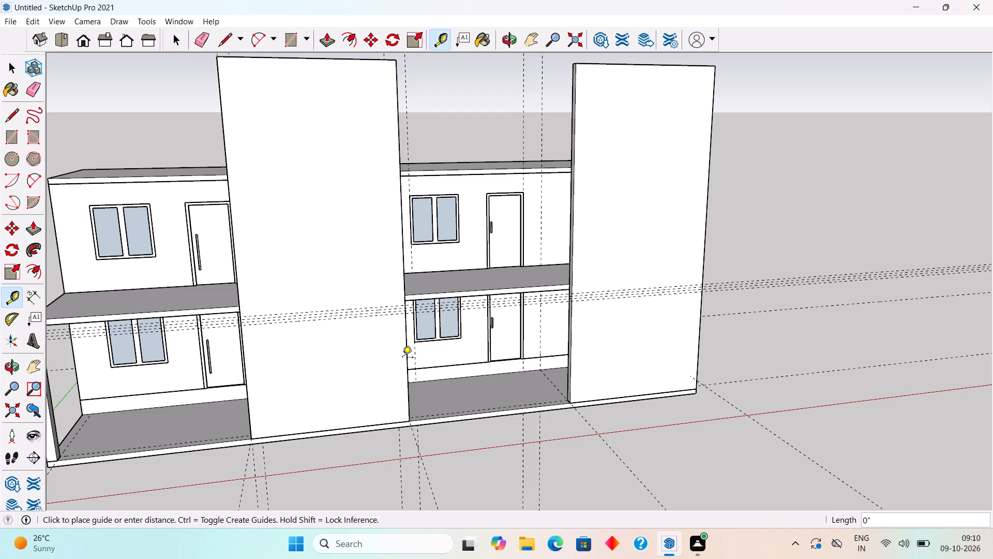
type("1.5'")
key("Return")
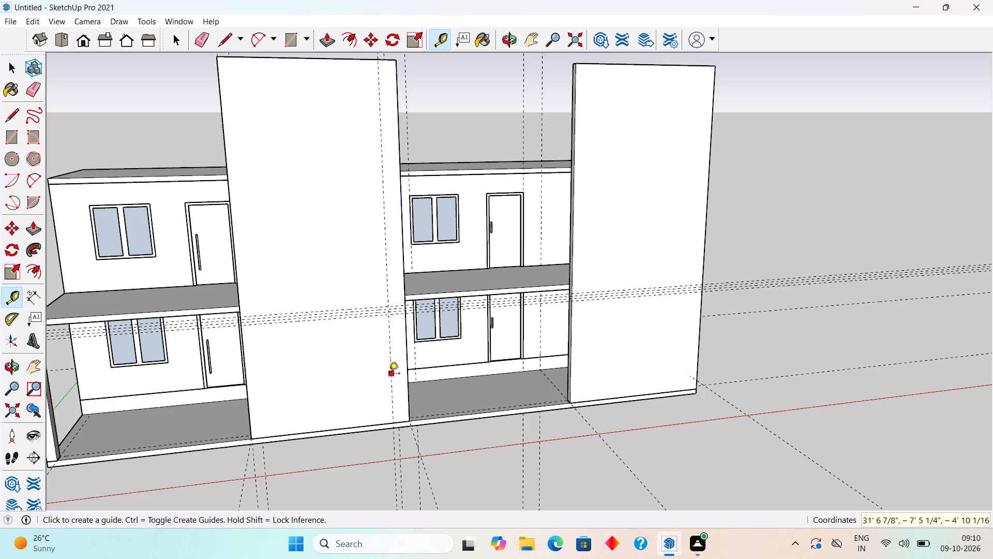
Place a vertical guide 3' inward from the middle wall panel's side edge nearest the corner column.
middle_click_drag(337, 375, 320, 375)
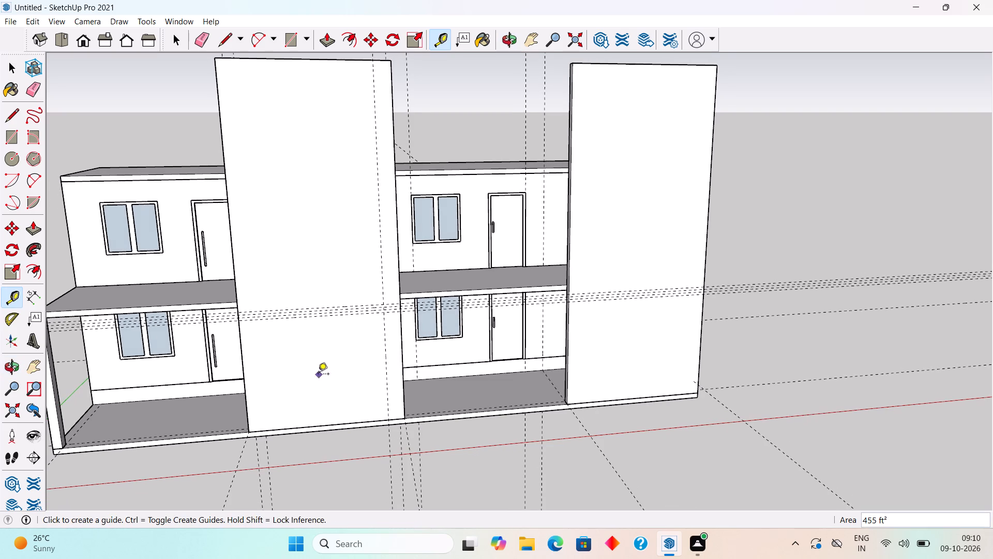
left_click(248, 401)
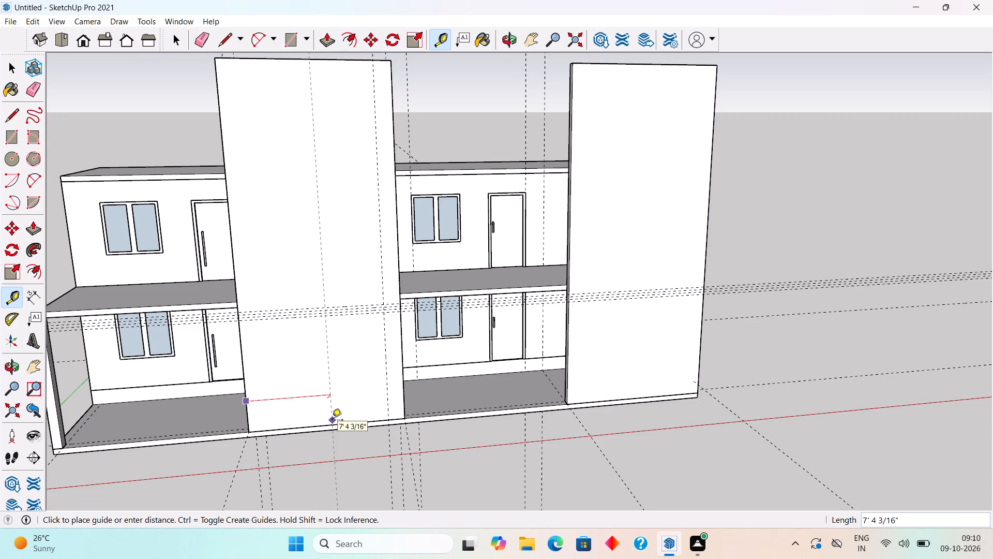
type("3'")
key("Return")
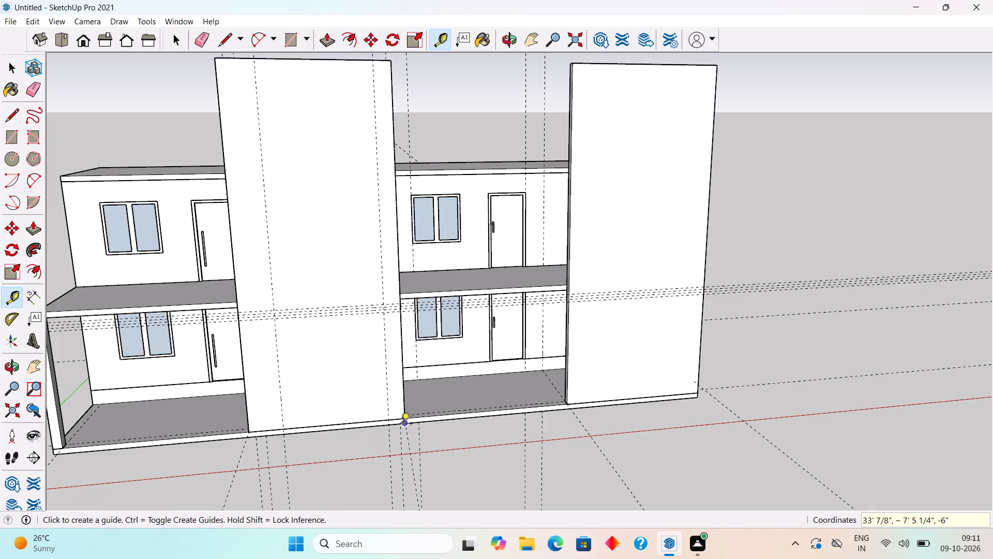
Start another vertical guide inward from the middle wall panel's side edge facing the end panel.
left_click(403, 380)
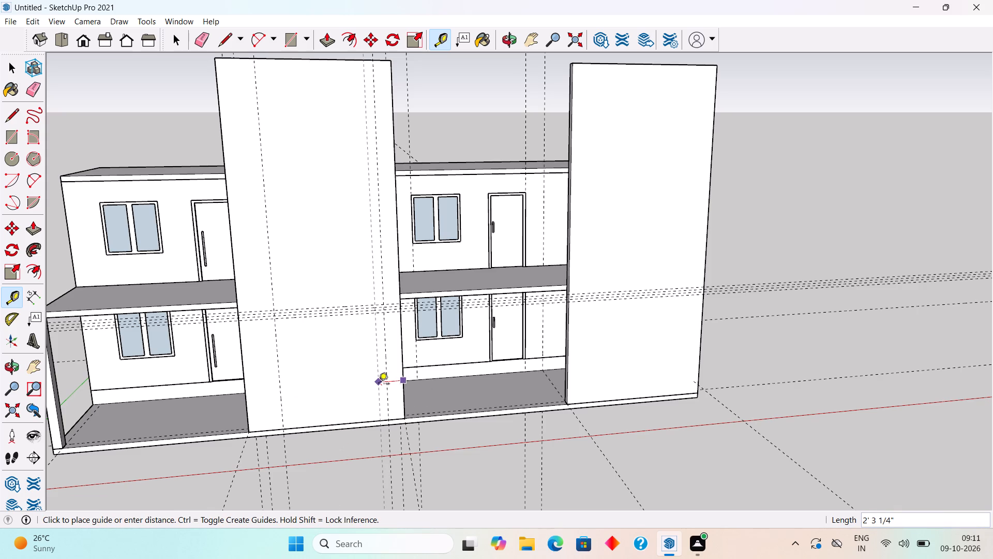
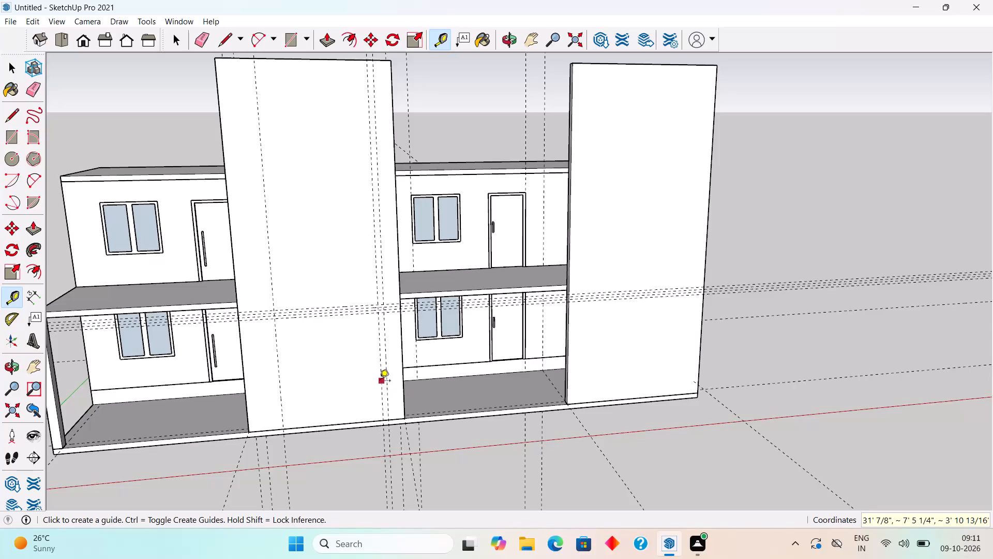
Place a vertical guide 1' further inward from the innermost guide near the middle wall panel's side edge facing the end panel.
left_click(380, 380)
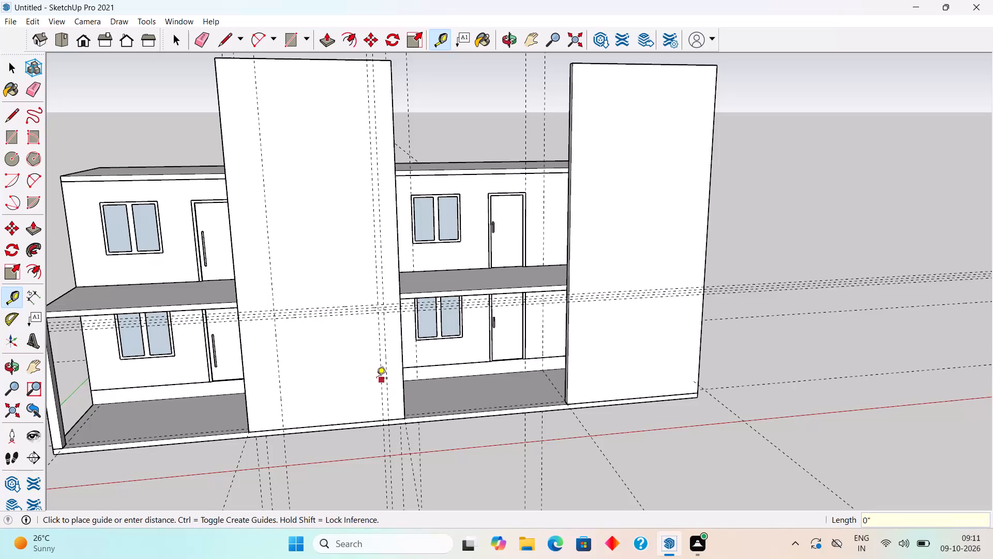
type("1'")
key("Return")
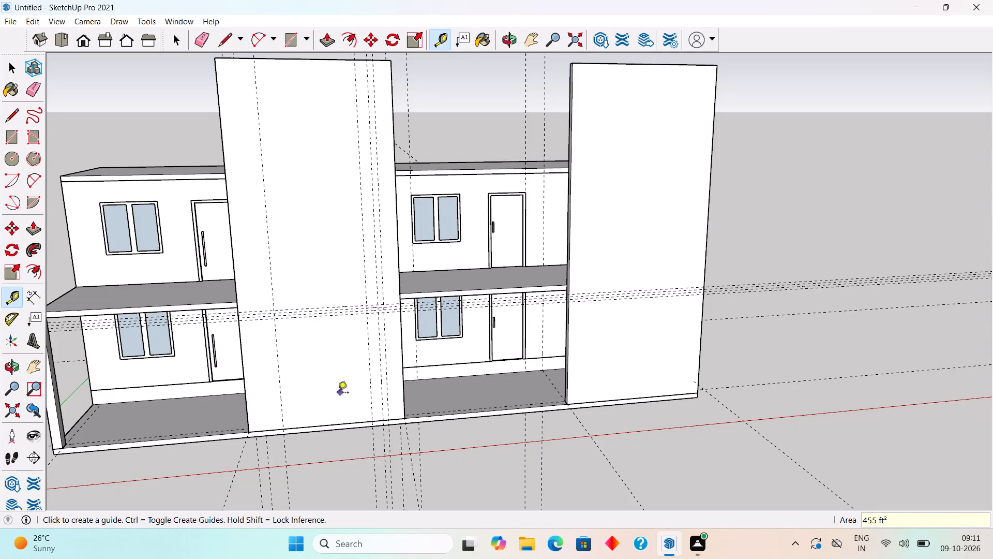
Place a vertical guide 1' further inward from the 3' guide near the middle wall panel's corner-column side.
left_click(278, 399)
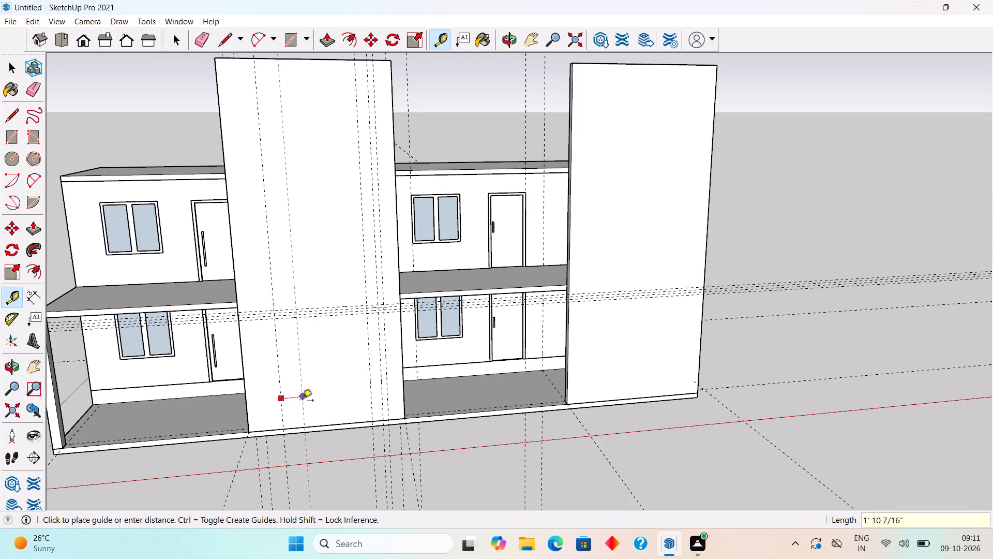
type("1'")
key("Return")
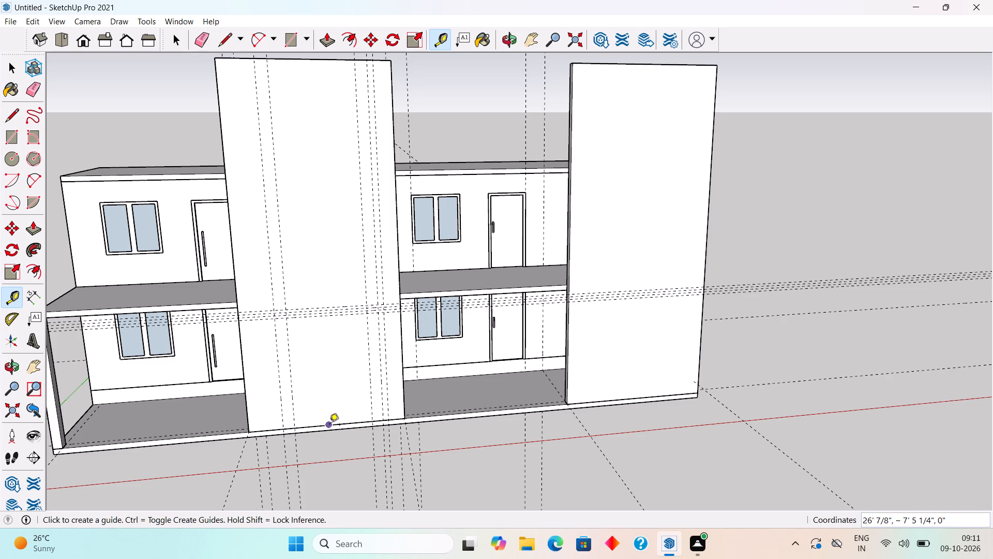
Place a horizontal guide 8' above the middle wall panel's bottom edge.
left_click(346, 425)
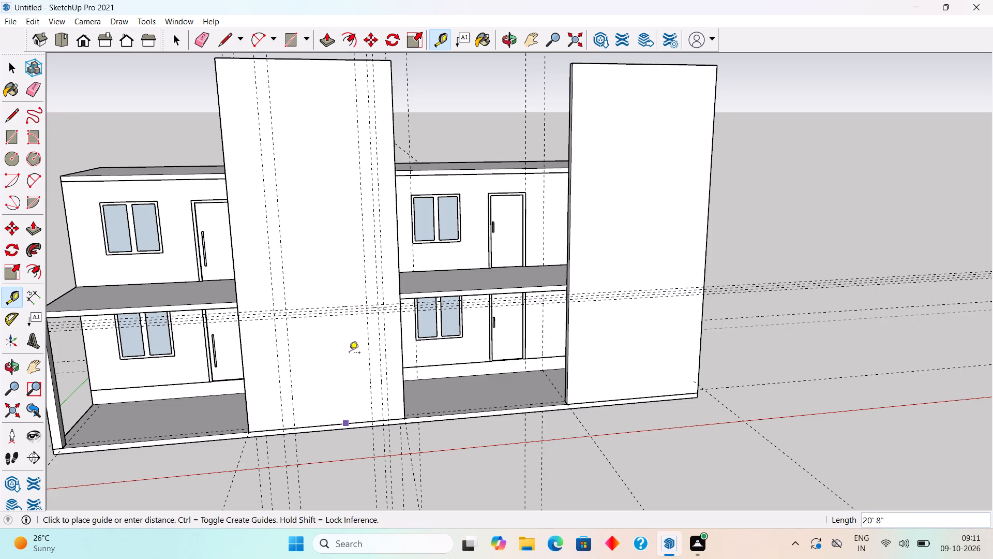
middle_click_drag(375, 358, 453, 350)
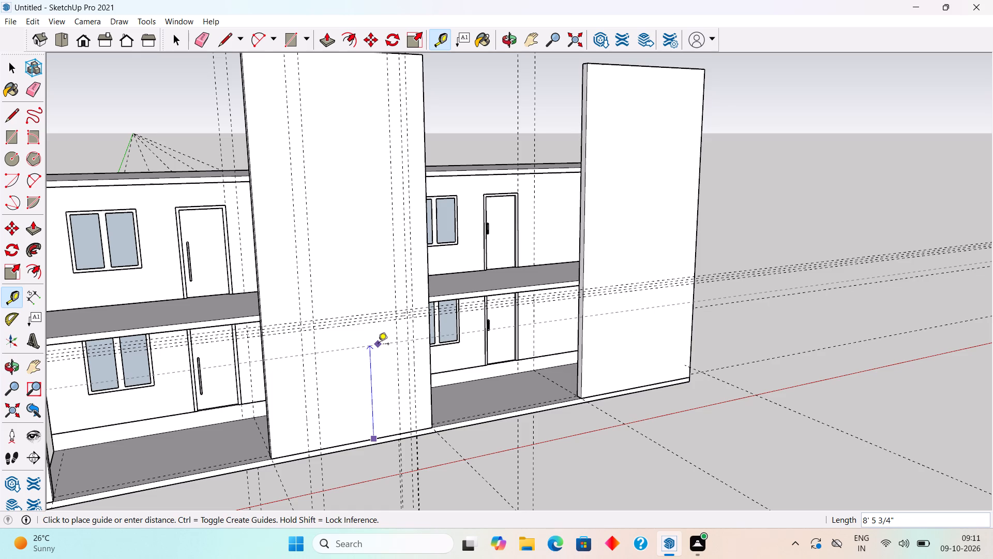
type("8'")
key("Return")
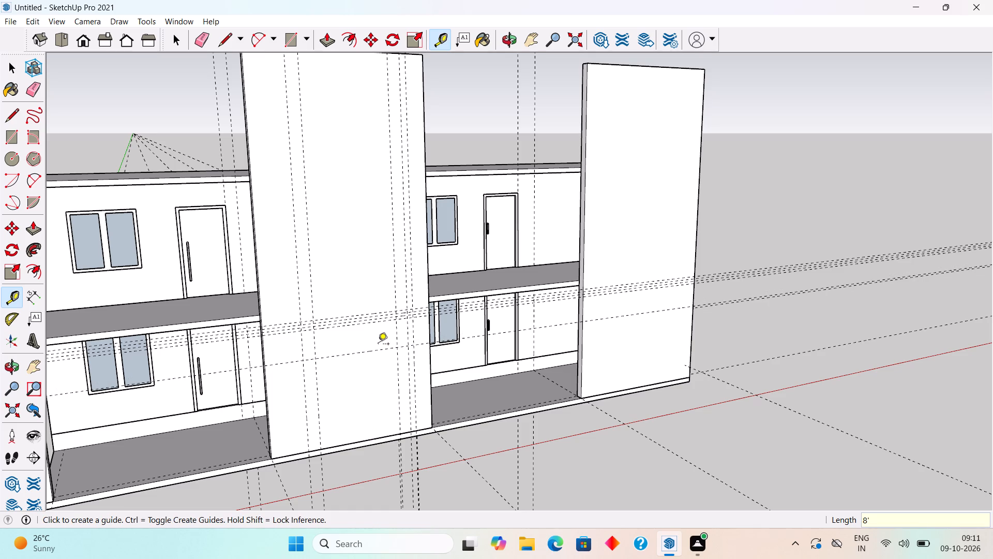
key("space")
Draw a full-height 2' by 32' 6" rectangle on the middle wall panel along its side edge facing the end panel.
scroll(378, 345, "down", 5)
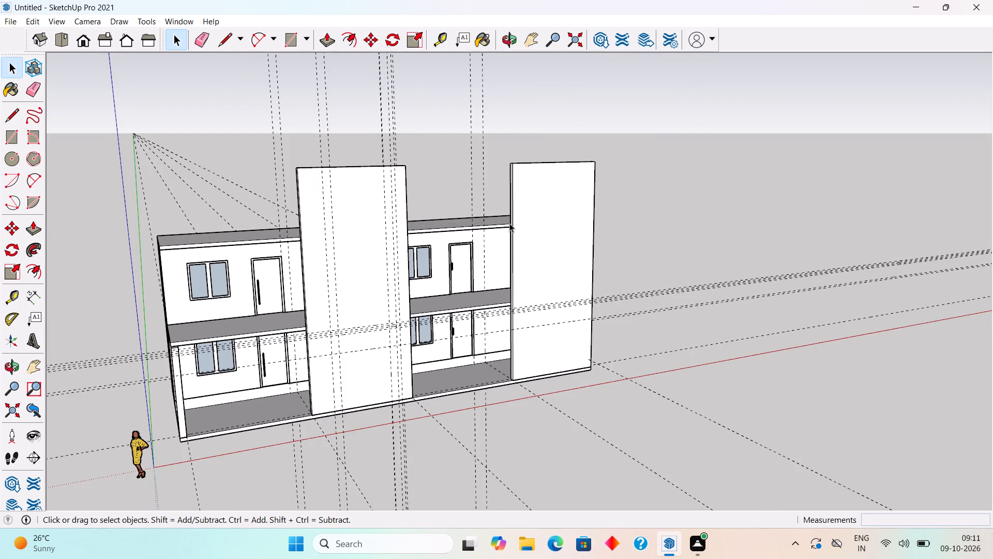
middle_click_drag(489, 219, 424, 224)
scroll(382, 175, "up", 7)
scroll(382, 172, "down", 2)
key("r")
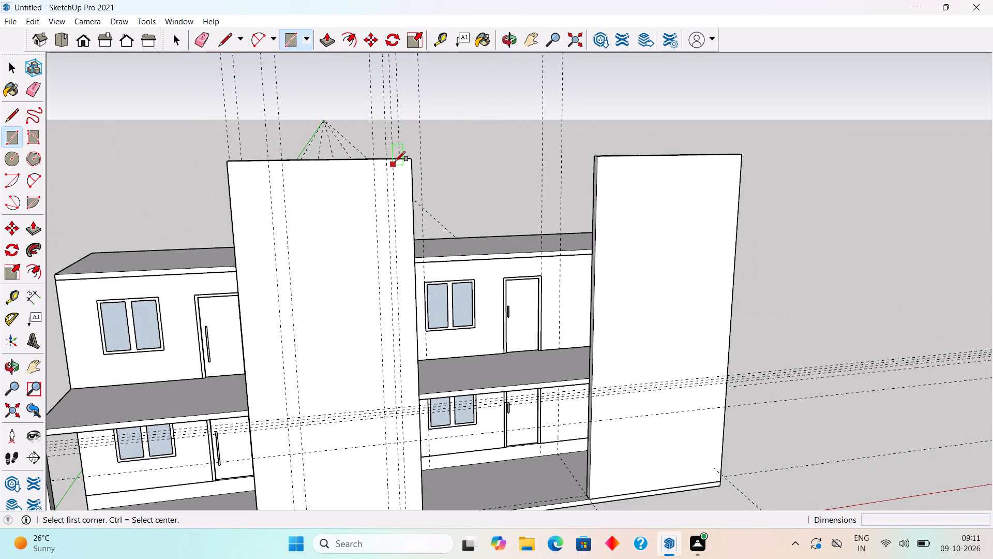
left_click(389, 161)
scroll(412, 243, "down", 7)
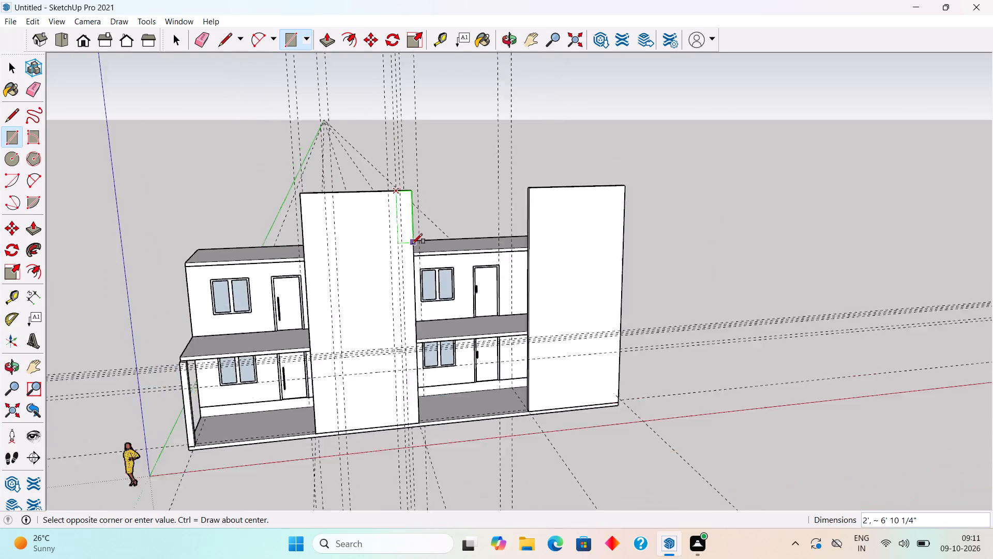
scroll(412, 244, "down", 2)
scroll(407, 391, "up", 17)
scroll(431, 308, "up", 5)
left_click(420, 325)
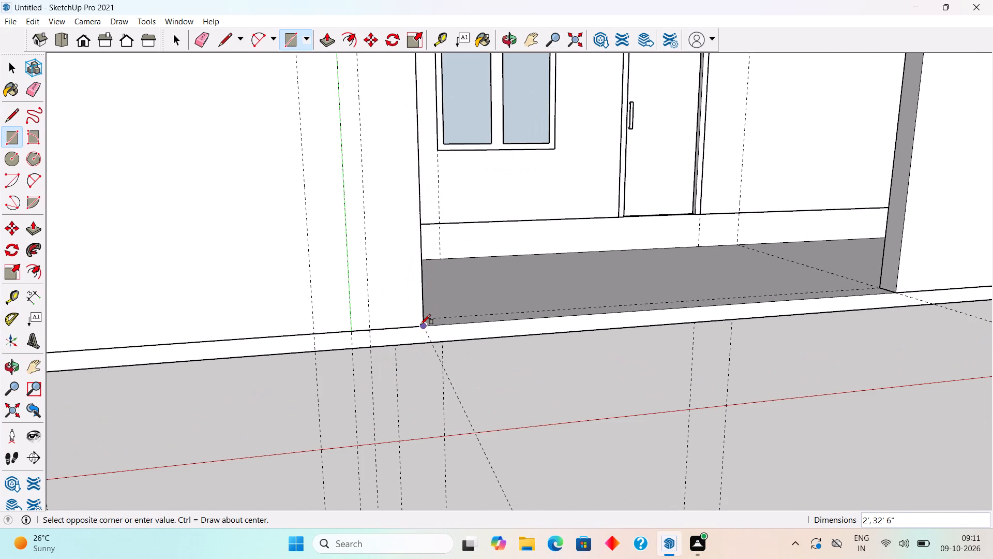
key("space")
Push/Pull the 2' wide strip outward from the middle wall panel by 2".
left_click(384, 317)
key("p")
left_click(384, 317)
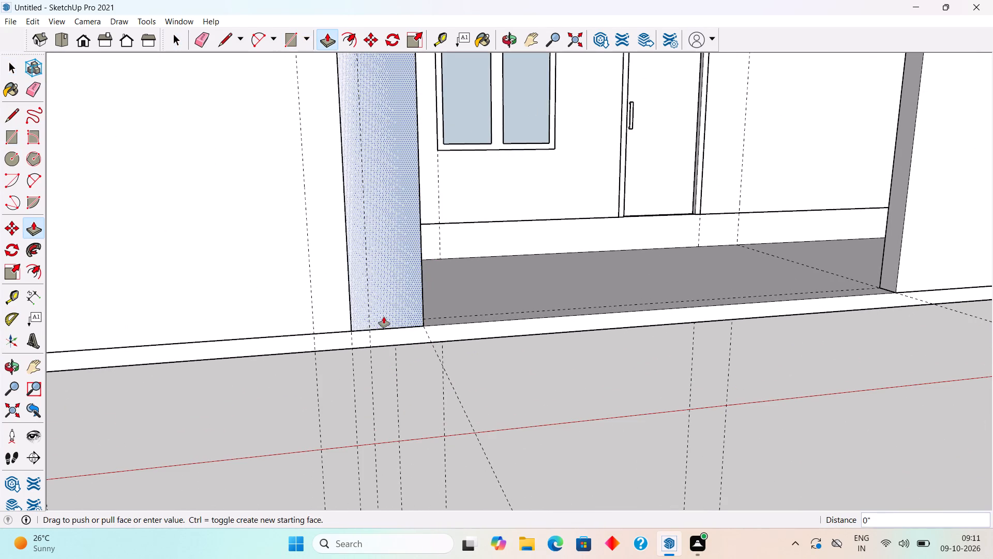
type("2\"")
key("Return")
key("space")
Make the raised 2' wide strip on the middle wall panel a group.
middle_click_drag(422, 316, 512, 306)
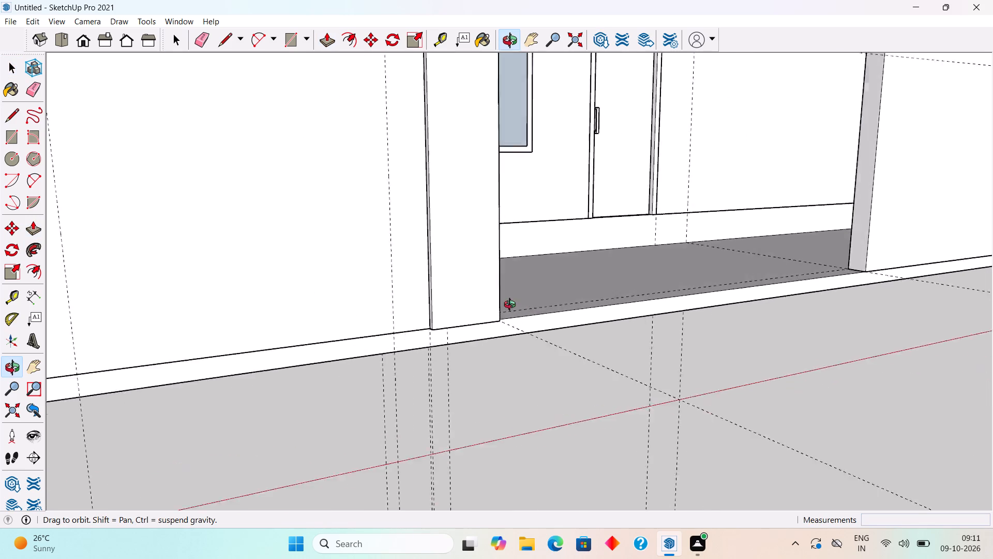
middle_click_drag(512, 306, 576, 325)
triple_click(555, 316)
right_click(555, 316)
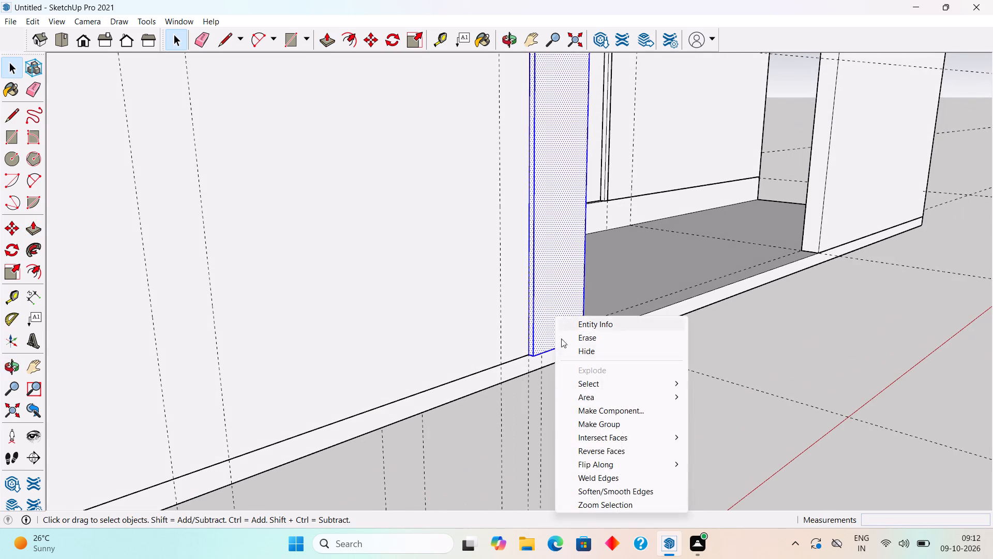
left_click(596, 425)
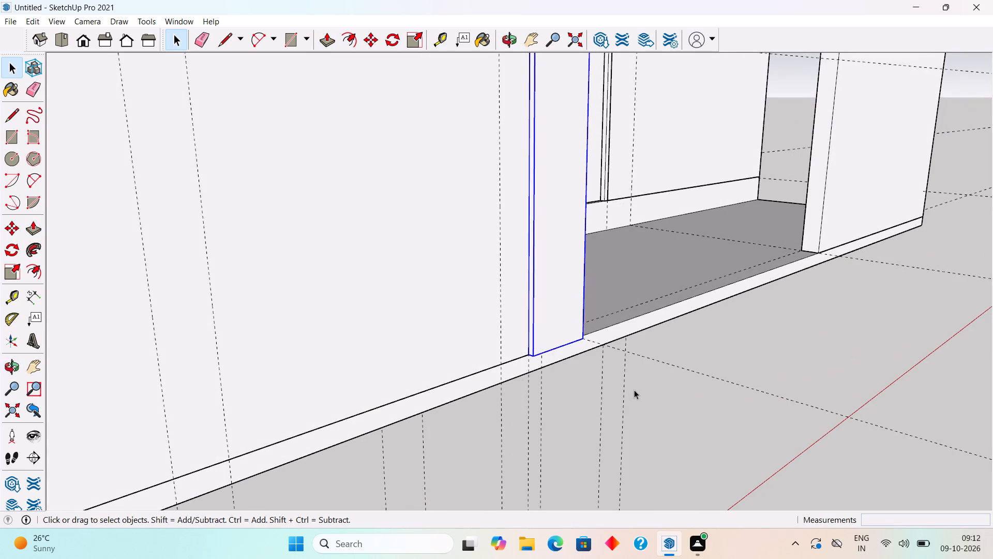
left_click(634, 390)
Place a horizontal guide 1' above the bottom edge of the raised strip on the middle wall panel.
middle_click_drag(614, 293, 520, 310)
scroll(520, 310, "down", 15)
middle_click_drag(507, 308, 477, 316)
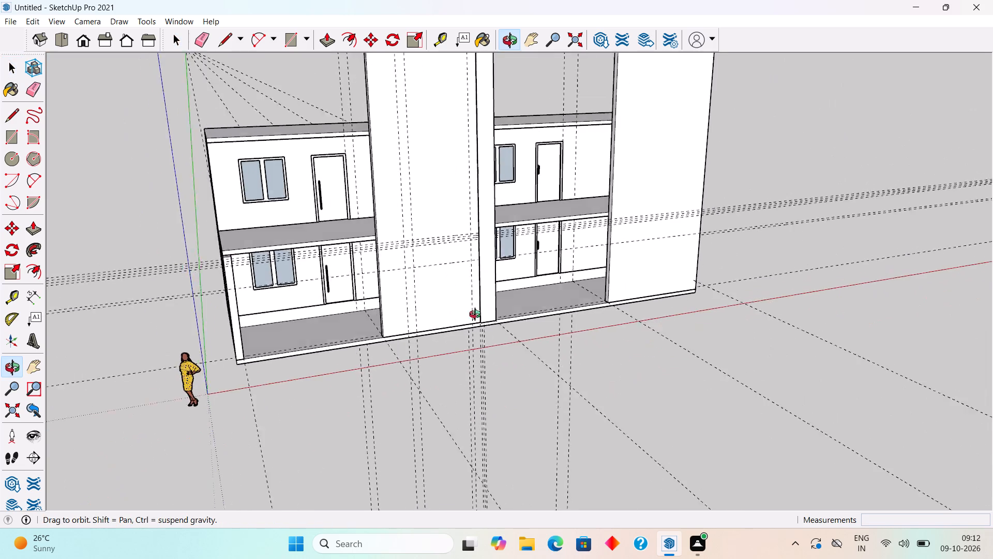
middle_click_drag(477, 316, 460, 322)
scroll(460, 322, "down", 6)
middle_click_drag(480, 327, 453, 277)
scroll(453, 277, "up", 4)
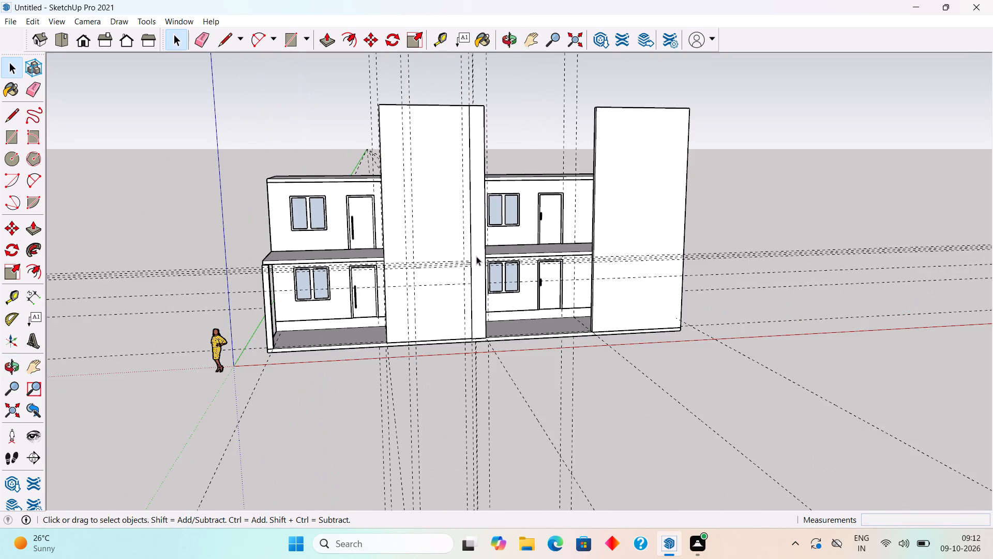
scroll(469, 248, "up", 1)
middle_click_drag(456, 246, 432, 242)
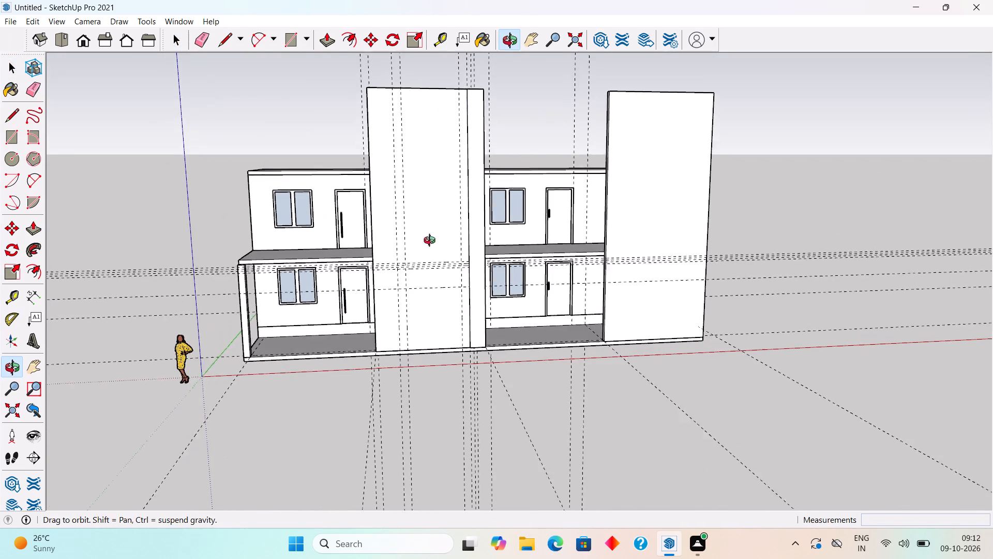
middle_click_drag(432, 242, 430, 242)
scroll(479, 252, "up", 4)
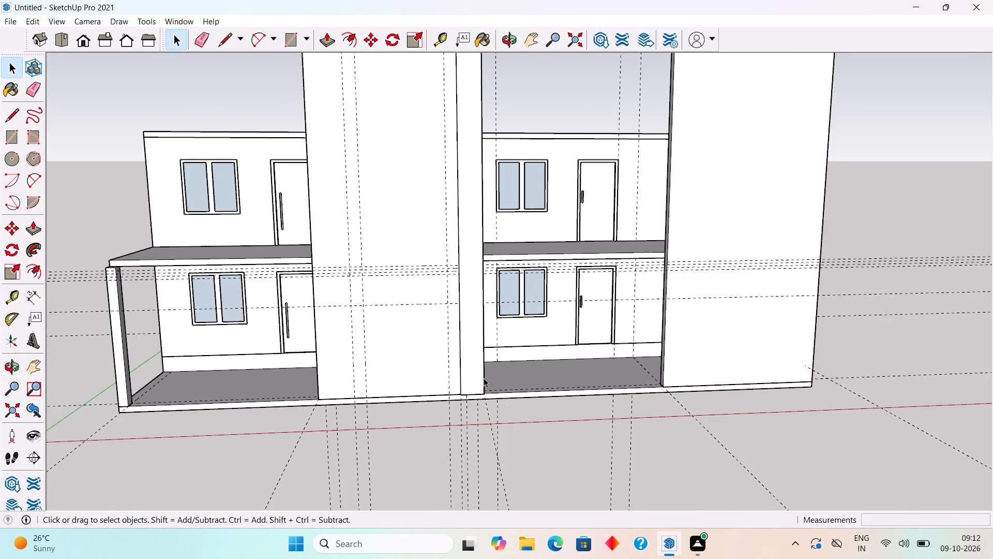
key("t")
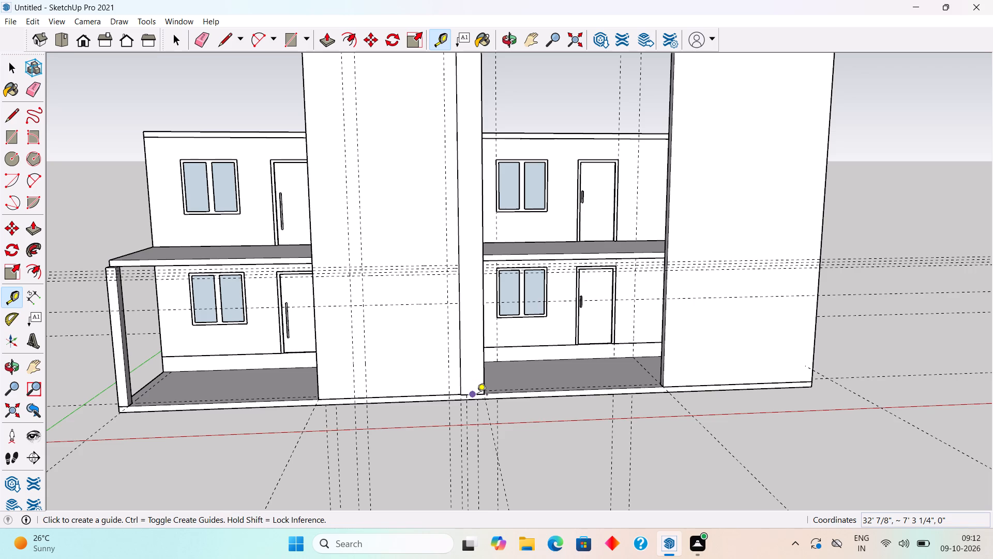
scroll(478, 396, "up", 12)
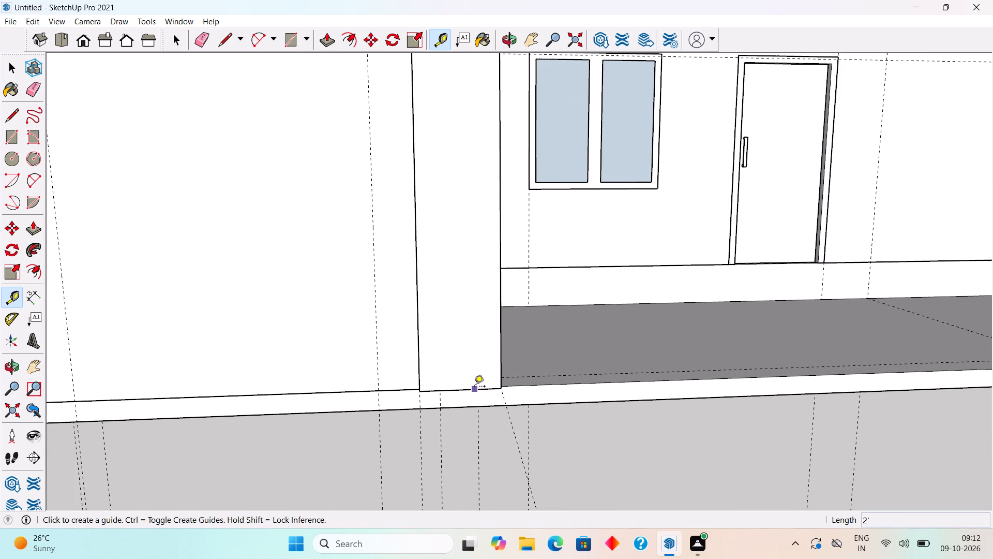
left_click(474, 387)
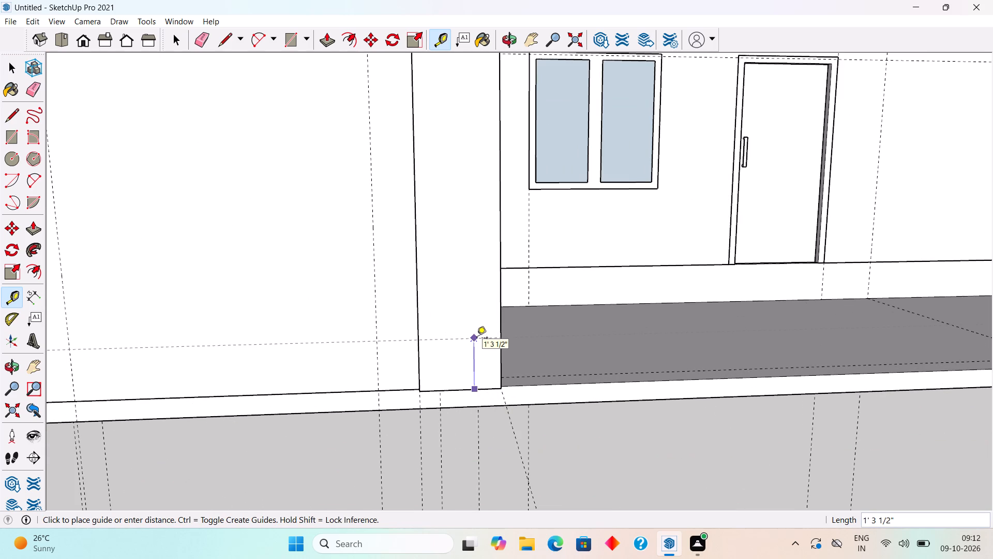
type("1'")
key("Return")
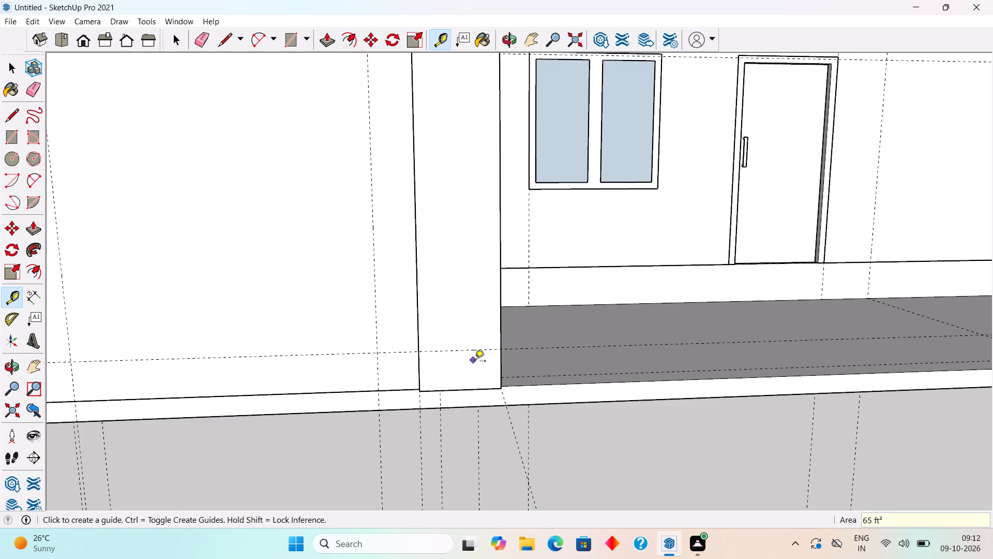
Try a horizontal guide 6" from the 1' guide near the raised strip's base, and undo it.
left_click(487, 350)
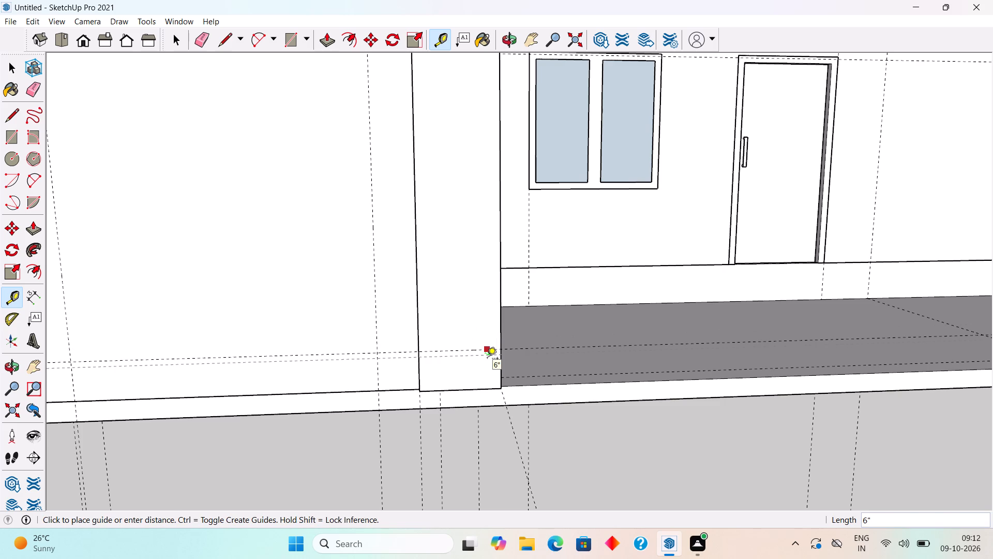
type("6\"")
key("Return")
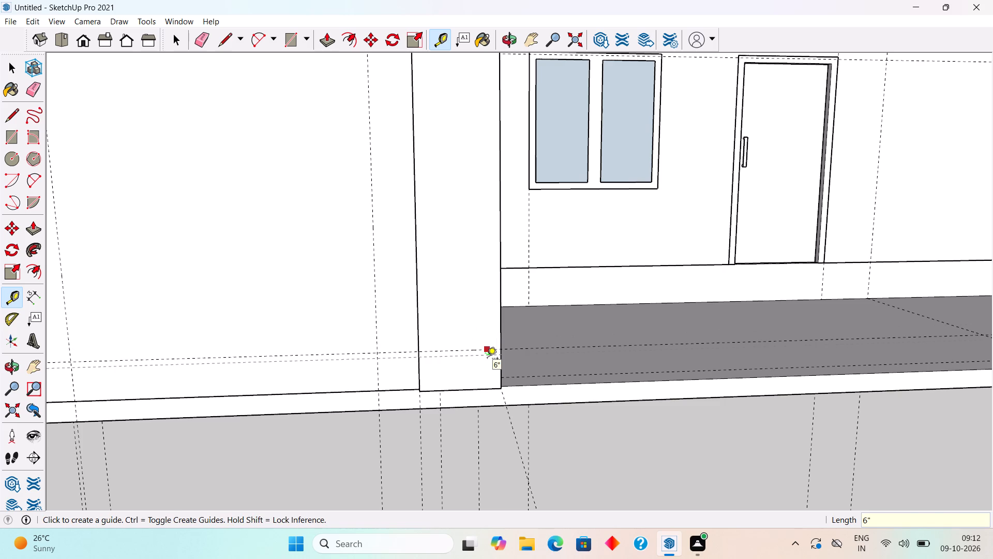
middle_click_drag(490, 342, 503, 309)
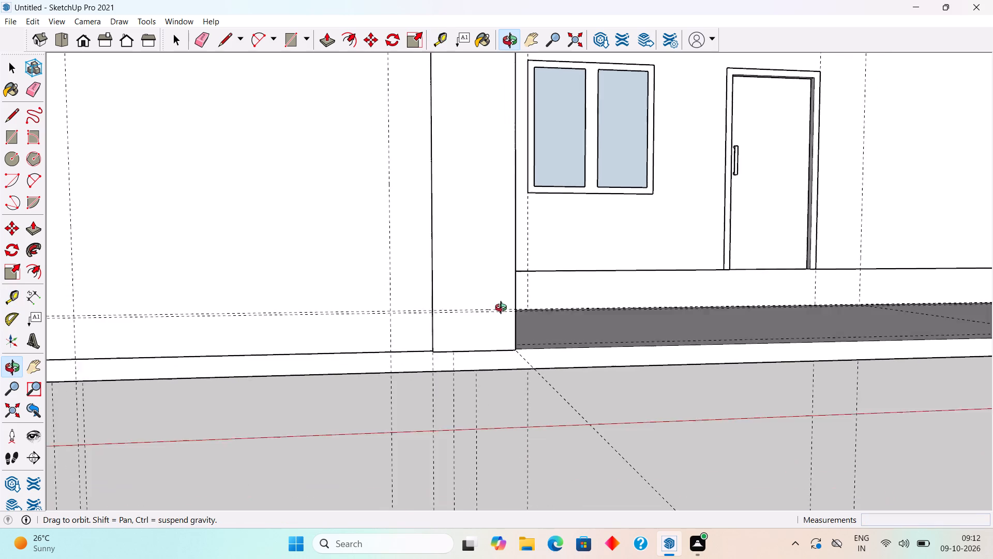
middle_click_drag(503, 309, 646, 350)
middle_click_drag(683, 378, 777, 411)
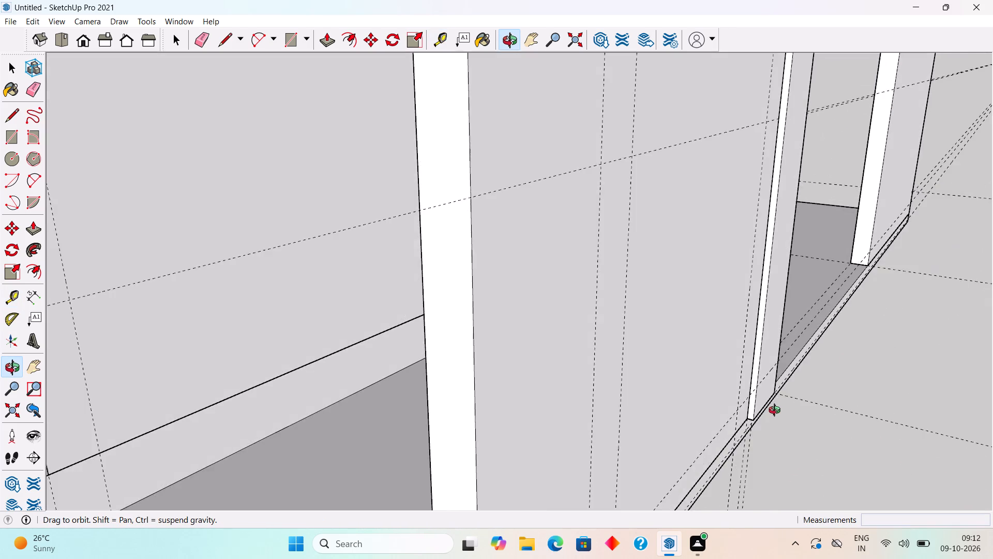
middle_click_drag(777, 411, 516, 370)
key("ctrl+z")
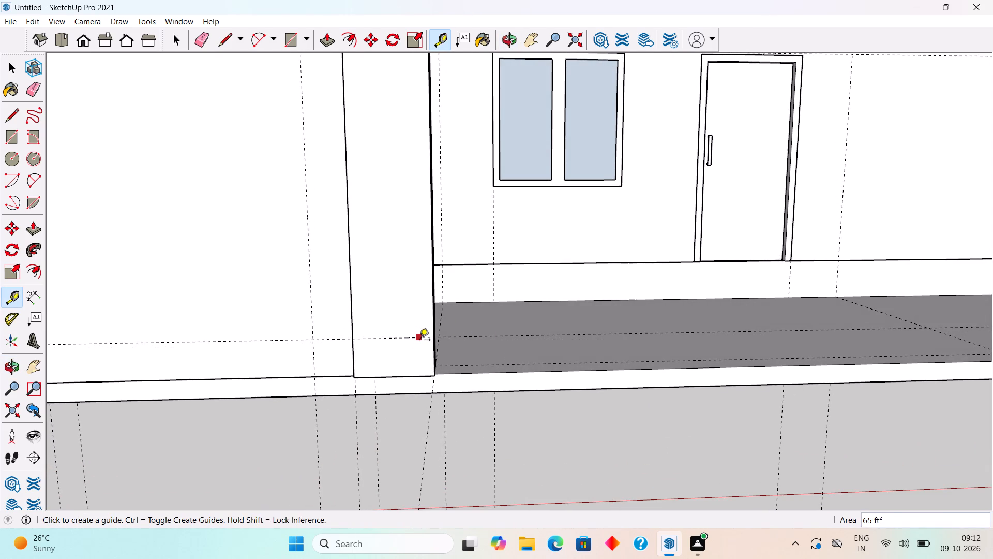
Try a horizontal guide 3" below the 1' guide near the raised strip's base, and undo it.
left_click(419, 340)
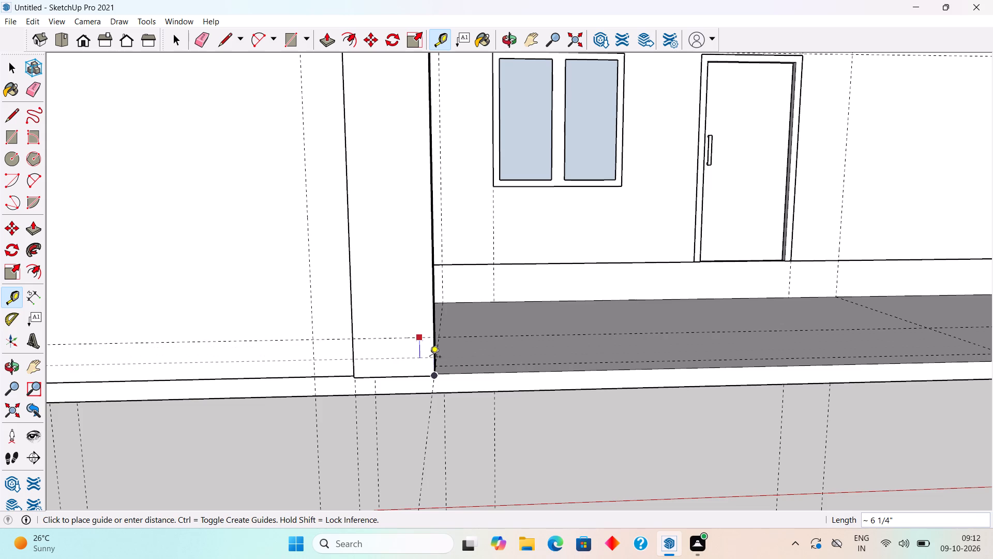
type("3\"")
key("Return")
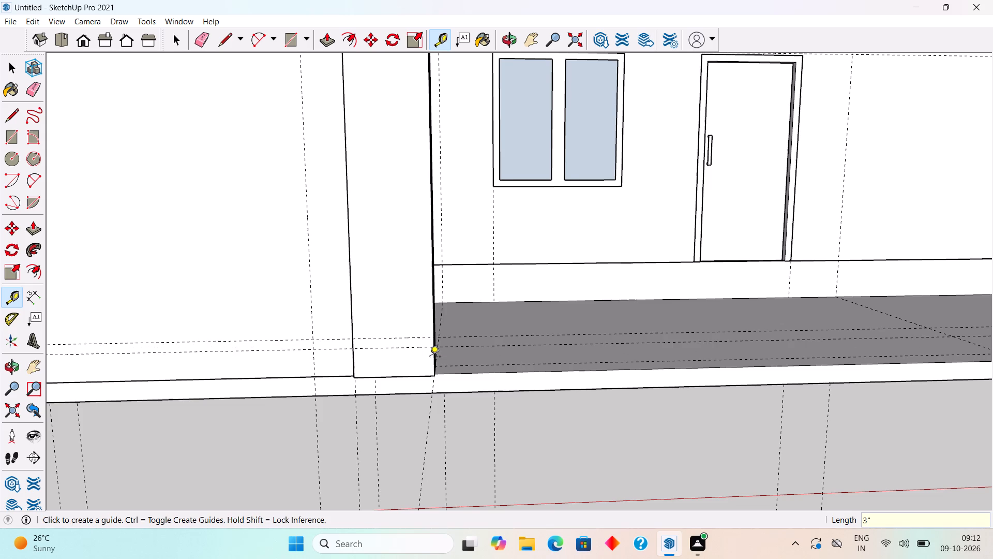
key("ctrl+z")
Place a horizontal guide 3" below the 1' guide near the raised strip's base.
scroll(412, 333, "down", 11)
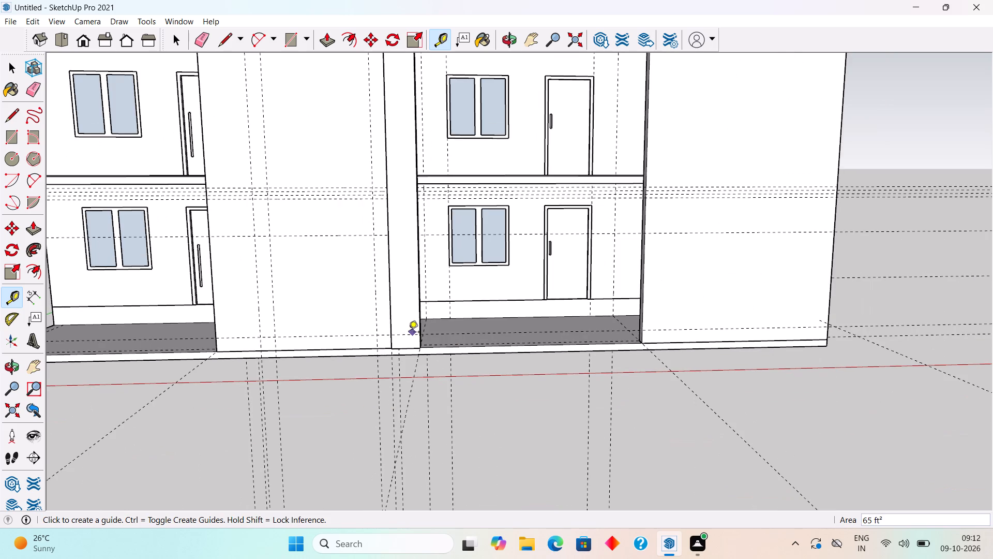
scroll(412, 339, "up", 12)
left_click(430, 333)
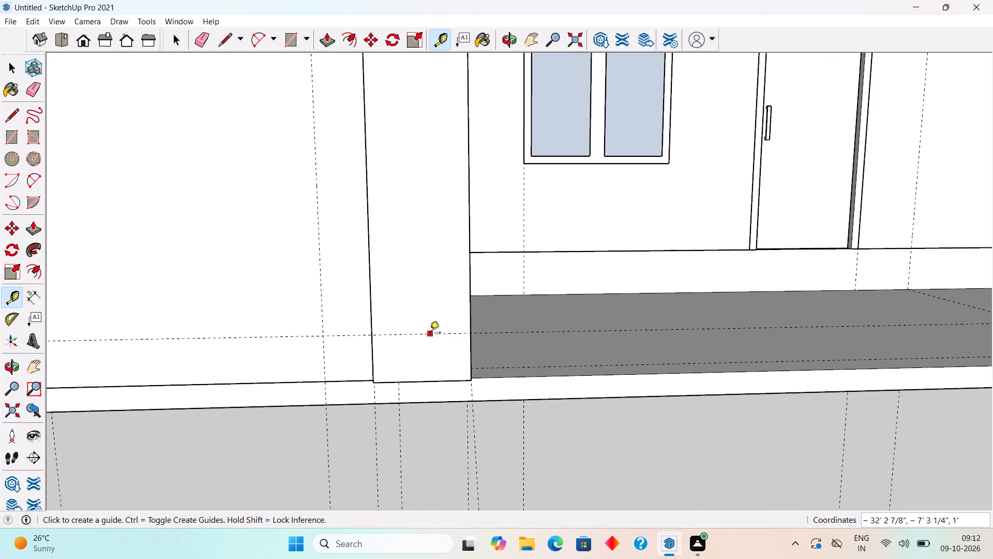
type("3\"")
key("Return")
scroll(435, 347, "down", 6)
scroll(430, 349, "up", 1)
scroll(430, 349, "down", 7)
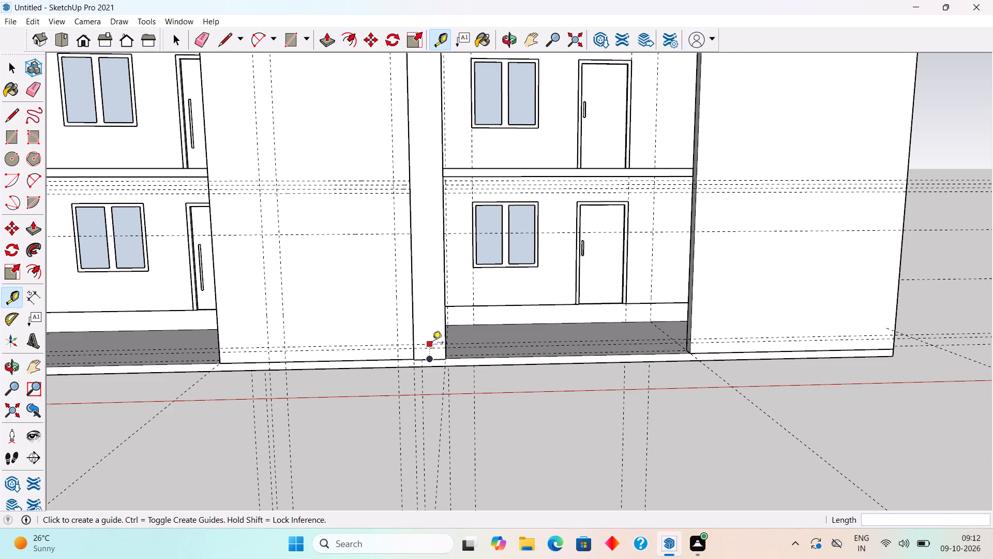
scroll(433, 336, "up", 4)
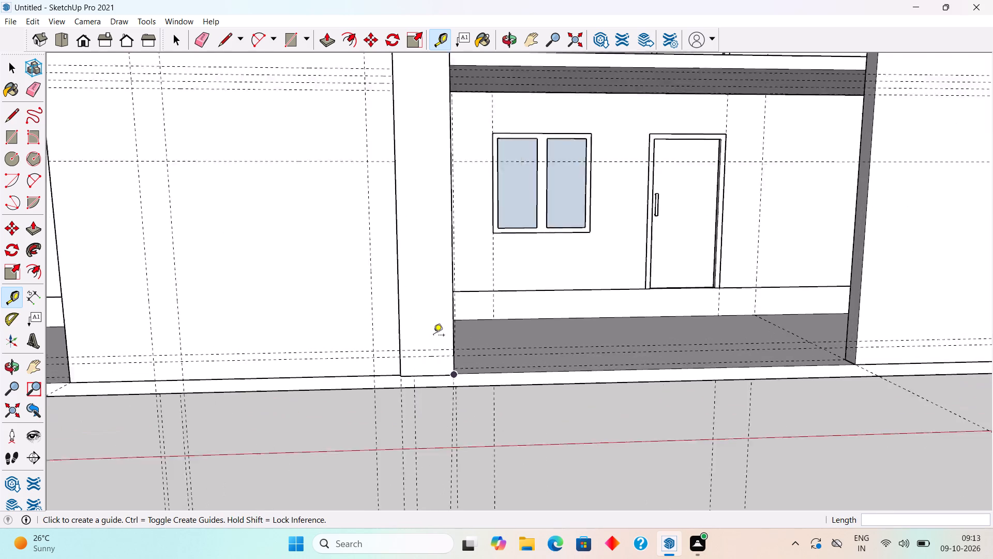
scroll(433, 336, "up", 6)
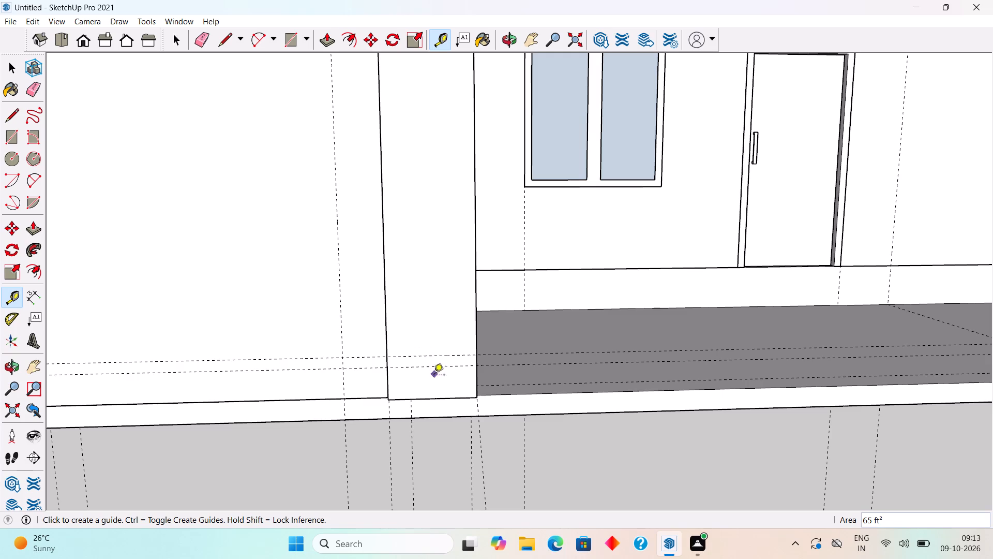
Copy the two horizontal guides near the raised strip's base 1' upward and array the copy x50.
left_click(449, 399)
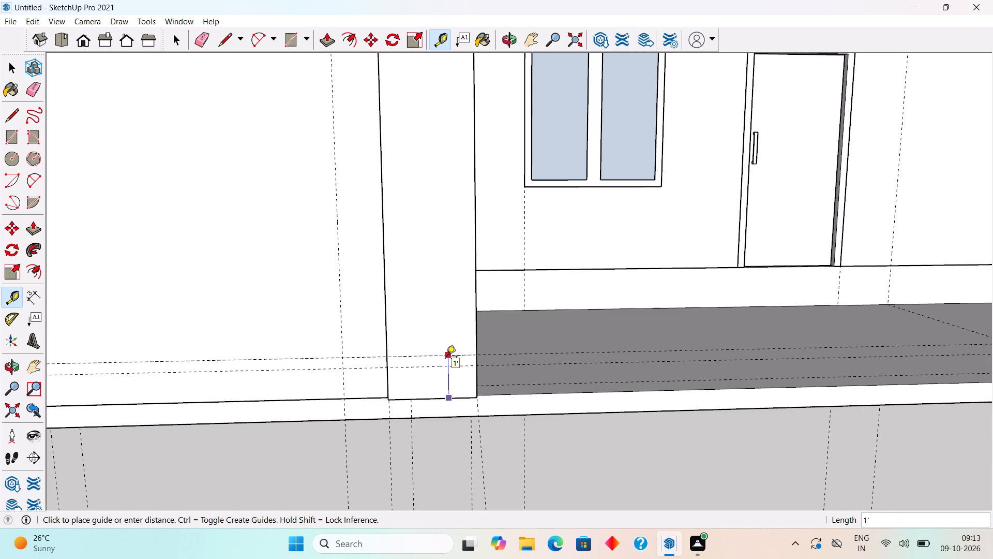
key("space")
left_click(464, 365)
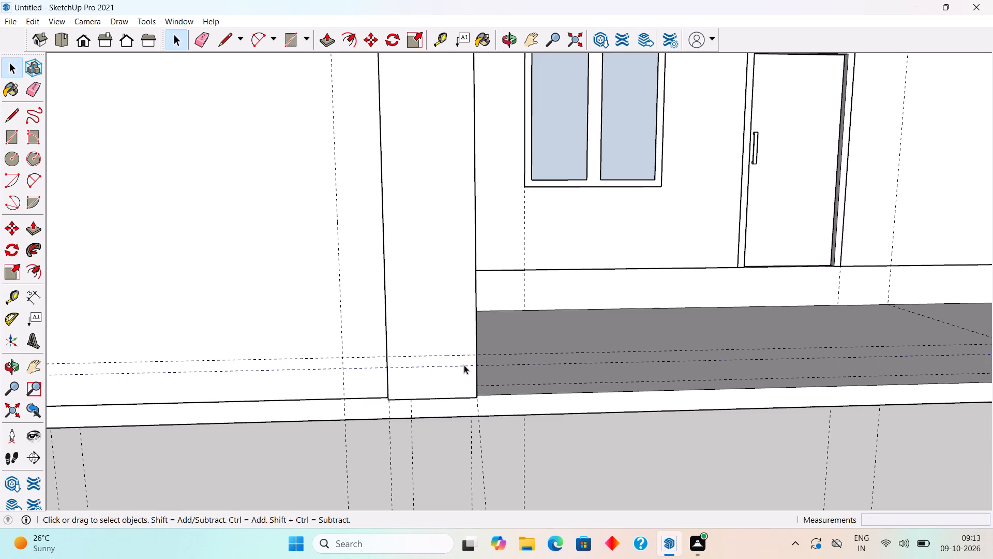
left_click(461, 355, "shift")
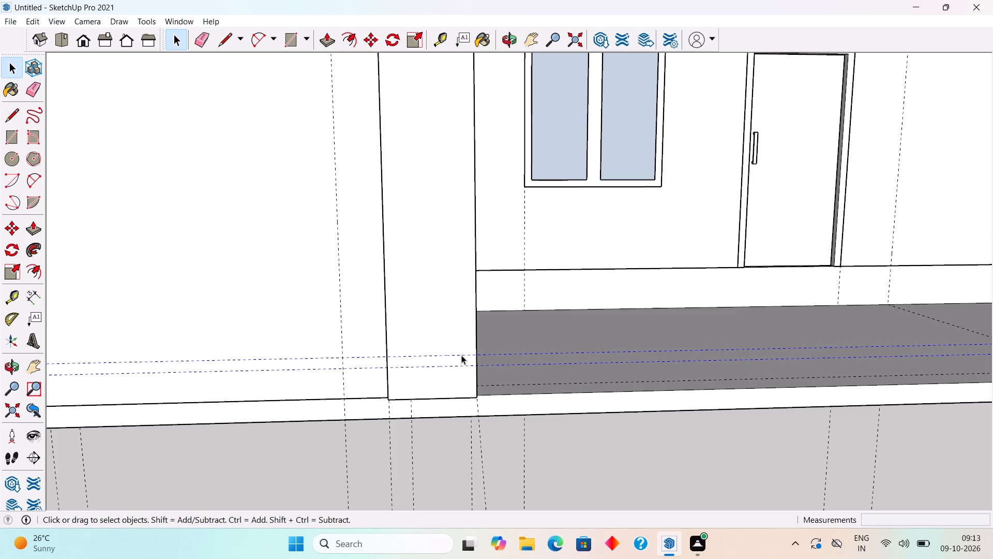
key("m")
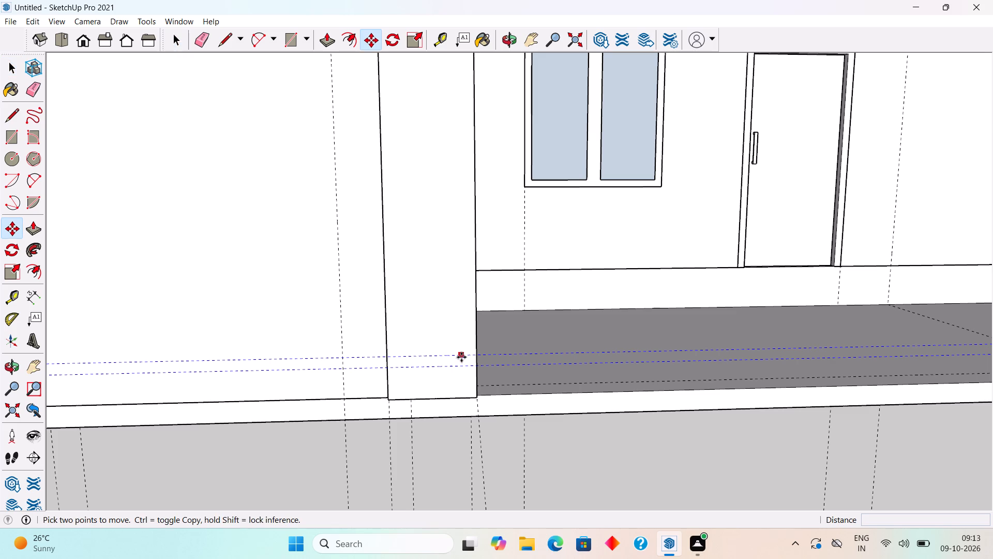
left_click(461, 359)
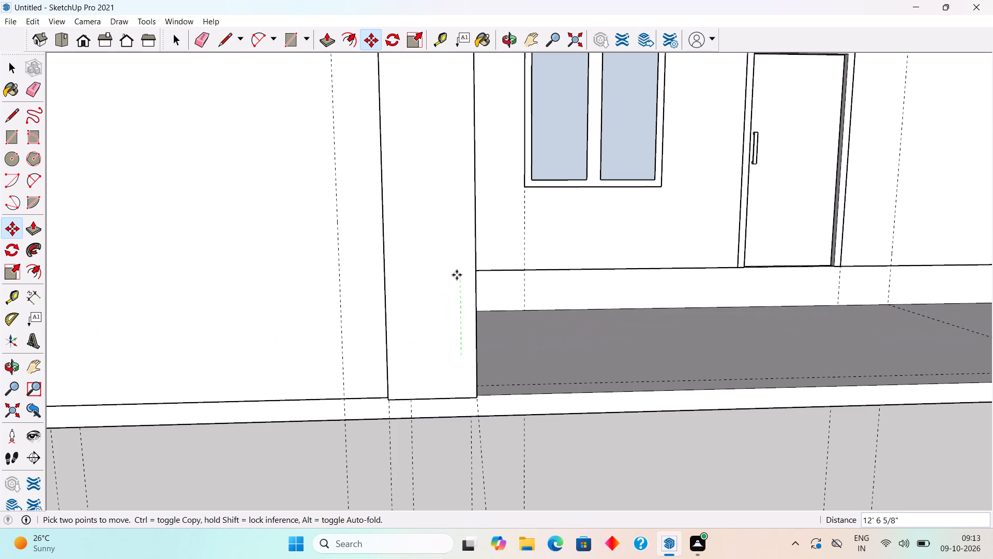
middle_click_drag(465, 265, 585, 283)
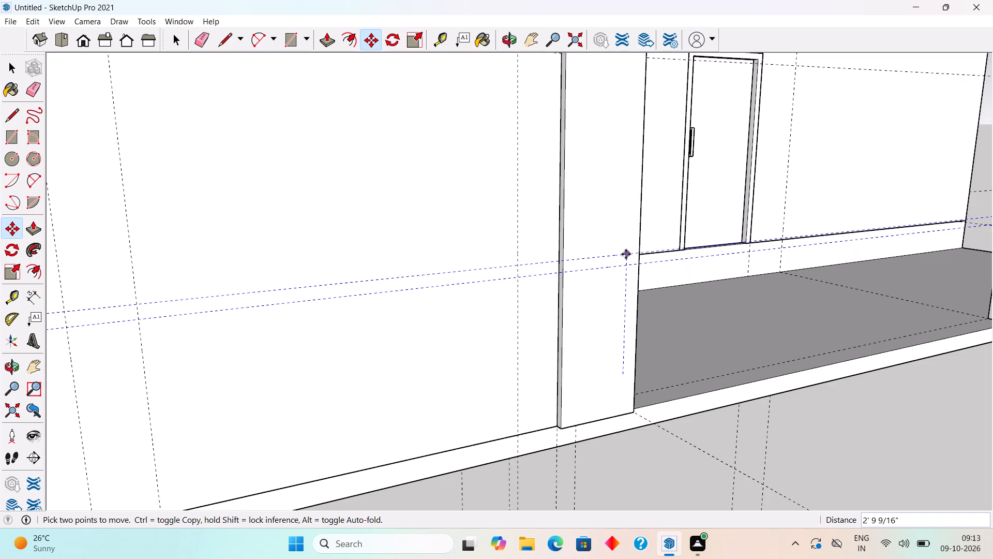
type("1'")
key("Return")
type("x5")
key("0")
key("Return")
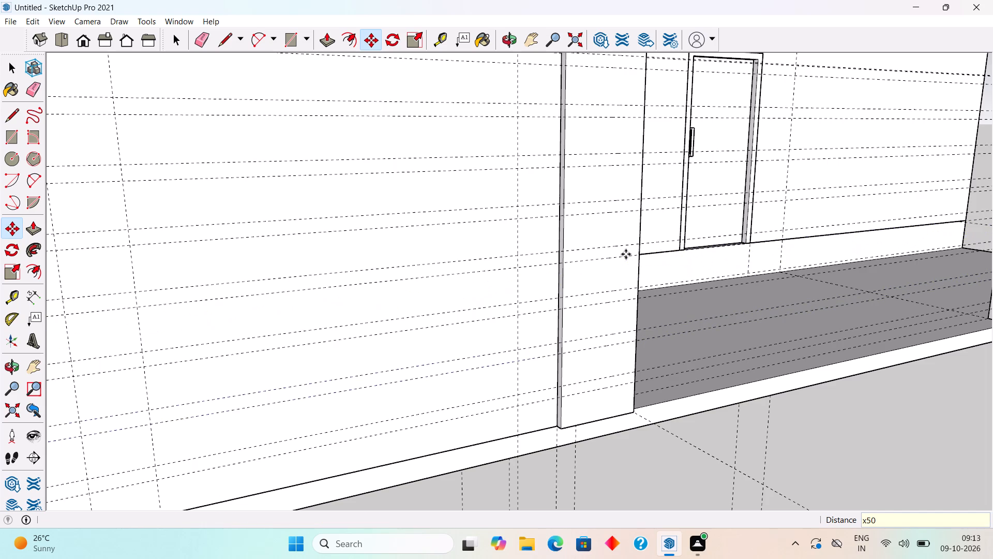
Delete the surplus horizontal guides that extend well above the top of the tall front panels.
scroll(626, 251, "down", 19)
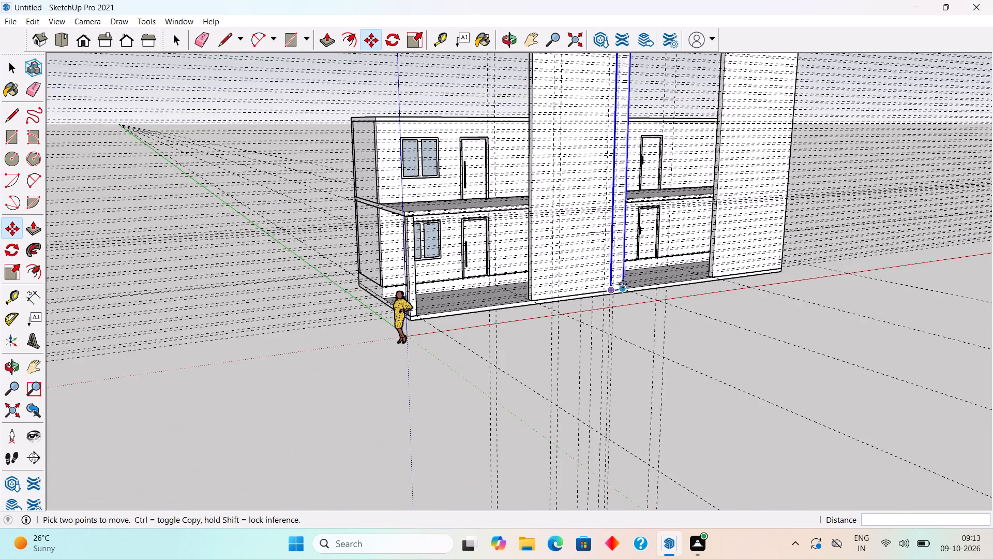
scroll(623, 284, "down", 8)
scroll(623, 285, "up", 4)
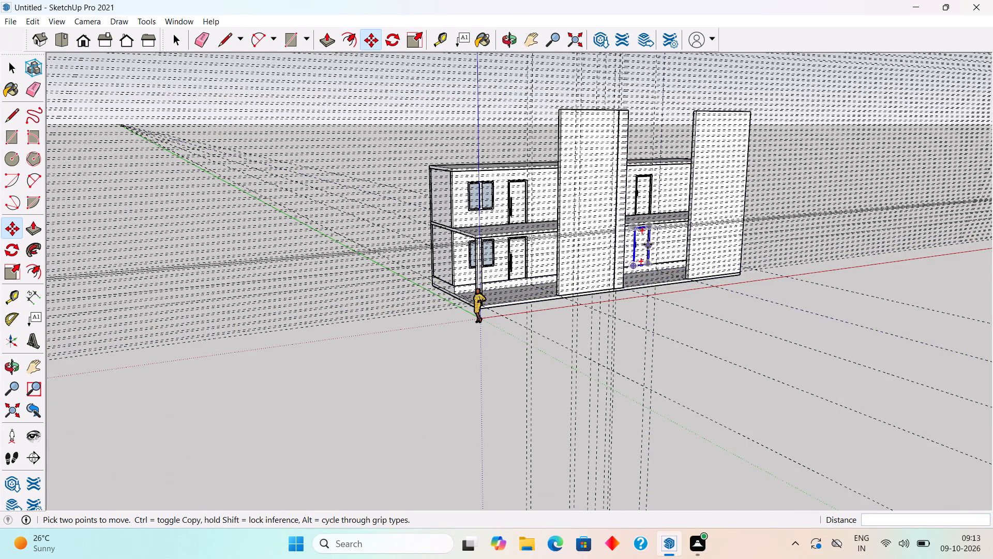
scroll(648, 244, "down", 1)
key("space")
middle_click_drag(584, 337, 469, 371)
scroll(470, 370, "down", 5)
scroll(602, 91, "up", 3)
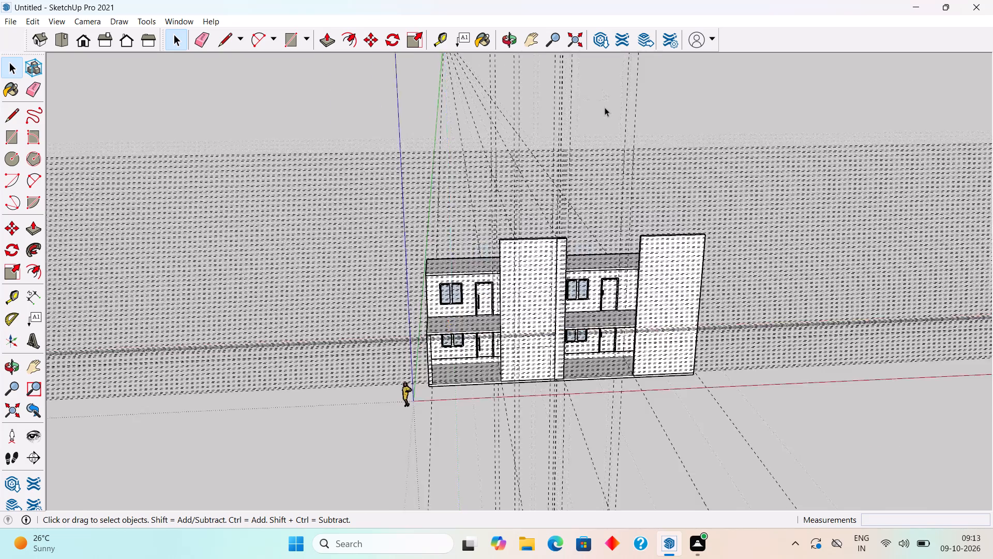
scroll(605, 107, "up", 9)
middle_click_drag(544, 220, 570, 200)
scroll(570, 200, "up", 1)
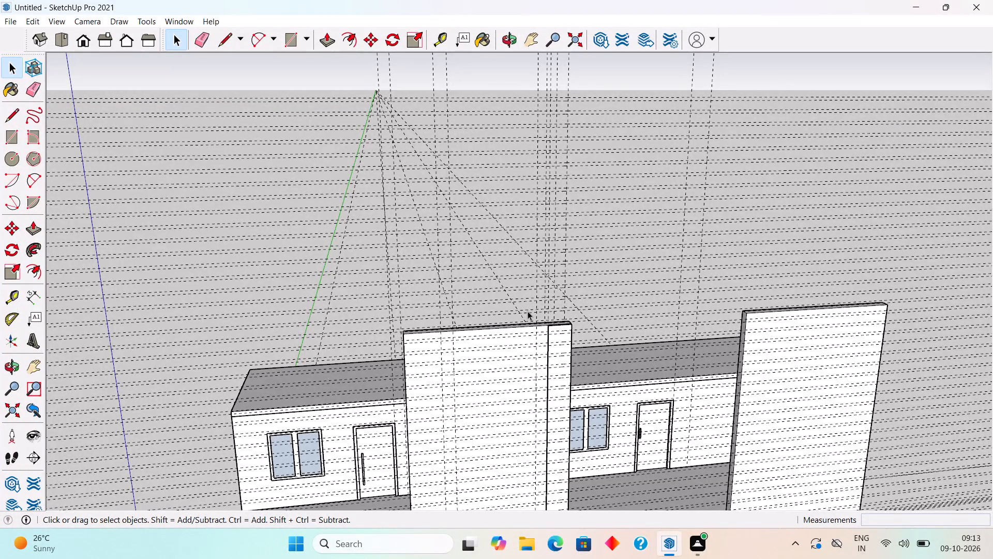
left_click_drag(528, 311, 479, 92)
key("Delete")
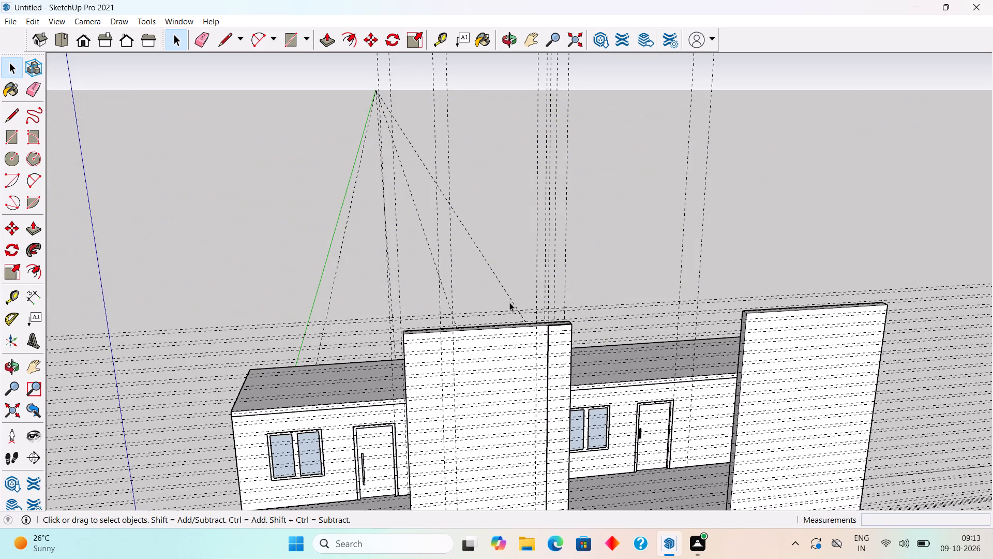
left_click_drag(519, 317, 503, 303)
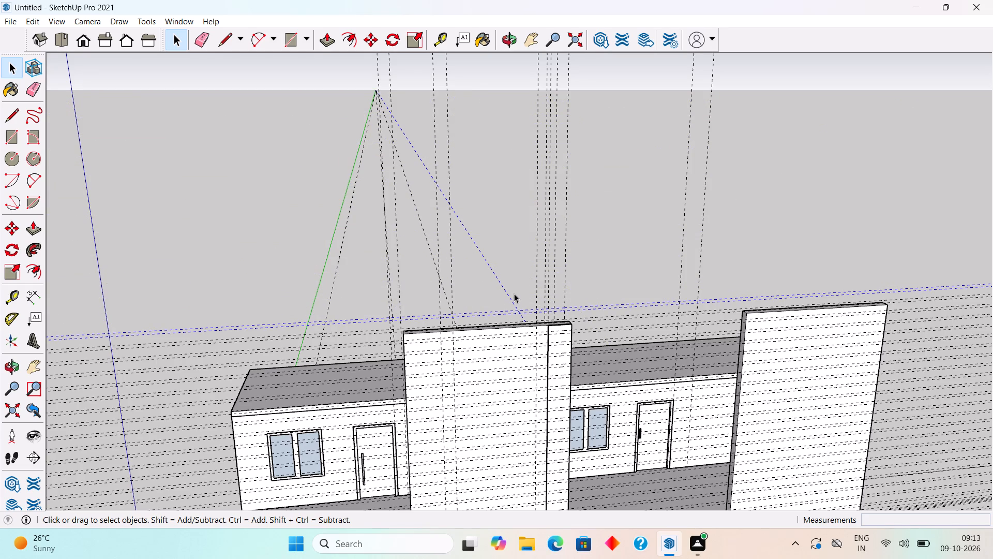
key("Delete")
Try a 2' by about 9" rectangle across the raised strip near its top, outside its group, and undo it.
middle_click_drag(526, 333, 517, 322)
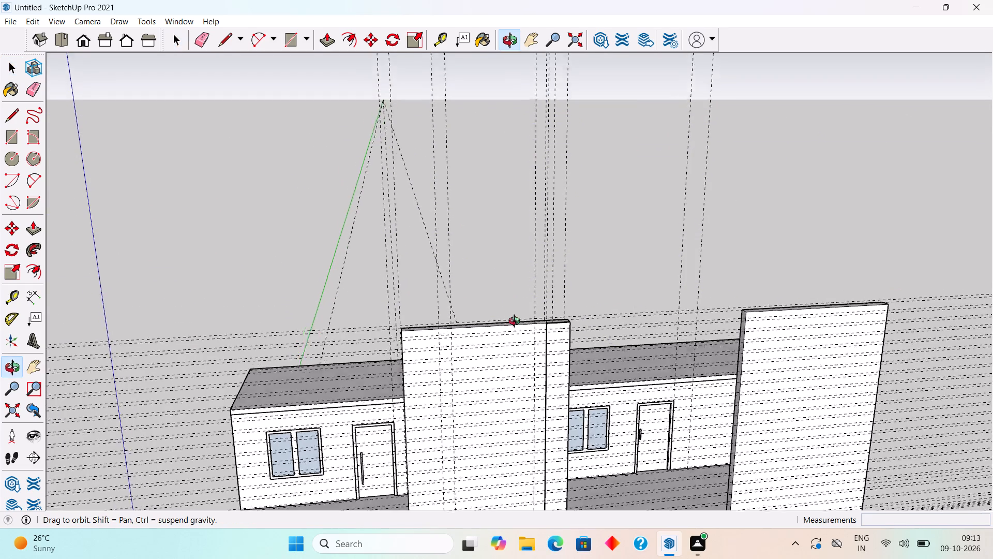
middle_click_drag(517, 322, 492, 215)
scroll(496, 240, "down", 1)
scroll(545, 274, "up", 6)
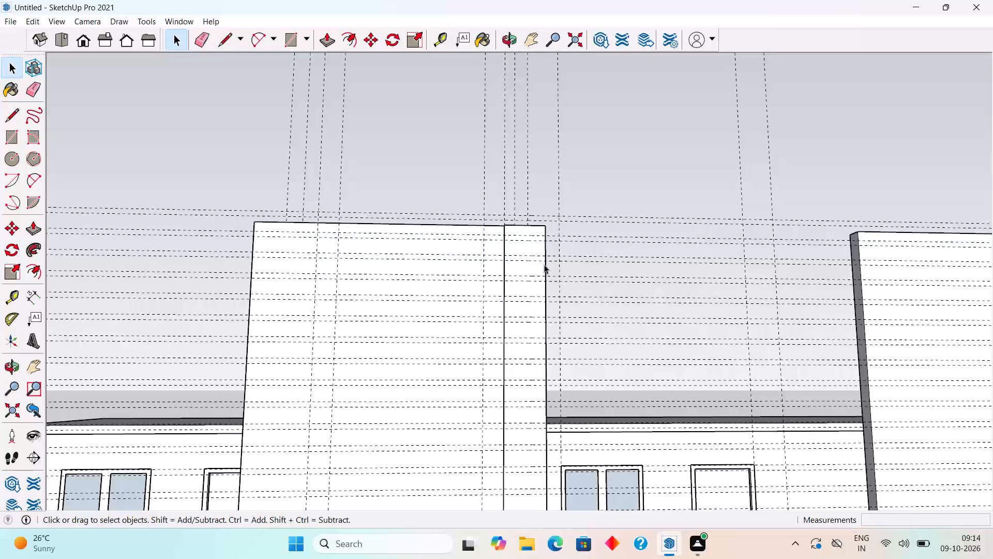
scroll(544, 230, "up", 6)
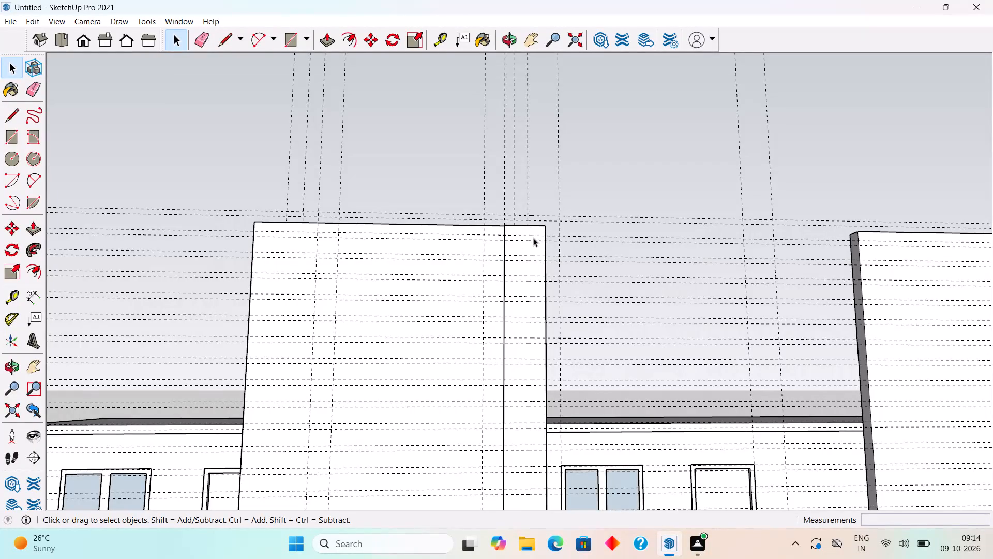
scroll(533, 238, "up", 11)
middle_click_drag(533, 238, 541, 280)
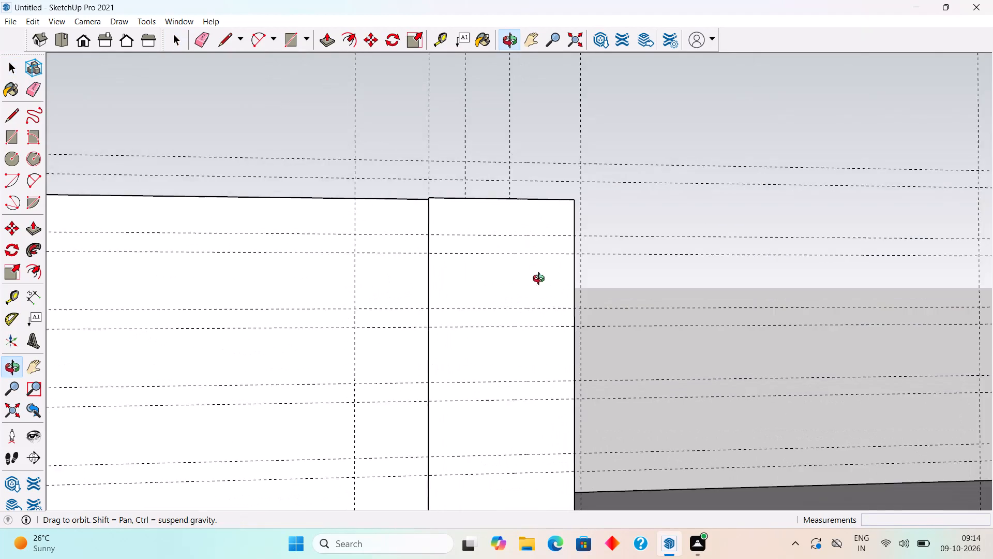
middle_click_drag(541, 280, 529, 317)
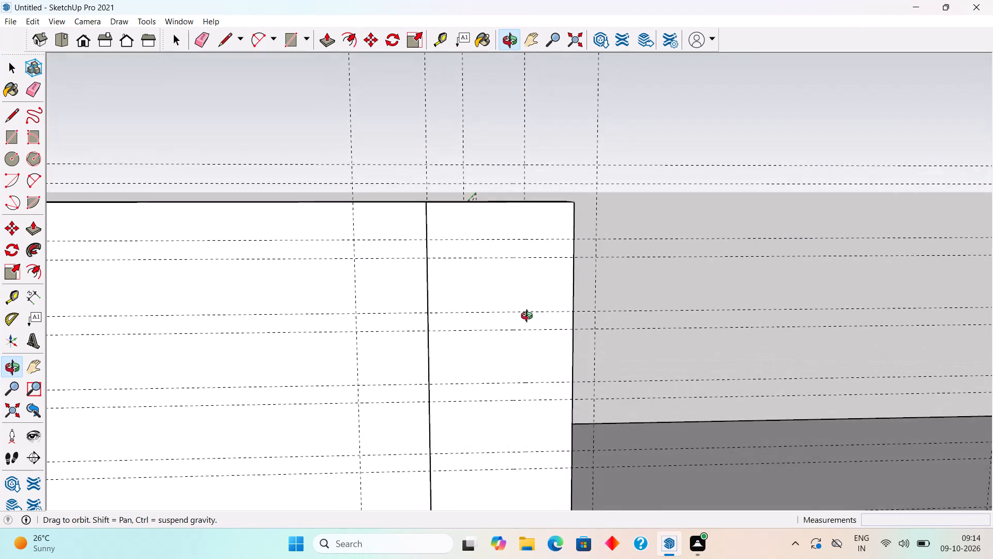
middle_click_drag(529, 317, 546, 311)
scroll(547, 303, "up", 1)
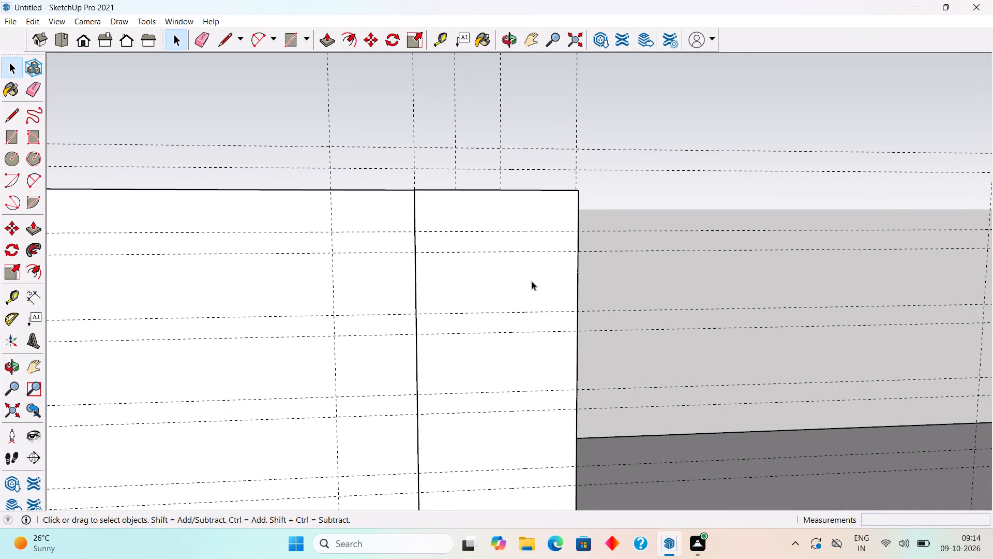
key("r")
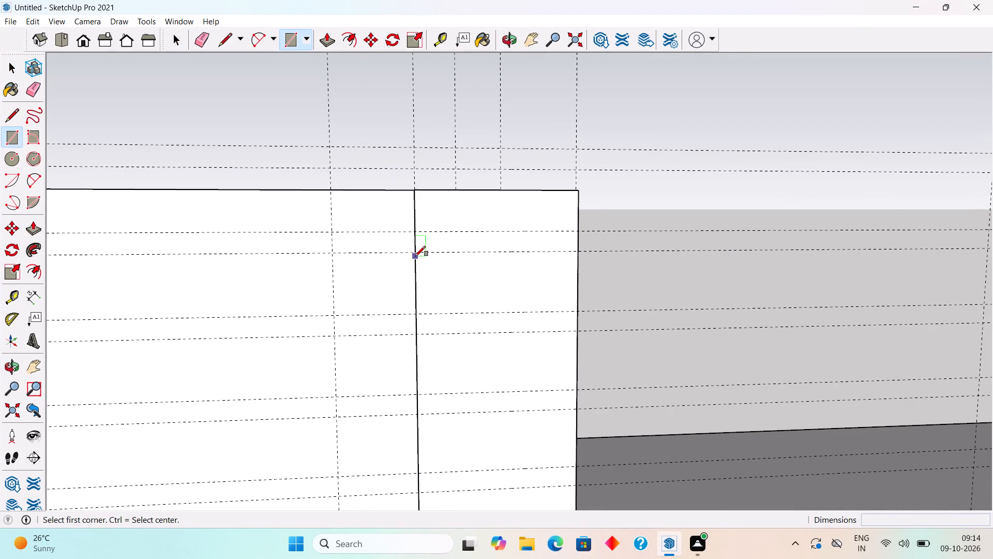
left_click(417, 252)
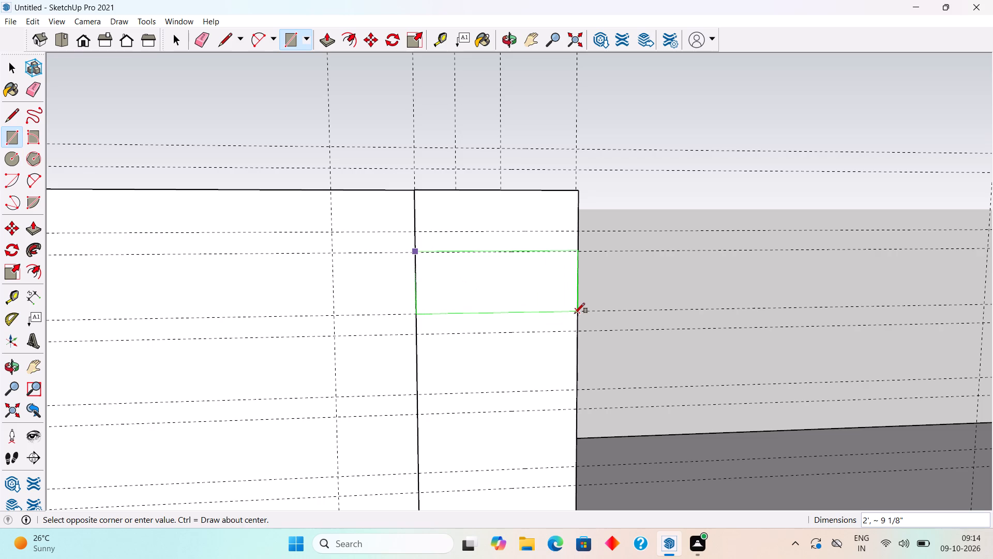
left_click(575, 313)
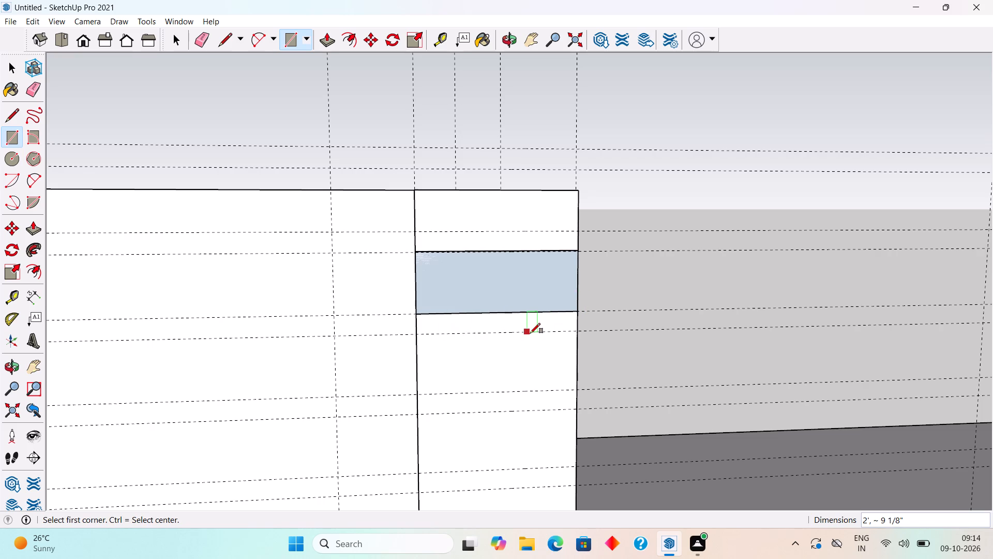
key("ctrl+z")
Open the raised strip's group and draw two full-width 9" by 2' rectangles between guides near its top, leaving the 3" gaps.
key("space")
double_click(514, 373)
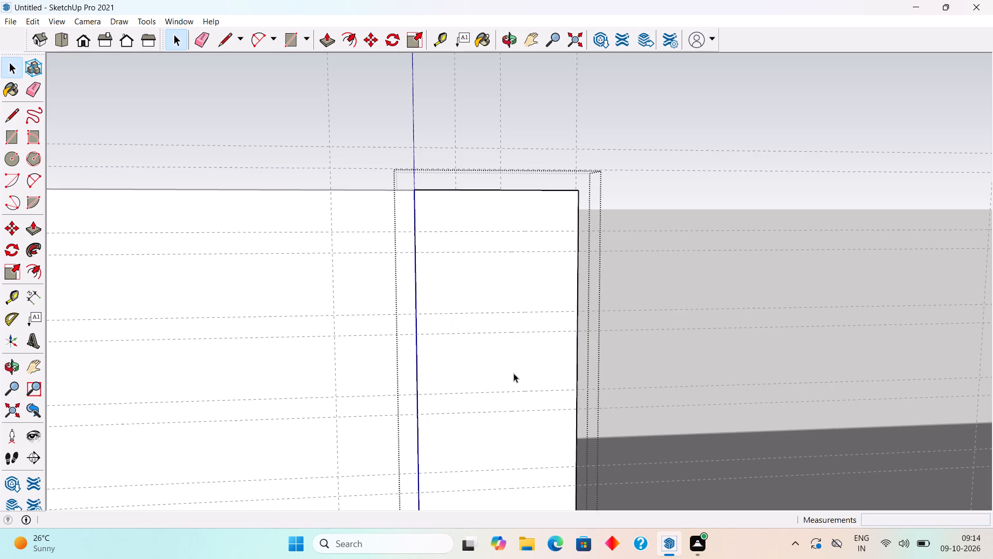
left_click(513, 374)
key("r")
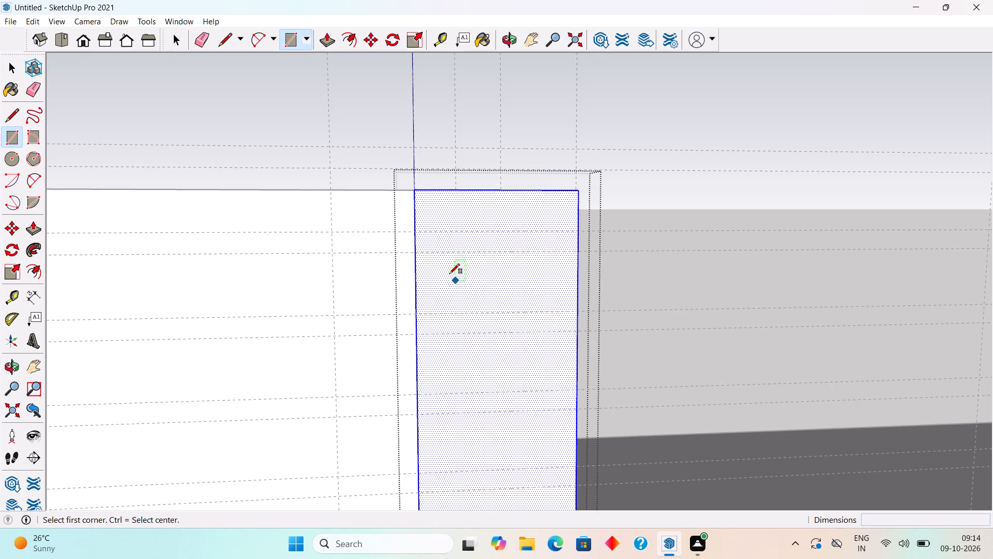
left_click(418, 254)
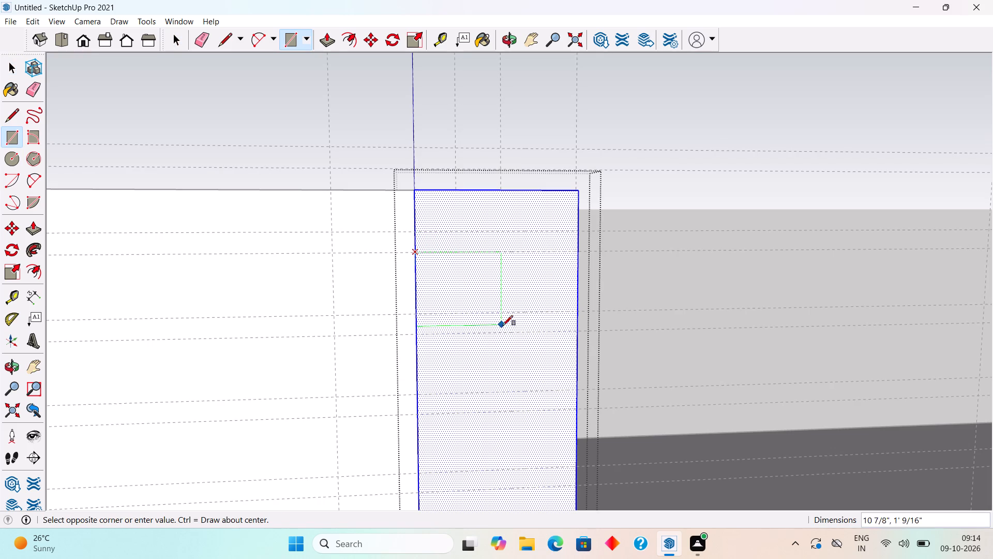
left_click(575, 312)
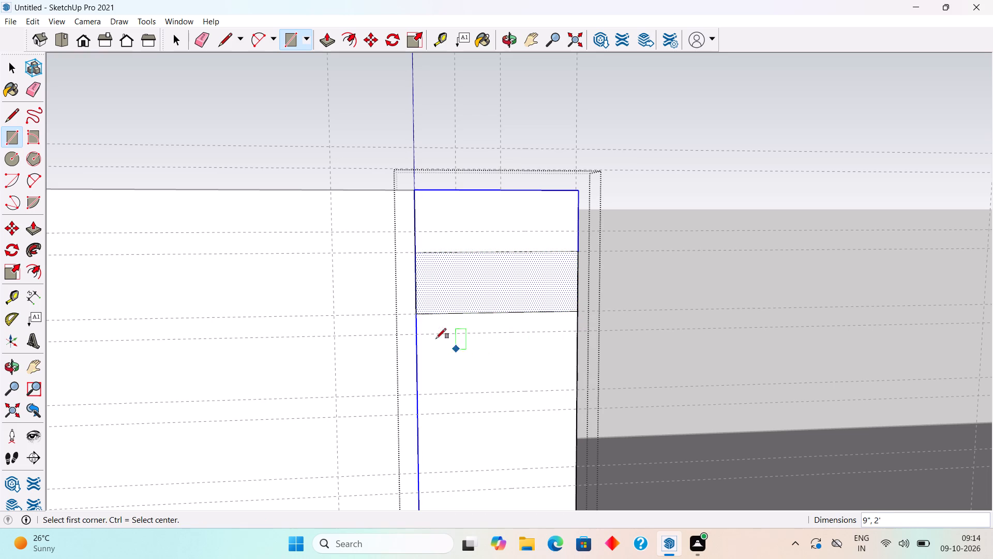
left_click(419, 333)
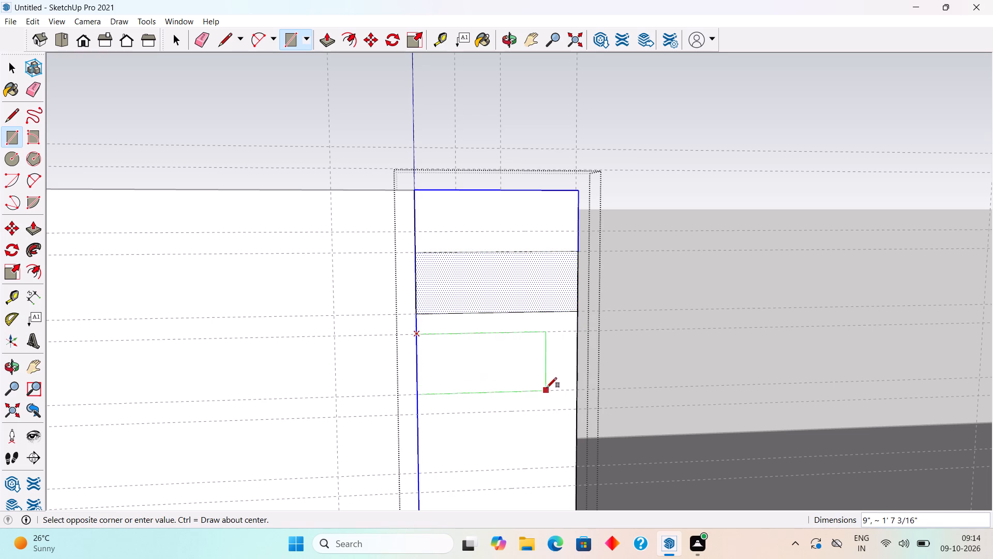
left_click(575, 393)
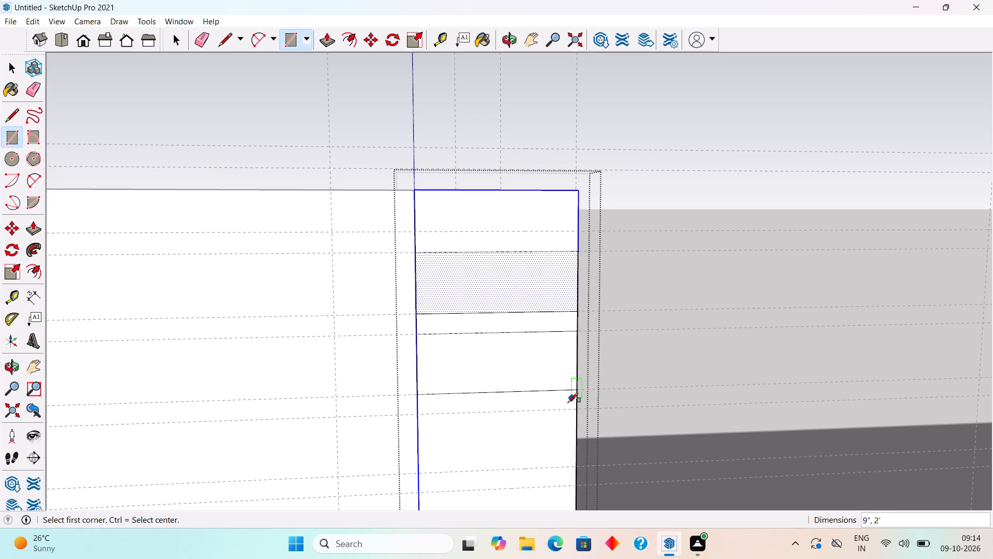
Draw three more full-width 9" by 2' rectangles down the raised strip, directly below the first two, leaving the 3" gaps between guides.
scroll(516, 474, "down", 7)
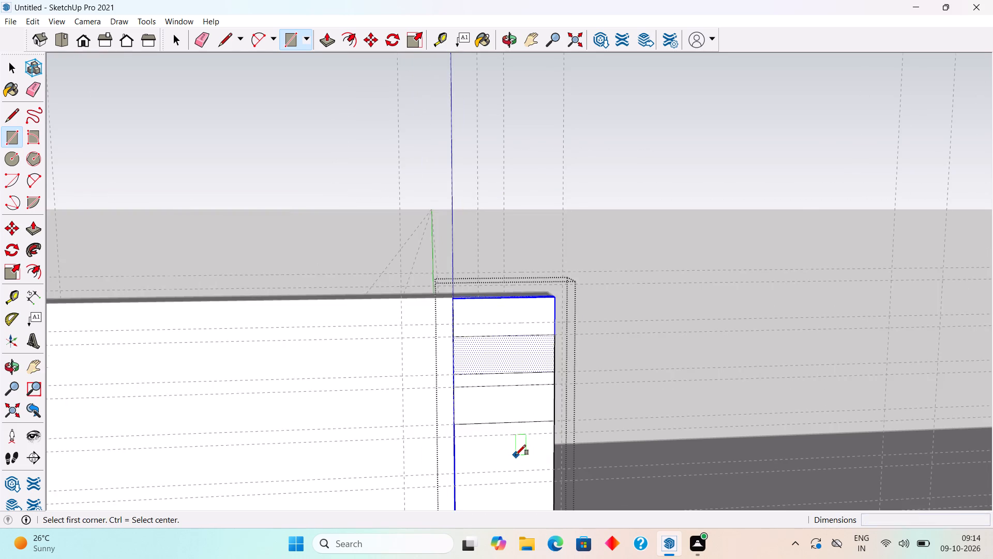
scroll(516, 455, "down", 9)
scroll(506, 520, "up", 10)
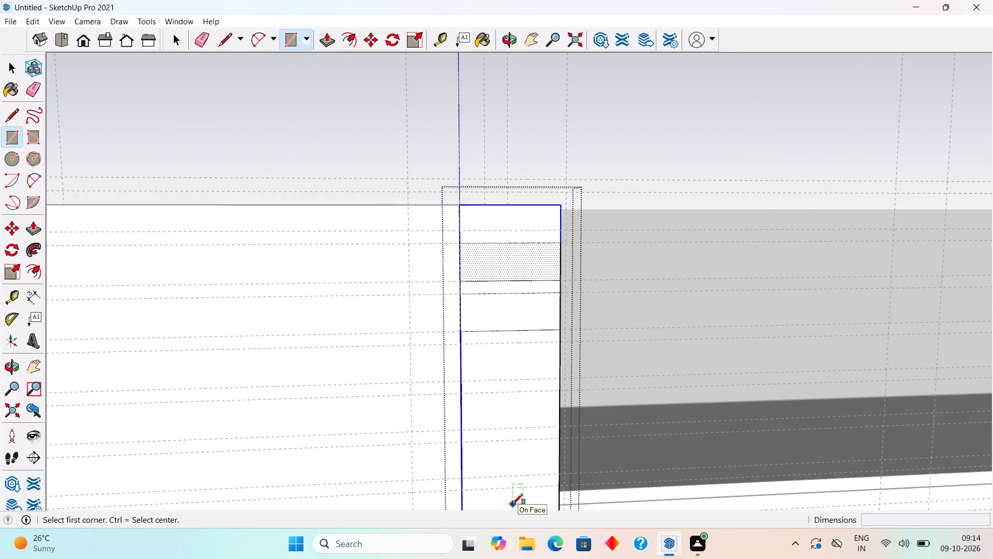
scroll(513, 504, "up", 5)
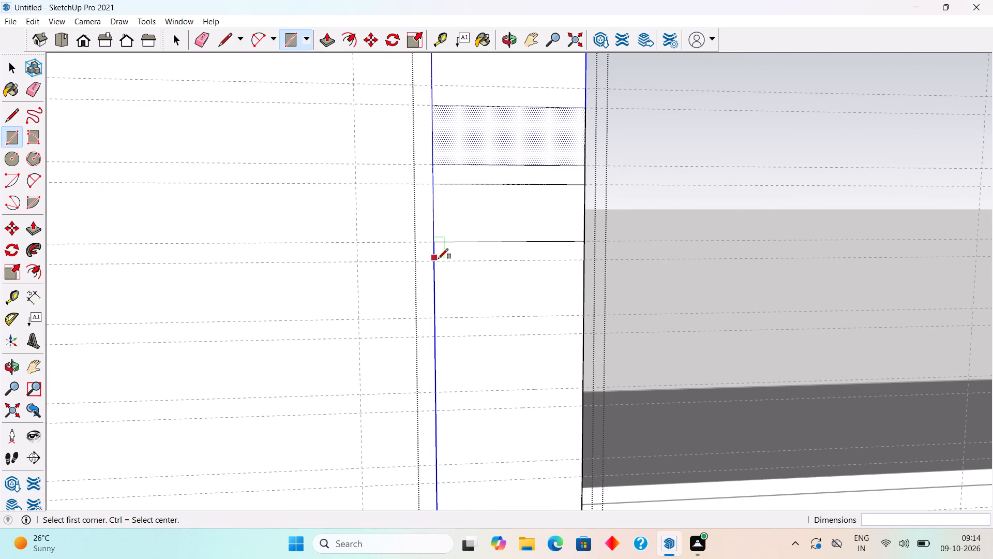
left_click(435, 263)
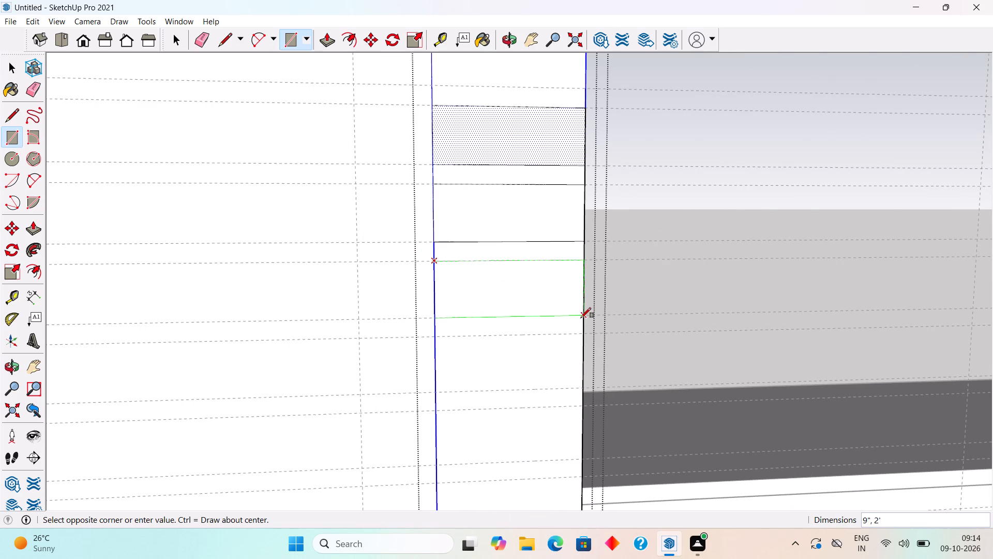
left_click(581, 318)
left_click(437, 339)
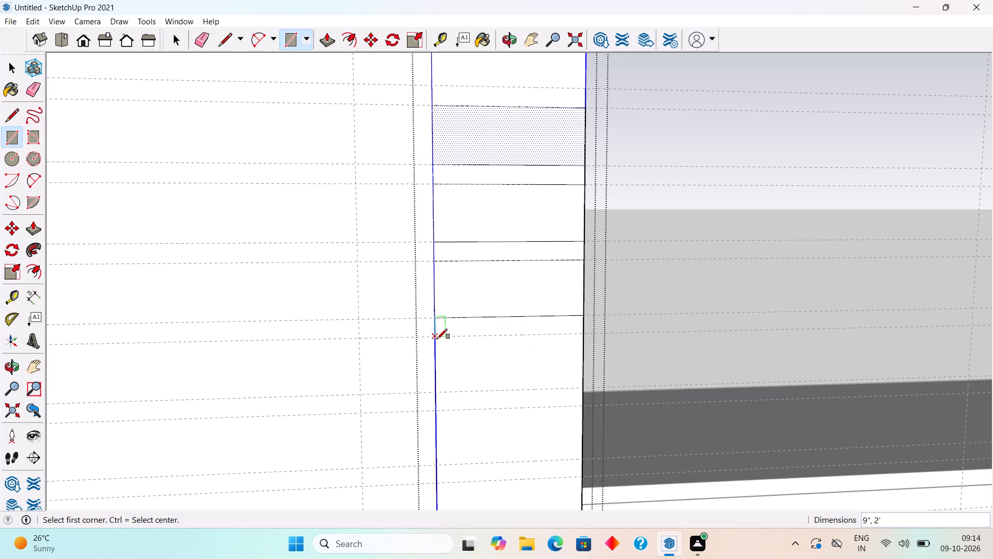
left_click(583, 387)
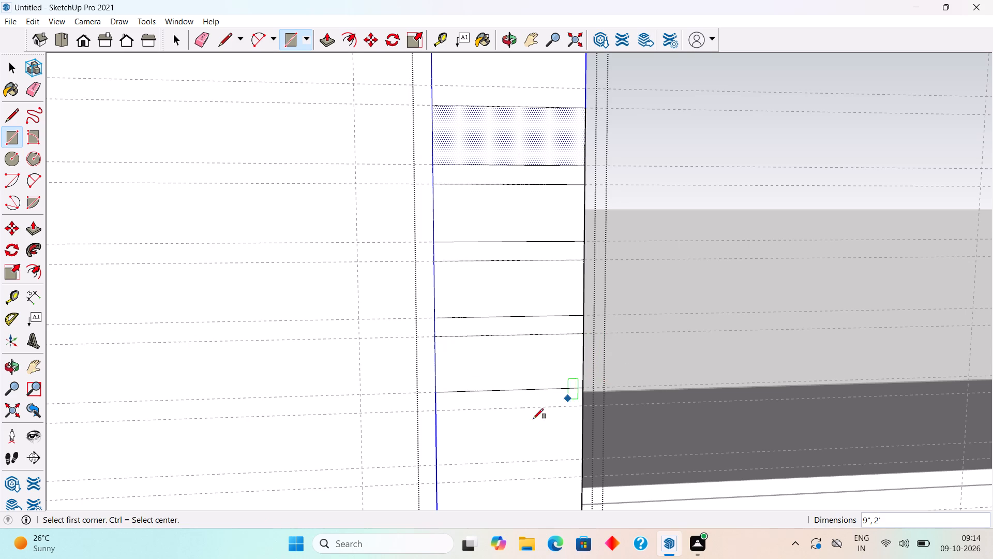
left_click(439, 410)
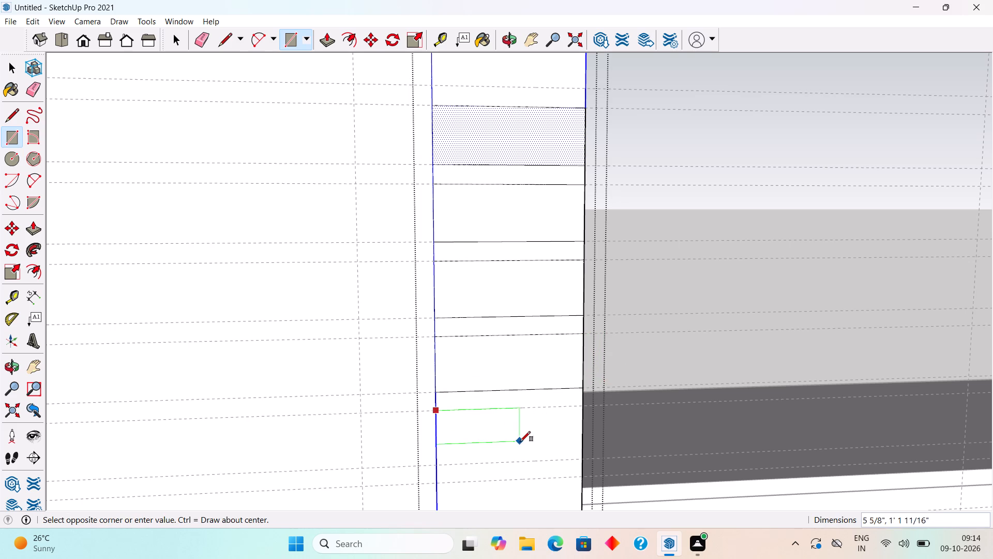
left_click(584, 461)
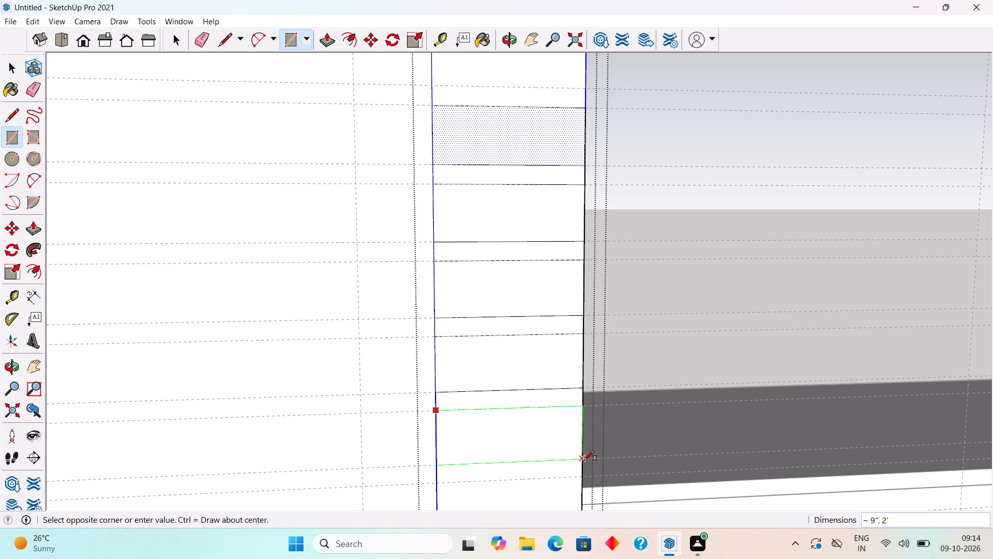
Draw the next four full-width rectangles of about 9" by 2' down the raised strip, following the guides and leaving the 3" gaps.
scroll(548, 273, "down", 18)
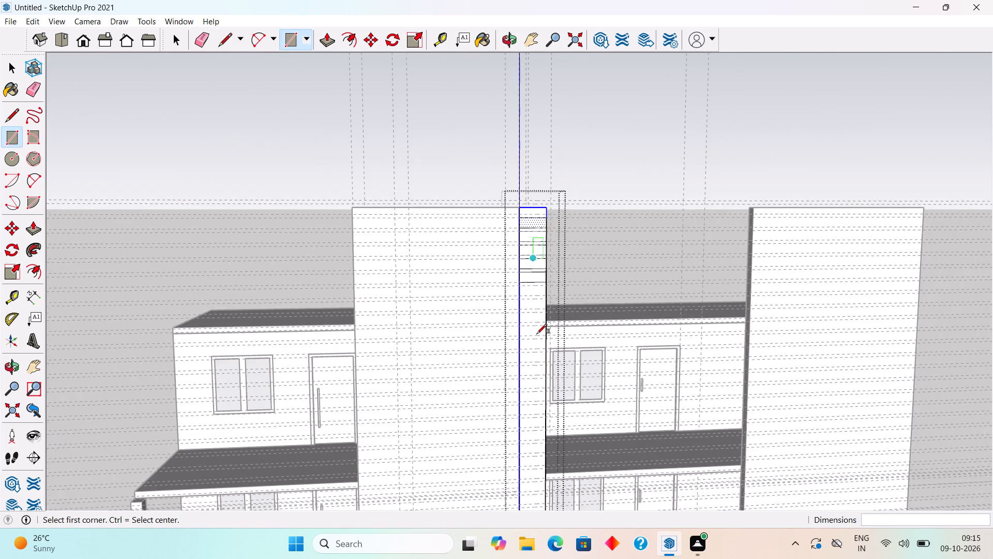
scroll(535, 458, "up", 7)
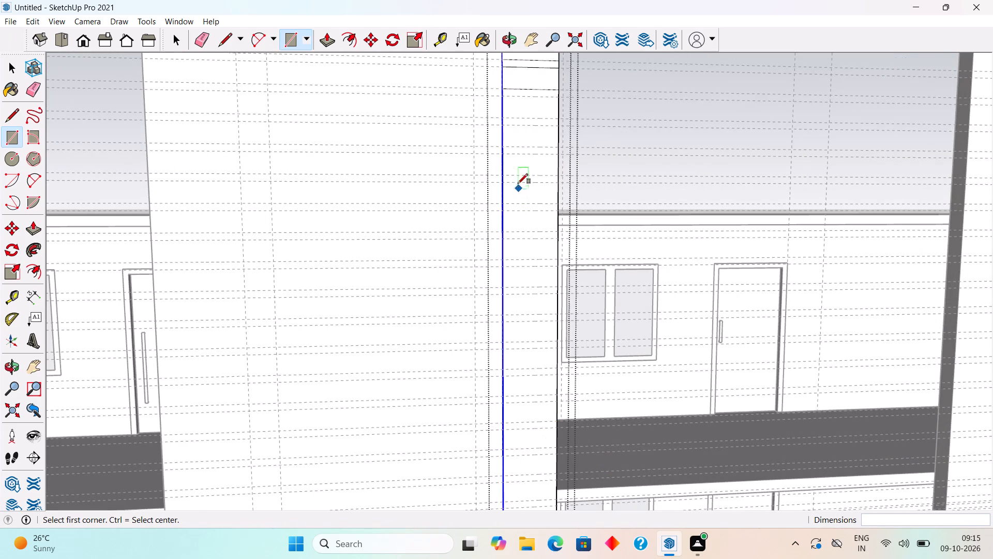
scroll(510, 125, "up", 3)
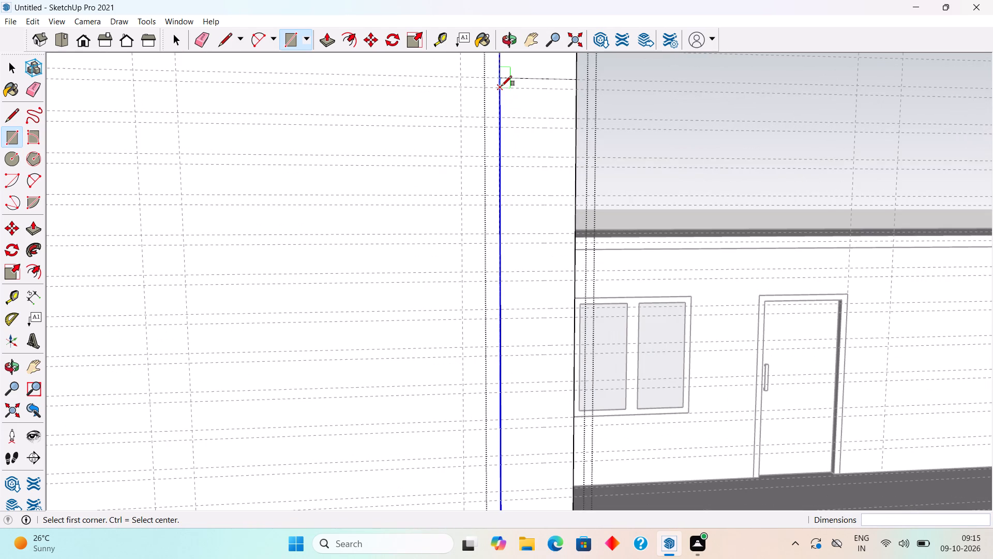
left_click(502, 86)
left_click(578, 119)
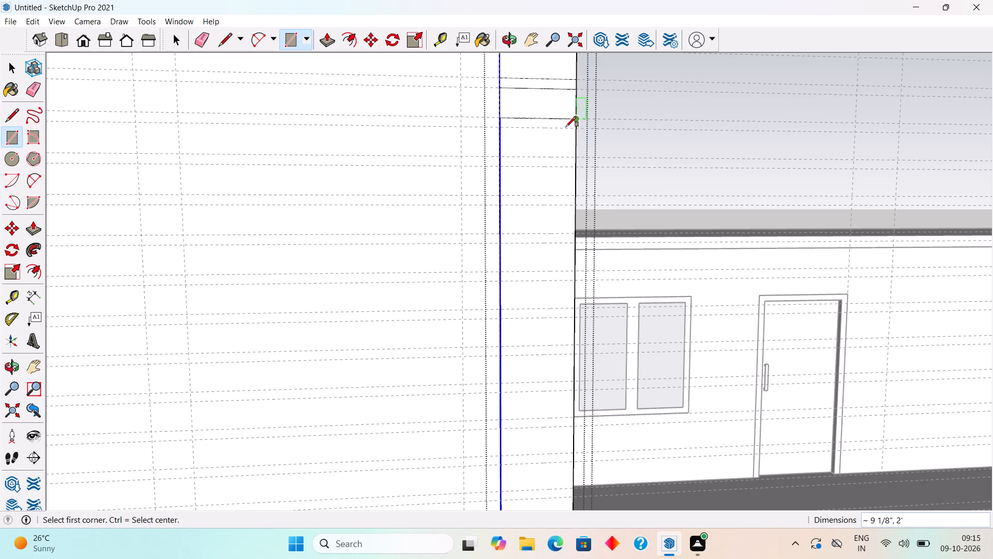
left_click(503, 129)
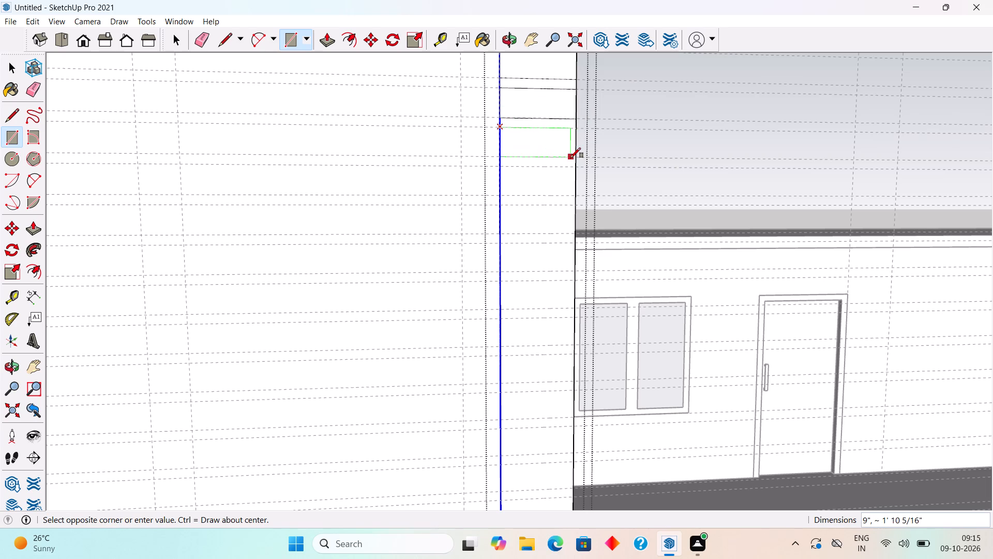
left_click(575, 159)
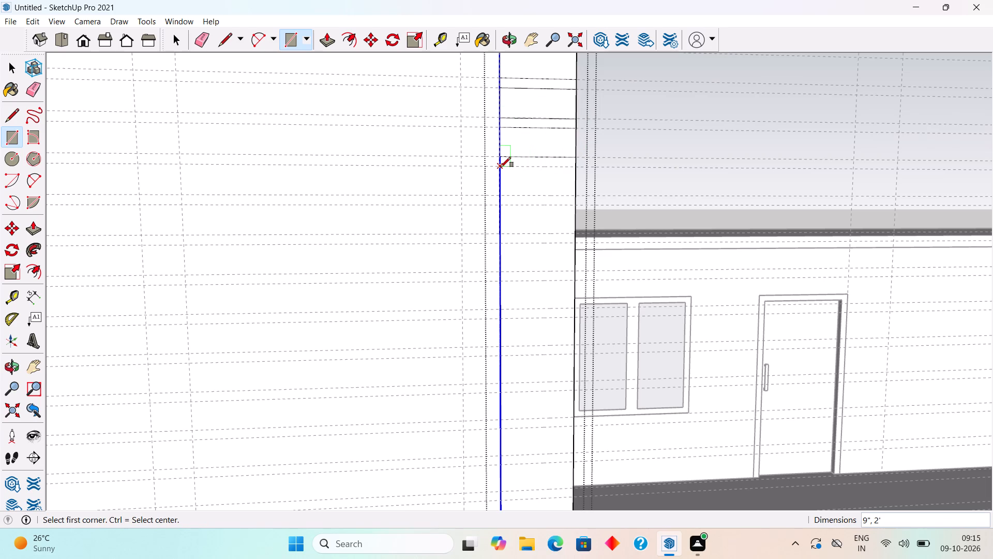
left_click(501, 167)
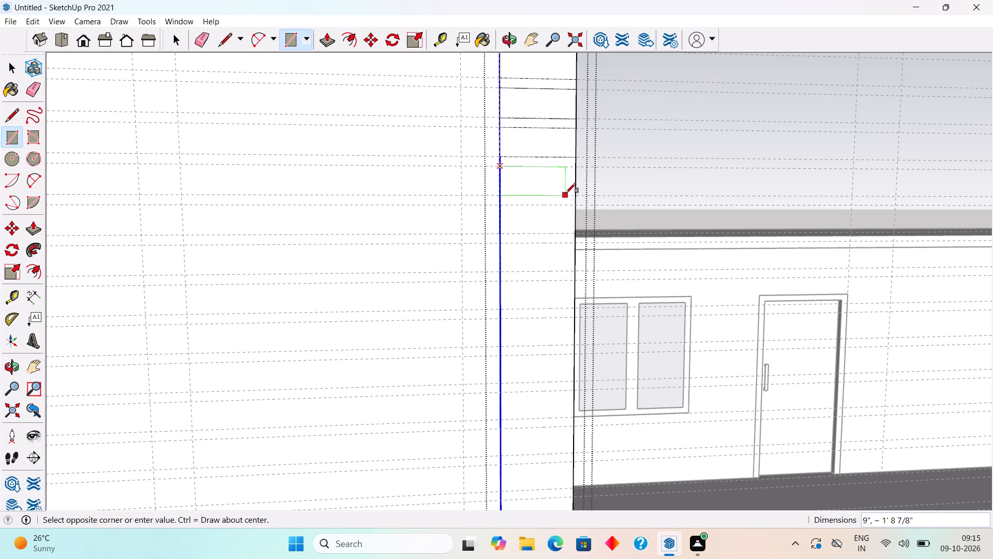
left_click(575, 195)
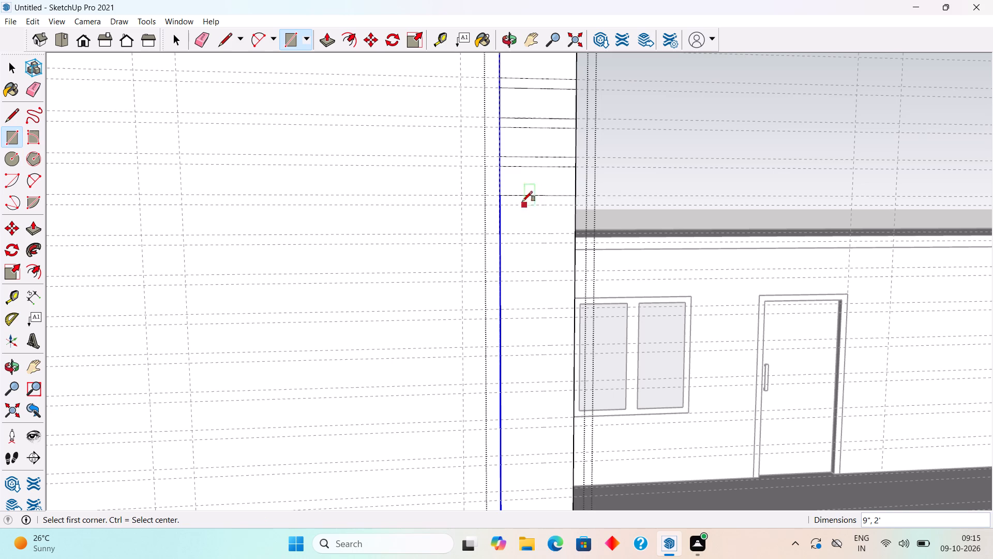
left_click(503, 204)
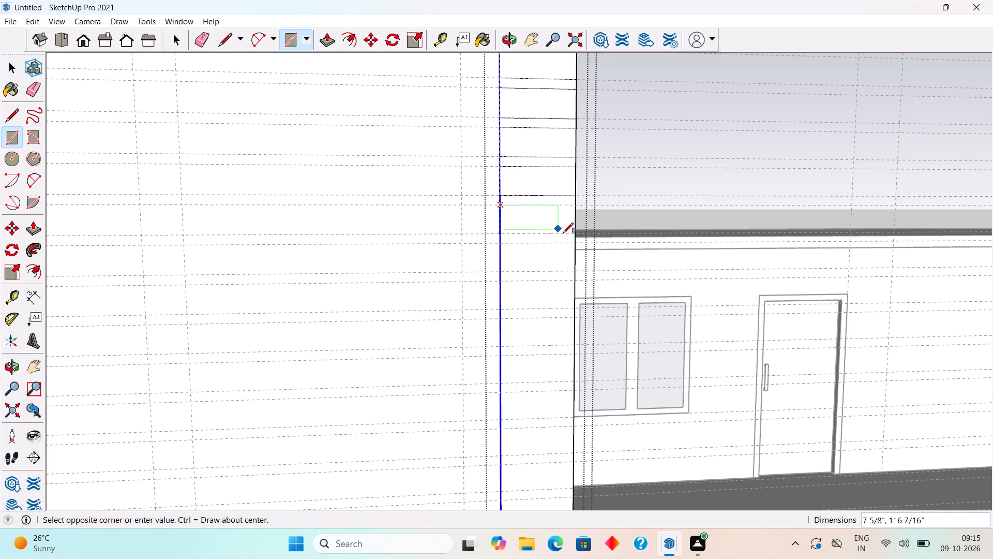
left_click(574, 236)
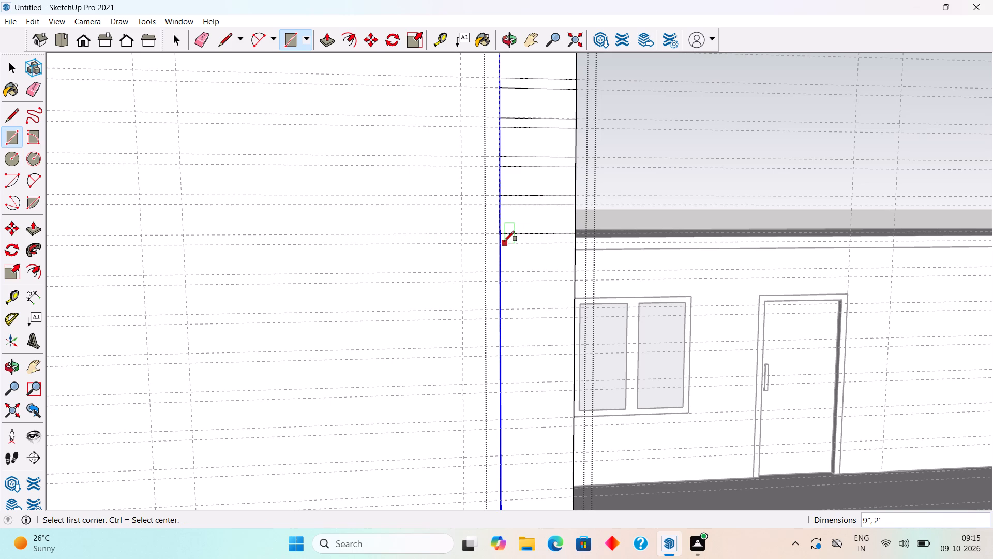
Continue down the raised strip with five more full-width 9" by 2' rectangles snapped to the guides, with 3" gaps between them.
left_click(503, 243)
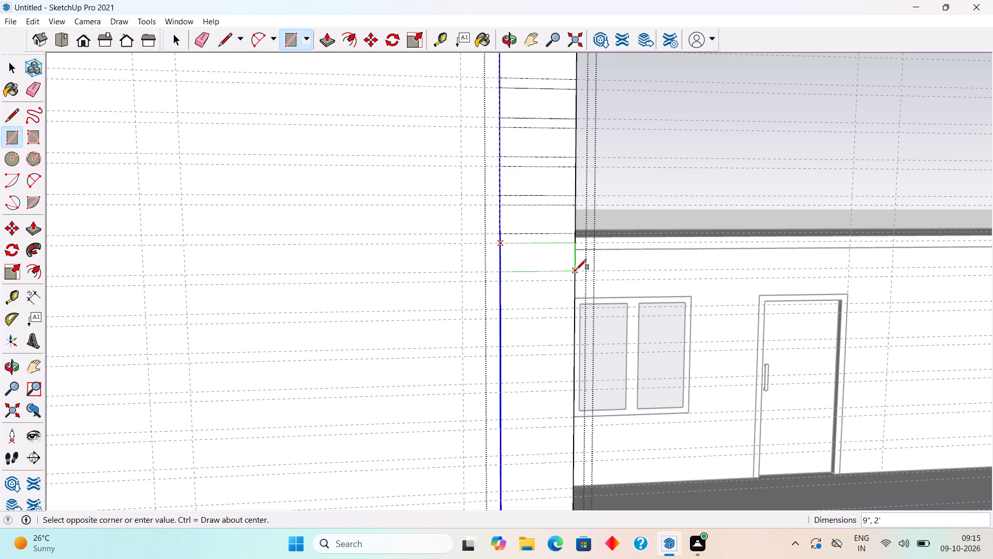
left_click(576, 270)
left_click(501, 283)
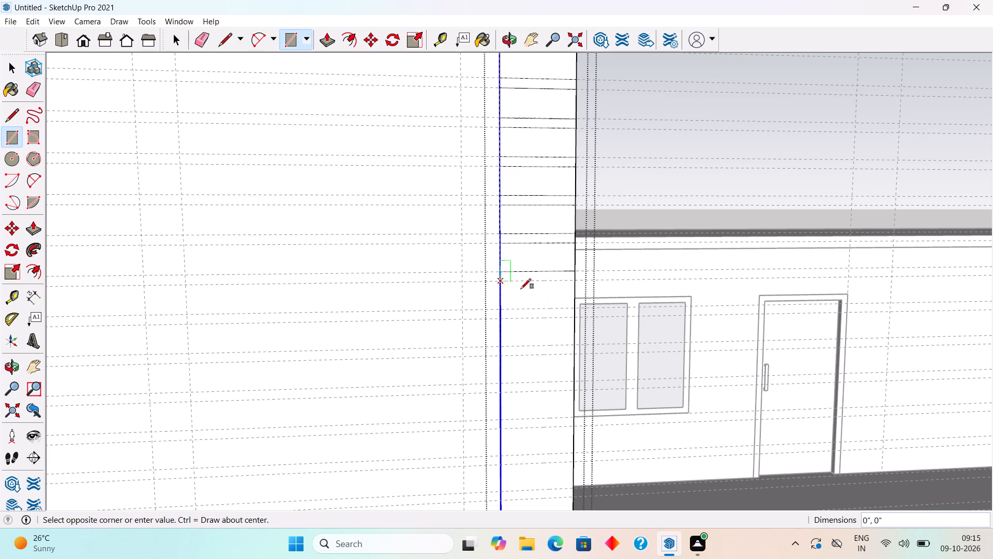
left_click(573, 312)
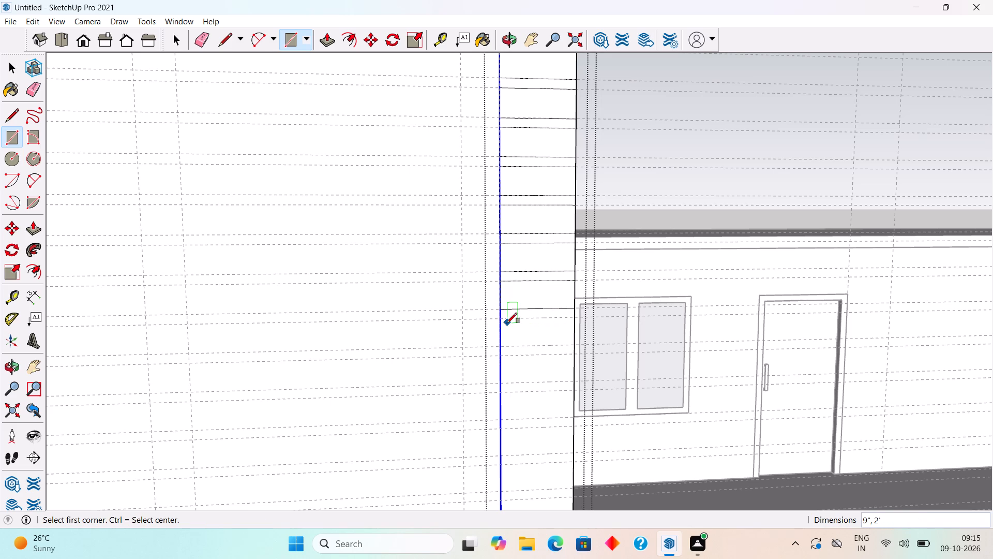
left_click(503, 320)
left_click(573, 342)
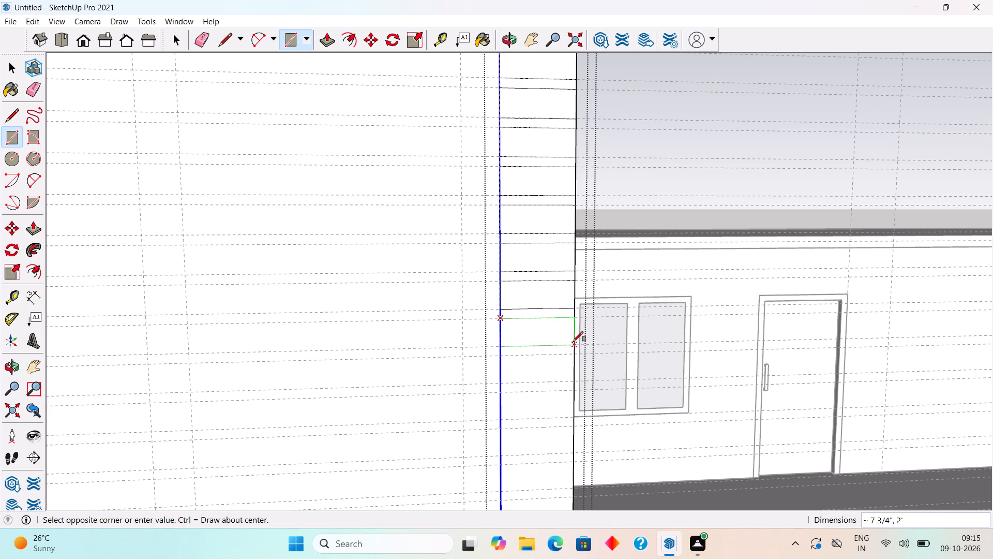
left_click(503, 358)
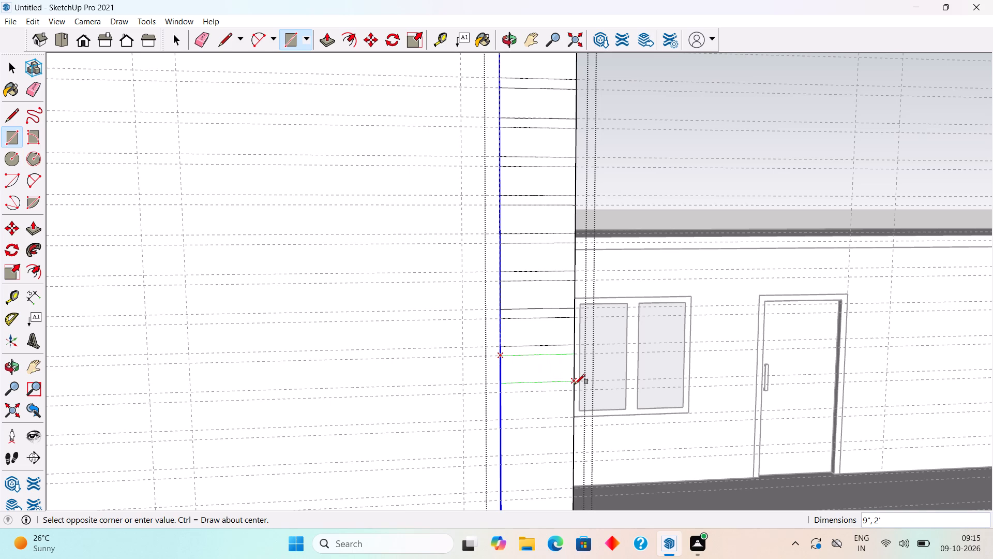
left_click(575, 384)
left_click(500, 393)
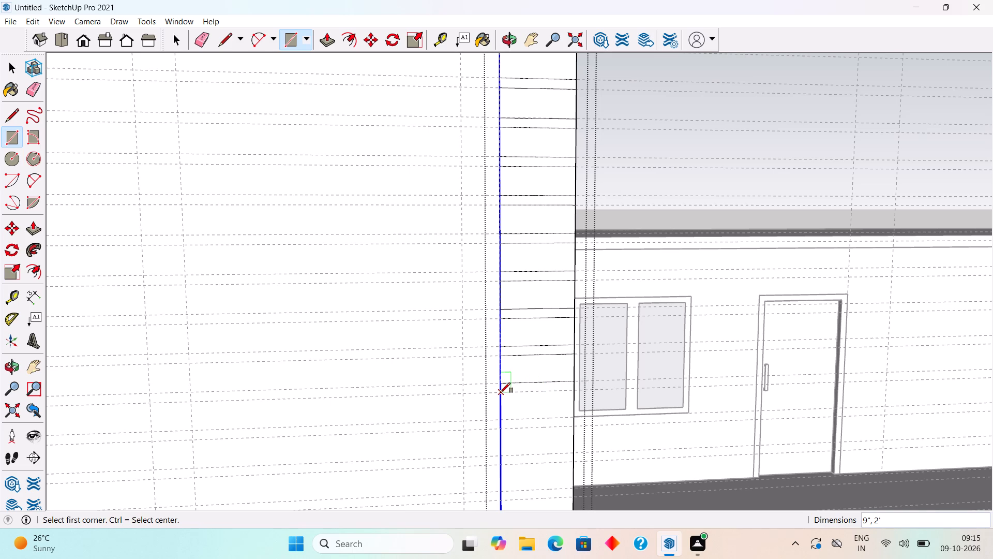
left_click(577, 419)
Draw two more full-width 9" by 2' rectangles down the raised strip, beside the upper-floor window, leaving 3" gaps between guides.
scroll(586, 182, "down", 16)
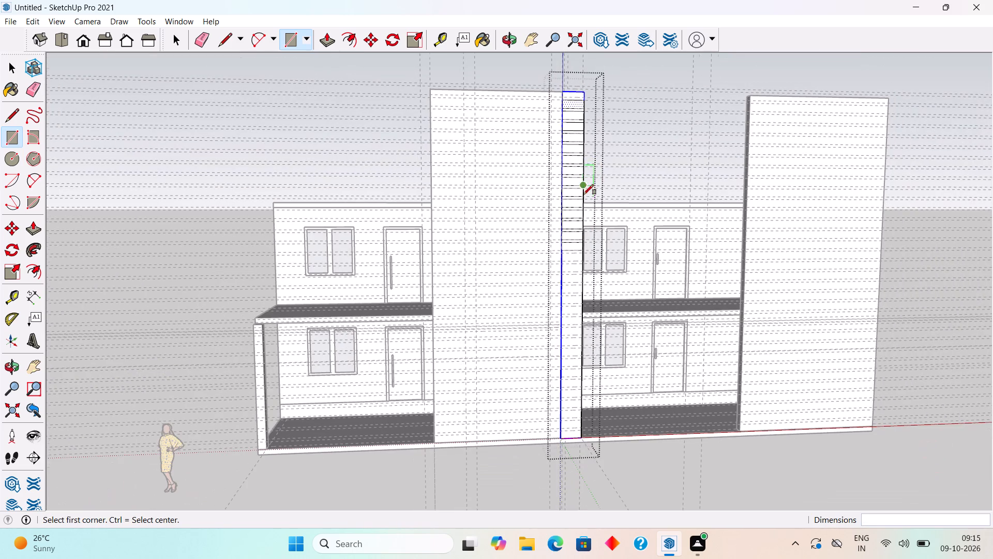
scroll(569, 507, "up", 9)
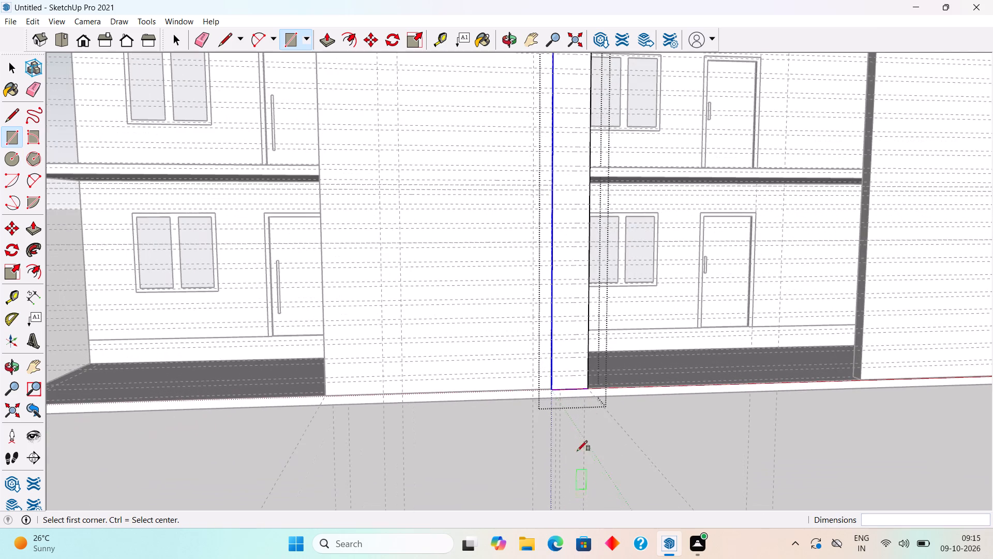
scroll(586, 255, "down", 3)
scroll(580, 122, "up", 7)
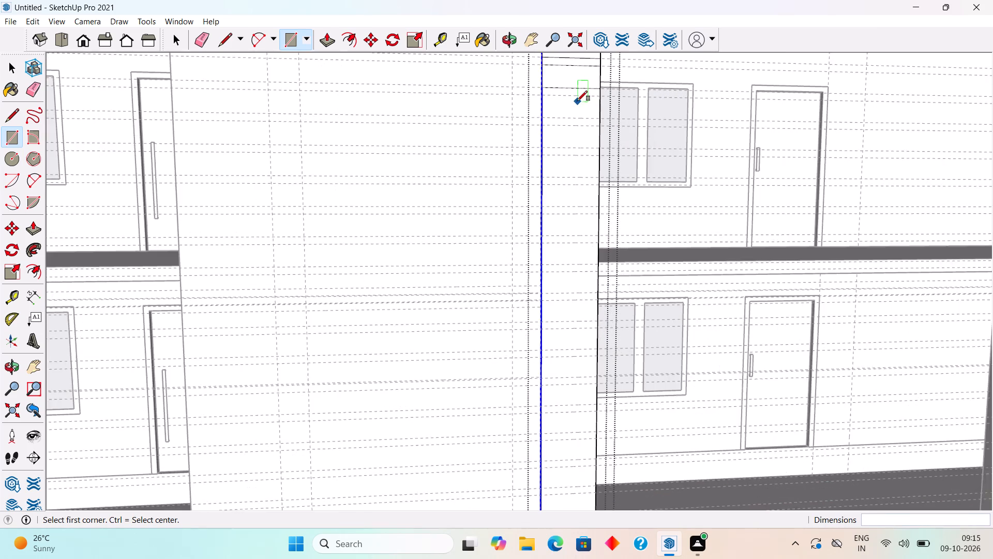
scroll(577, 101, "up", 2)
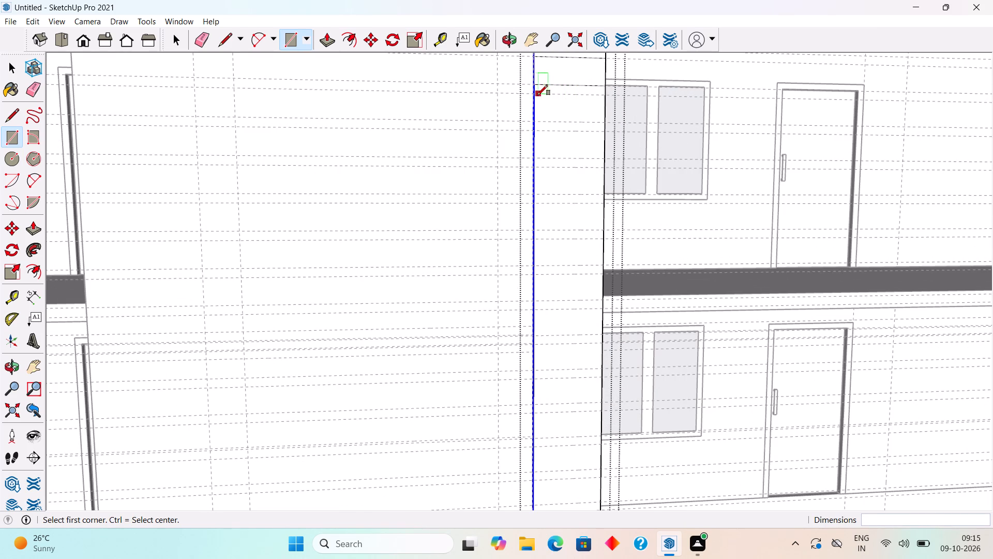
left_click(534, 95)
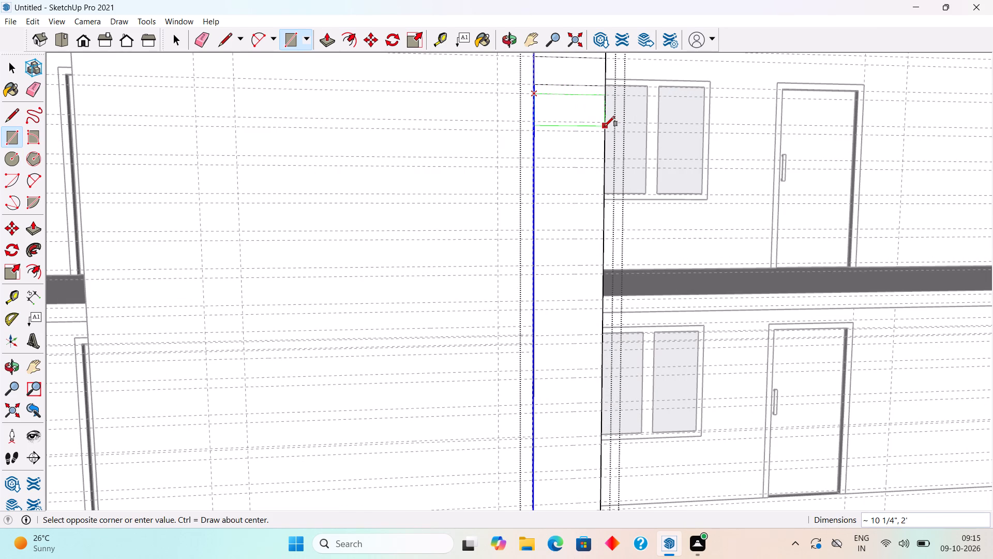
left_click(605, 124)
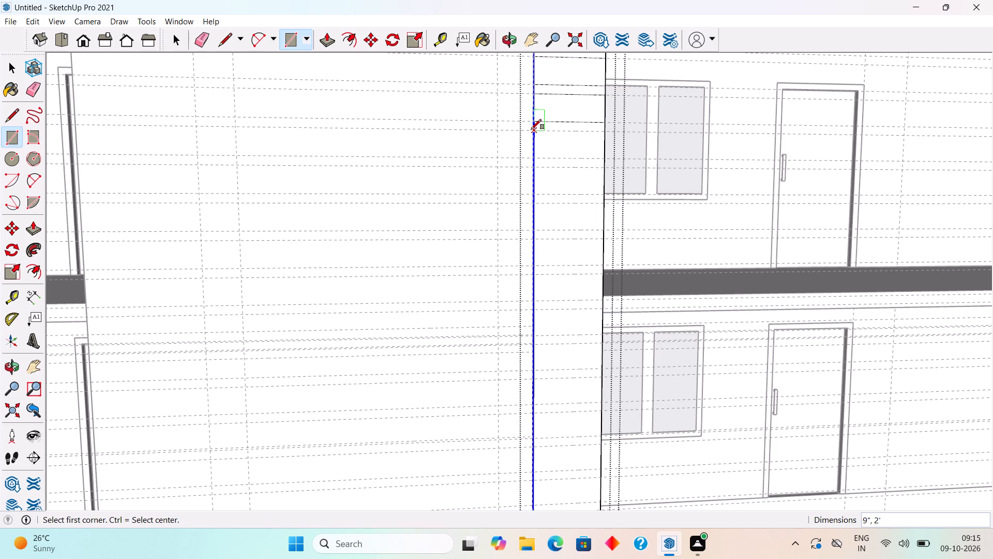
left_click(531, 129)
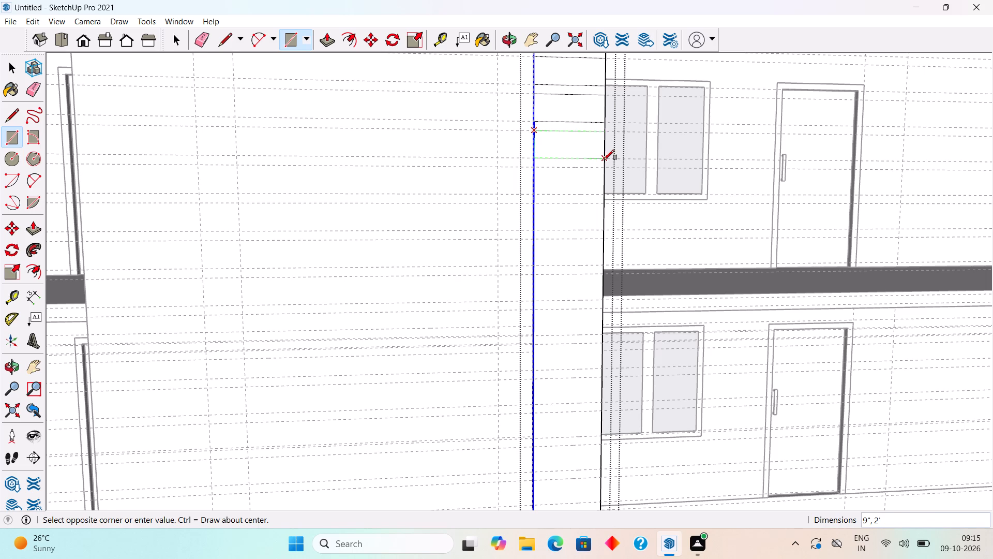
left_click(604, 160)
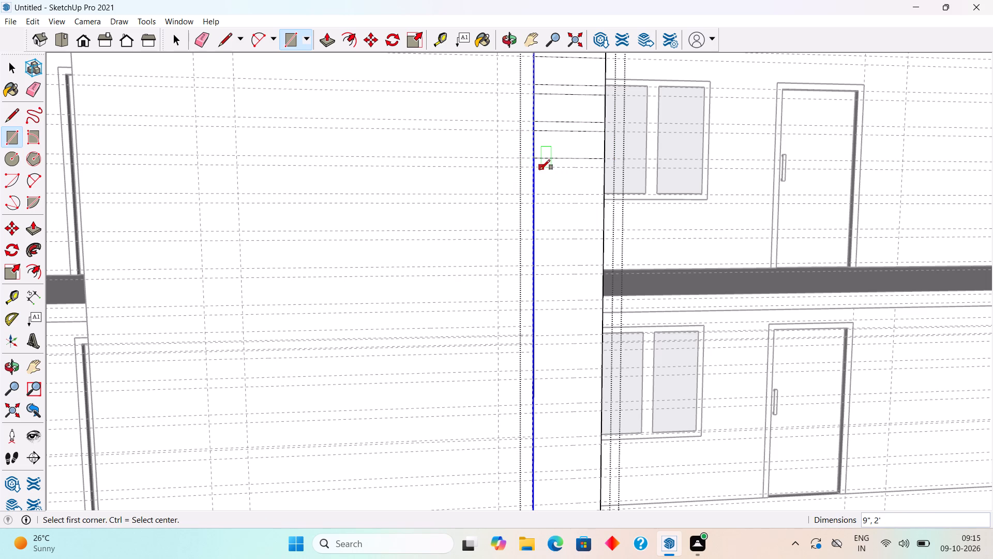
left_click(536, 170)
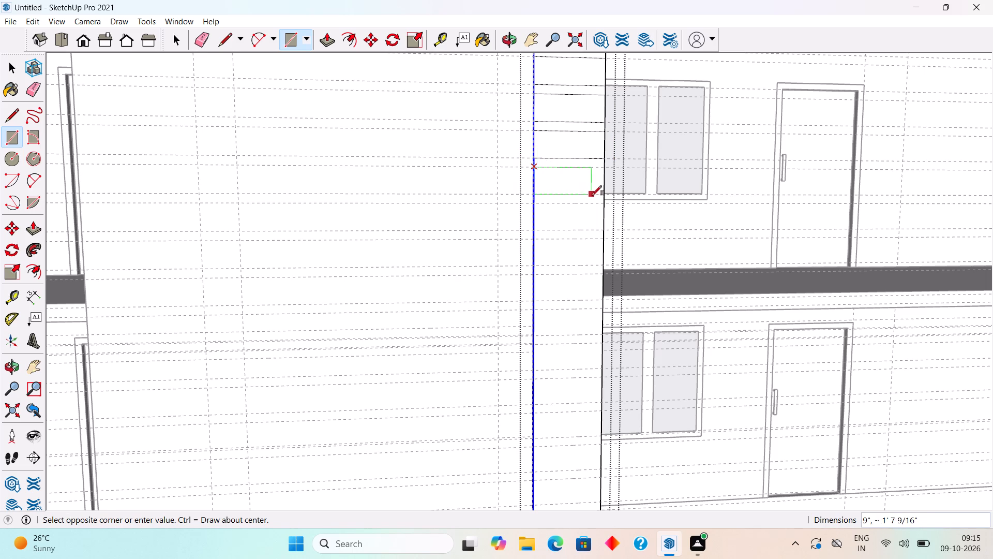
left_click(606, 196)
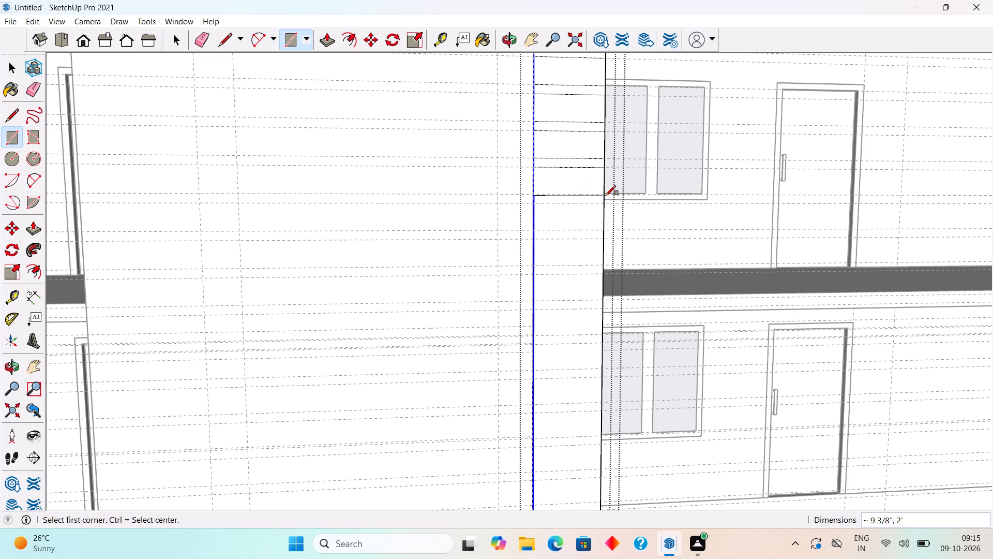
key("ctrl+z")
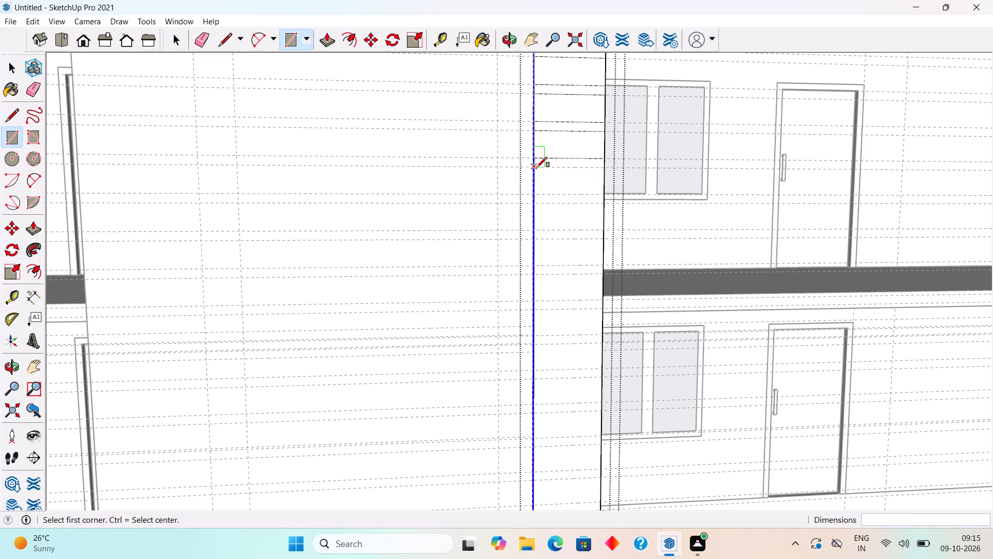
Draw five full-width rectangles of about 9" by 2' down the raised strip past the upper floor slab, leaving the 3" gaps.
left_click(536, 167)
left_click(604, 194)
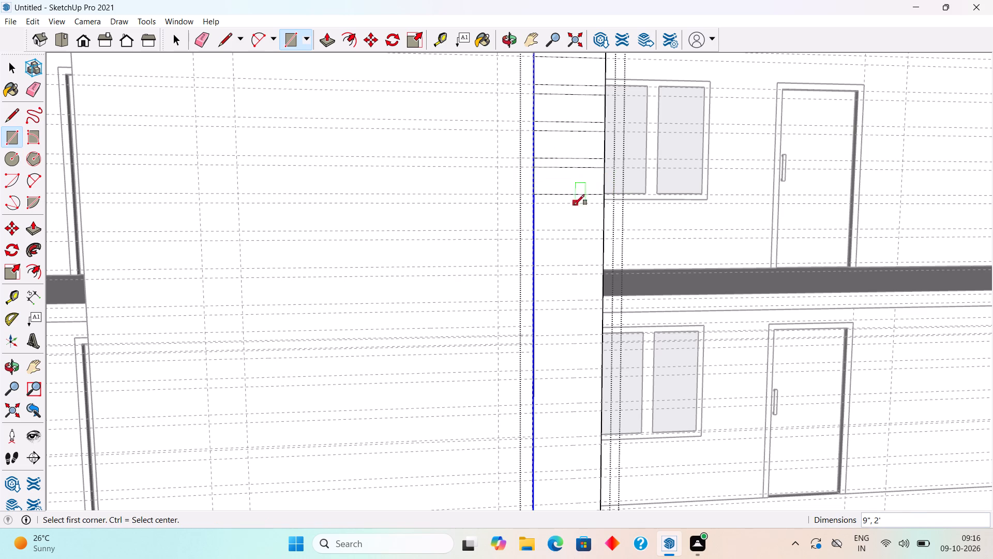
left_click(532, 205)
left_click(606, 228)
left_click(533, 239)
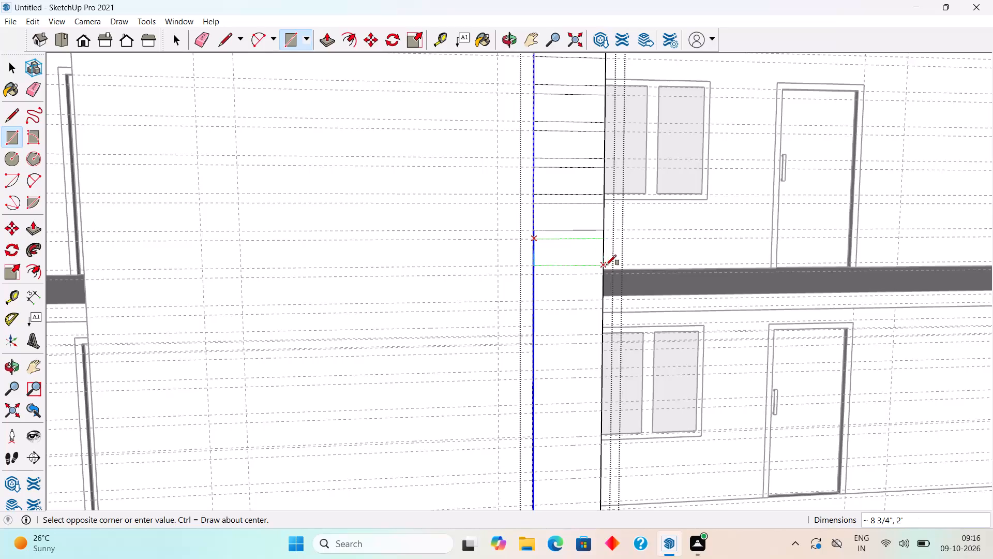
left_click(606, 265)
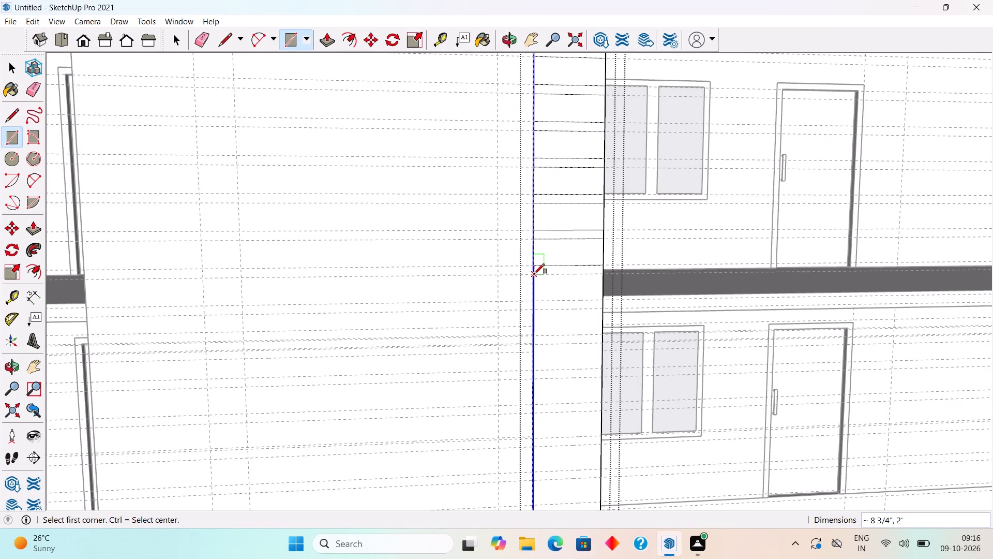
left_click(534, 274)
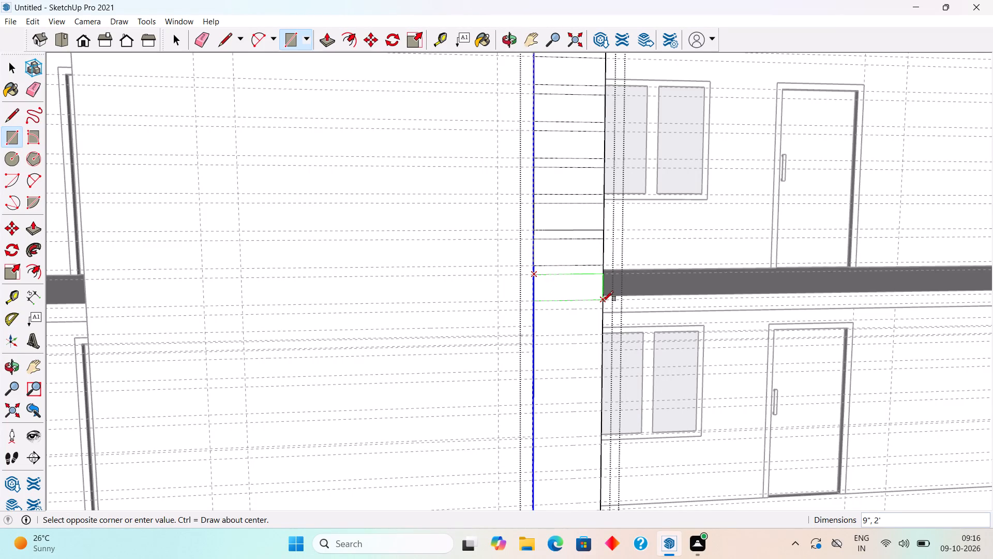
left_click(604, 301)
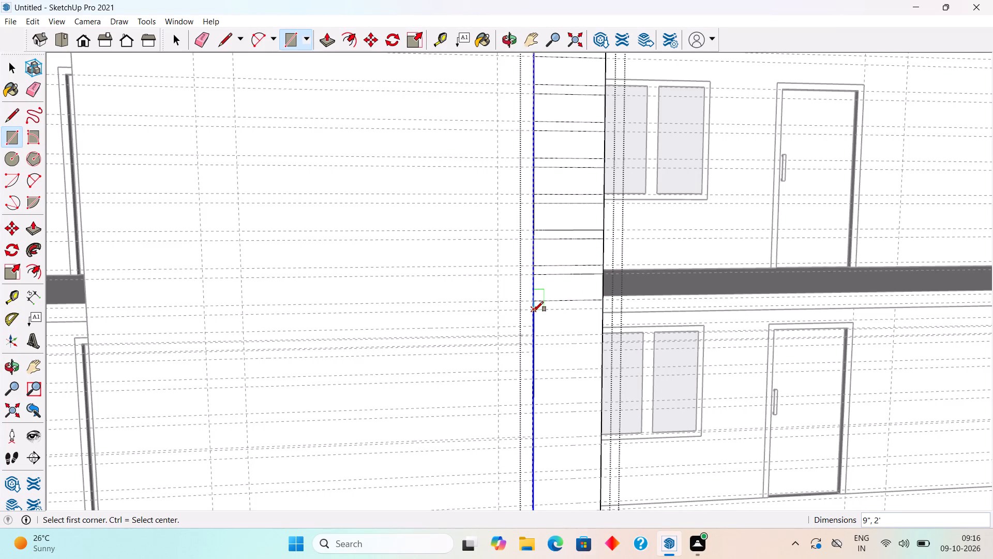
left_click(533, 312)
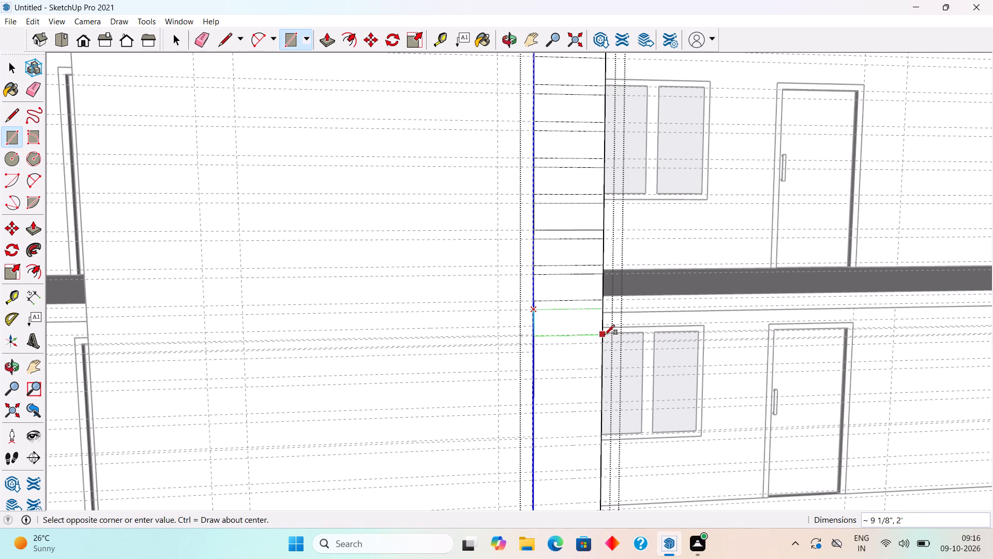
left_click(601, 333)
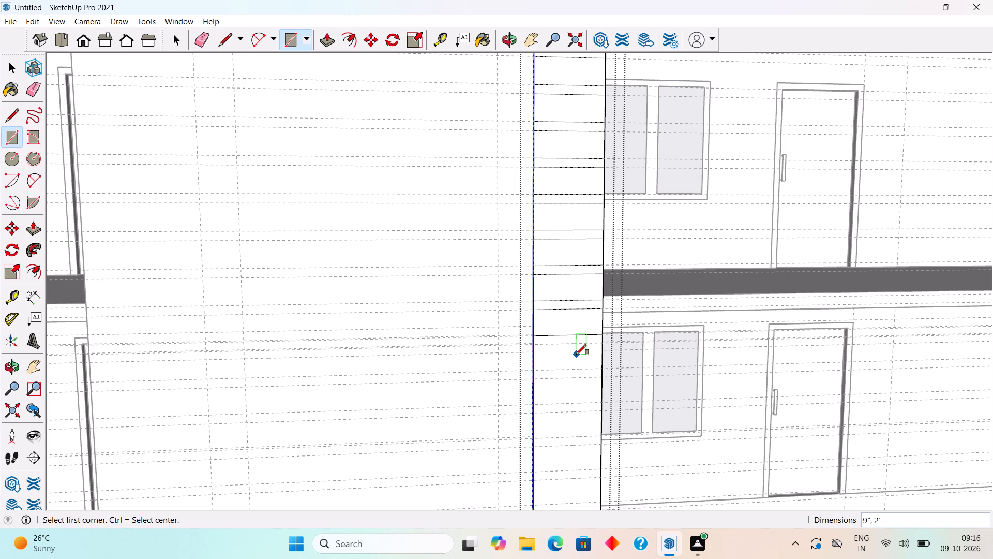
Draw three full-width 9" by 2' rectangles on the raised strip beside the ground-floor window, keeping the 3" gaps between guides.
scroll(571, 436, "up", 5)
scroll(590, 514, "up", 2)
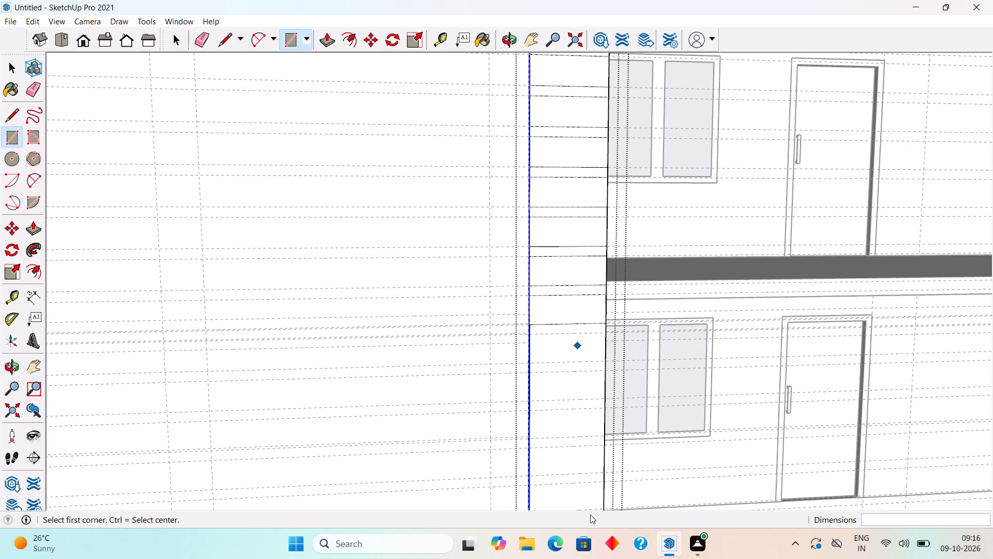
scroll(591, 466, "up", 5)
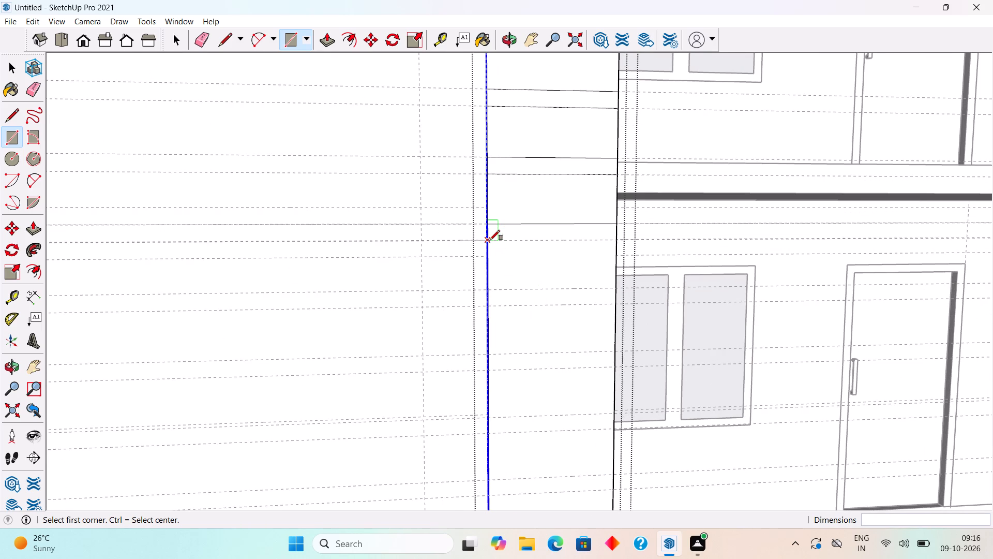
left_click(489, 240)
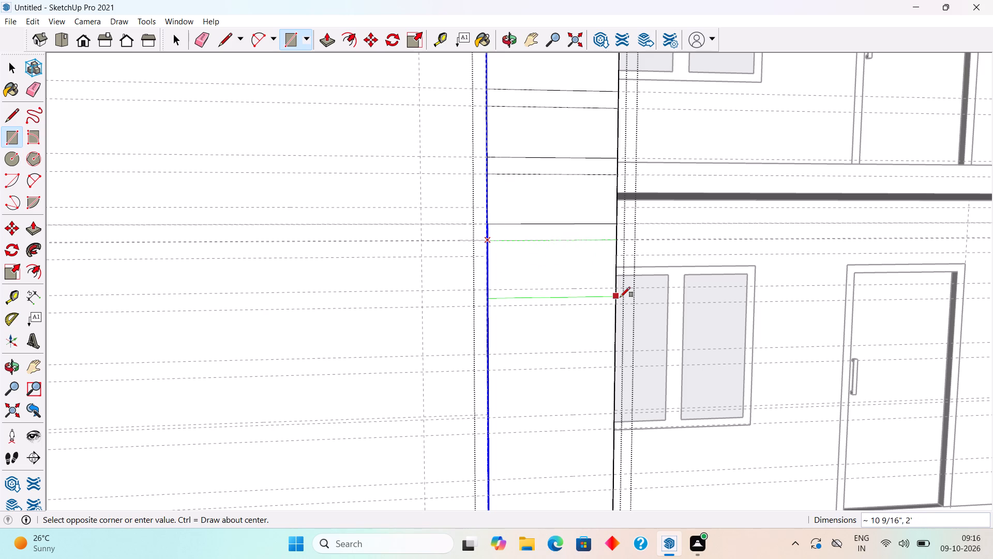
left_click(614, 286)
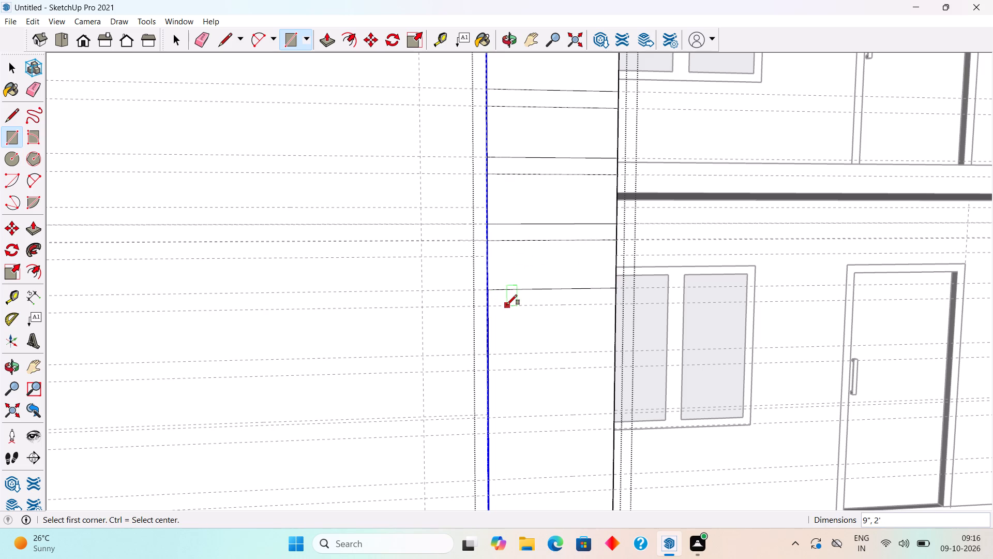
left_click(490, 305)
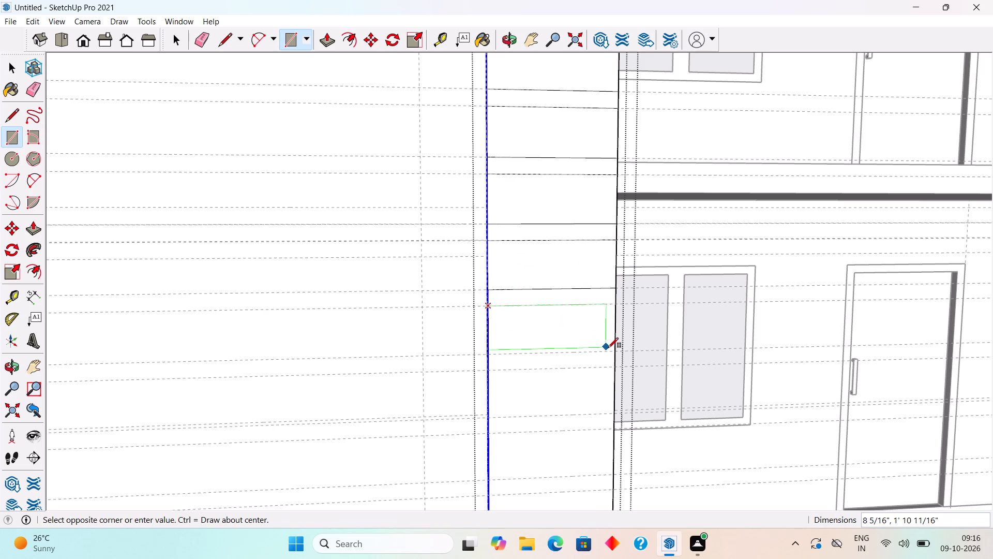
left_click(613, 351)
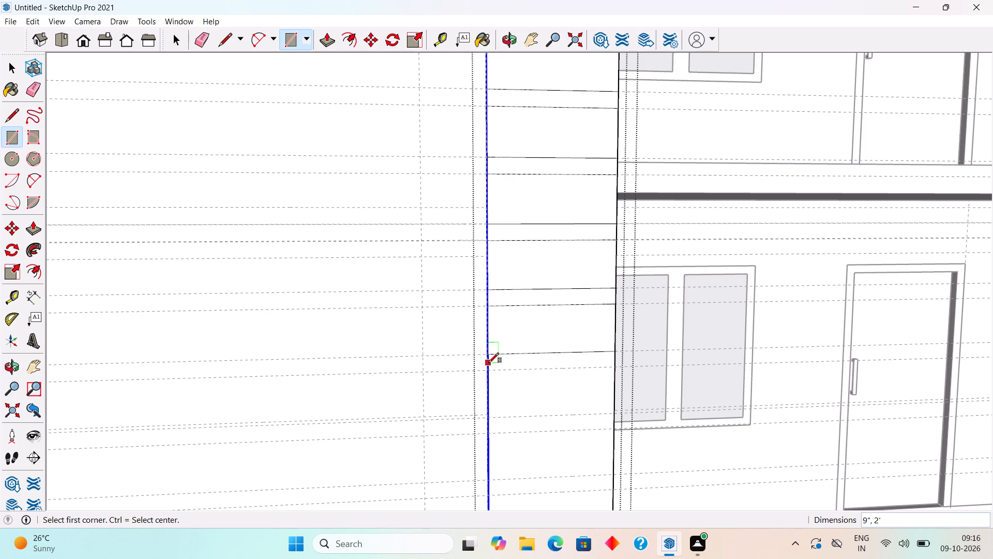
left_click(489, 370)
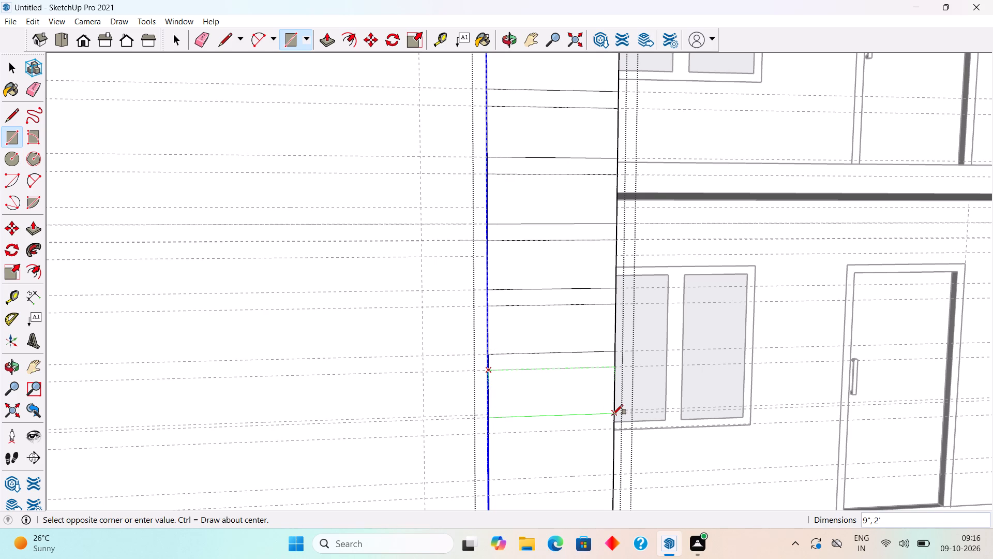
left_click(613, 415)
Draw three more full-width 9" by 2' rectangles down the raised strip beside the ground-floor window, keeping 3" gaps between guides.
scroll(503, 278, "down", 13)
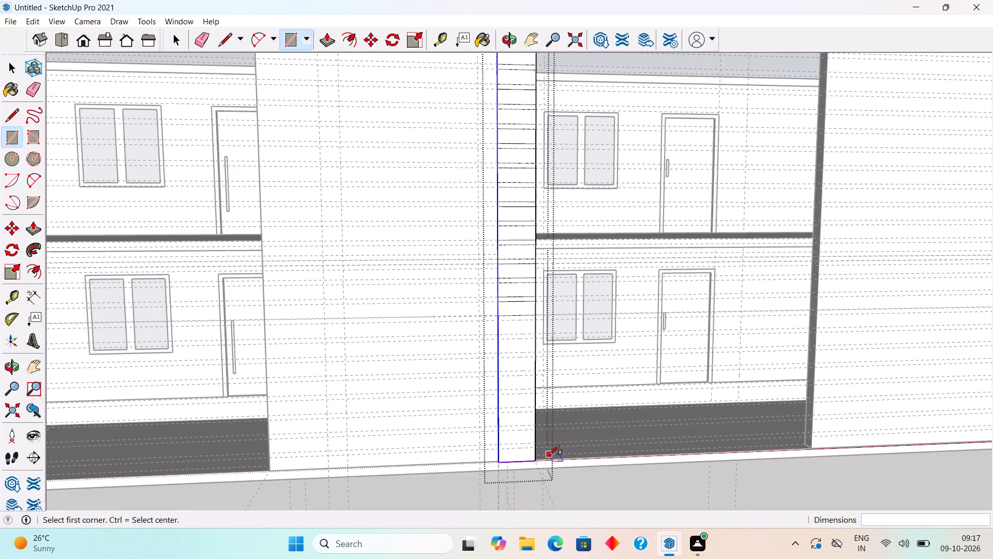
scroll(547, 480, "up", 13)
scroll(547, 480, "down", 1)
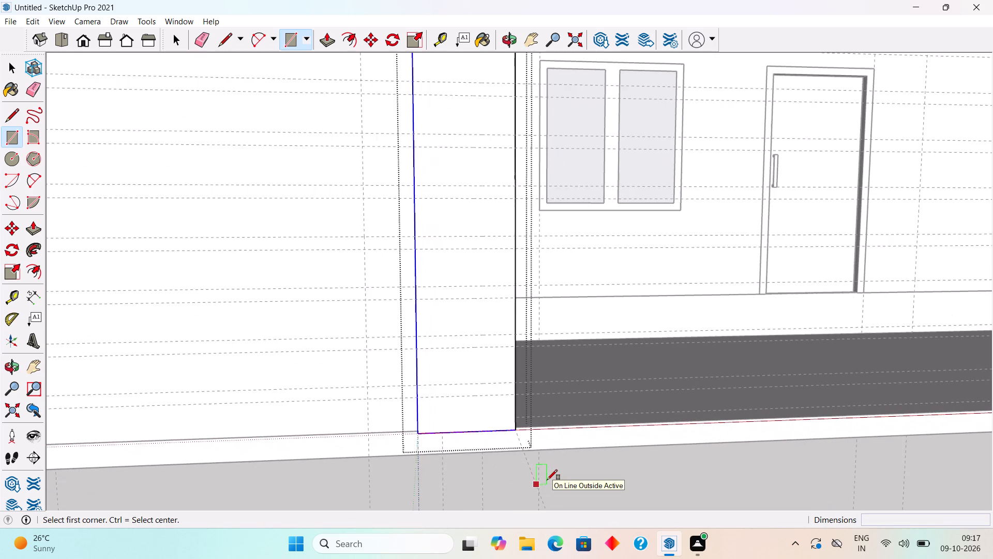
scroll(547, 480, "down", 1)
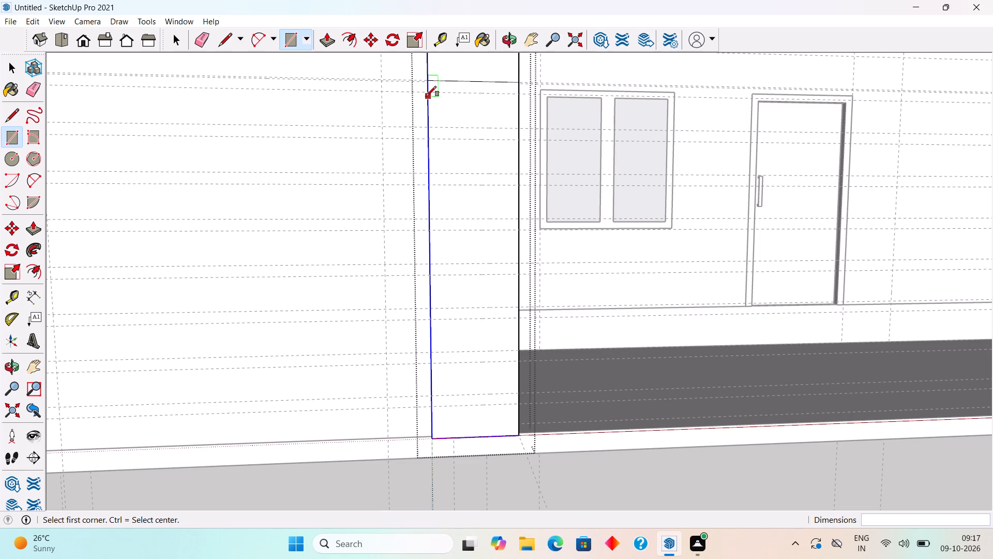
left_click(428, 92)
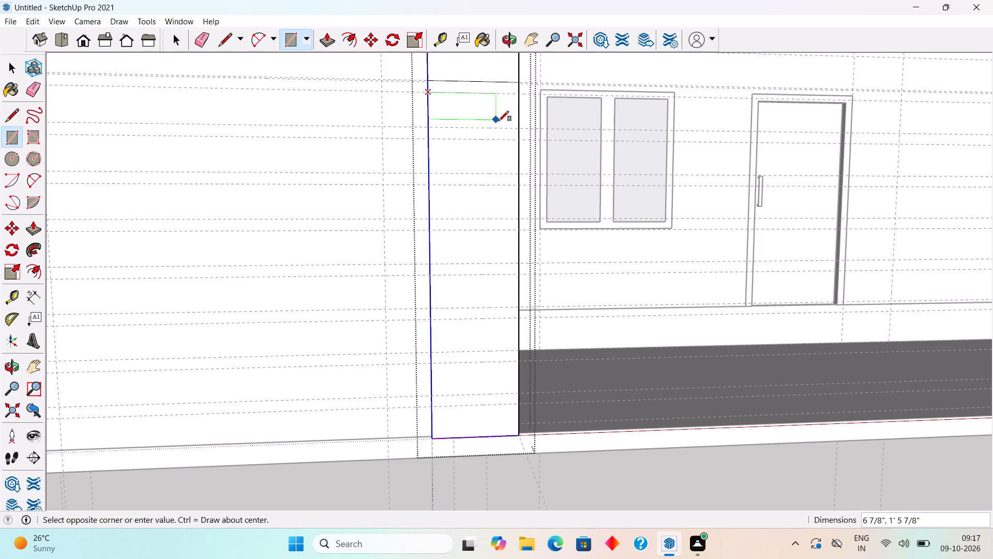
left_click(521, 128)
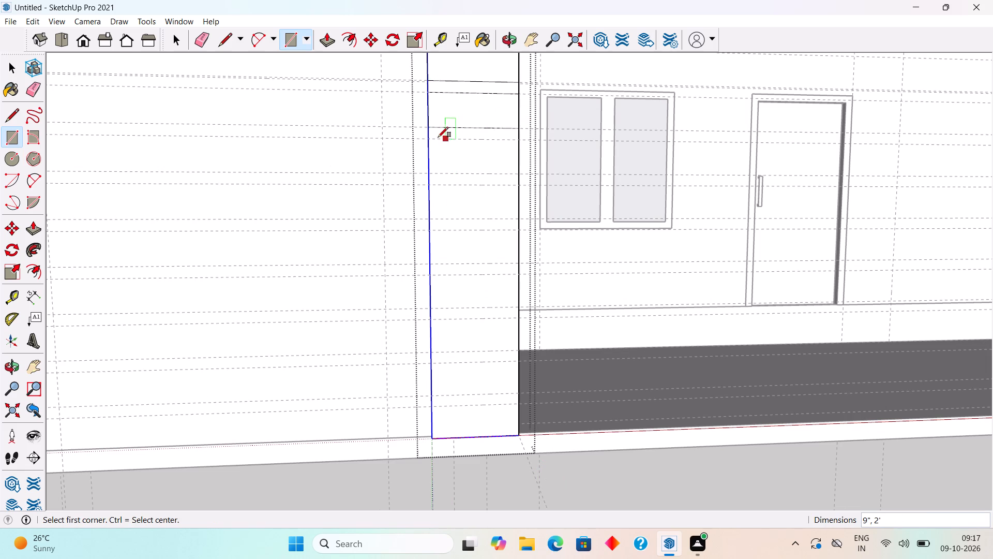
left_click(432, 137)
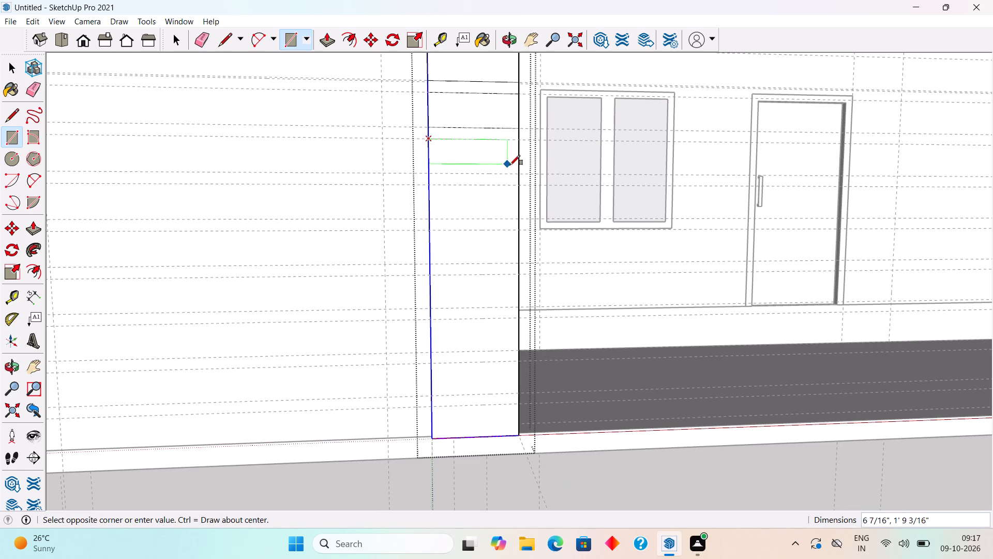
left_click(520, 174)
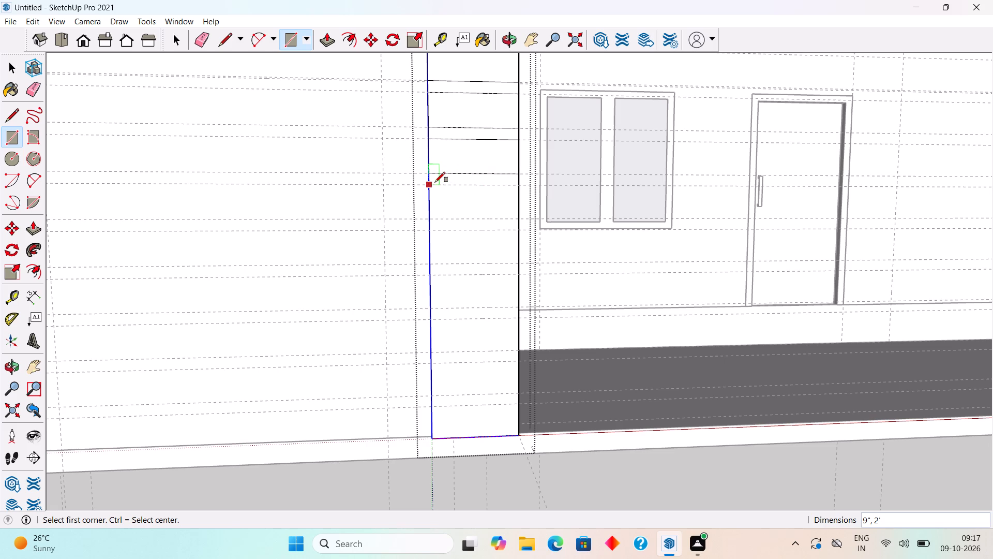
left_click(432, 184)
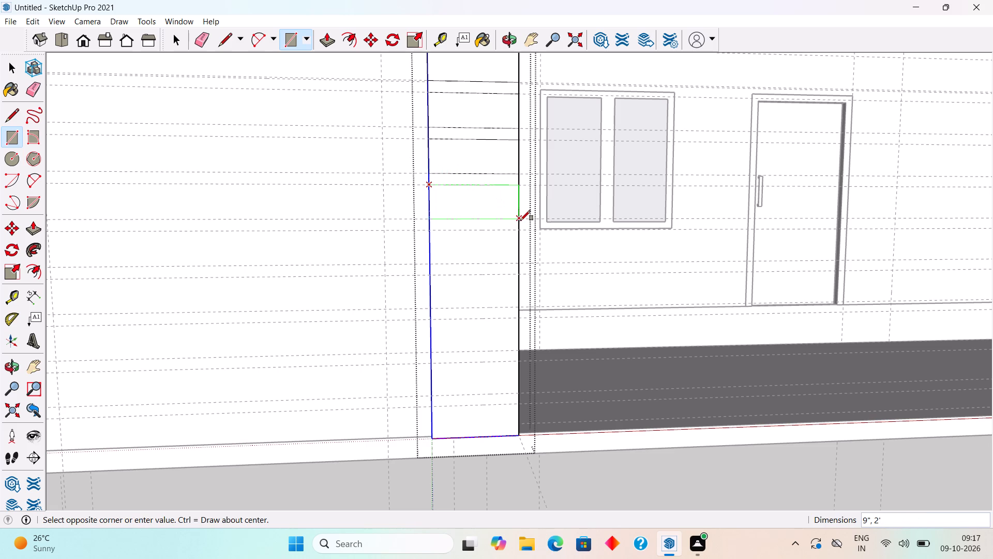
left_click(520, 220)
Draw the last four full-width 9" by 2' rectangles down to near the raised strip's base, keeping 3" gaps between guides.
left_click(429, 228)
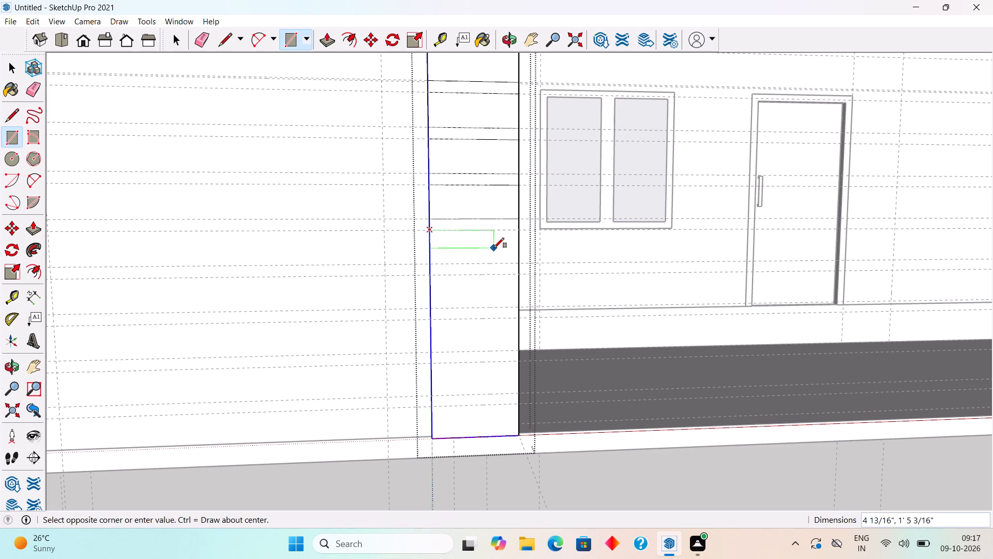
left_click(521, 260)
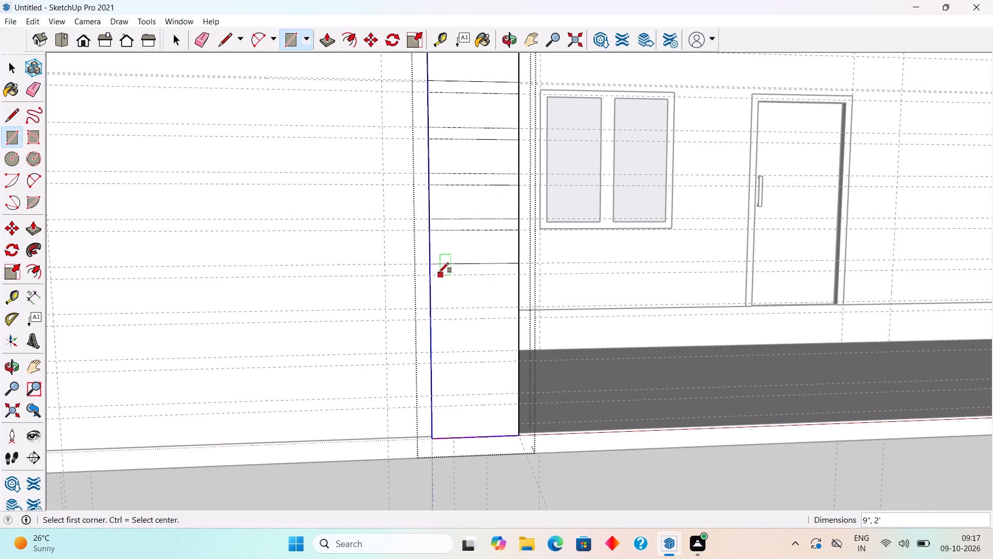
left_click(432, 274)
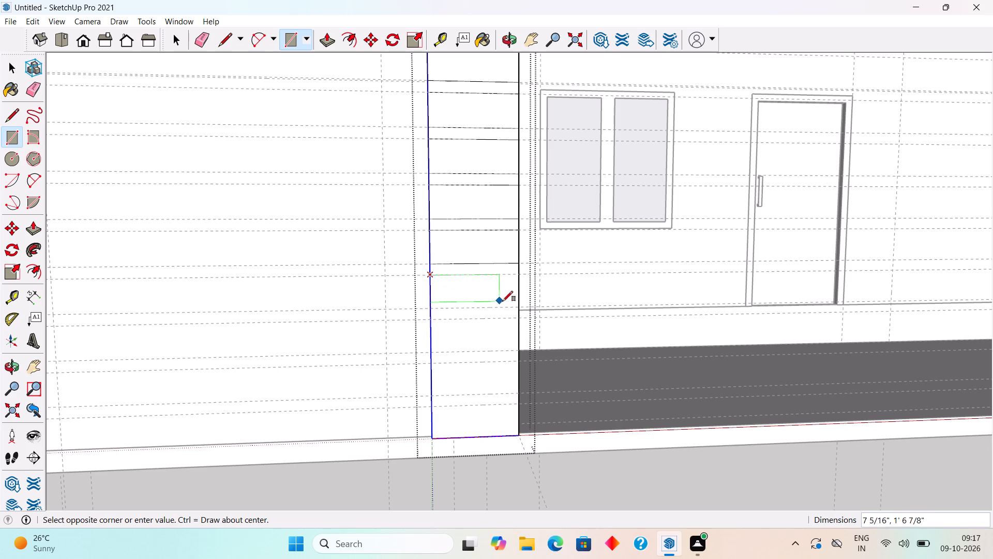
left_click(521, 305)
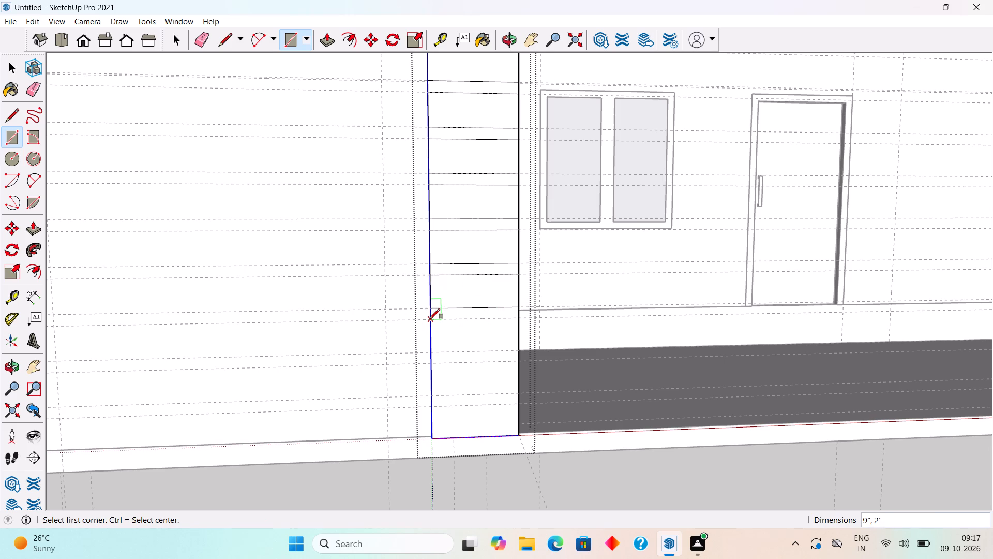
left_click(430, 319)
left_click(522, 349)
left_click(432, 364)
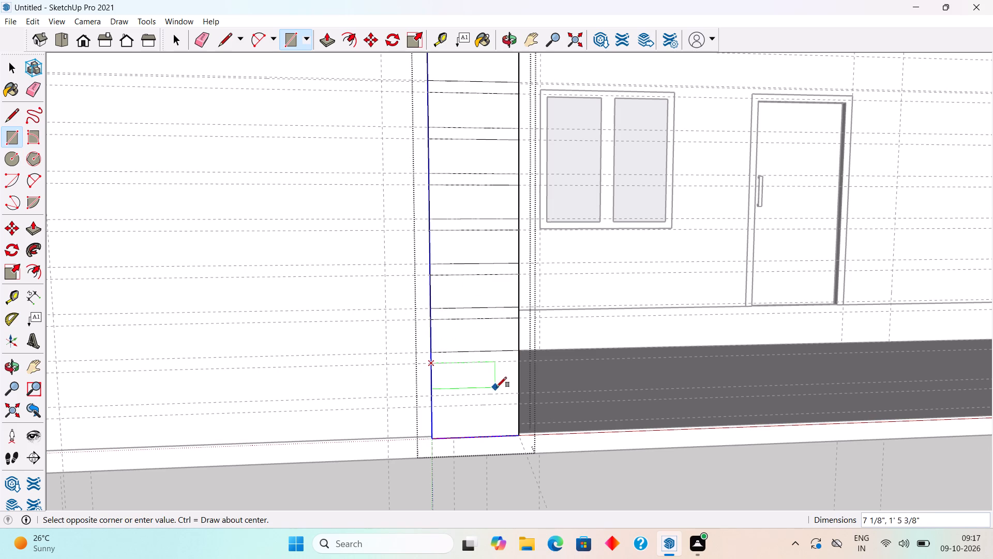
left_click(518, 395)
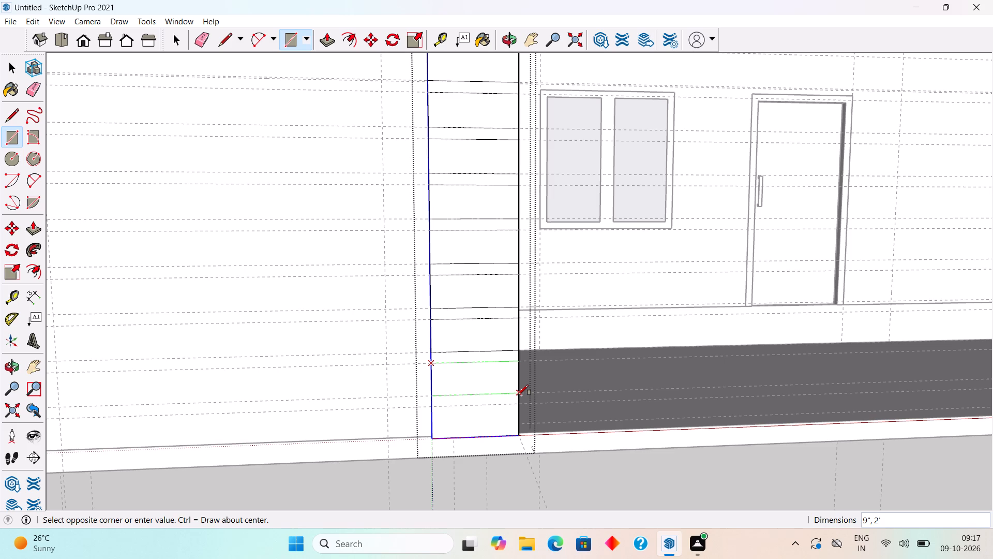
key("space")
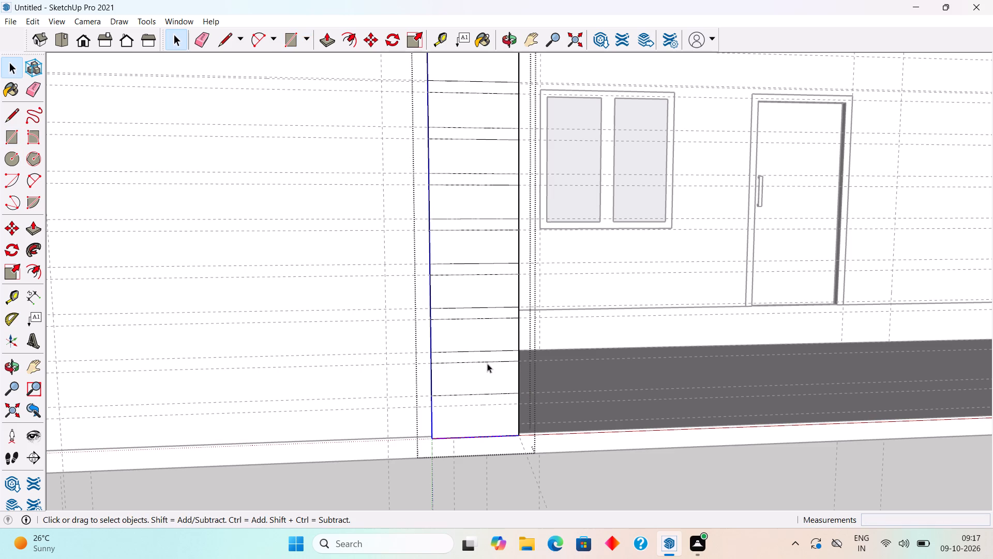
Draw a 2' horizontal line across the raised strip along the guide just below the lowest rectangle, closing off the bottom gap.
scroll(475, 355, "up", 3)
scroll(435, 432, "up", 3)
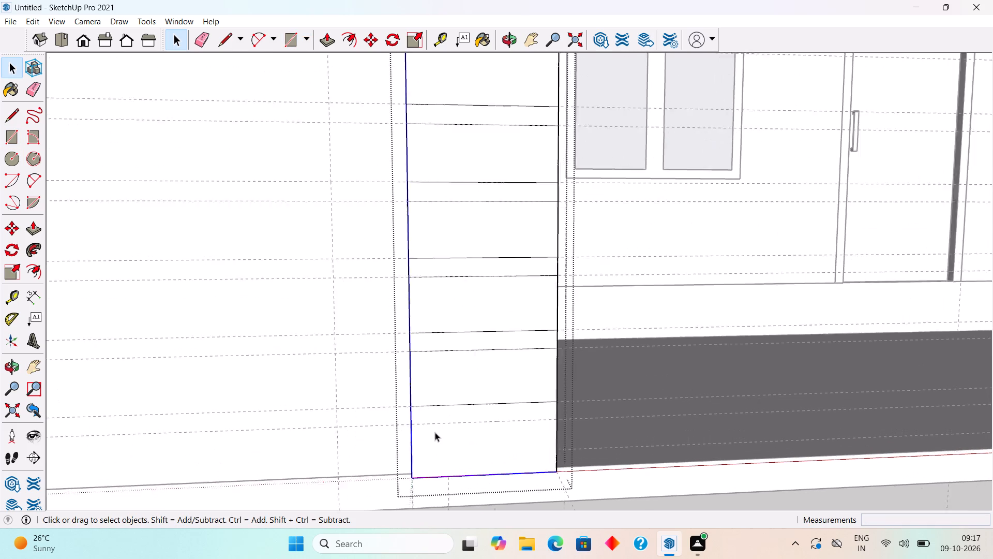
scroll(433, 426, "up", 4)
key("l")
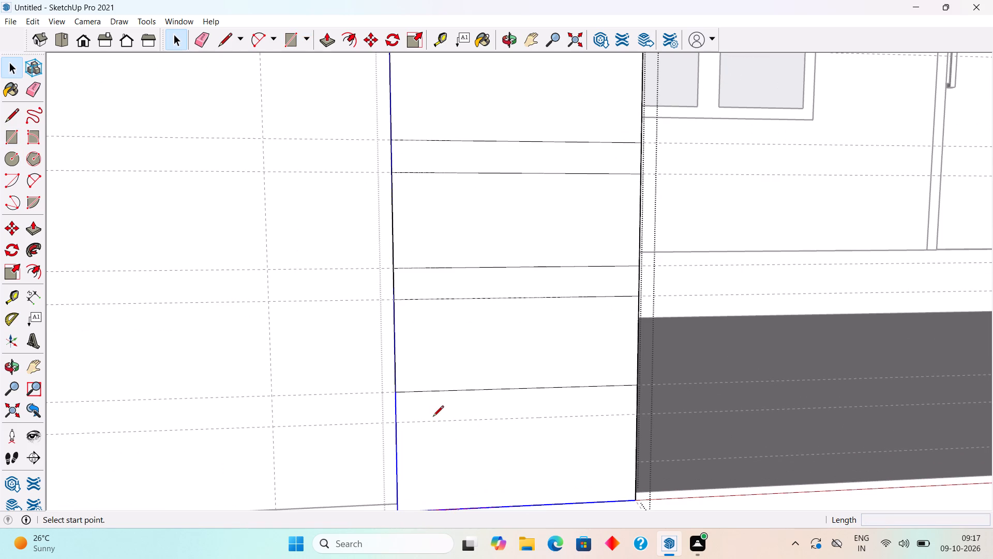
left_click(397, 425)
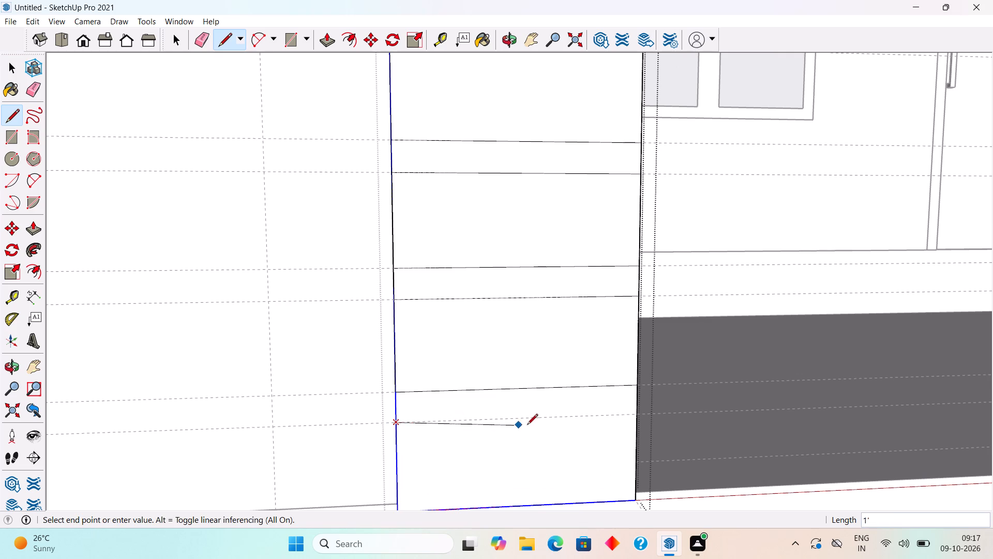
left_click(635, 414)
key("space")
Push the lowest 3" gap face of the raised strip inward by 0.5".
left_click(601, 400)
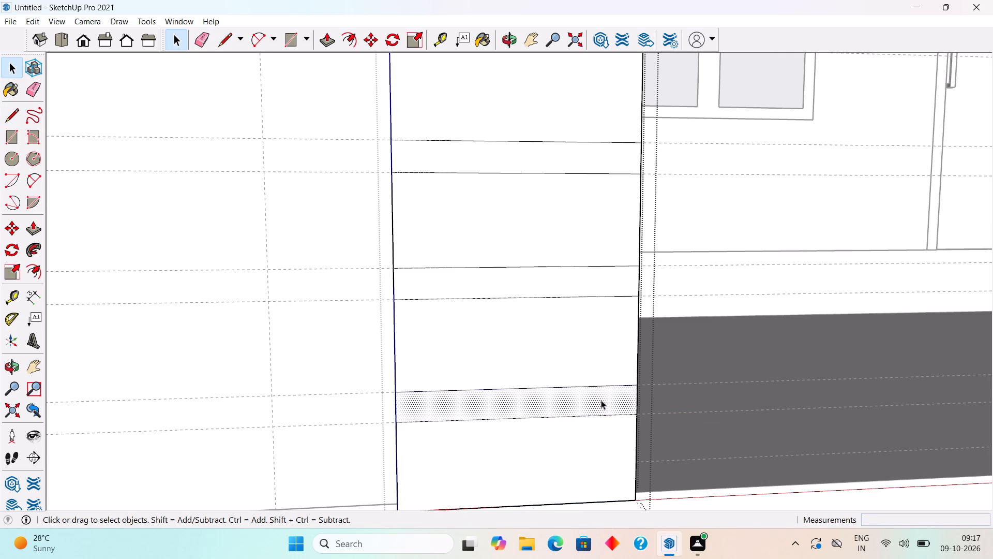
key("p")
middle_click_drag(389, 375, 498, 341)
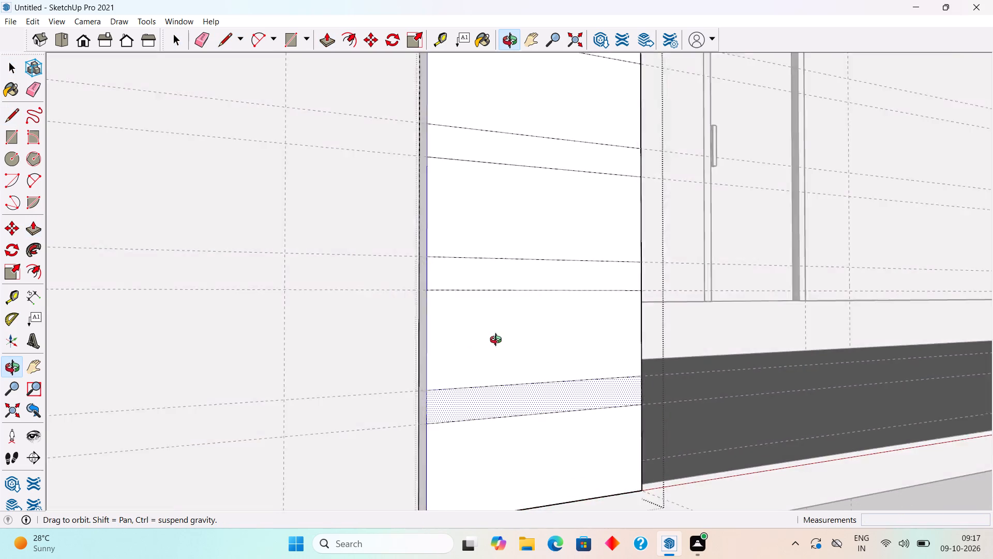
middle_click_drag(498, 341, 568, 370)
left_click(523, 405)
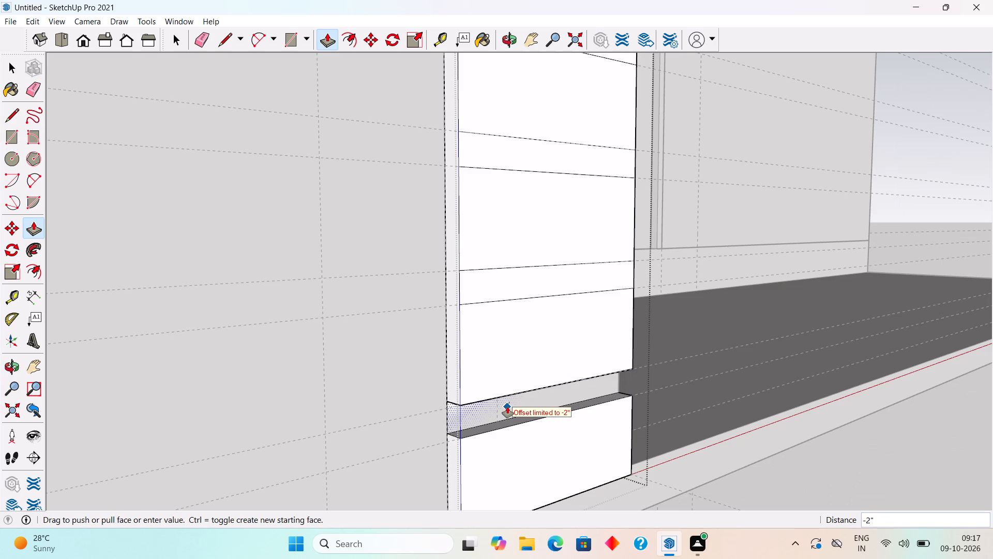
type(".5\"")
key("Return")
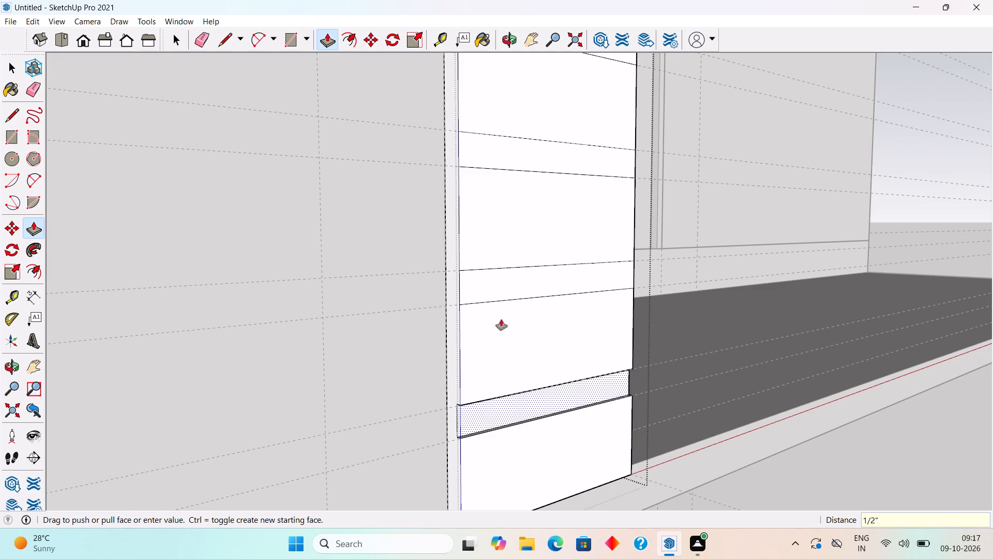
Push the second 3" gap face from the bottom of the raised strip inward by 0.5".
double_click(504, 276)
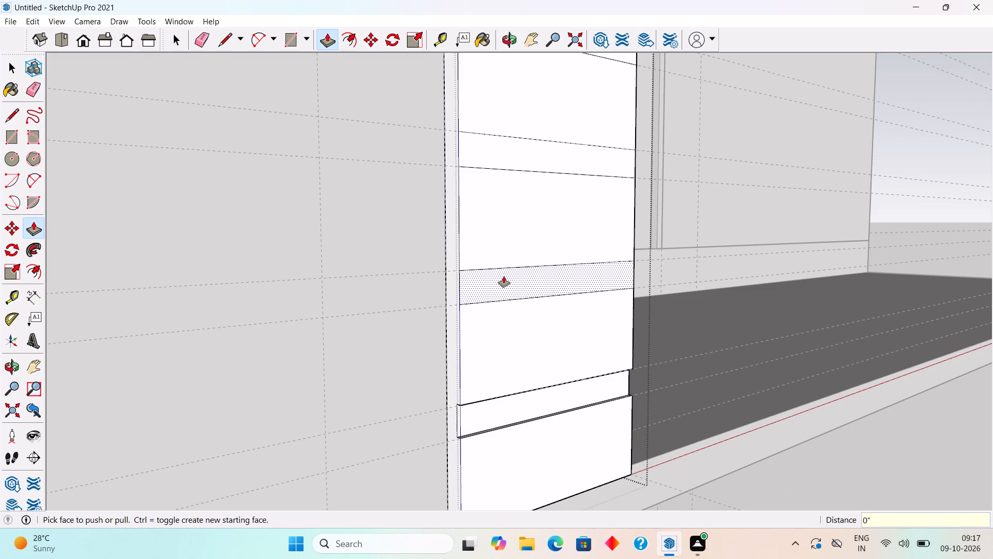
key("ctrl+z")
middle_click_drag(503, 275, 619, 303)
left_click(565, 294)
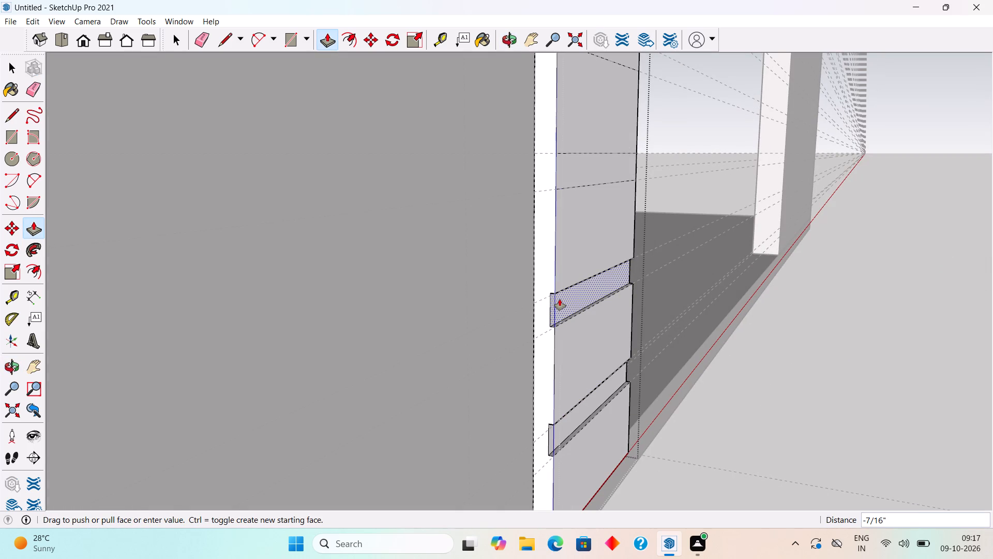
type(".5\"")
key("Return")
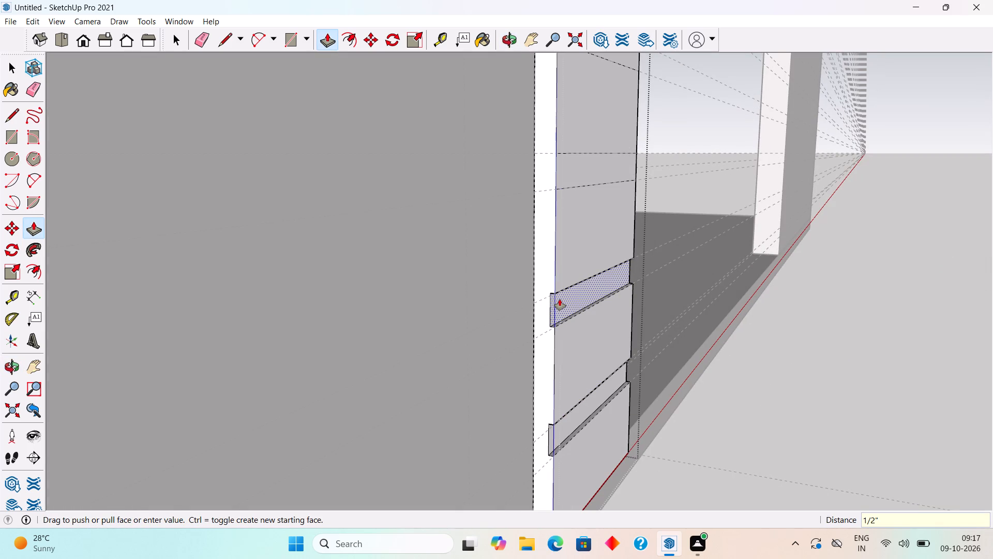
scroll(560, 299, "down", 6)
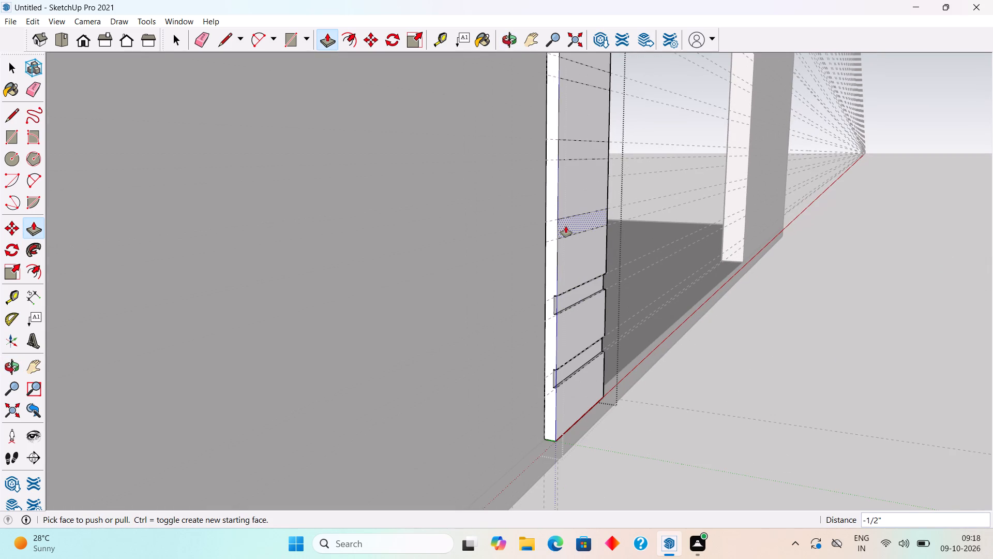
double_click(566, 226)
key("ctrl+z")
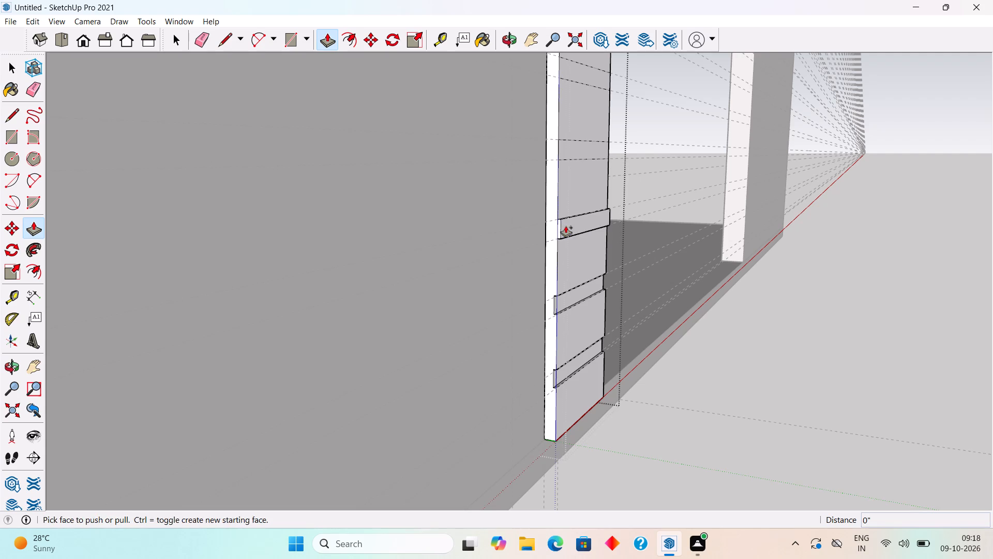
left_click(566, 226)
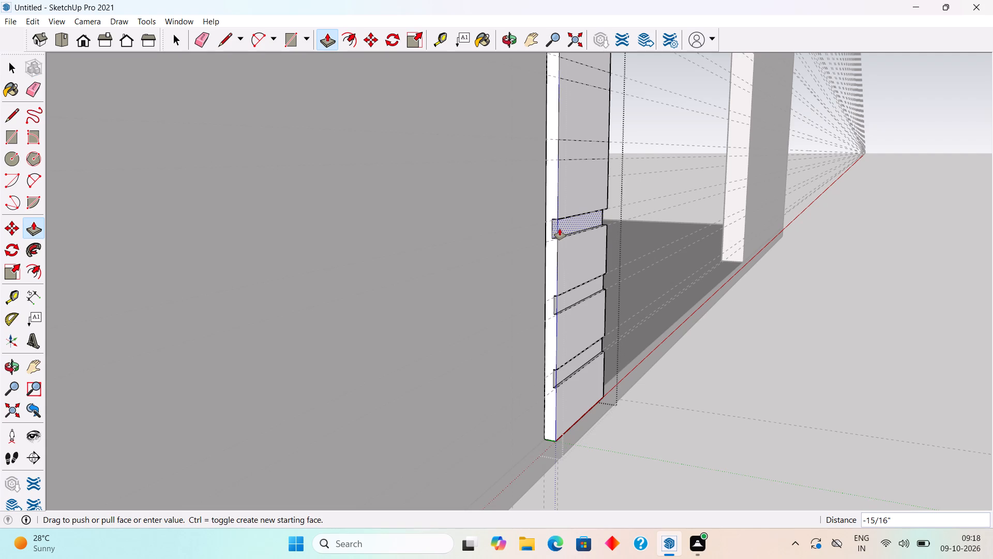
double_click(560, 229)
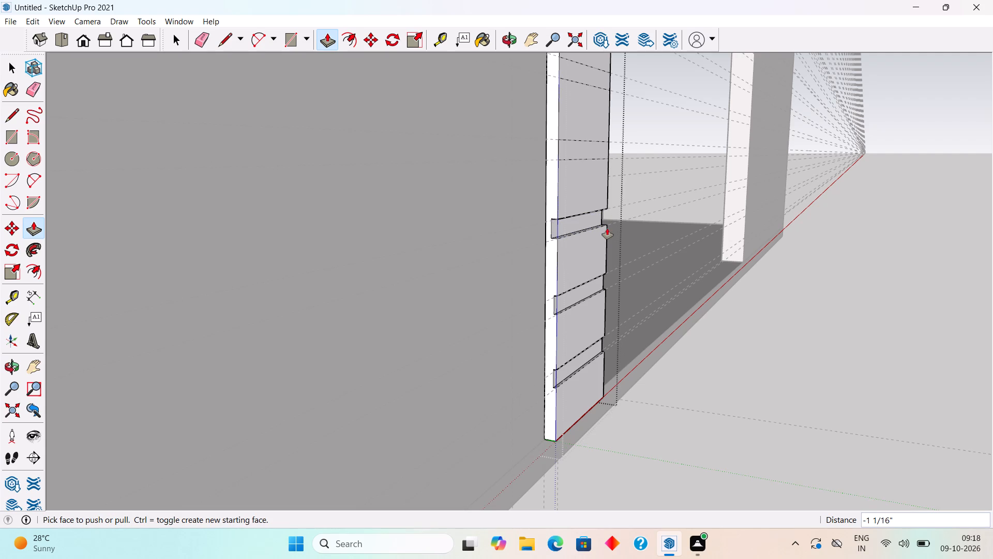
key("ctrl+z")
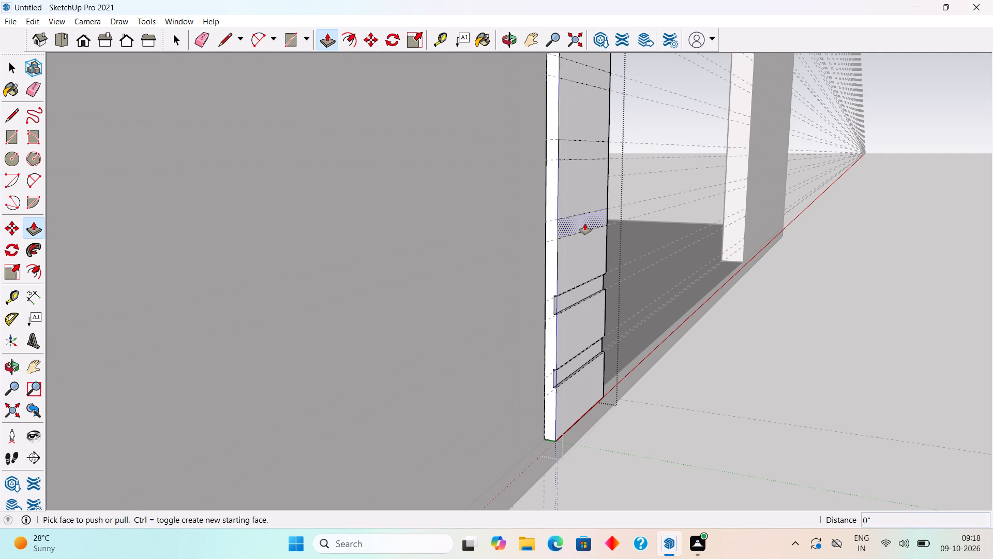
Push the third 3" gap face from the bottom of the raised strip inward by 0.5".
left_click(585, 224)
type(".5\"")
key("Return")
Push the fourth 3" gap face from the bottom of the raised strip inward by 0.5".
double_click(591, 145)
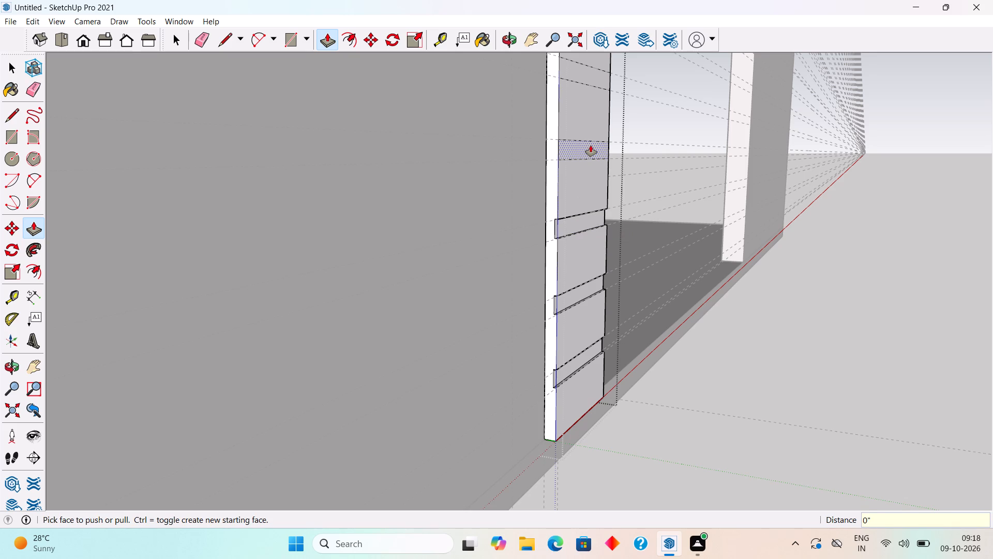
Push the next six 3" gap faces up the raised strip, fifth to tenth from the bottom, inward by 0.5" each.
scroll(577, 122, "down", 19)
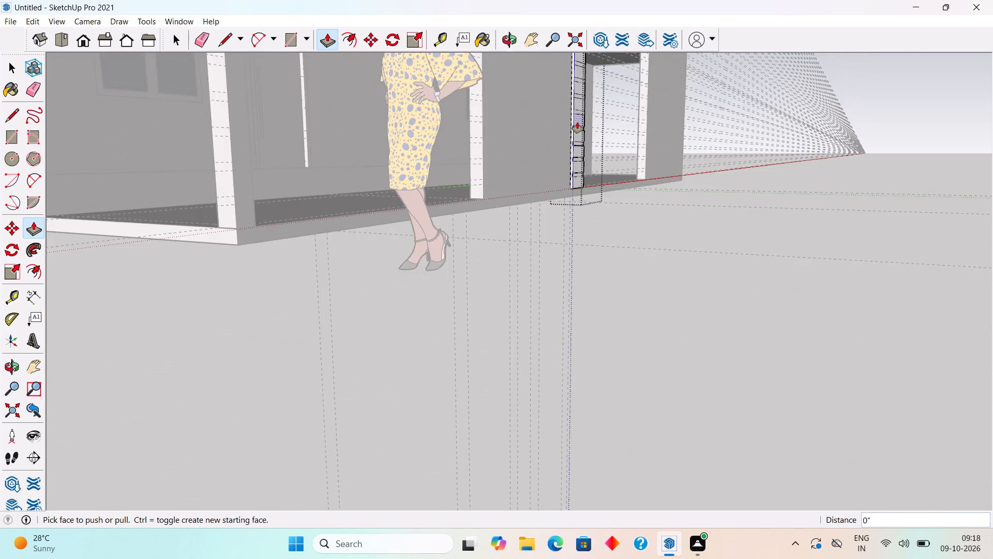
scroll(577, 122, "down", 19)
scroll(584, 60, "up", 3)
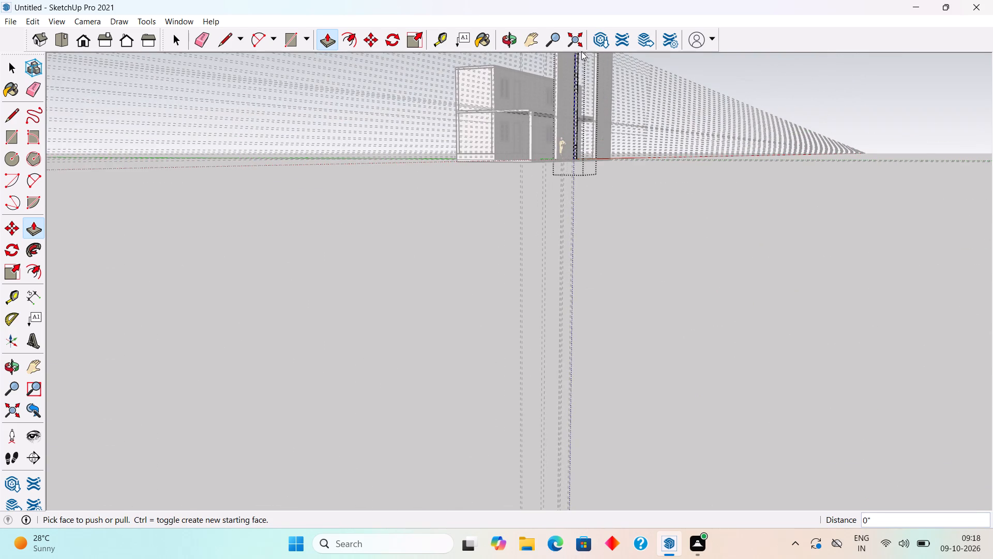
scroll(581, 51, "up", 9)
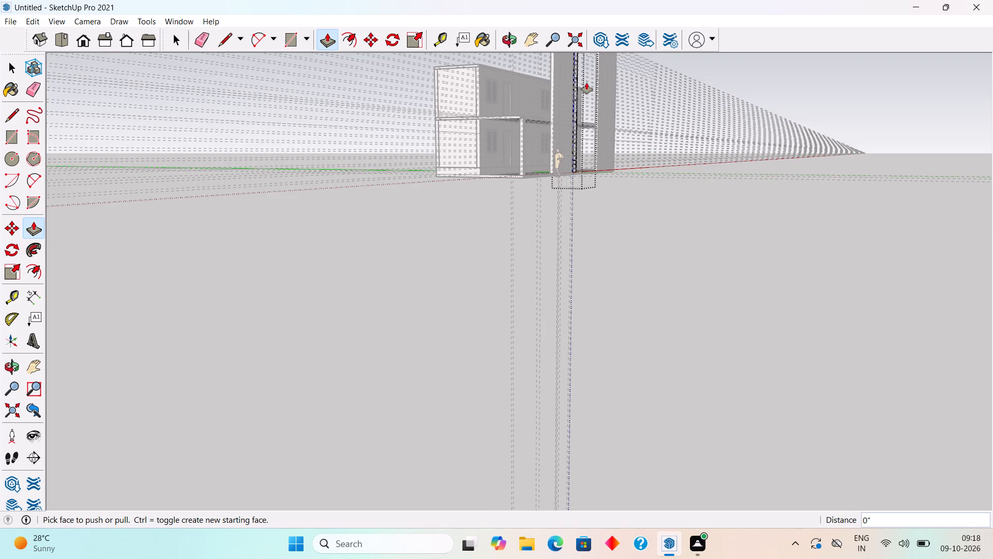
scroll(586, 82, "up", 20)
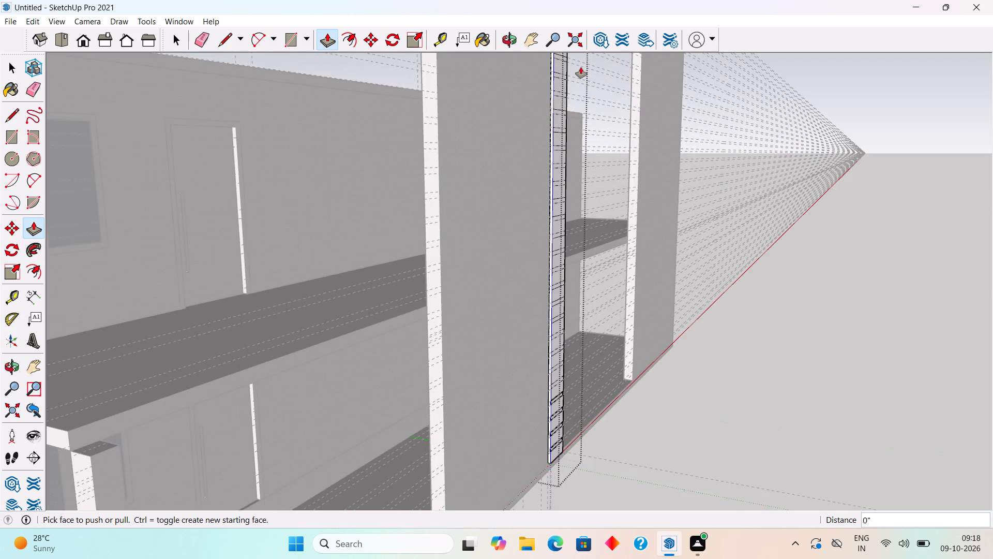
scroll(553, 421, "up", 4)
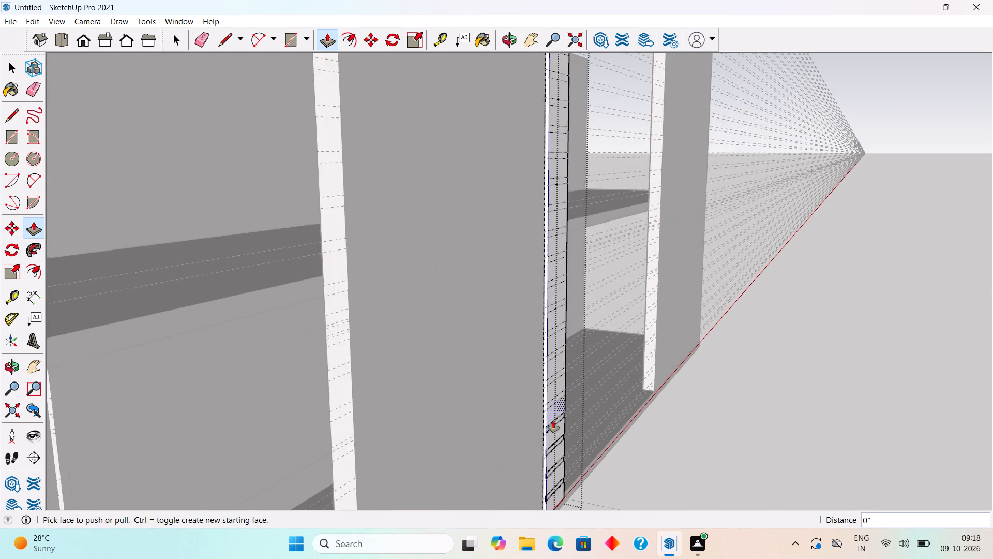
scroll(555, 422, "up", 6)
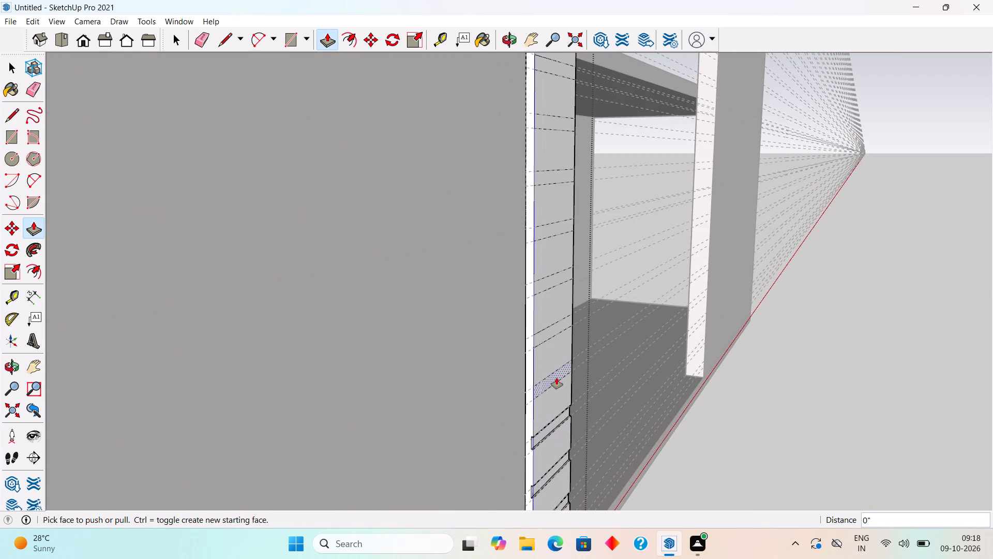
double_click(556, 378)
double_click(550, 334)
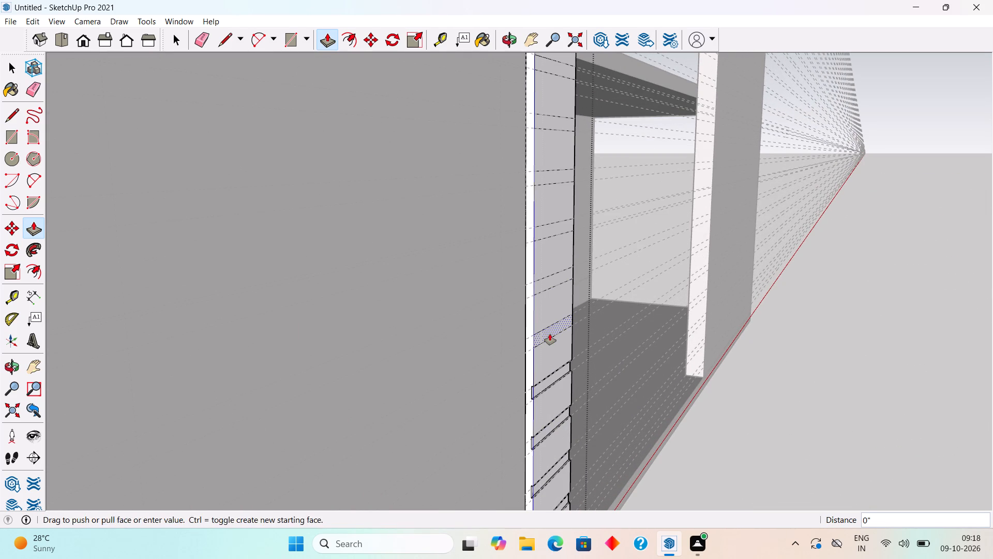
double_click(546, 285)
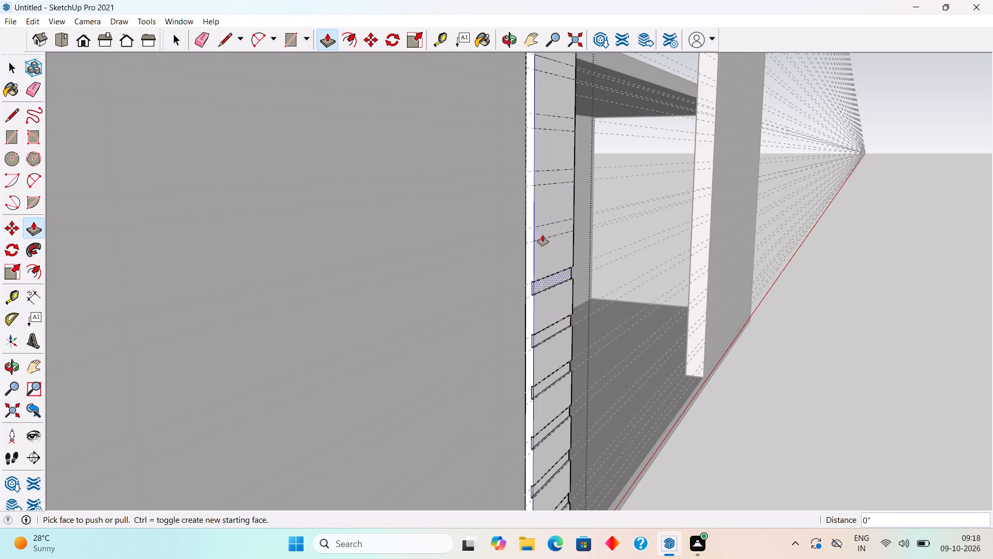
double_click(541, 228)
left_click(539, 175)
left_click(539, 175)
double_click(555, 123)
Push the next seven 3" gap faces up the raised strip, eleventh to seventeenth from the bottom, inward by 0.5" each.
scroll(555, 123, "down", 15)
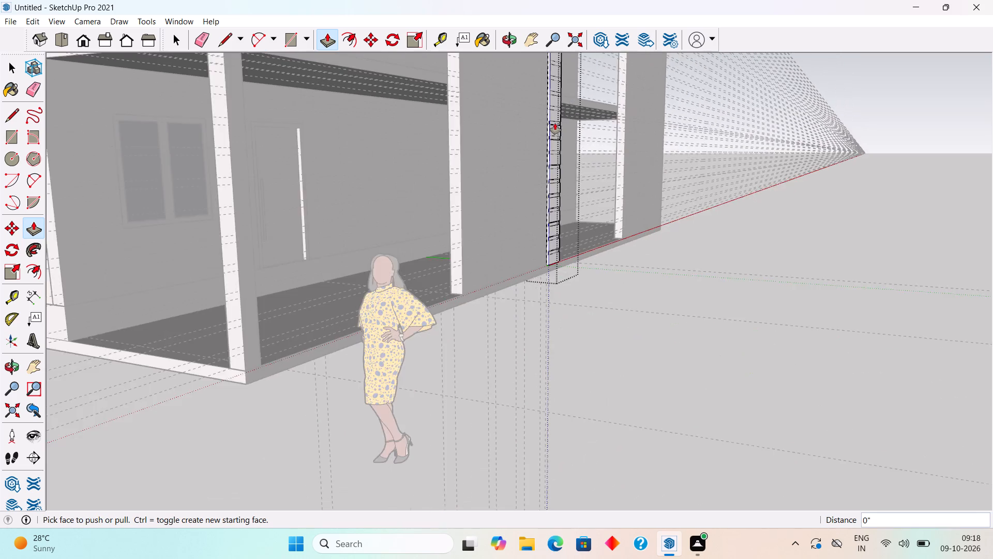
scroll(555, 123, "down", 20)
scroll(555, 123, "down", 4)
scroll(562, 65, "up", 4)
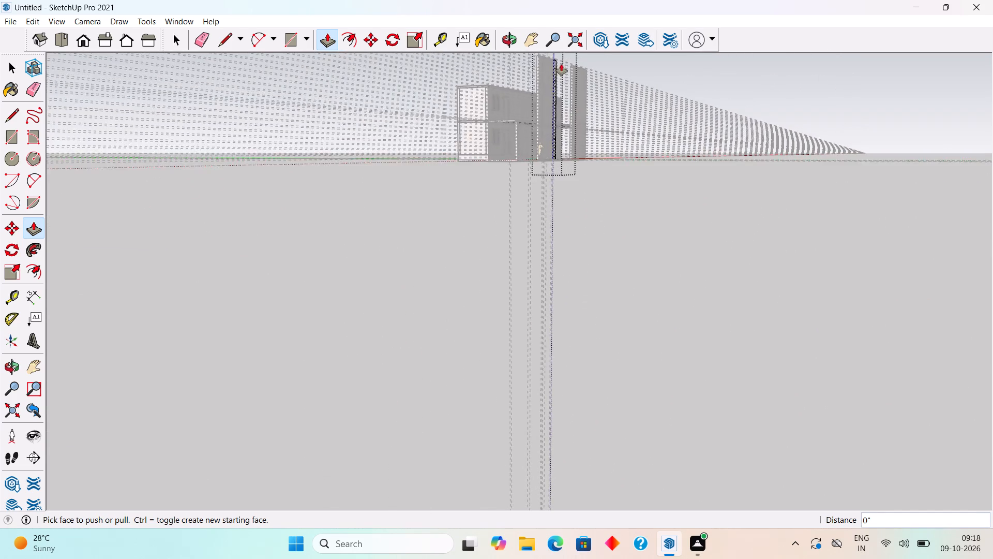
scroll(561, 64, "up", 20)
scroll(561, 64, "up", 4)
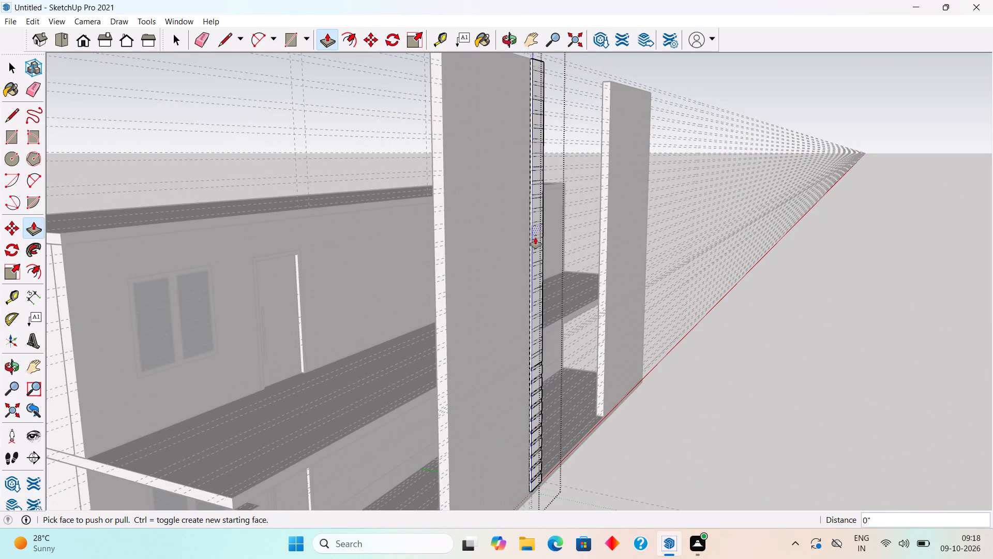
scroll(543, 100, "up", 6)
scroll(552, 142, "down", 4)
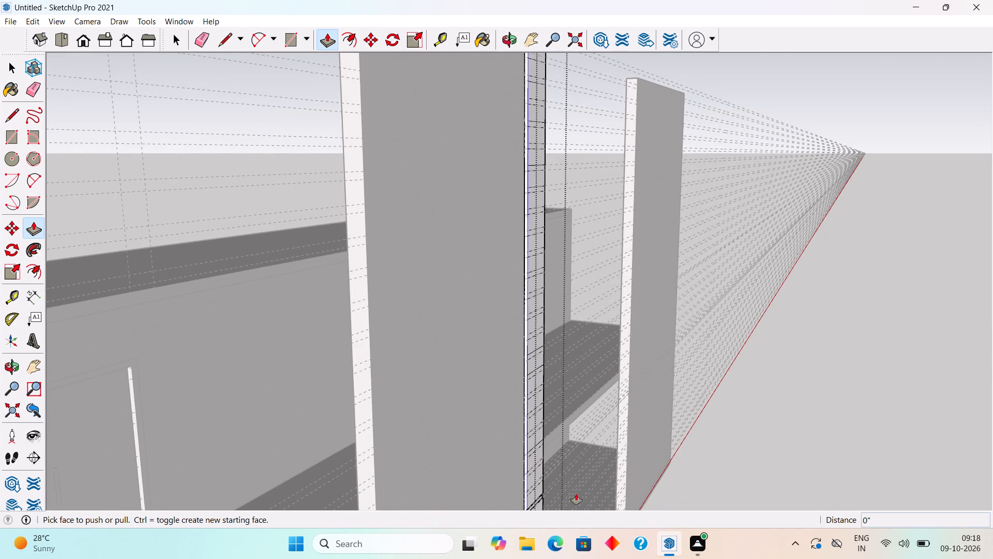
scroll(549, 464, "up", 5)
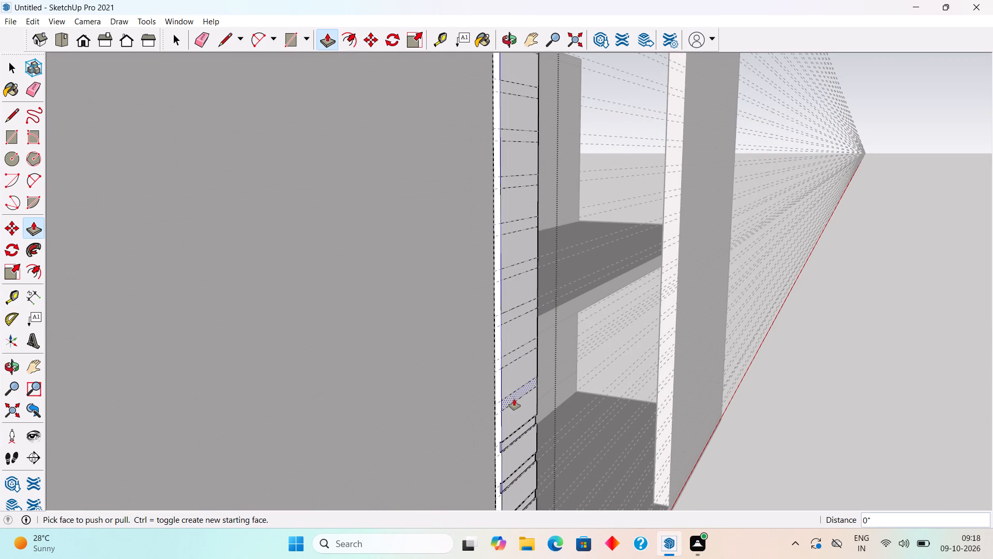
double_click(513, 395)
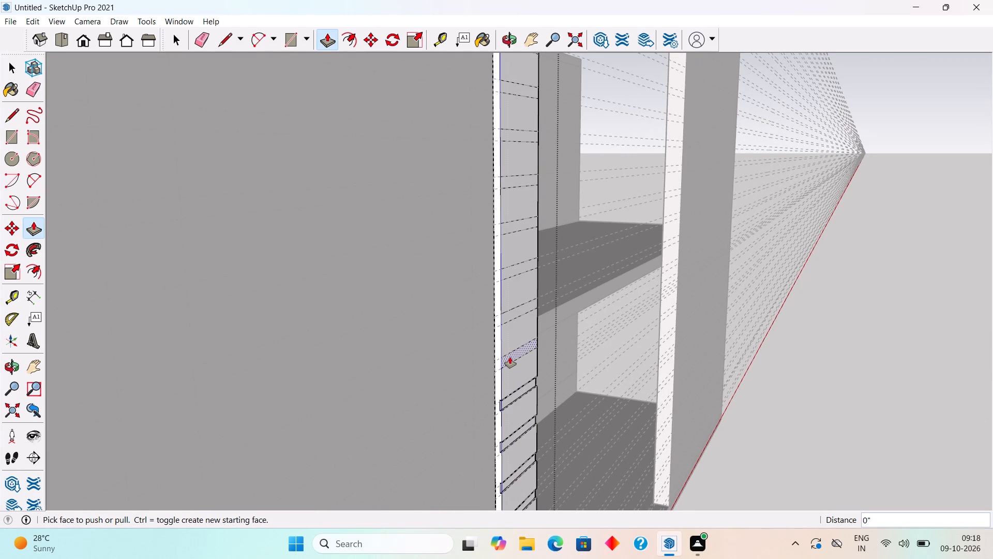
double_click(510, 357)
double_click(507, 315)
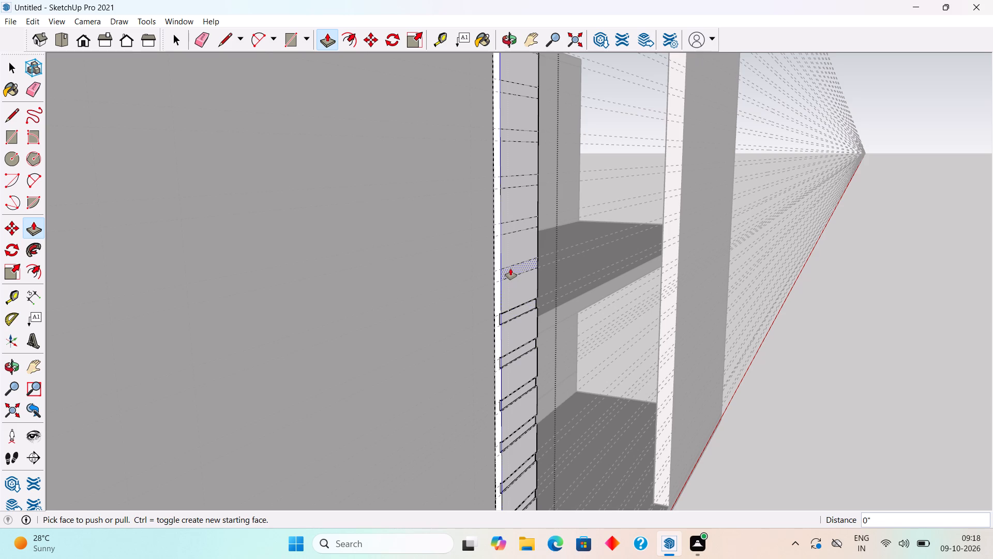
double_click(510, 269)
double_click(515, 224)
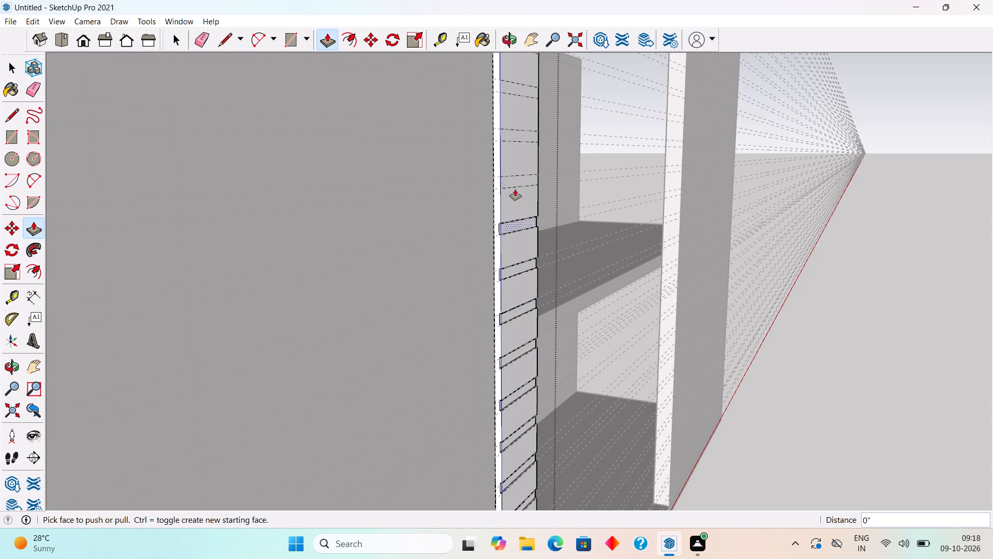
double_click(514, 181)
double_click(513, 137)
Push the eighteenth 3" gap face from the bottom of the raised strip inward by 0.5".
scroll(513, 137, "down", 20)
scroll(513, 137, "down", 10)
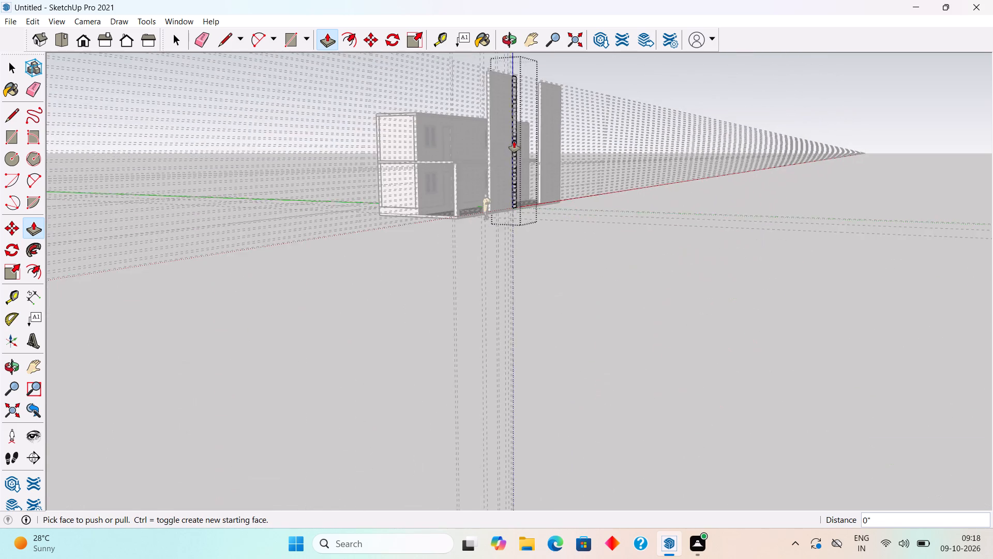
scroll(528, 61, "up", 20)
scroll(528, 61, "up", 1)
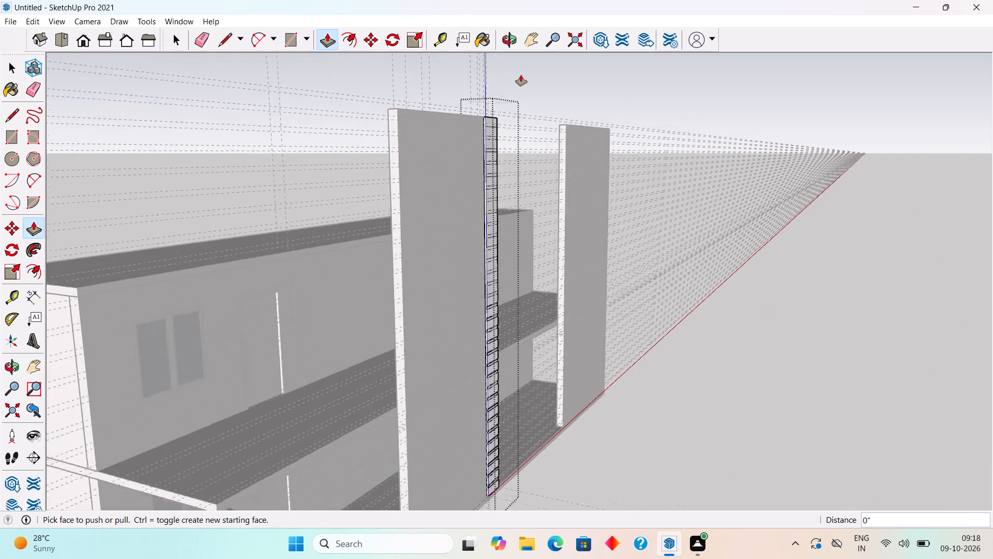
scroll(521, 75, "up", 7)
scroll(472, 418, "up", 7)
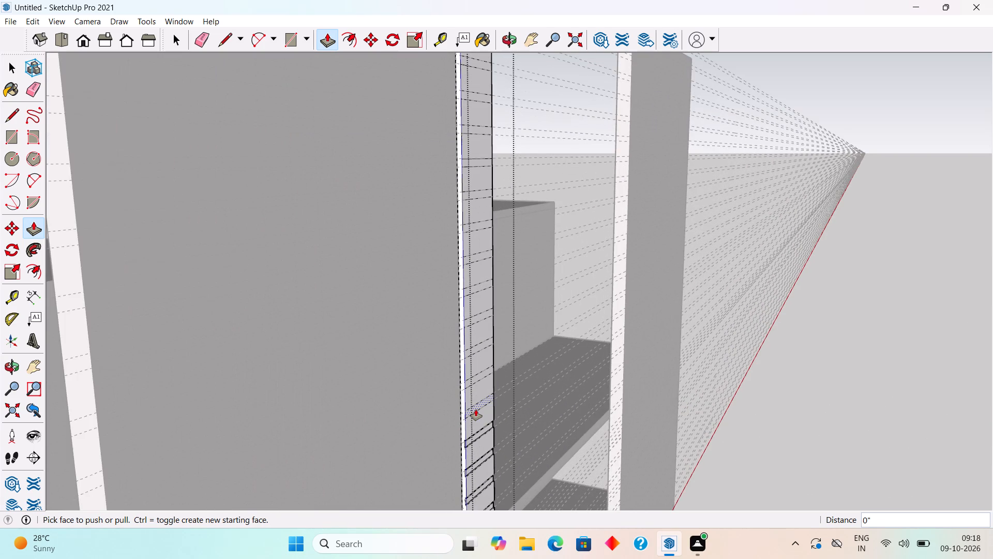
double_click(473, 409)
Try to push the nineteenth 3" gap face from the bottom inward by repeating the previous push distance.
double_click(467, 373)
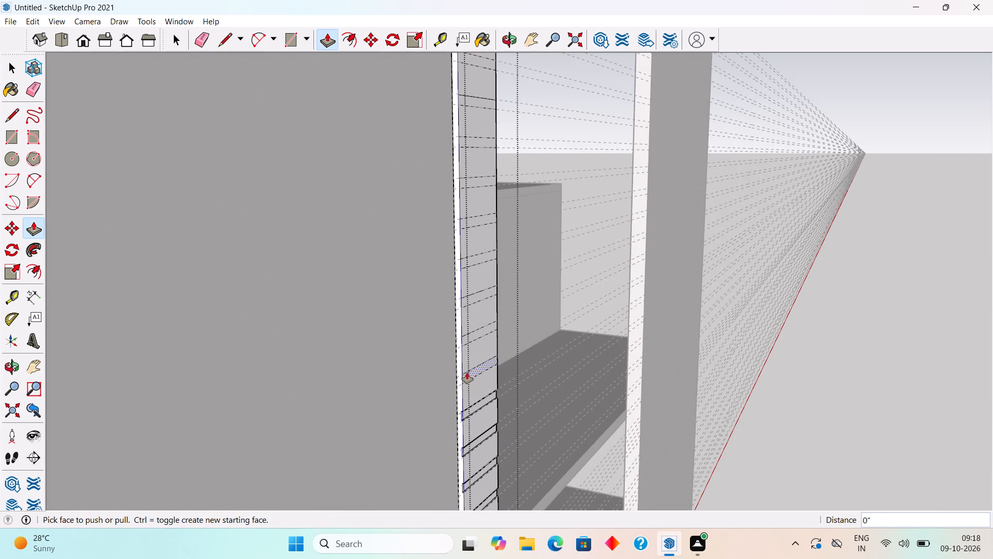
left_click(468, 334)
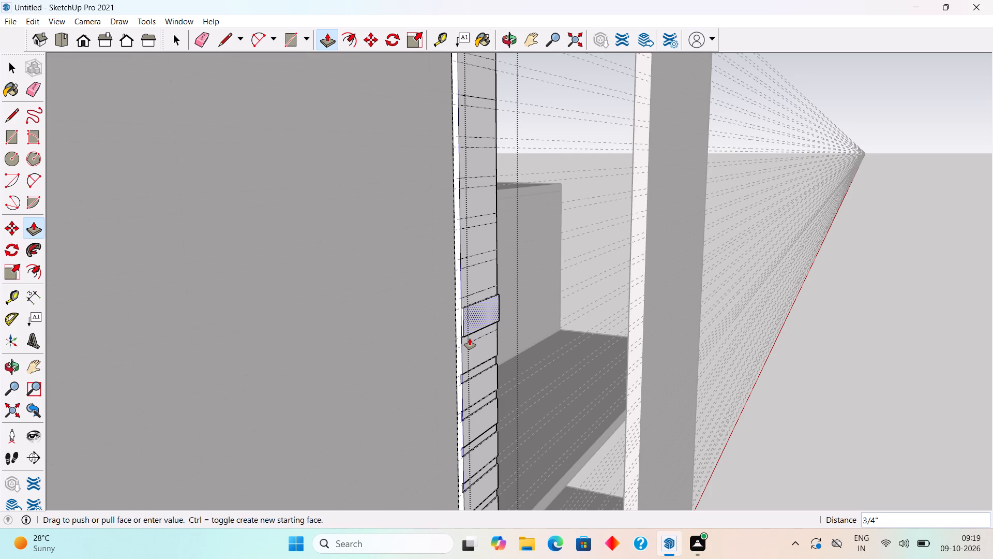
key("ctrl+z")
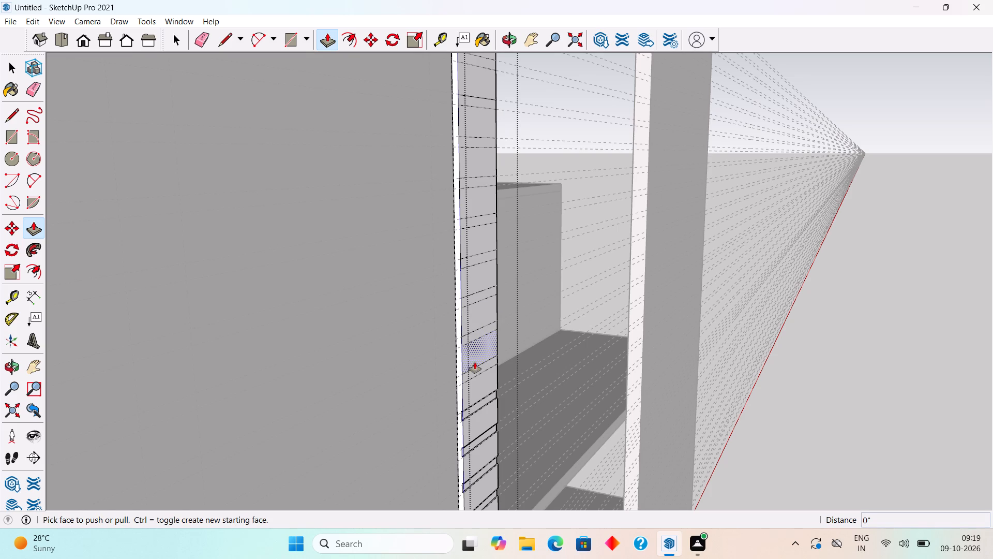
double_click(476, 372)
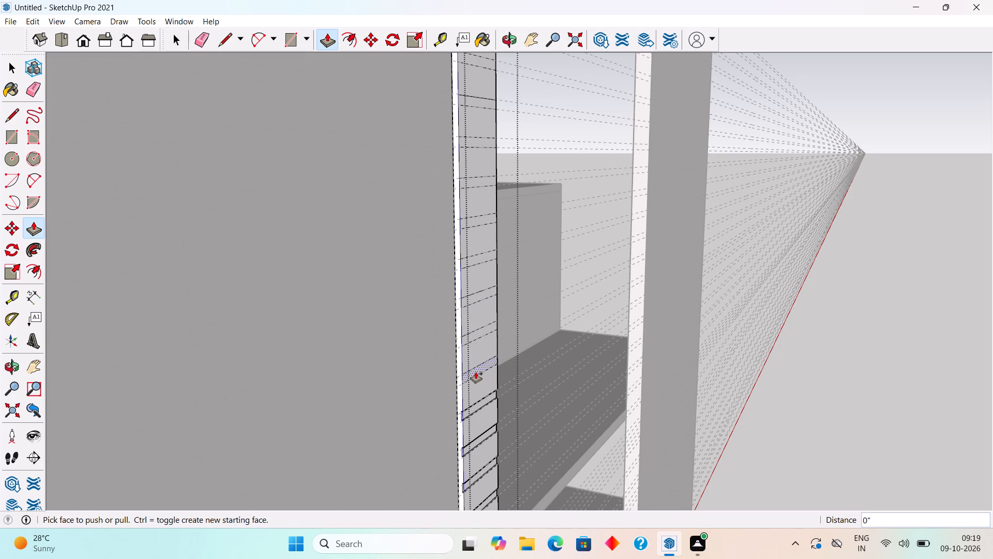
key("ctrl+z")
Push the nineteenth 3" gap face from the bottom of the raised strip inward by 0.5".
left_click(476, 371)
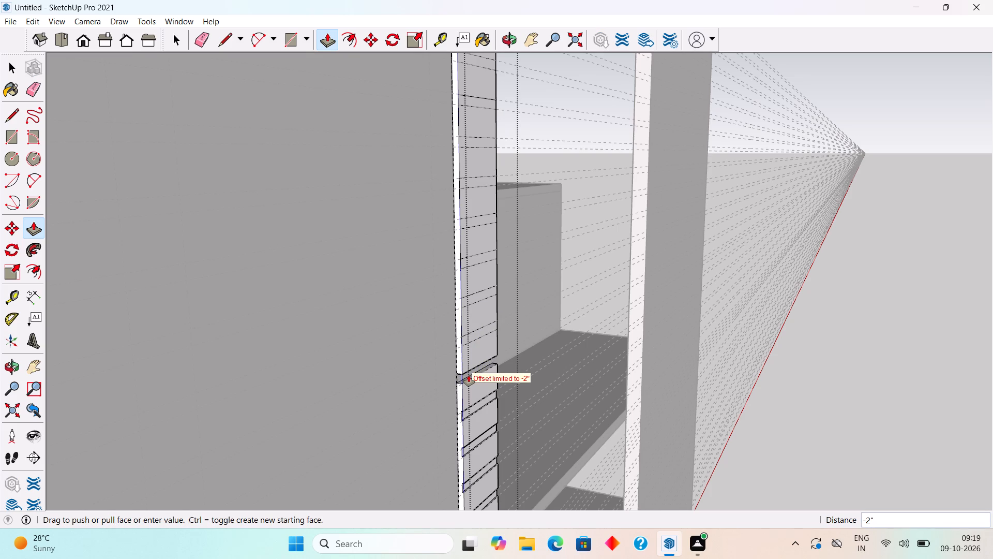
type(".5\"")
key("Return")
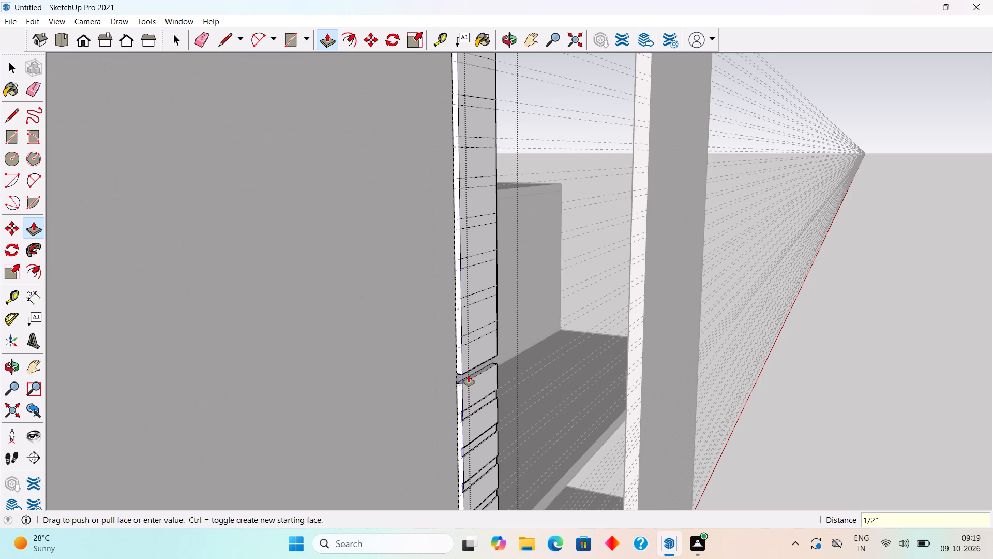
Push the next seven 3" gap faces up the raised strip, twentieth to twenty-sixth from the bottom, inward by 0.5" each.
double_click(465, 336)
double_click(466, 303)
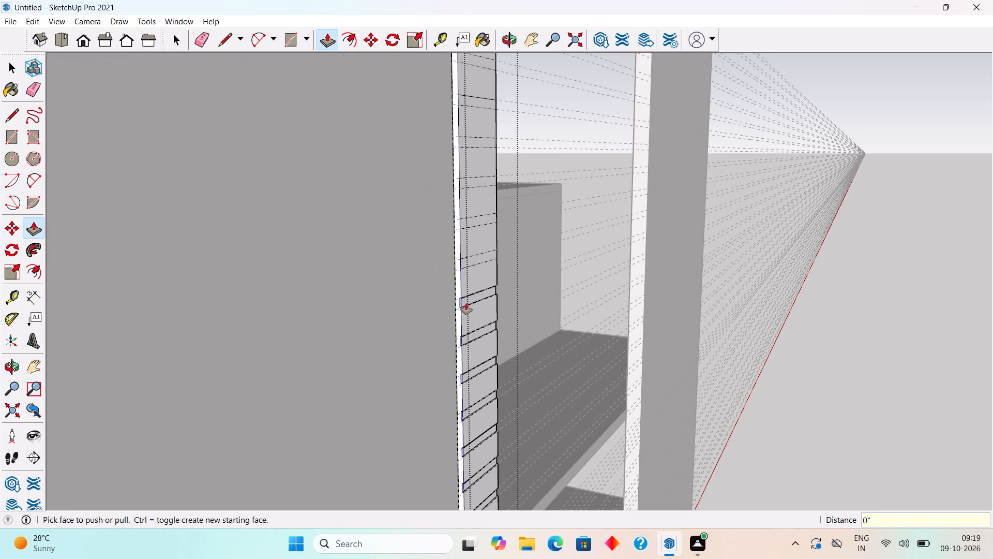
double_click(465, 267)
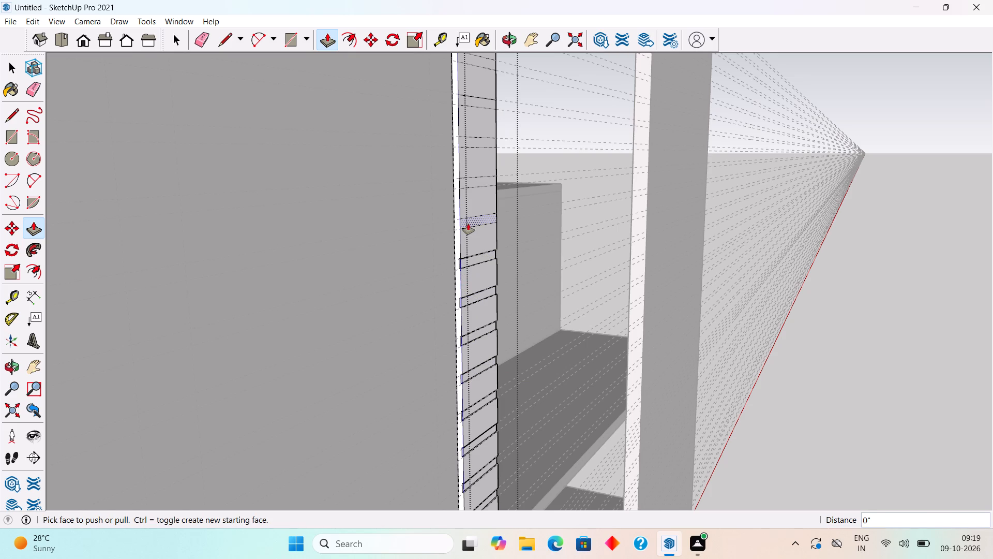
double_click(468, 224)
double_click(471, 184)
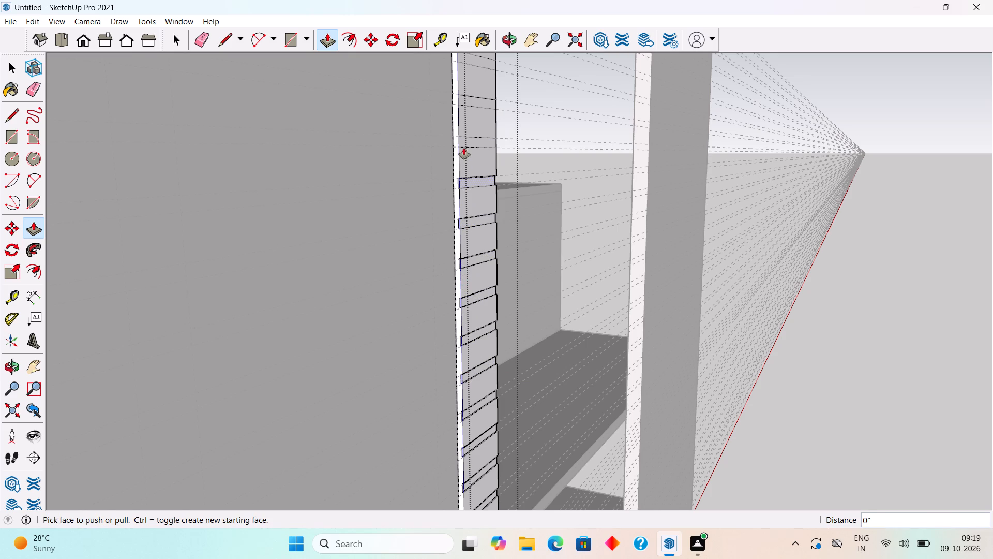
double_click(464, 144)
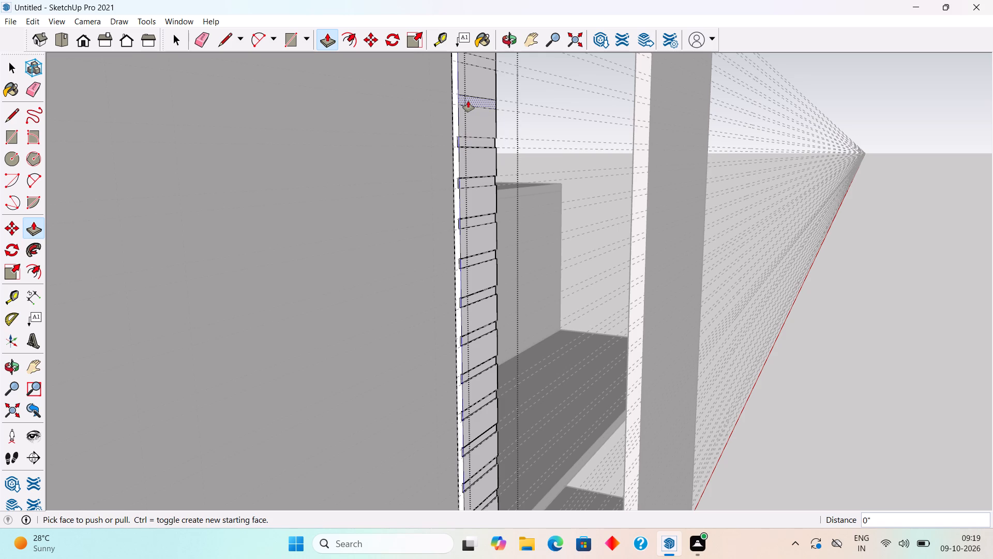
double_click(468, 100)
Push the next five 3" gap faces up the raised strip, twenty-seventh to thirty-first from the bottom, inward by 0.5" each.
scroll(465, 102, "down", 20)
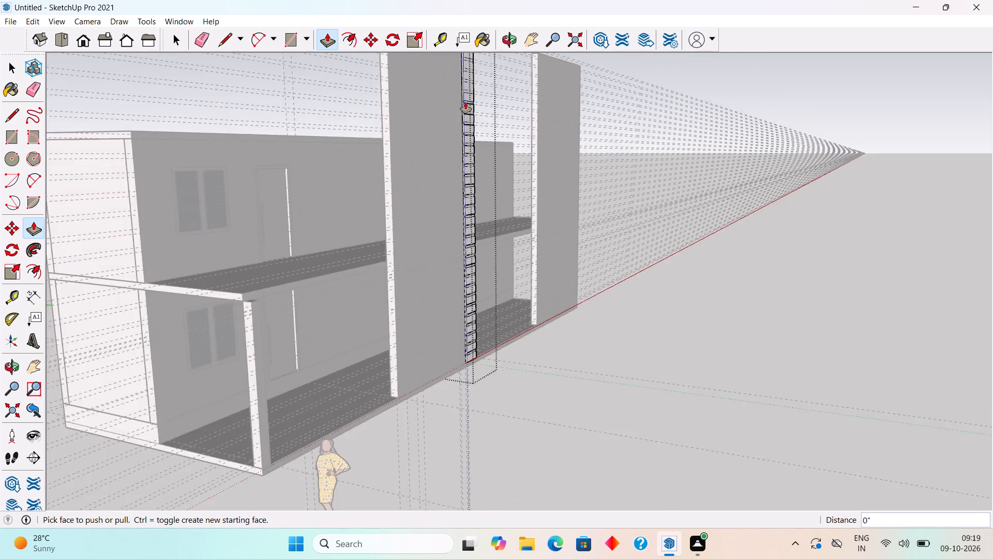
scroll(465, 102, "down", 6)
scroll(476, 63, "up", 18)
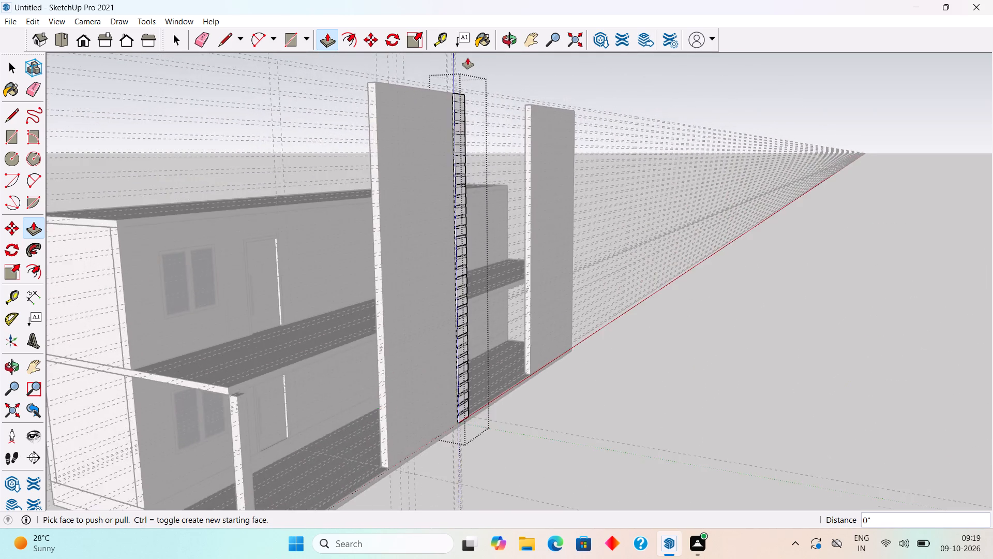
scroll(468, 58, "up", 14)
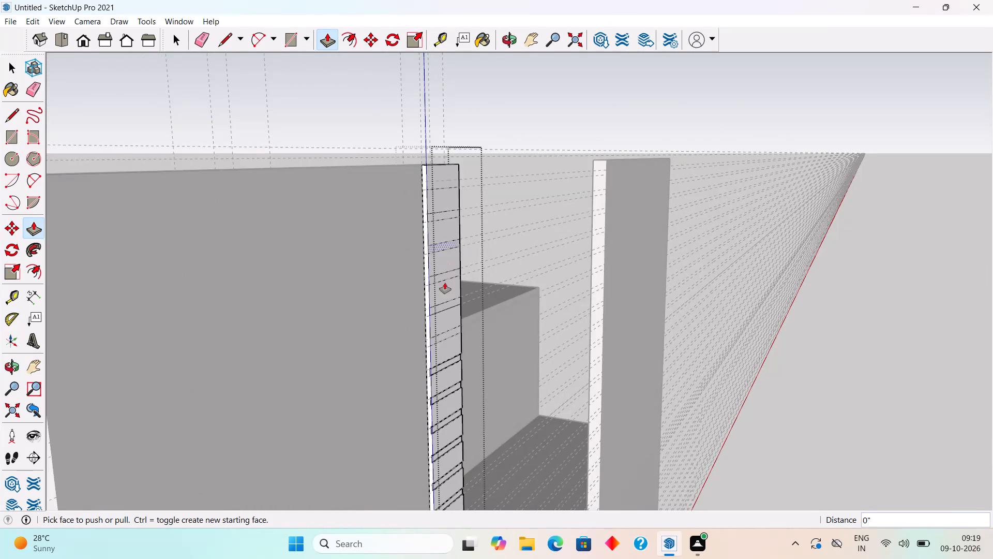
double_click(439, 339)
double_click(434, 309)
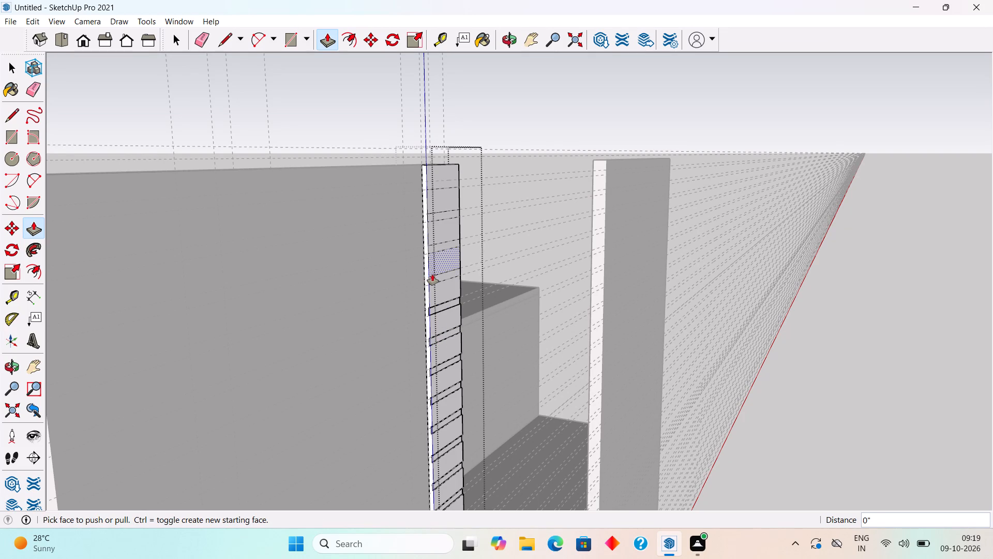
double_click(435, 278)
double_click(439, 247)
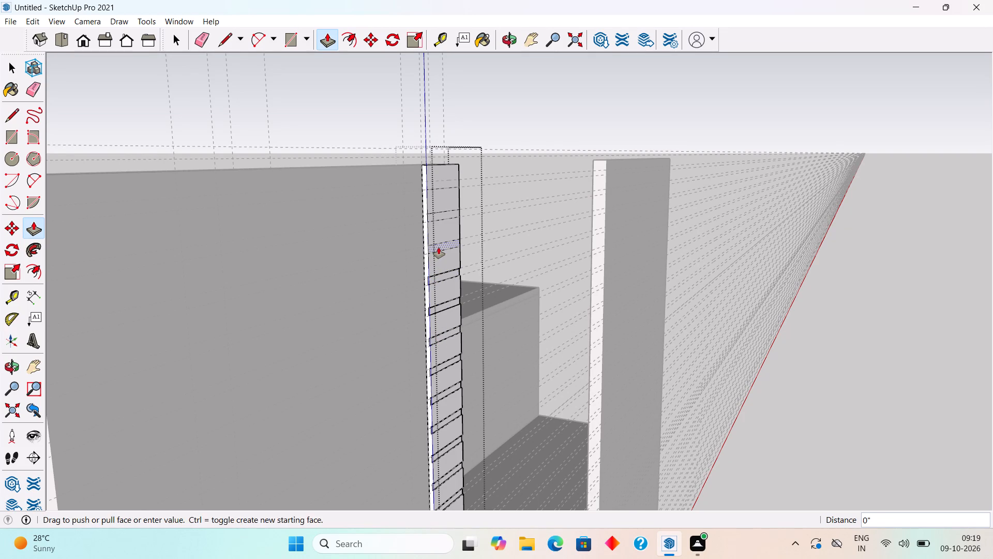
double_click(436, 215)
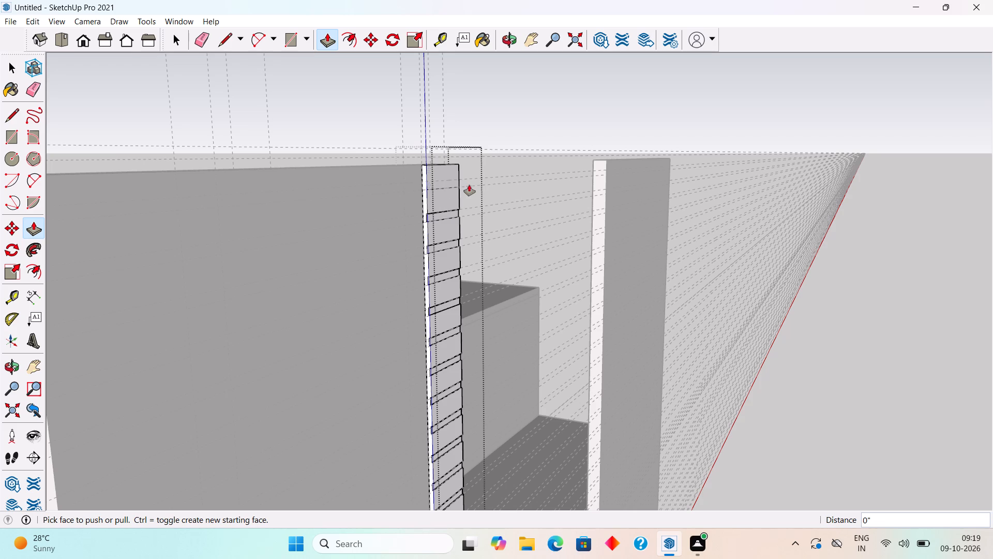
Draw the missing edge across the raised strip along the uppermost guide, separating the last 3" gap from the top band.
key("space")
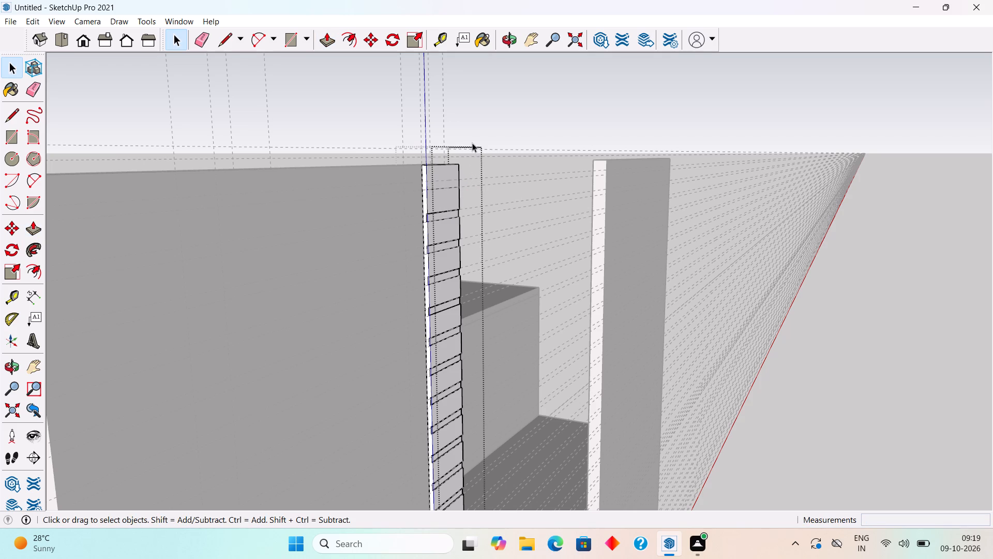
middle_click_drag(433, 199, 359, 217)
scroll(343, 216, "up", 9)
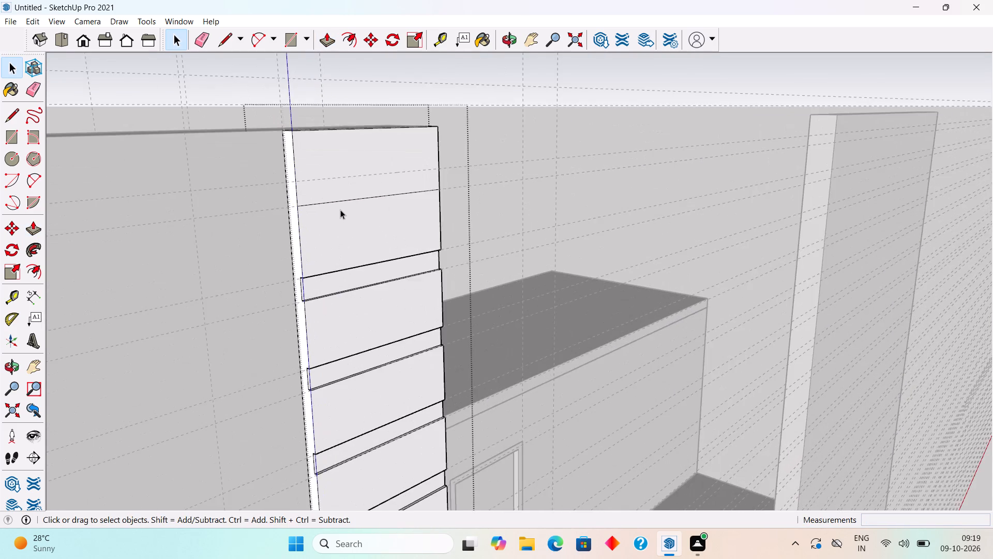
scroll(340, 210, "up", 4)
key("l")
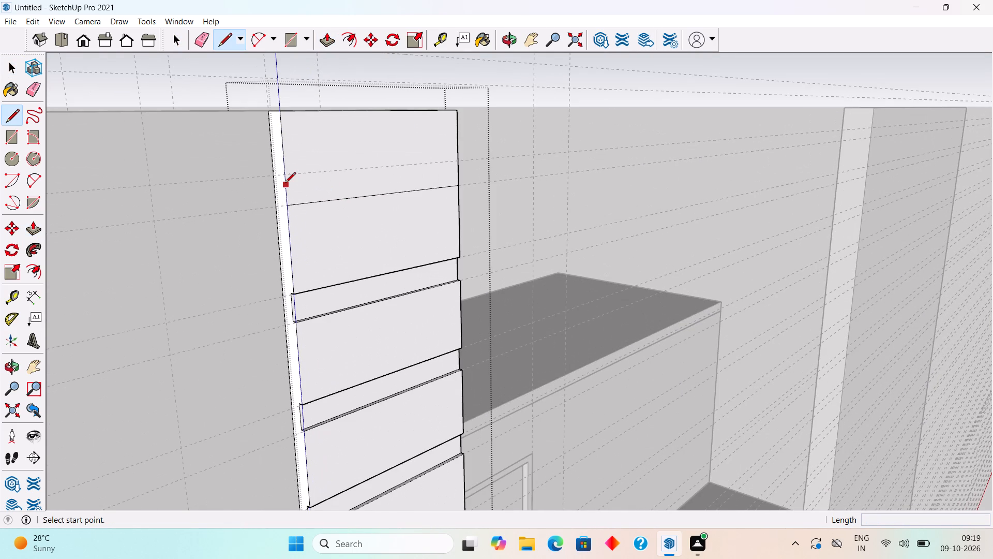
left_click(289, 175)
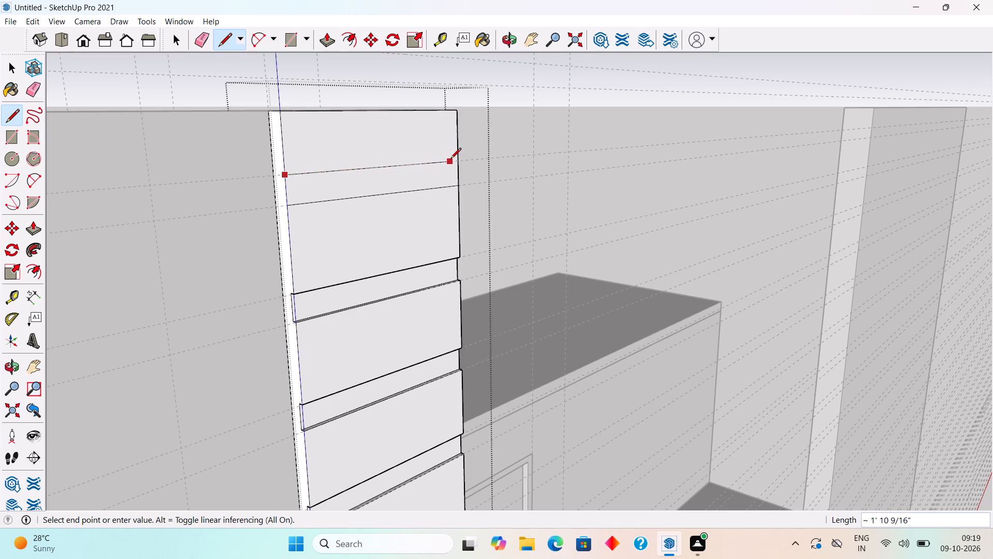
left_click(458, 159)
key("space")
Push the uppermost 3" gap face of the raised strip inward by 0.5" and leave the group's editing mode.
type("p")
left_click(428, 167)
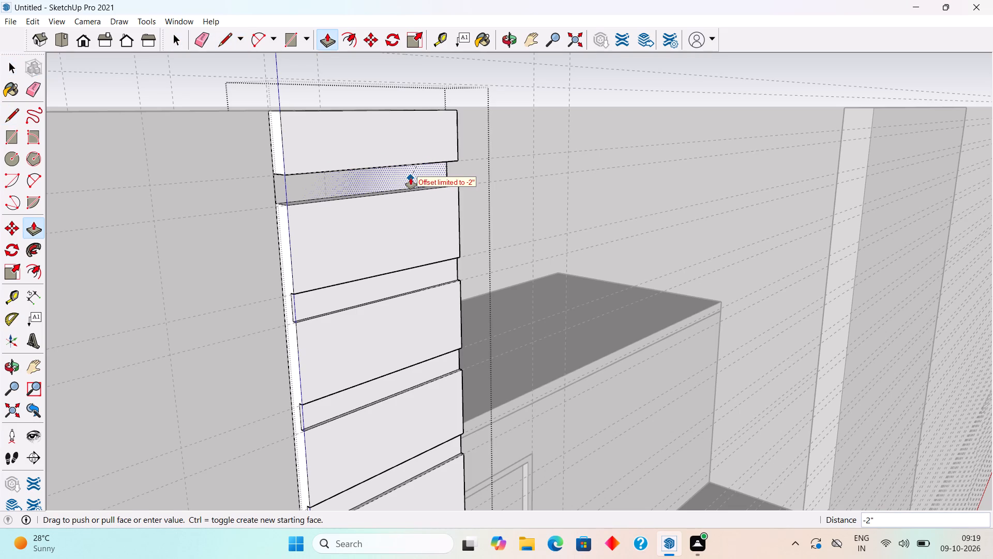
type(".5\"")
key("Return")
key("space")
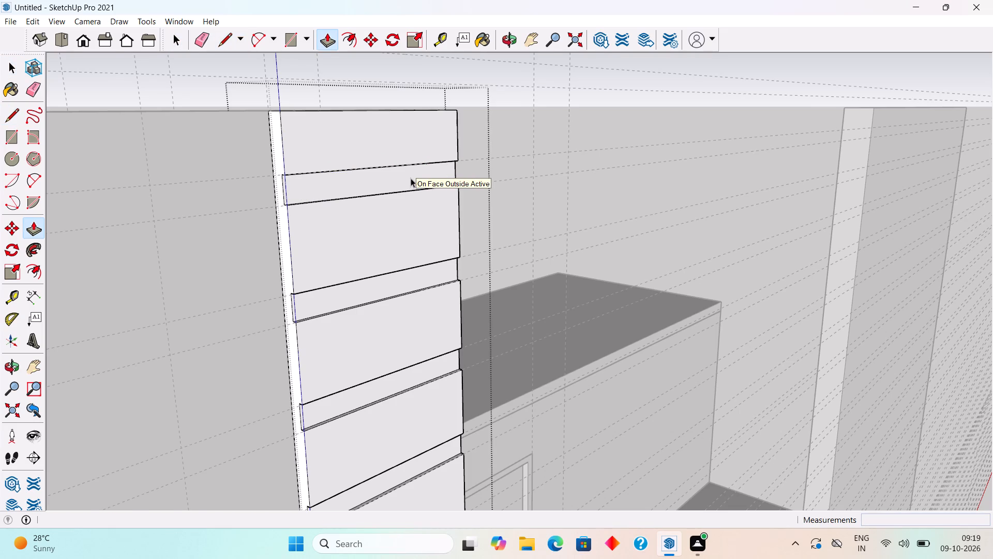
scroll(411, 178, "up", 1)
scroll(410, 178, "down", 20)
scroll(410, 178, "down", 15)
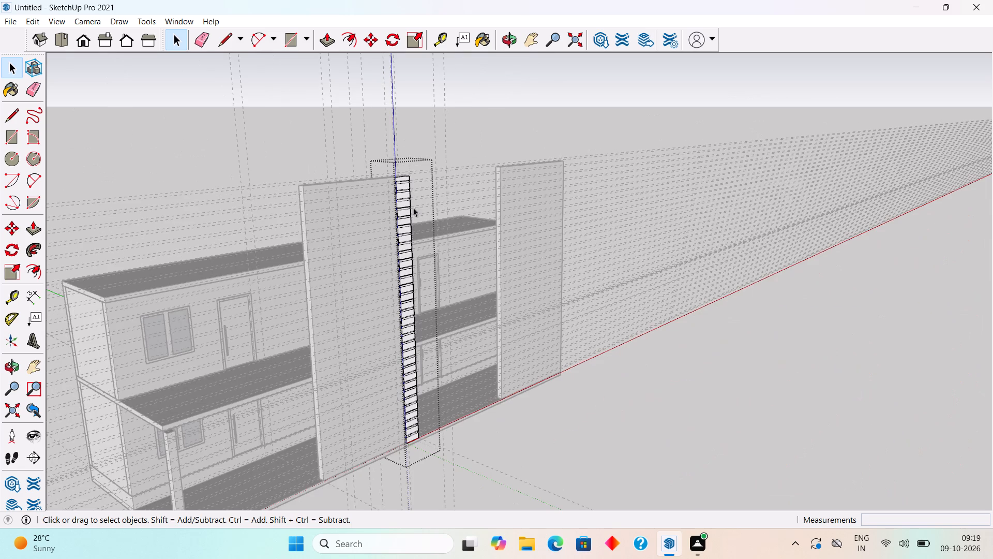
middle_click_drag(435, 334, 264, 328)
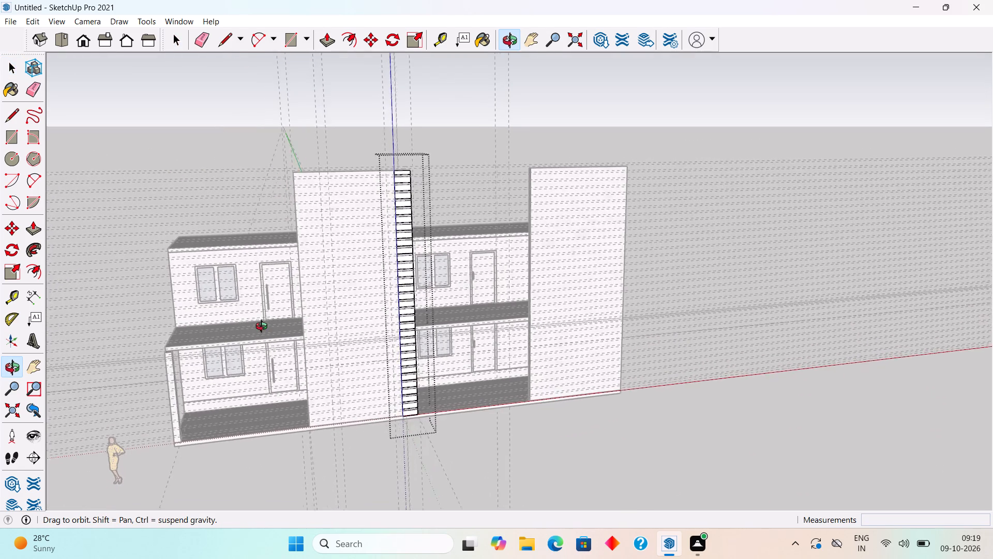
middle_click_drag(264, 328, 249, 328)
left_click(191, 109)
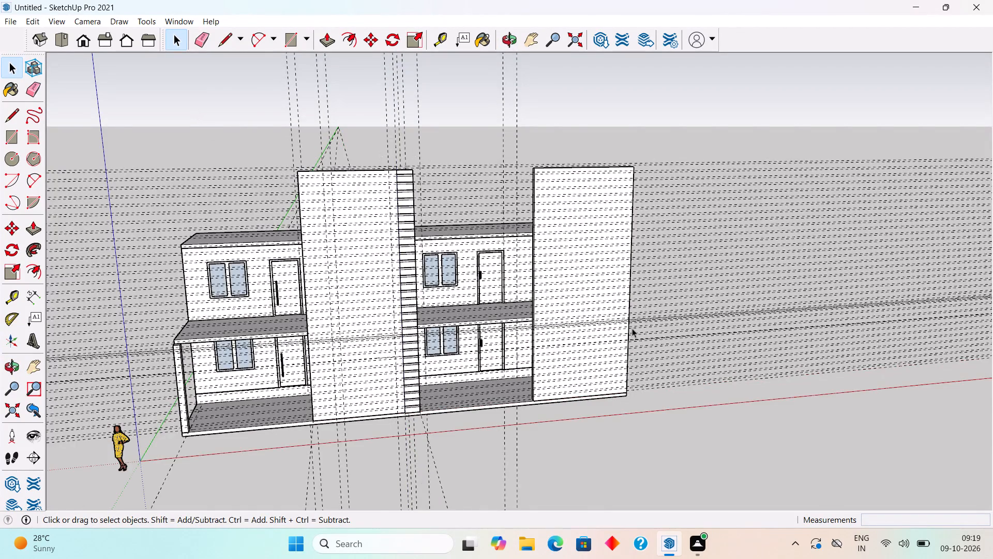
Examine the building front from several angles, comparing the banded strip on the middle panel with the plain end panel.
scroll(632, 328, "up", 5)
scroll(632, 328, "down", 1)
middle_click_drag(632, 328, 597, 270)
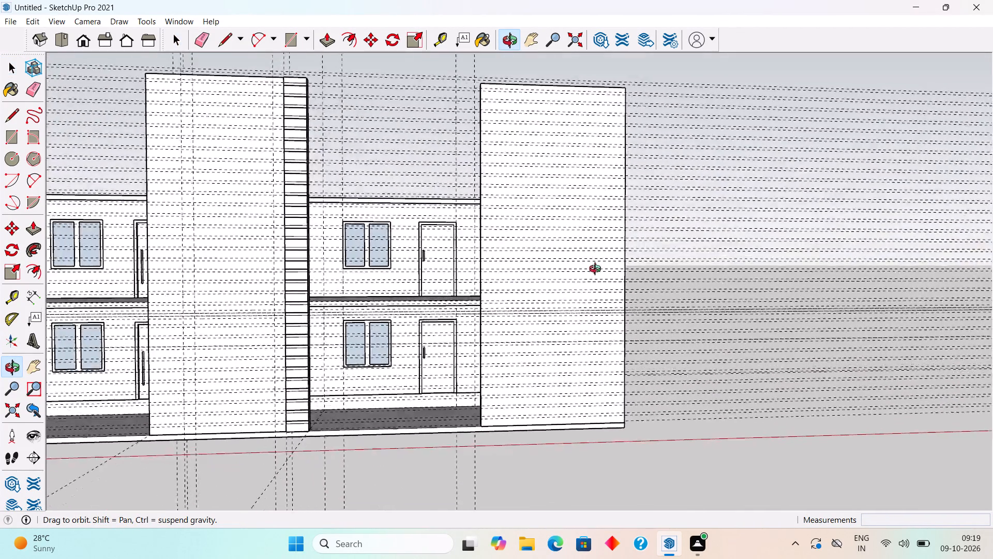
middle_click_drag(597, 270, 444, 249)
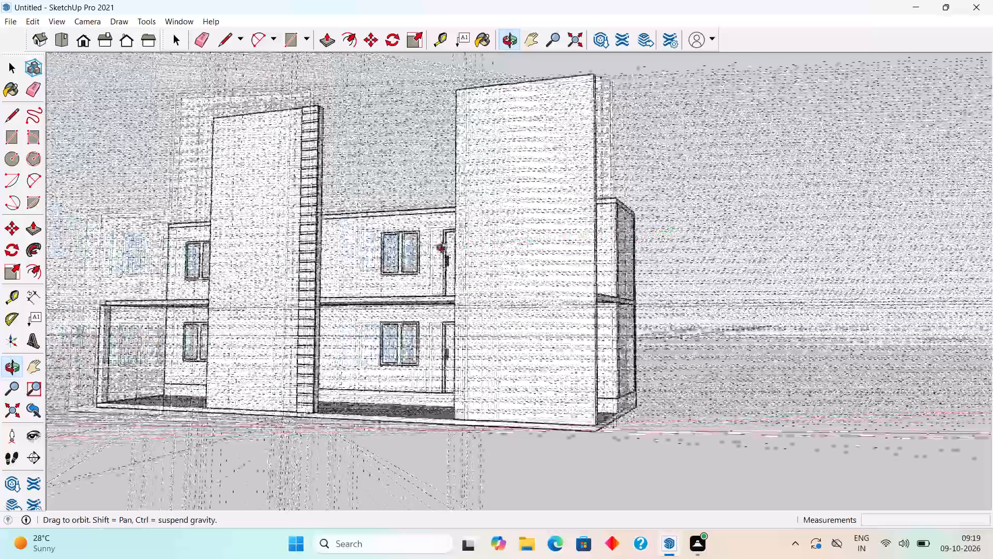
middle_click_drag(444, 249, 547, 252)
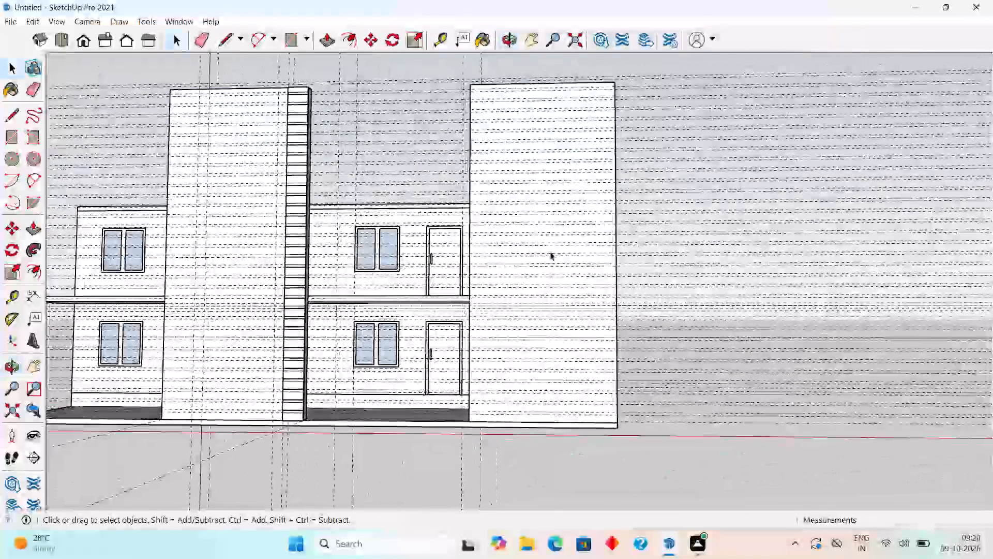
scroll(579, 269, "up", 1)
scroll(601, 305, "up", 9)
scroll(612, 313, "down", 12)
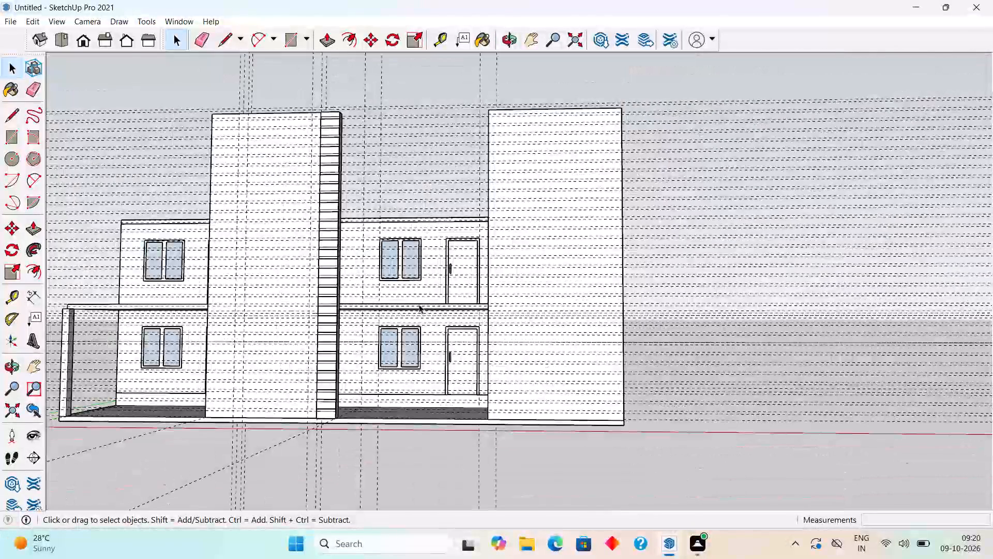
scroll(276, 325, "up", 11)
scroll(338, 300, "up", 5)
middle_click_drag(399, 290, 607, 342)
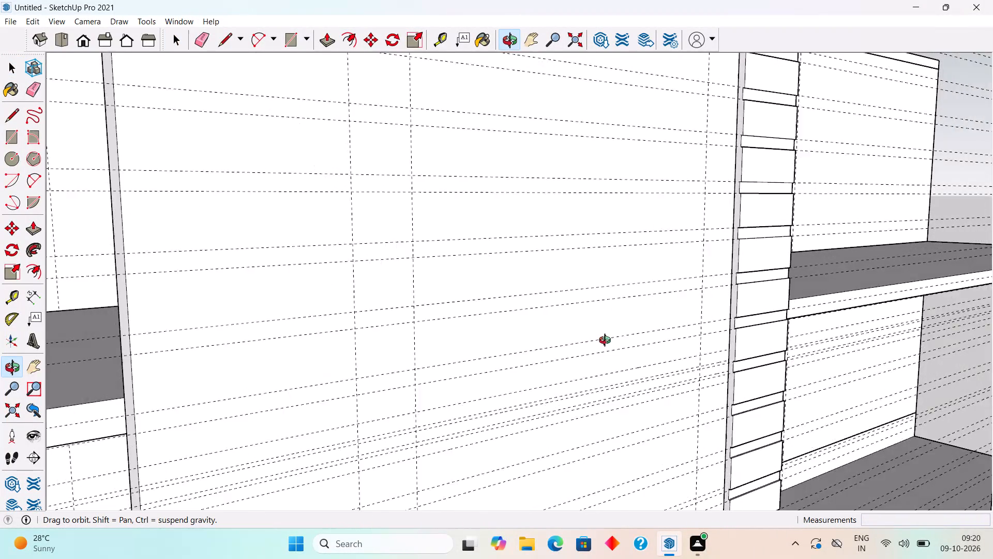
middle_click_drag(607, 342, 650, 343)
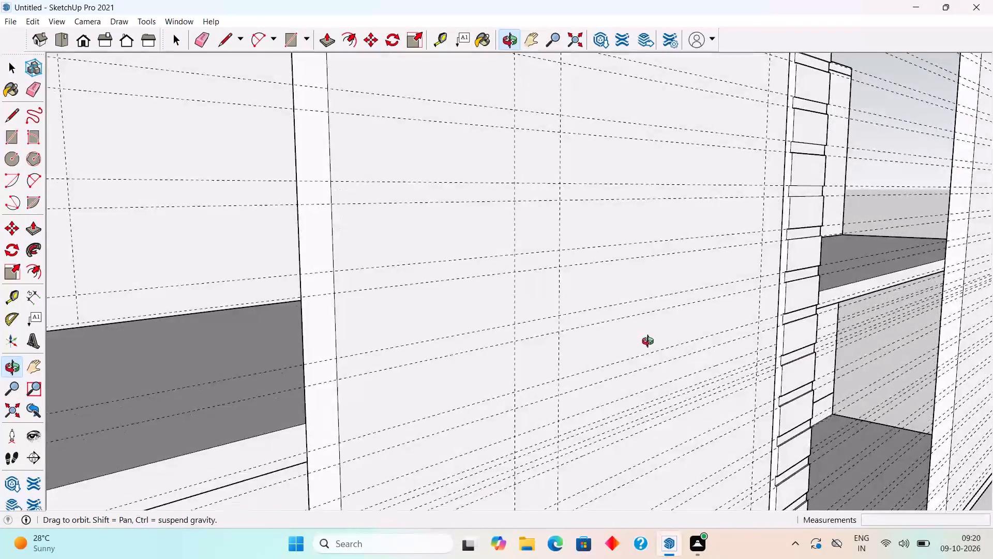
middle_click_drag(650, 343, 435, 346)
scroll(435, 346, "down", 14)
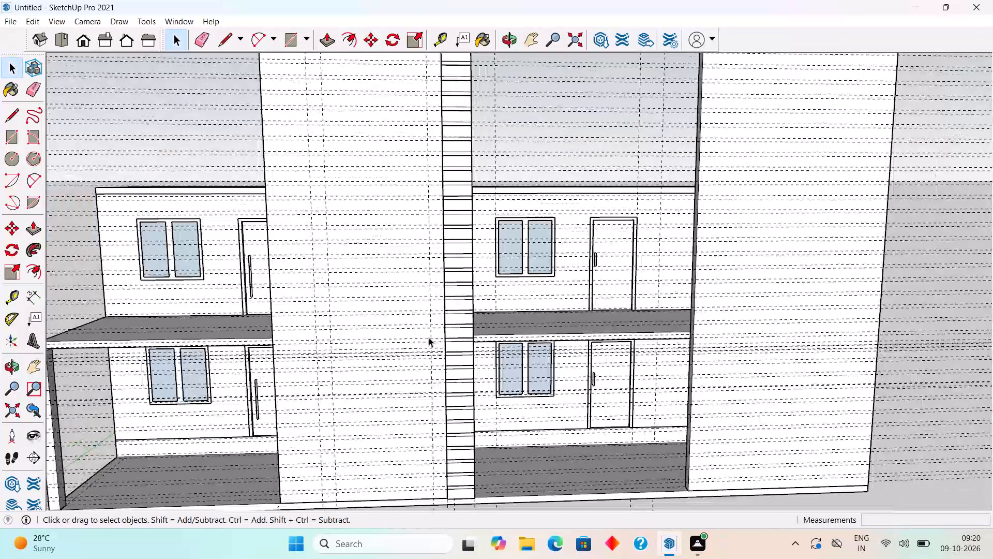
scroll(654, 364, "down", 3)
middle_click_drag(841, 312, 829, 270)
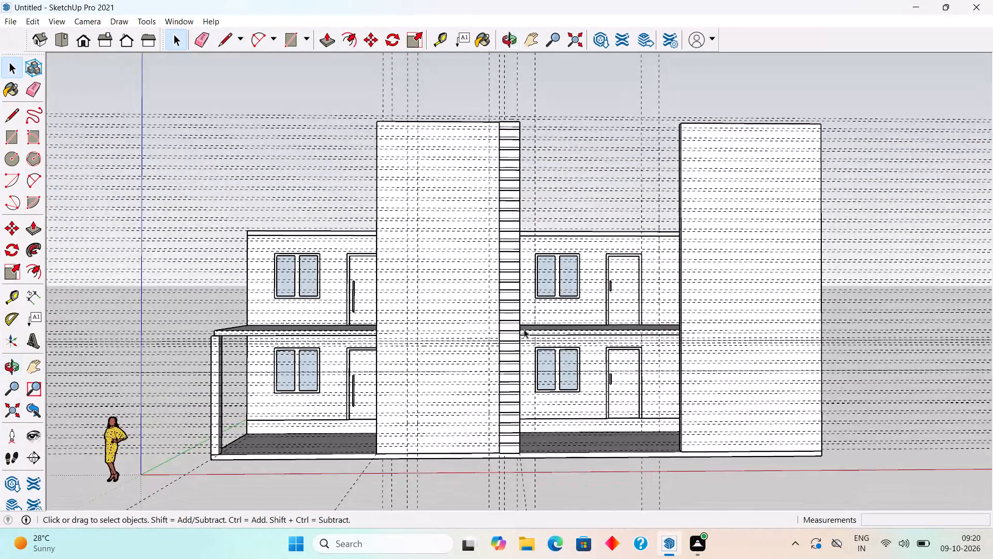
Measure the width of the banded strip on the middle panel.
scroll(517, 331, "up", 9)
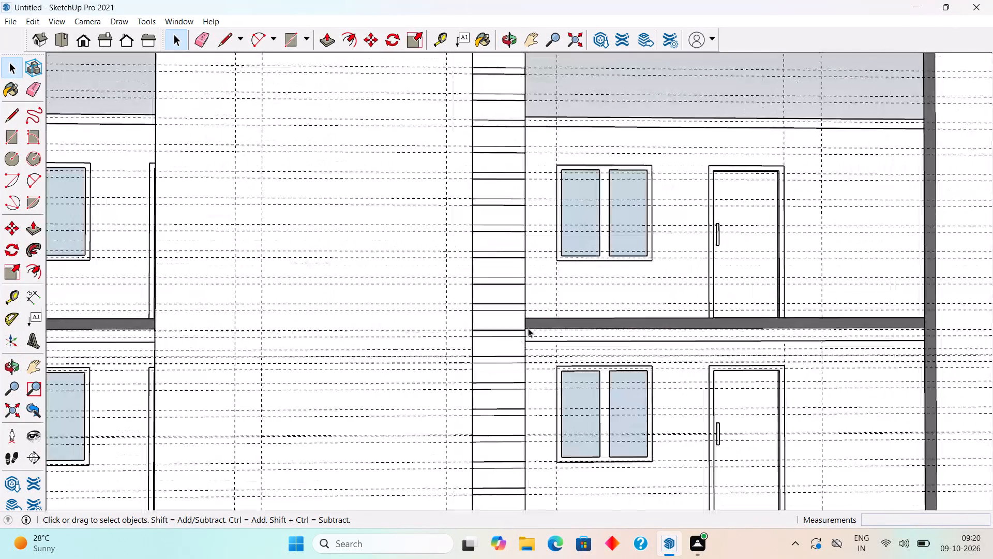
key("t")
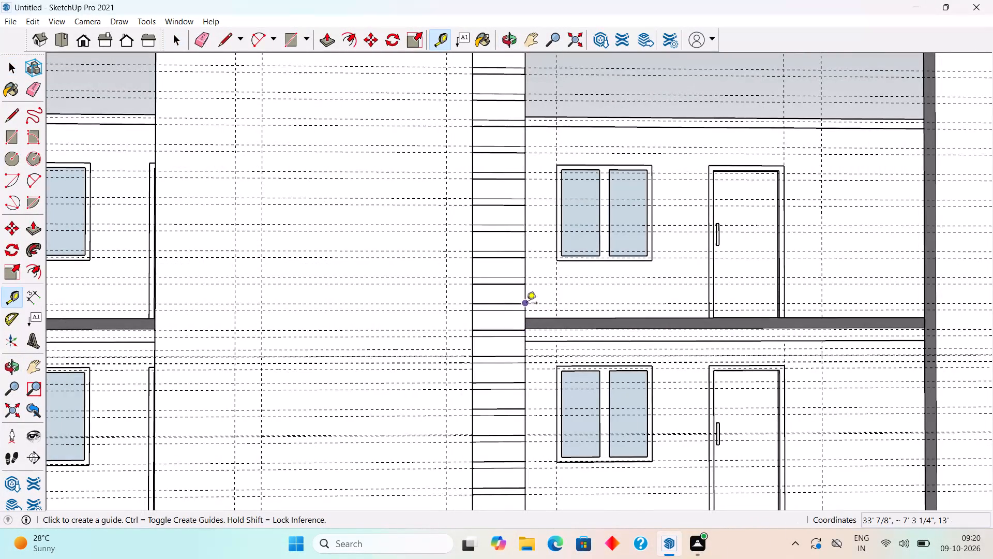
scroll(523, 308, "up", 11)
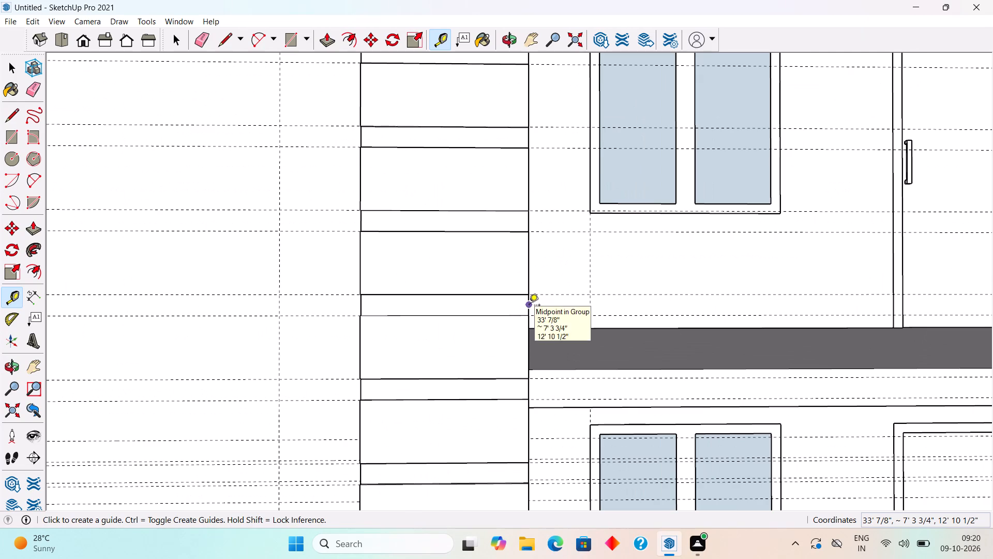
scroll(528, 276, "up", 2)
left_click(528, 276)
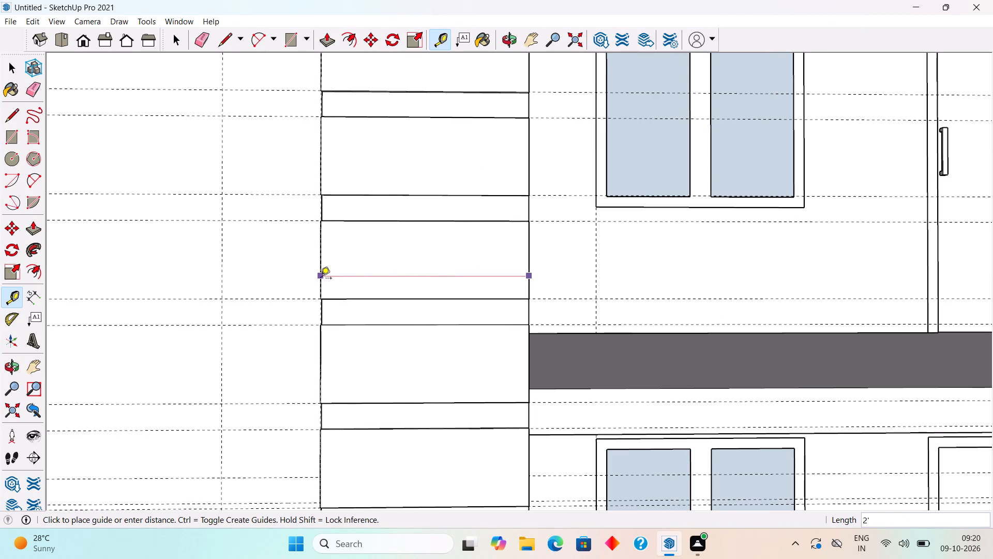
key("space")
scroll(321, 279, "down", 20)
scroll(321, 279, "down", 2)
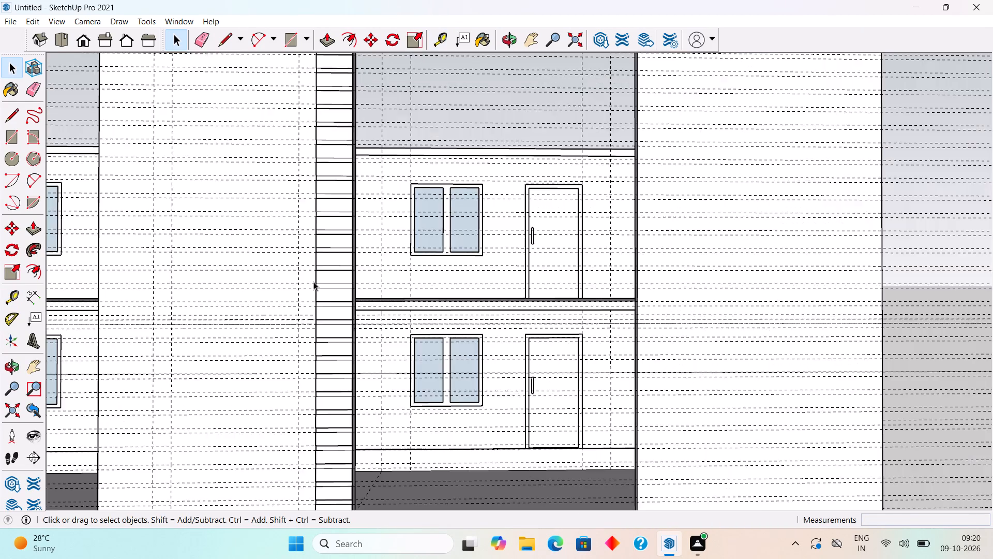
Place a vertical guide 2' inward from the outer edge of the plain end panel.
scroll(313, 282, "down", 6)
scroll(768, 340, "up", 9)
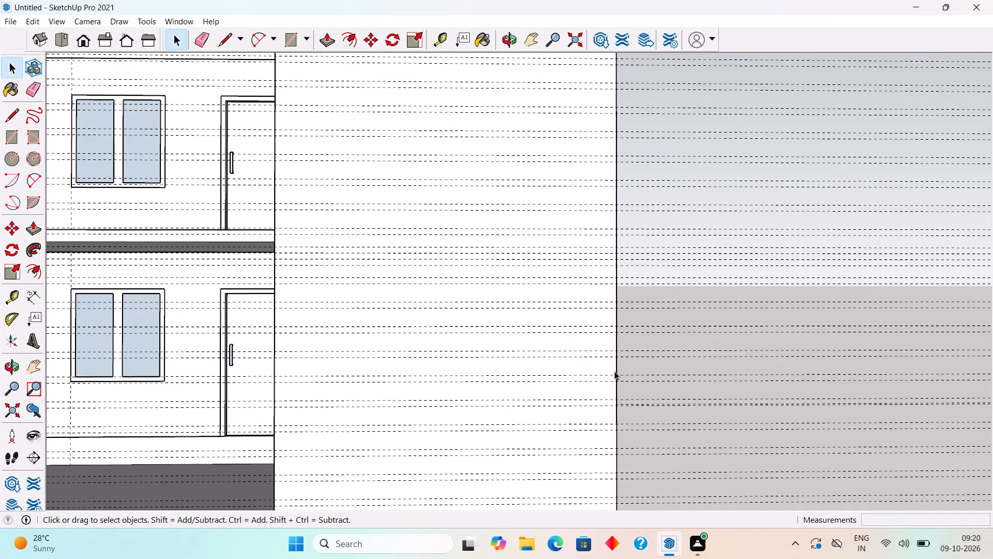
key("t")
left_click(618, 364)
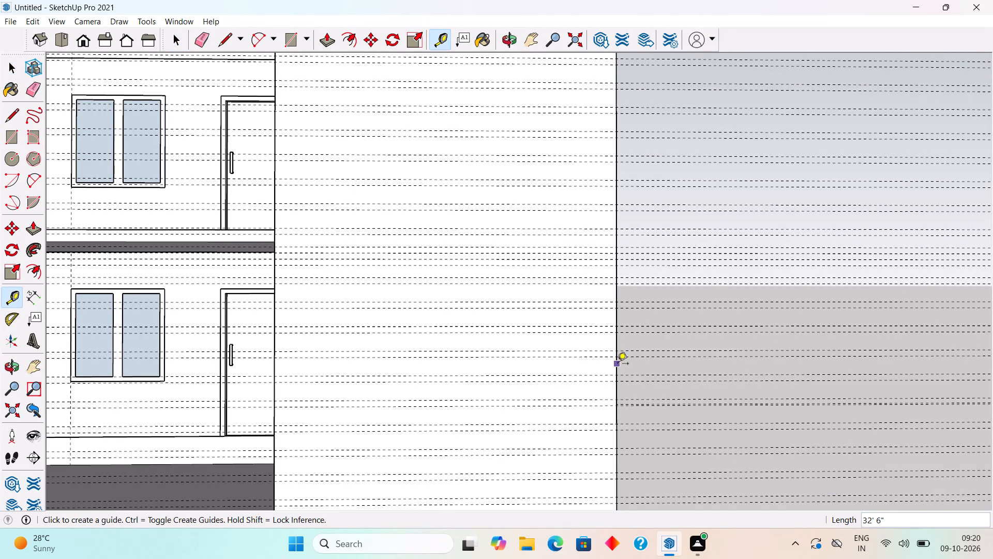
type("2'")
key("Return")
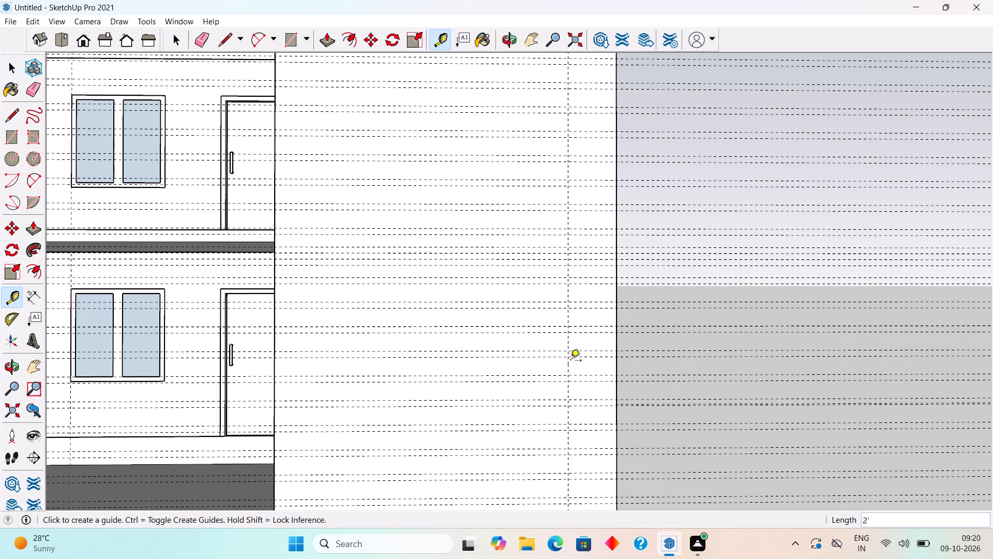
key("space")
Draw a 2' by 32' 6" rectangle on the end panel between the vertical guide and the panel's outer edge.
scroll(570, 361, "down", 12)
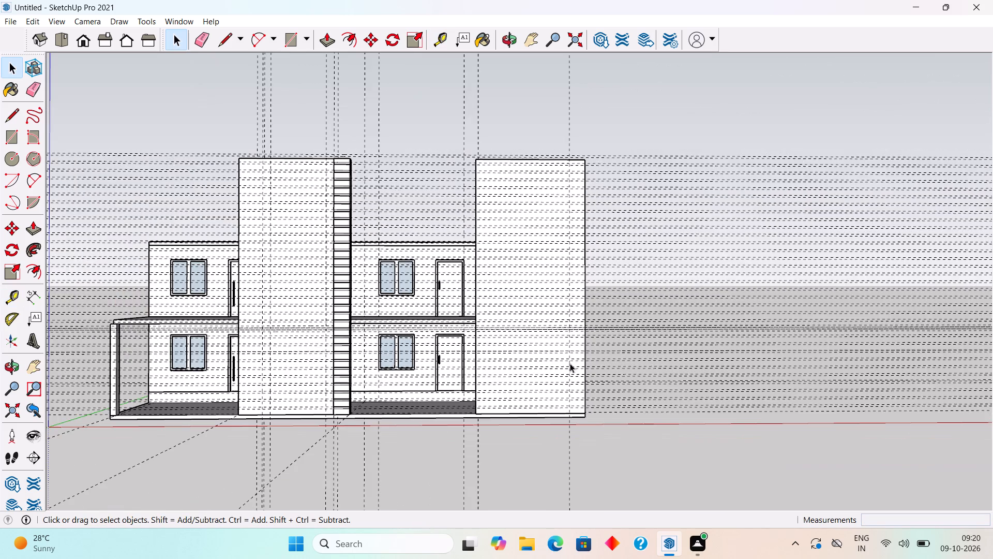
scroll(574, 81, "up", 10)
scroll(566, 219, "up", 3)
key("r")
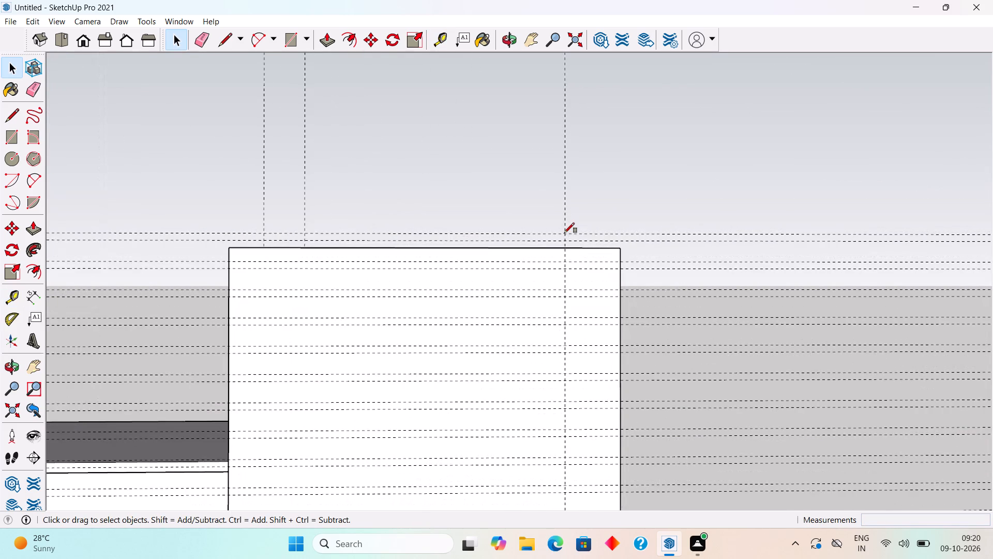
left_click(565, 248)
scroll(565, 248, "down", 17)
scroll(564, 420, "up", 4)
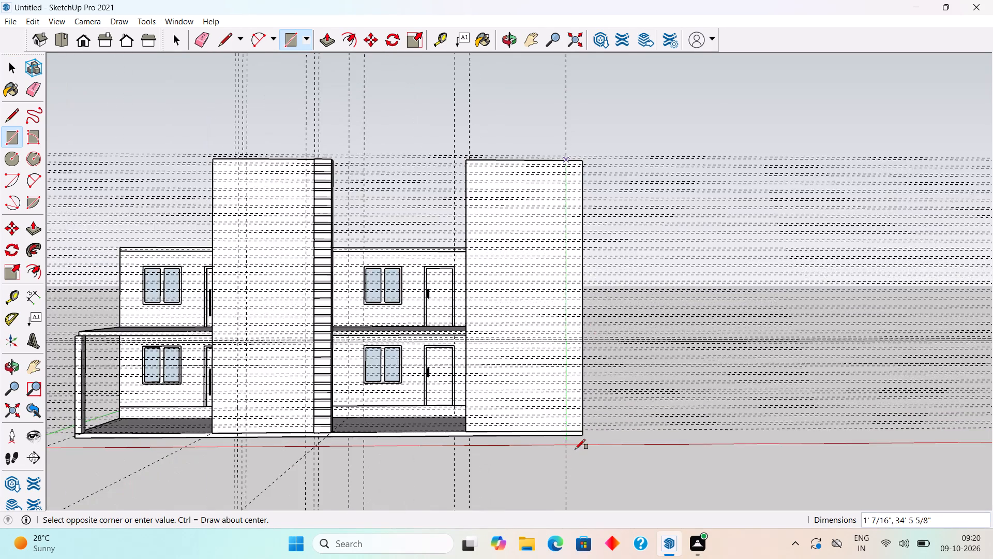
scroll(575, 449, "up", 17)
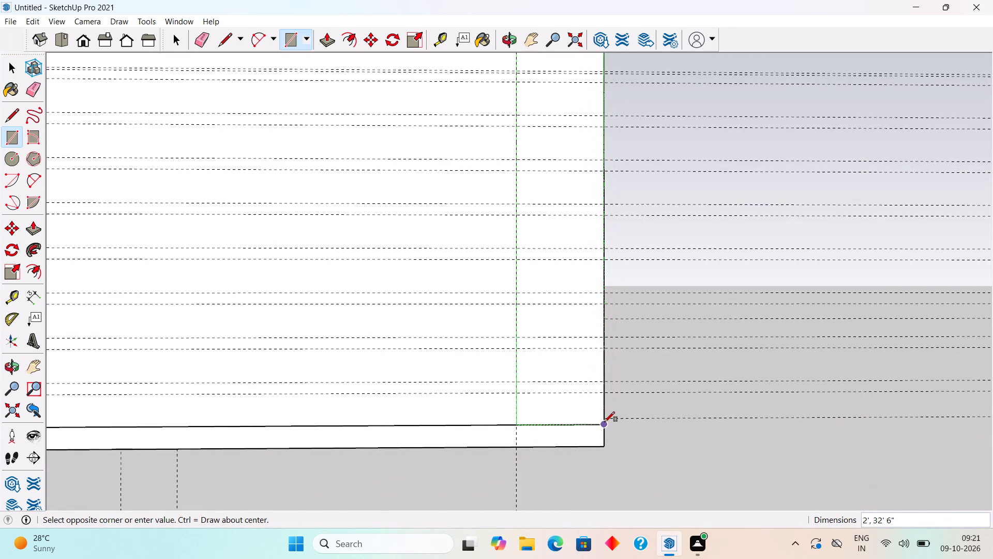
left_click(605, 422)
key("space")
Pull the new full-height strip on the end panel outward by 2".
middle_click_drag(641, 401, 607, 399)
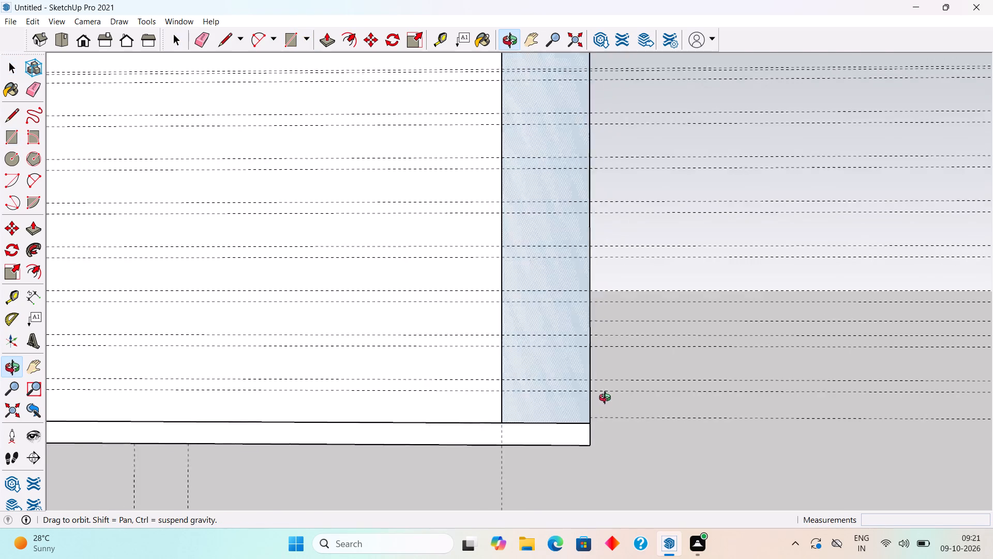
middle_click_drag(607, 399, 284, 429)
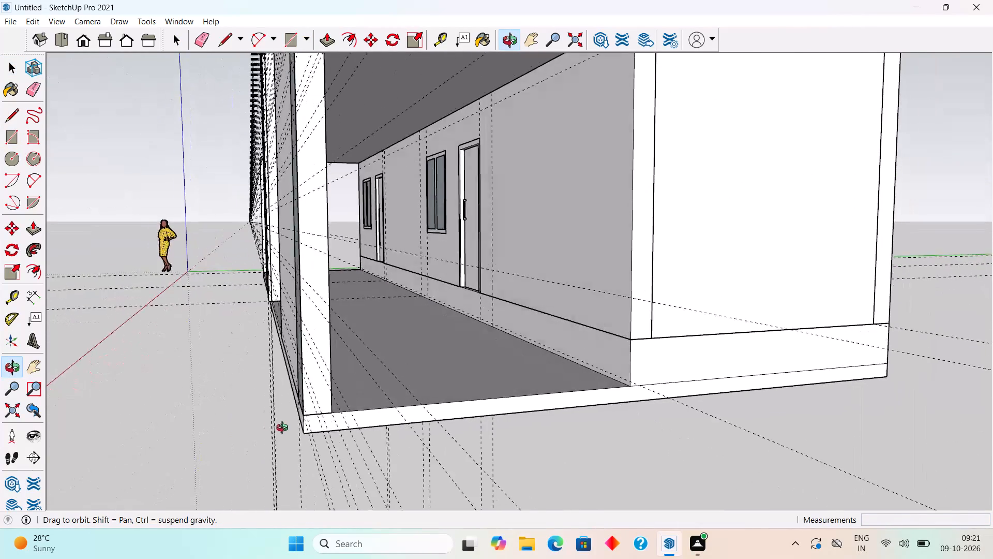
middle_click_drag(284, 429, 273, 425)
middle_click_drag(287, 382, 404, 422)
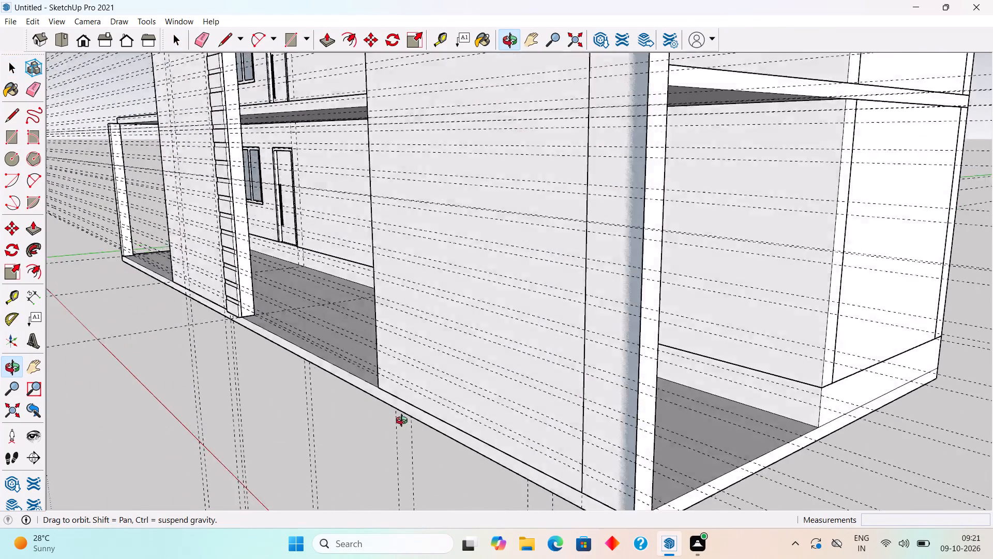
middle_click_drag(404, 422, 405, 422)
scroll(452, 365, "down", 4)
scroll(564, 482, "up", 12)
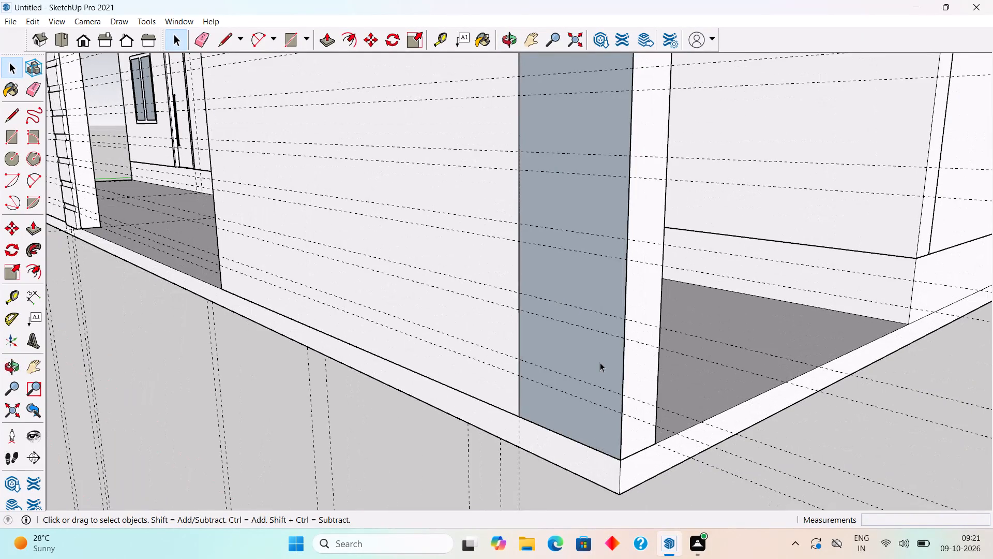
key("p")
left_click(600, 362)
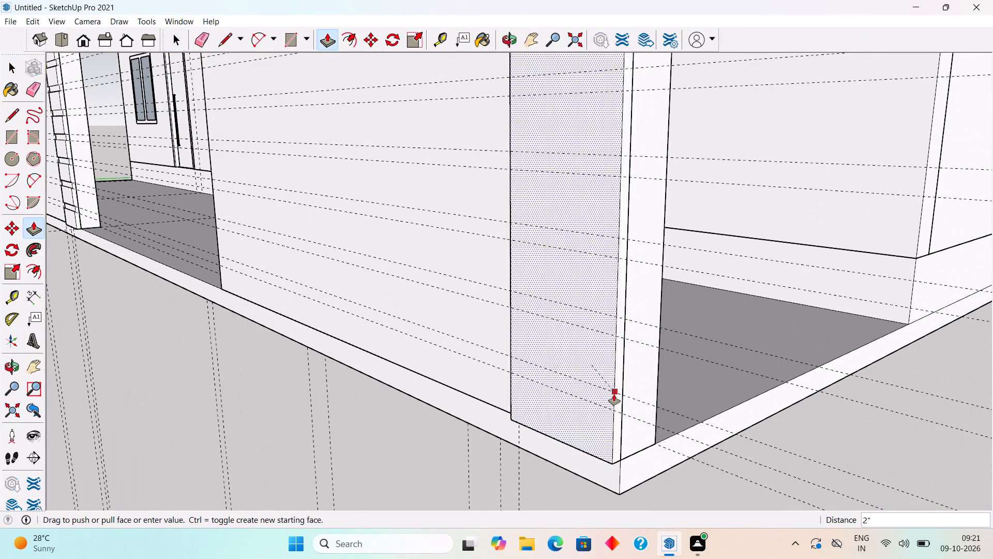
left_click(614, 394)
key("space")
Make the whole raised strip on the end panel a group.
triple_click(593, 374)
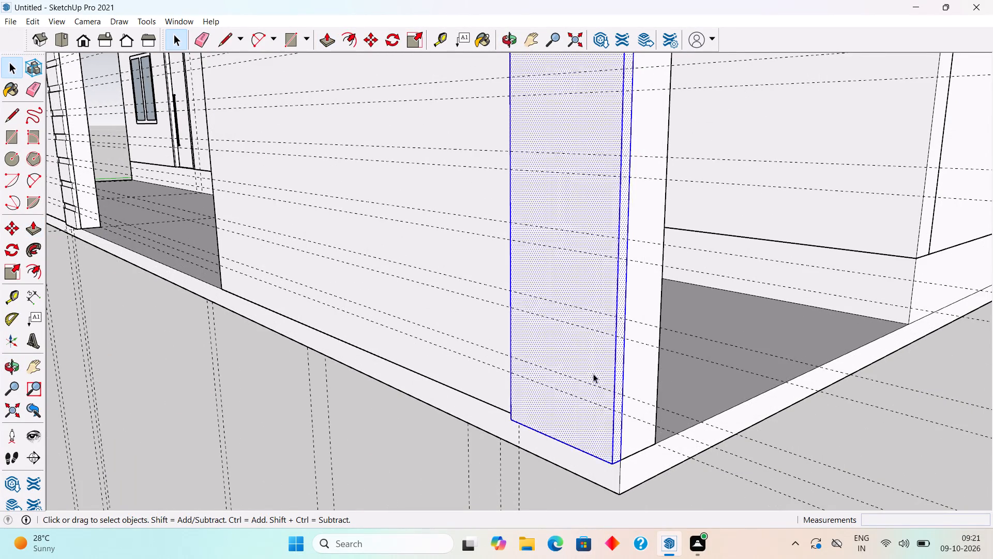
right_click(593, 373)
left_click(614, 289)
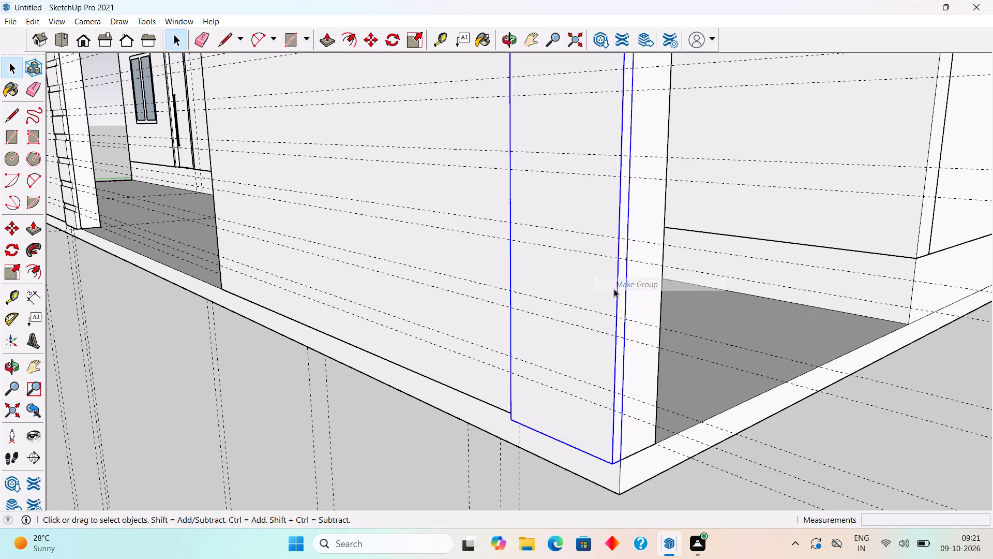
left_click(483, 486)
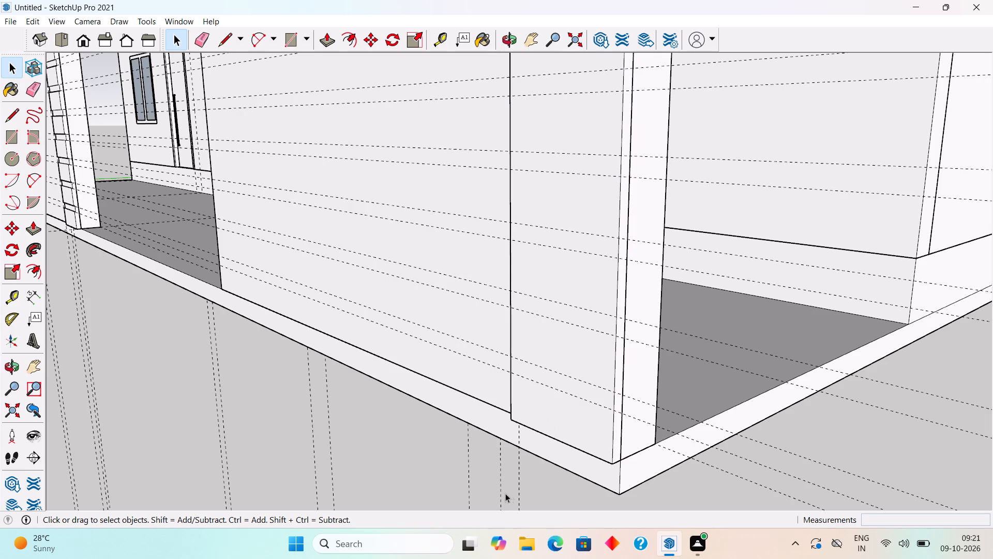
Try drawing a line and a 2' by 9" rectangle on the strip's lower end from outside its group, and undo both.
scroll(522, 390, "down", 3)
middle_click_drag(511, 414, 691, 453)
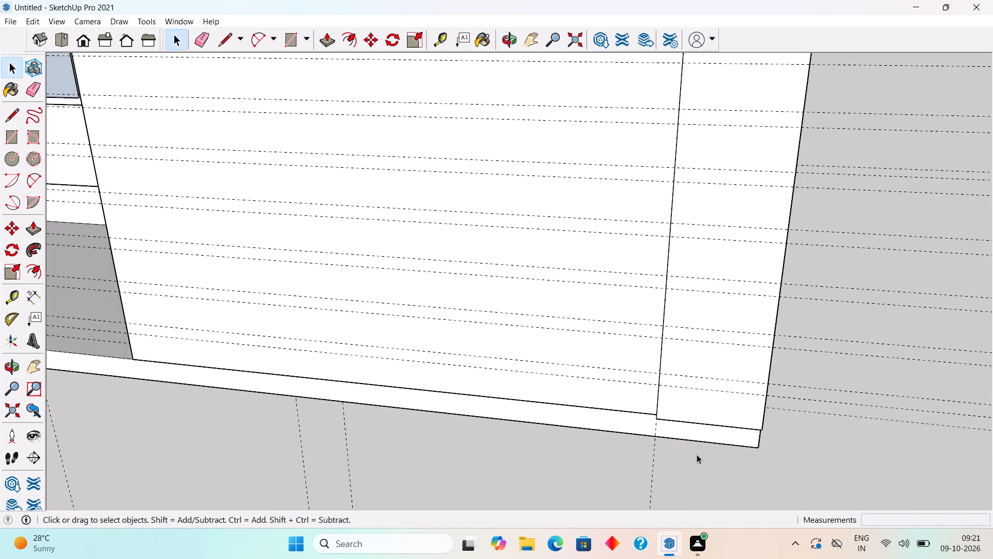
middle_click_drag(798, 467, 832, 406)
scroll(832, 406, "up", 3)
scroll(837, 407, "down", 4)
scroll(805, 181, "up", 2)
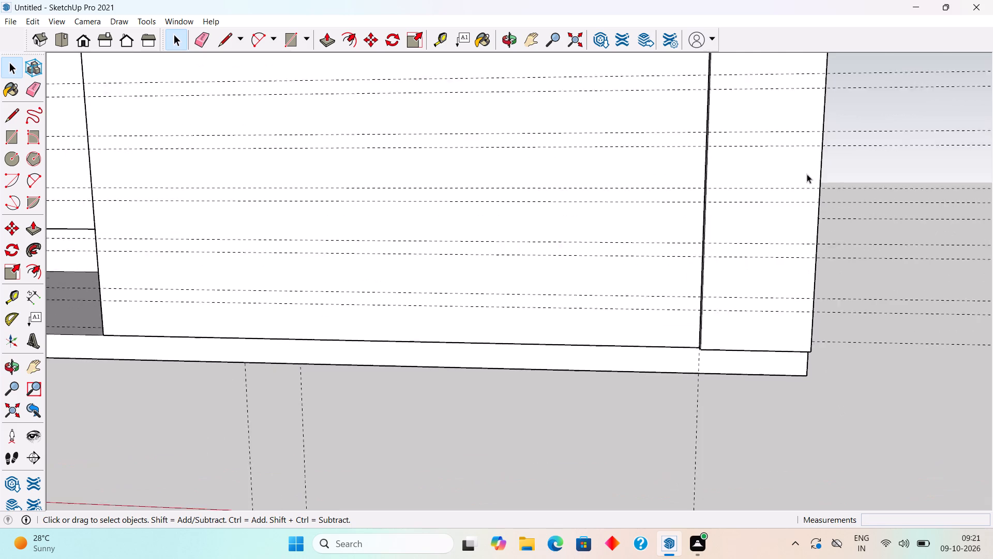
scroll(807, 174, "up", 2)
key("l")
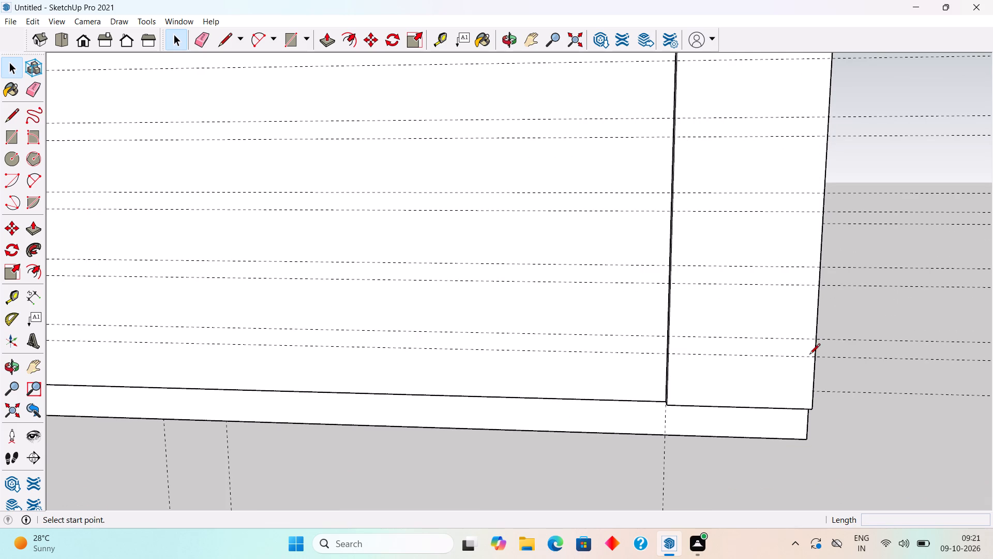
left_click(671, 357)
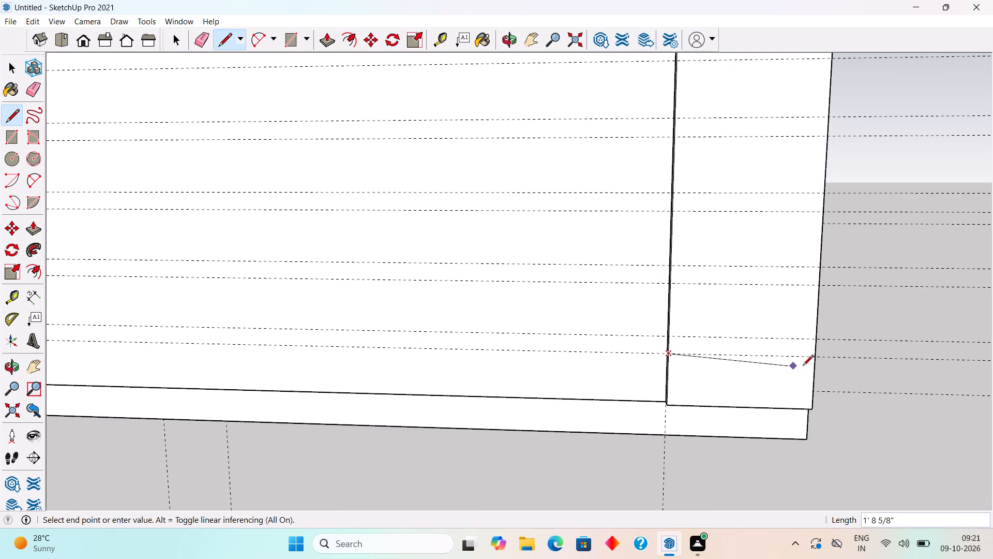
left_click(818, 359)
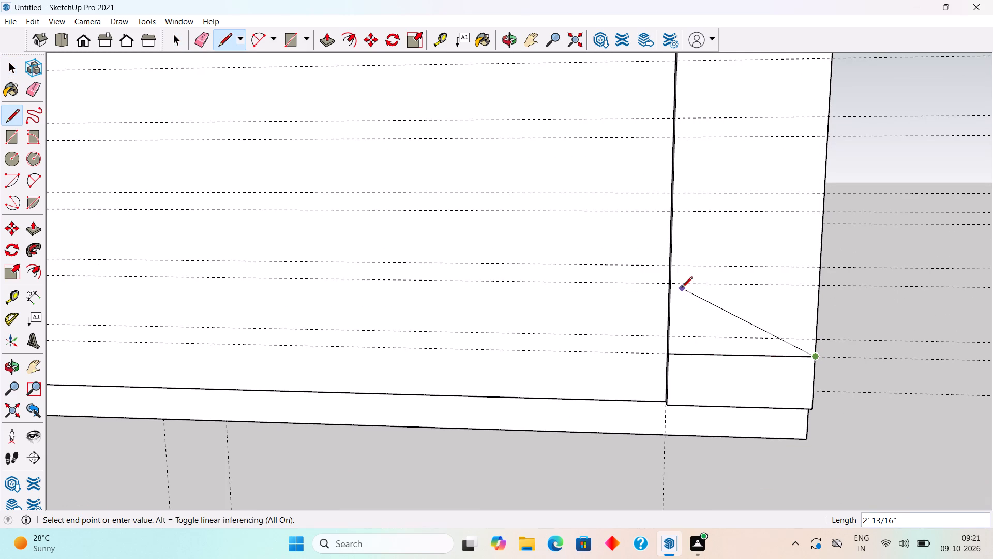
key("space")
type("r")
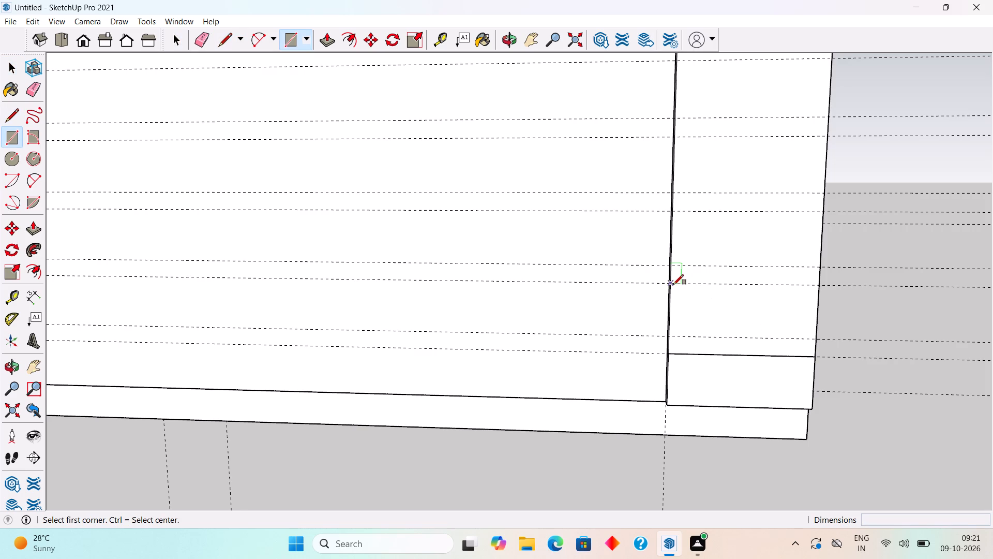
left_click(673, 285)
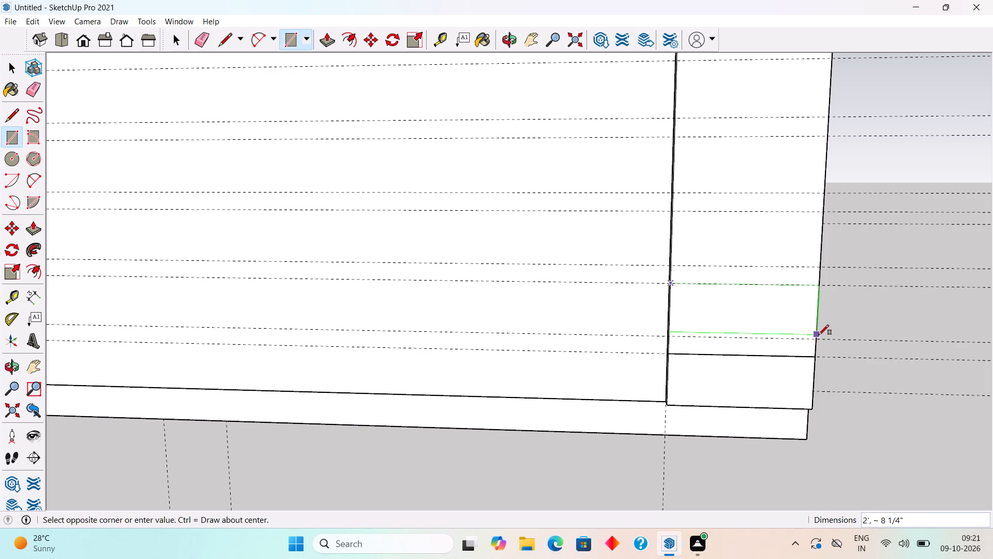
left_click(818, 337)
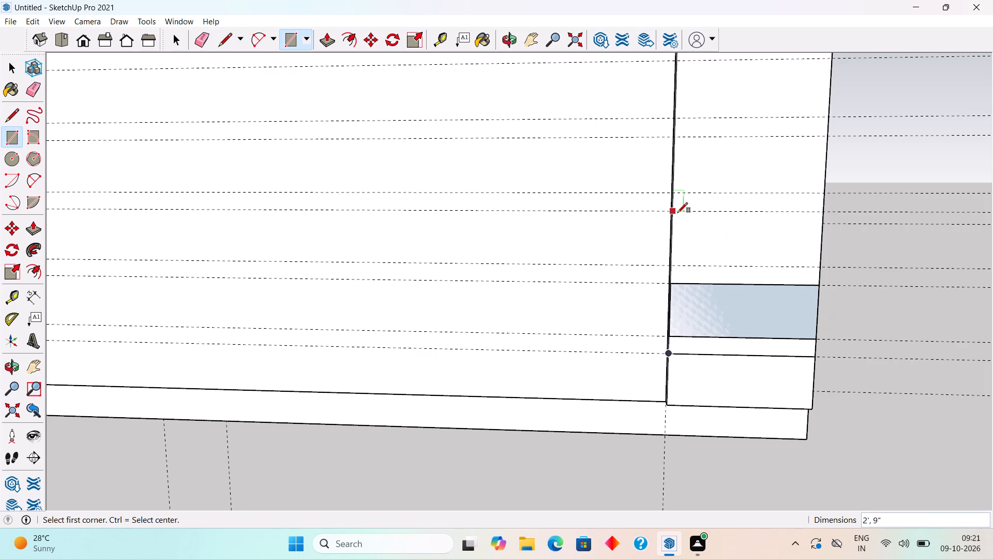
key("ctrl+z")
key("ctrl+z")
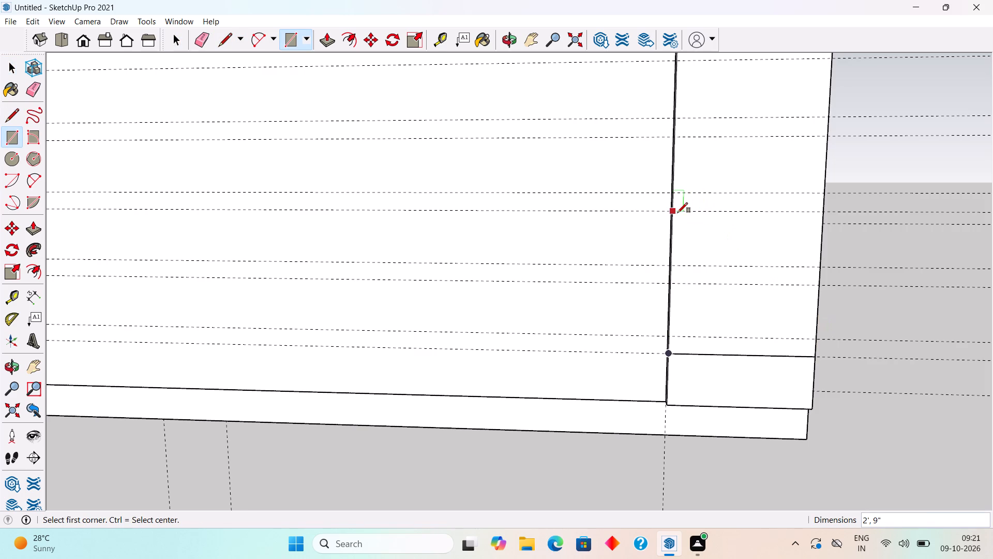
Open the end panel's strip group for editing and draw a 2' line across its lower end along the horizontal guide.
key("space")
triple_click(703, 256)
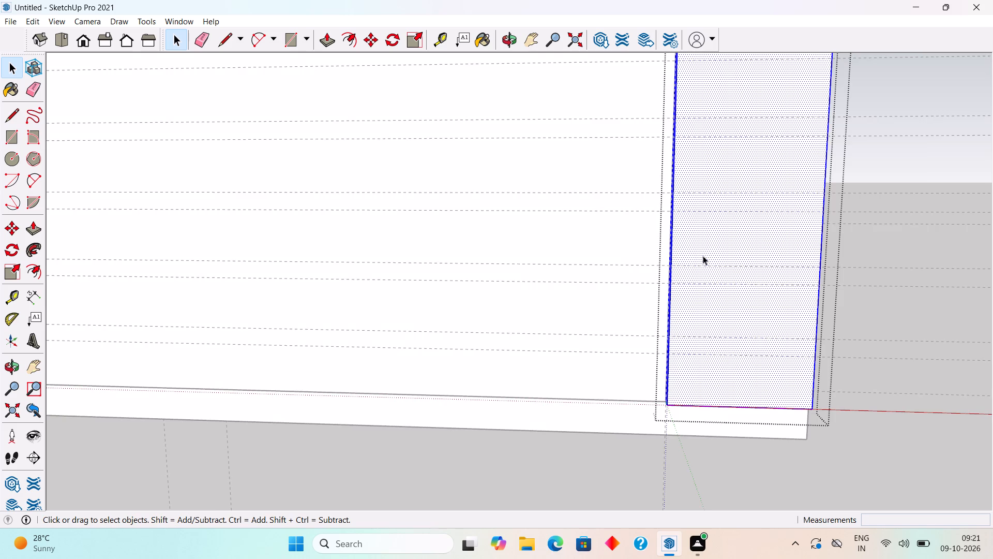
key("r")
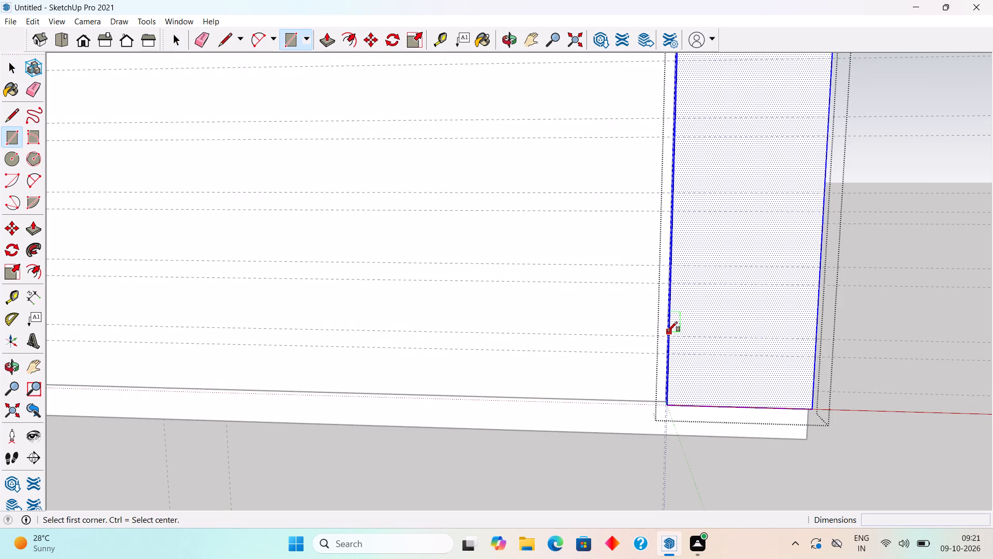
key("l")
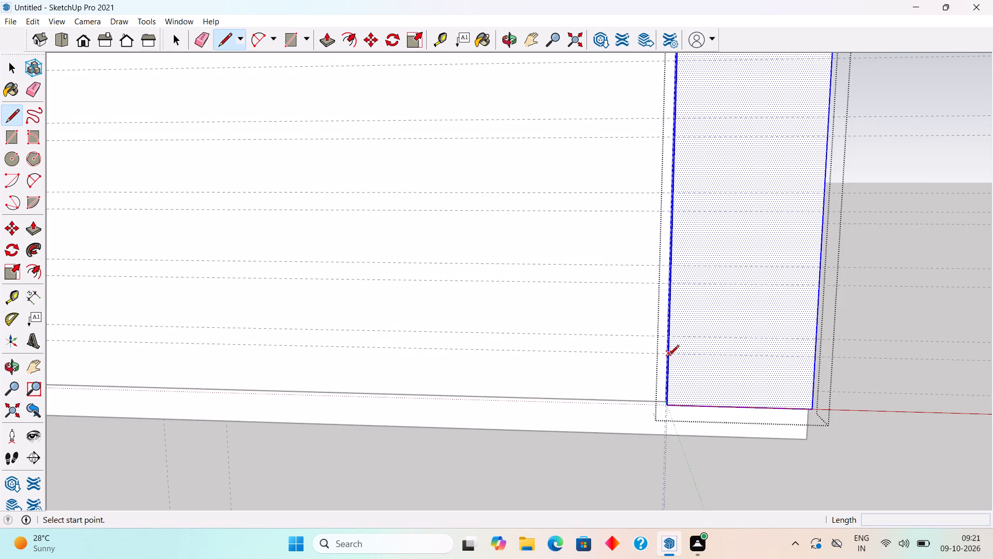
left_click(668, 357)
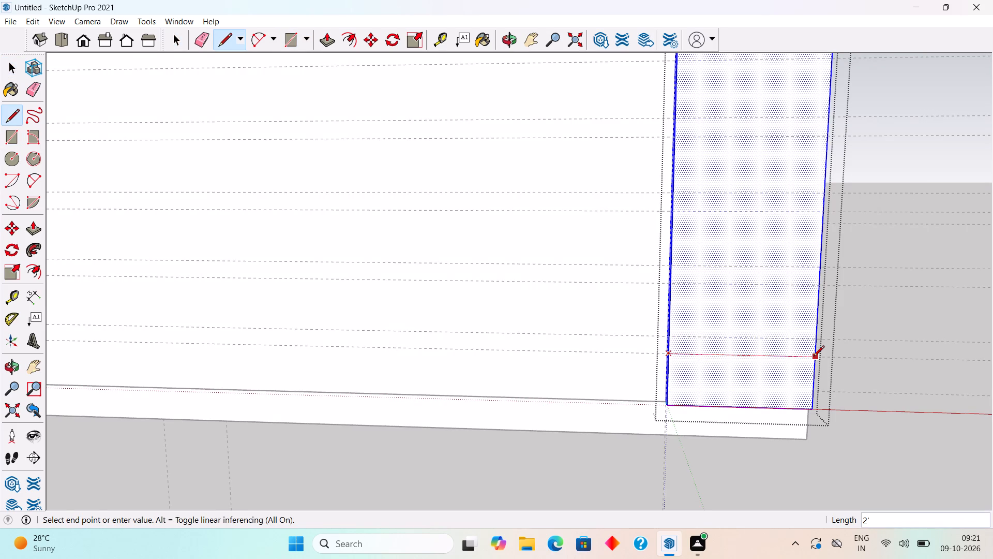
left_click(814, 357)
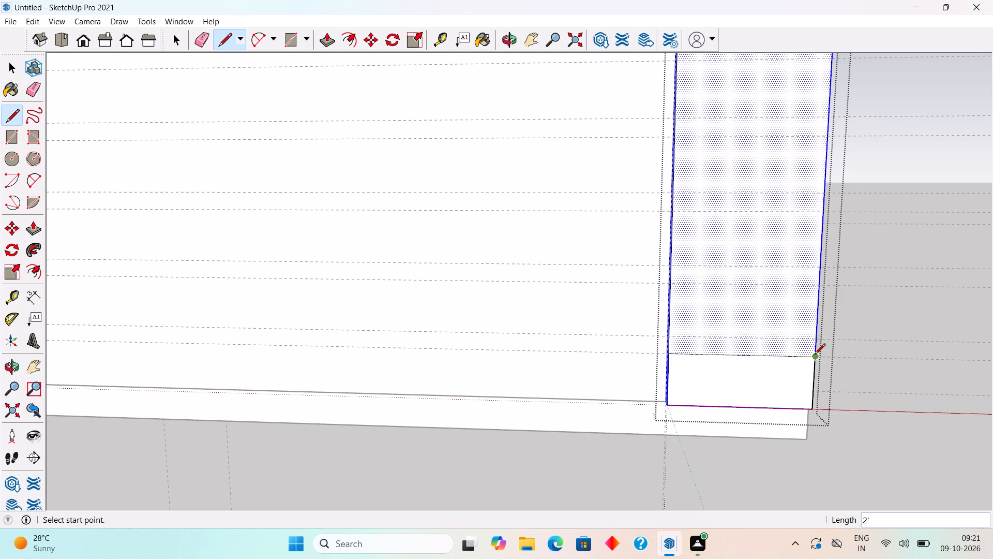
Draw three 2' by 9" rectangles on the end panel's strip, between successive horizontal guide pairs just above its lowest line.
key("r")
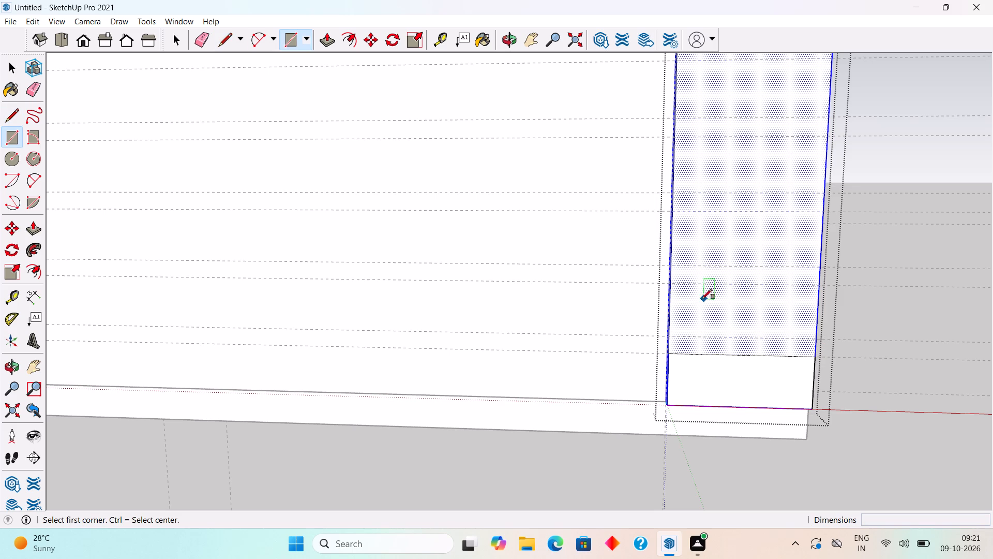
left_click(674, 286)
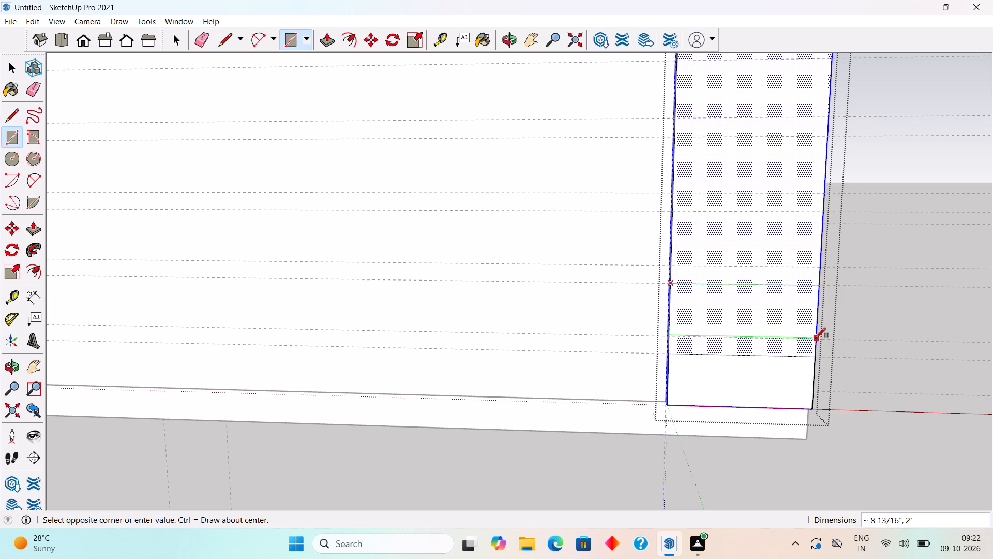
left_click(816, 341)
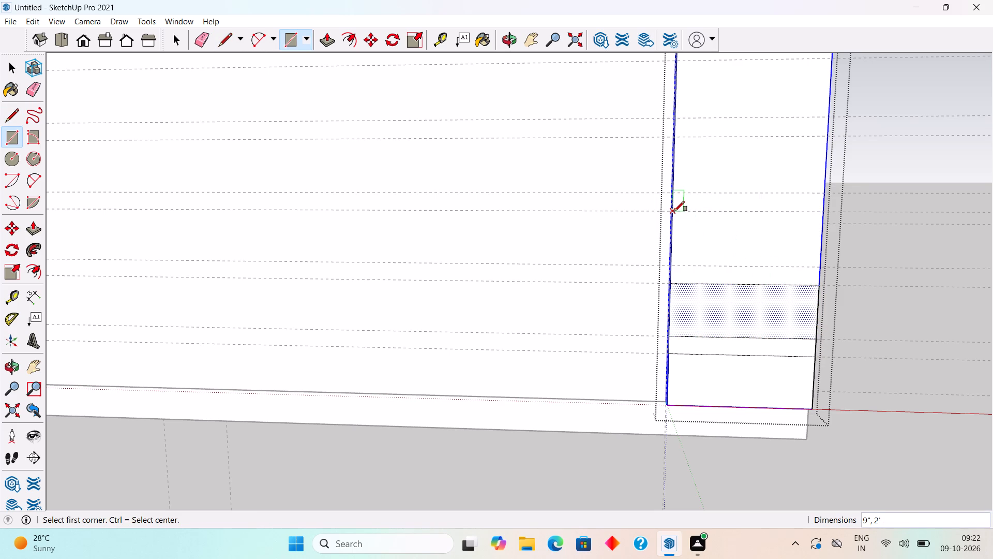
left_click(674, 211)
left_click(818, 268)
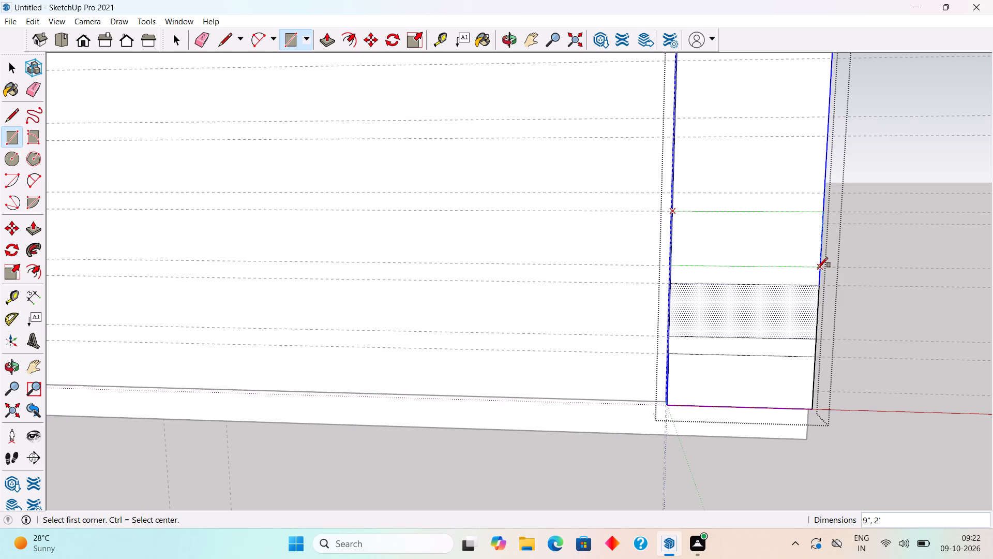
left_click(677, 139)
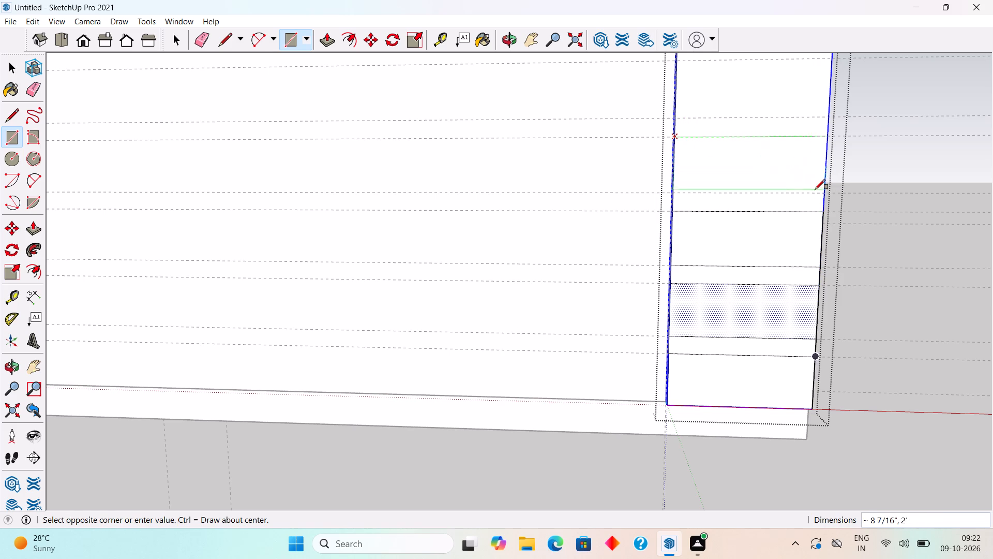
left_click(826, 193)
Draw three more 2' by 9" rectangles up the strip on the following guide pairs, keeping the narrow gaps between them.
scroll(829, 196, "down", 12)
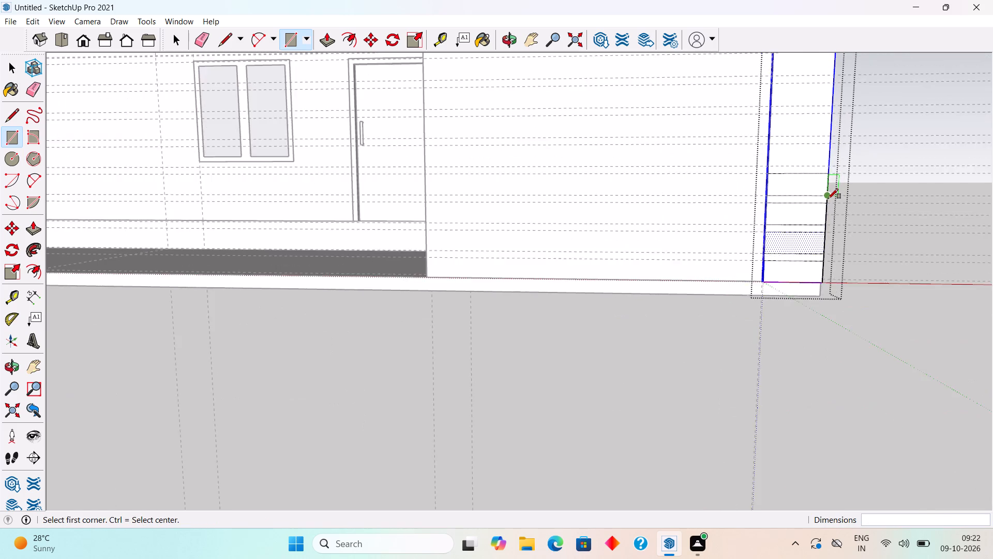
scroll(828, 199, "down", 20)
scroll(828, 199, "down", 7)
scroll(853, 80, "up", 4)
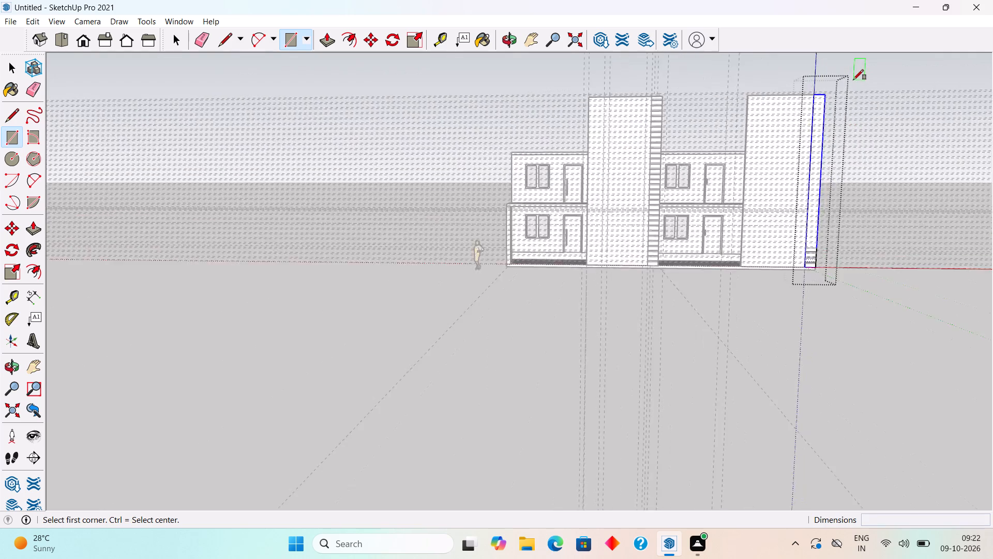
scroll(853, 80, "up", 13)
scroll(818, 346, "up", 5)
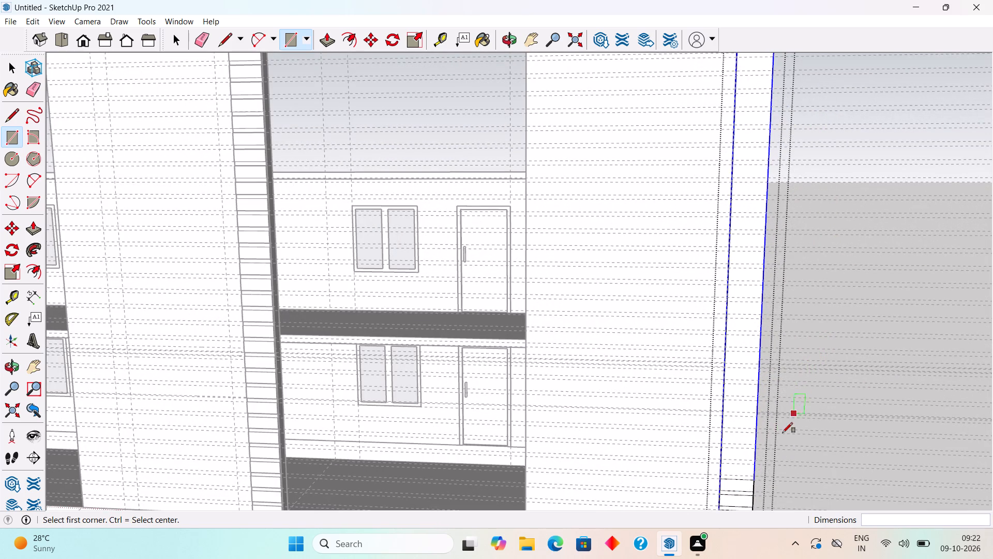
scroll(762, 482, "up", 13)
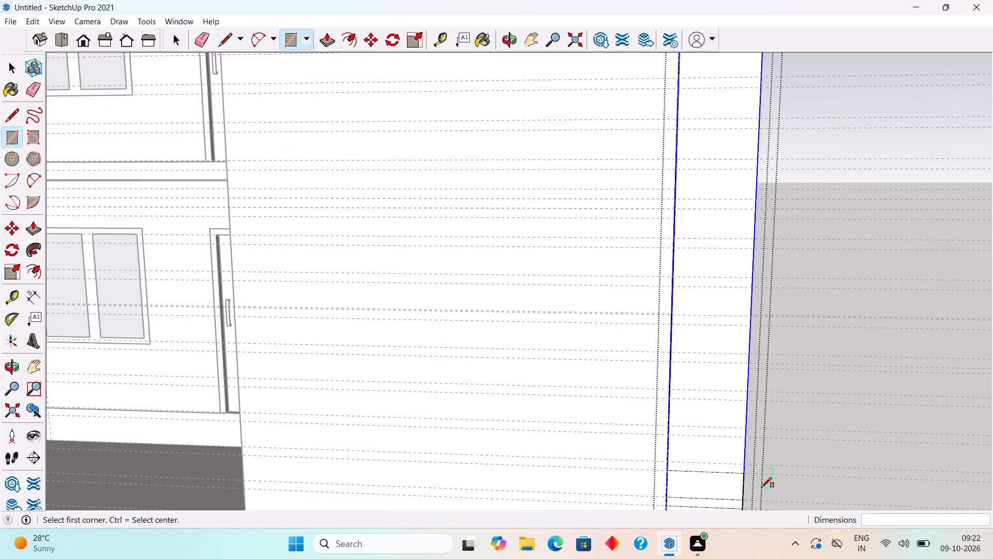
scroll(761, 488, "up", 7)
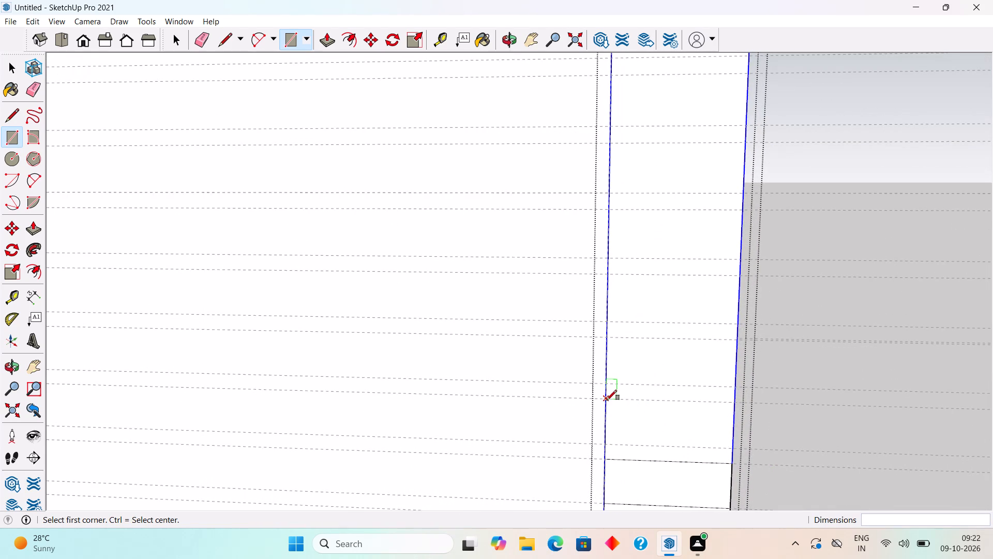
left_click(607, 399)
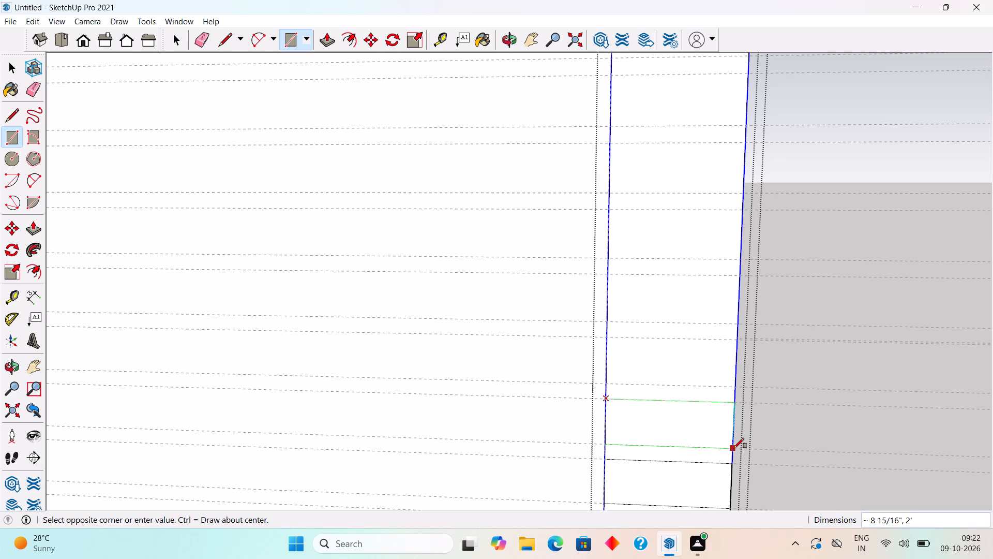
left_click(730, 451)
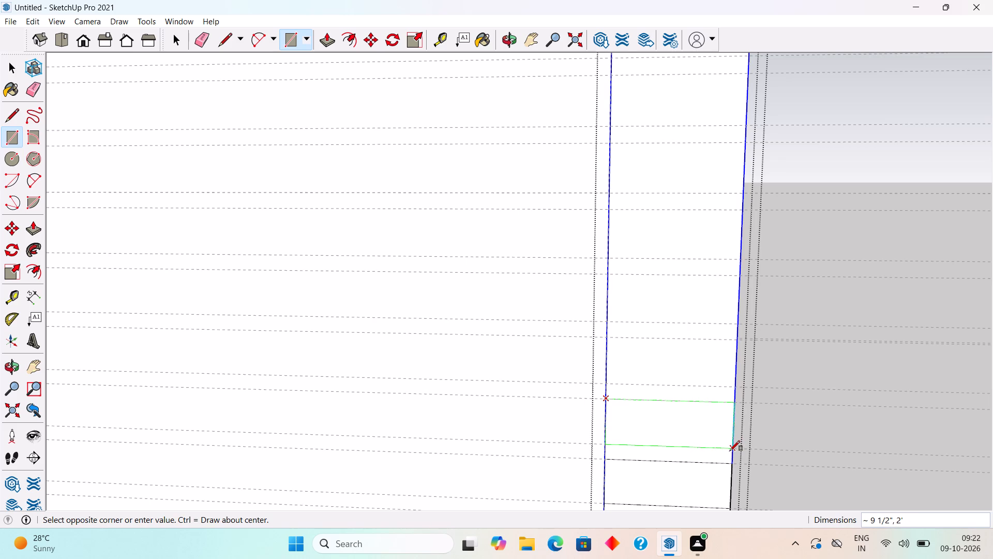
left_click(607, 336)
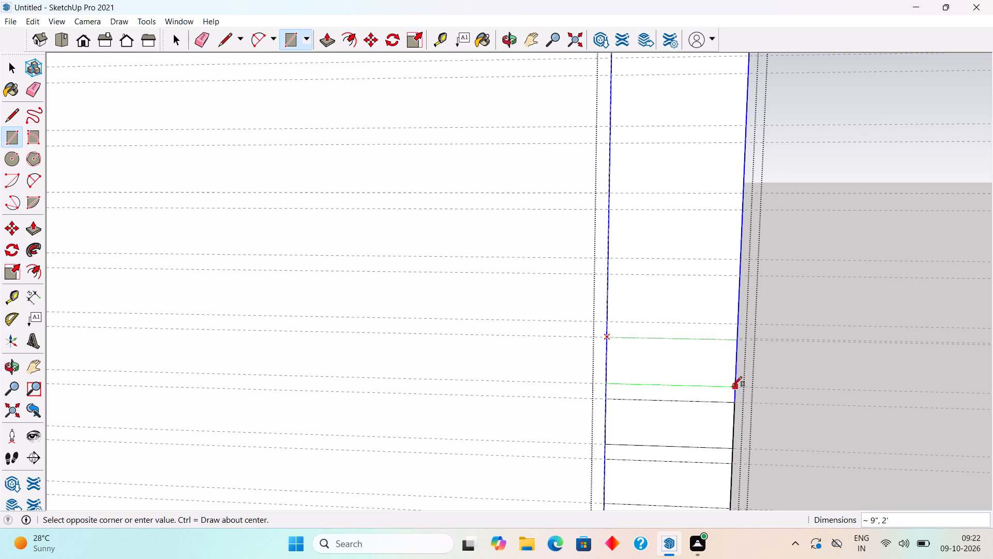
scroll(731, 384, "up", 6)
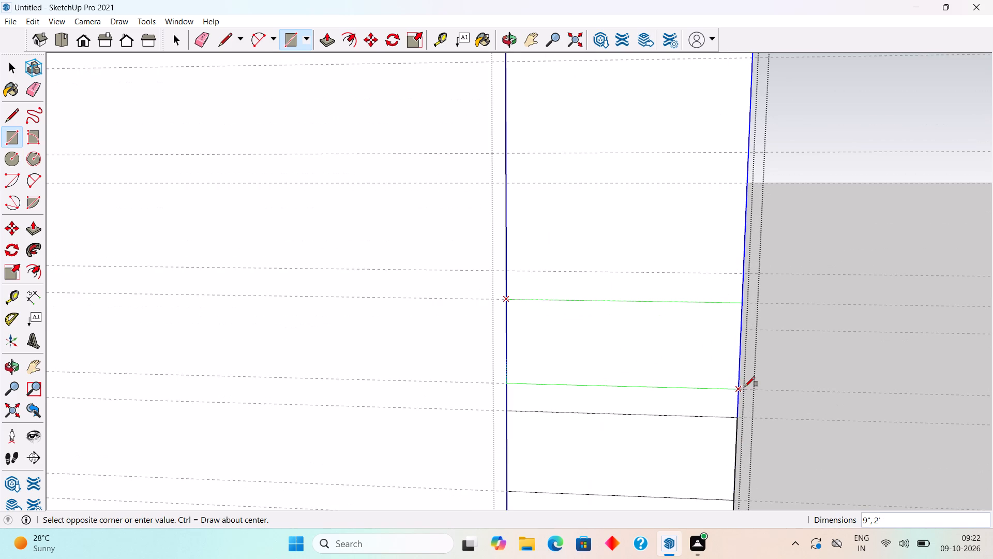
left_click(740, 389)
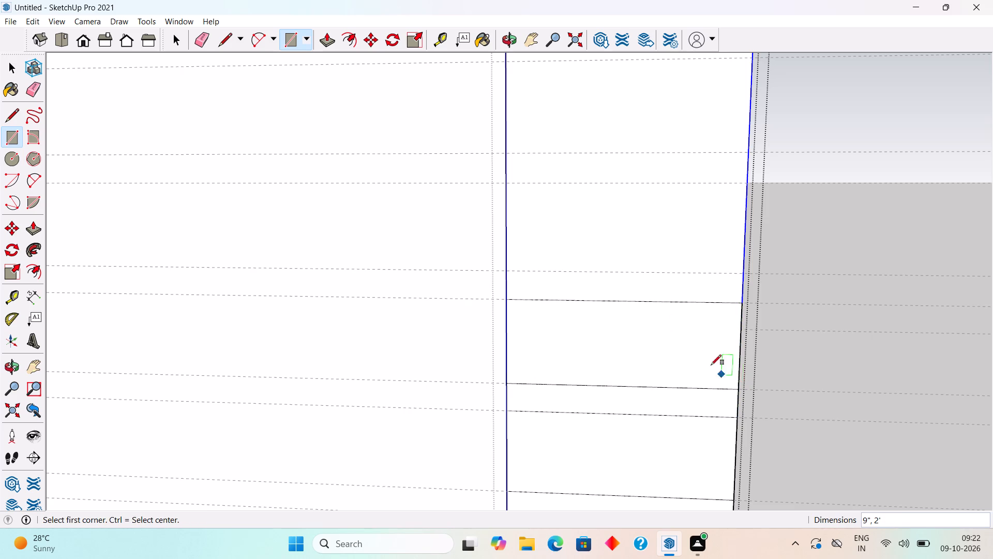
left_click(509, 182)
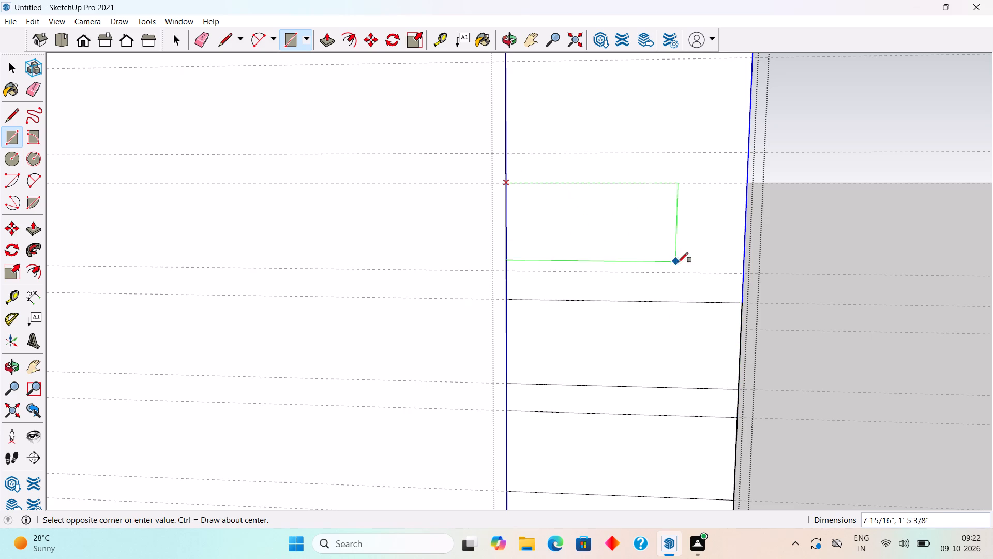
left_click(741, 274)
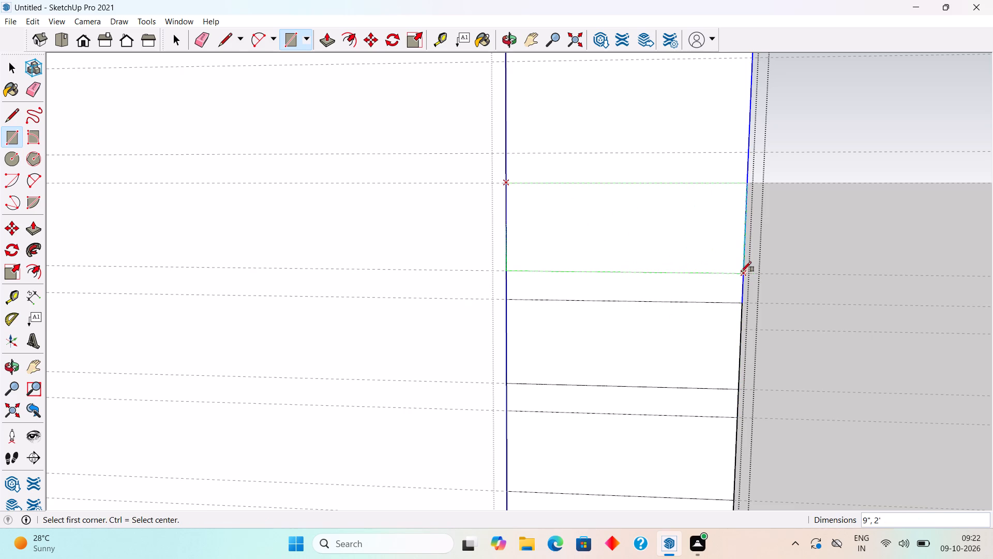
Continue the banding upward with another three 2' by 9" rectangles snapped to the horizontal guides across the strip.
scroll(741, 267, "down", 11)
scroll(747, 86, "up", 9)
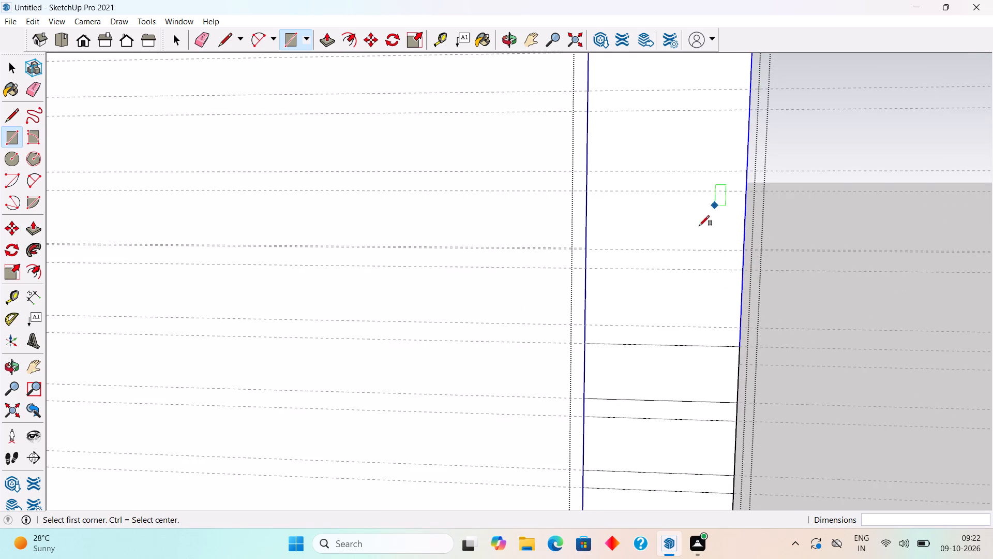
left_click(589, 268)
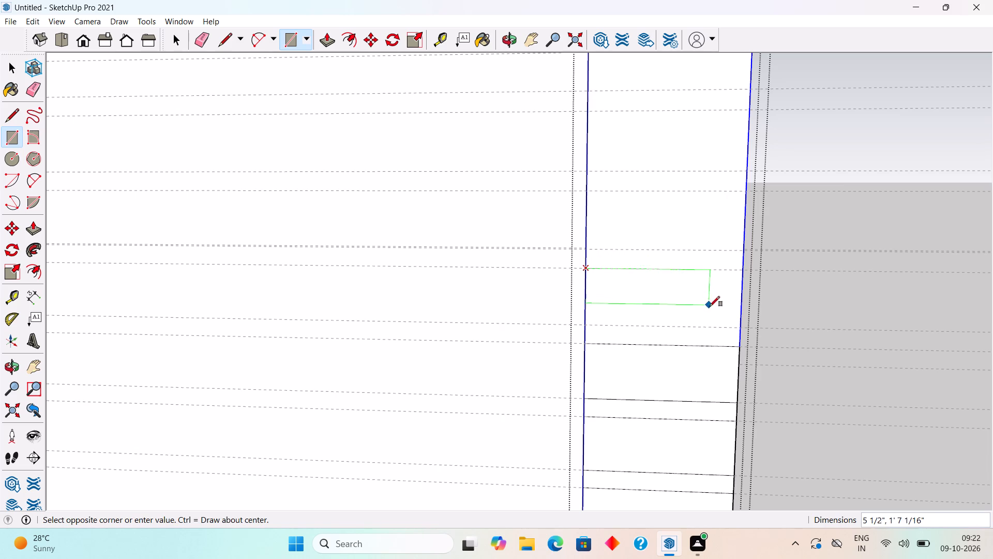
left_click(739, 330)
left_click(591, 189)
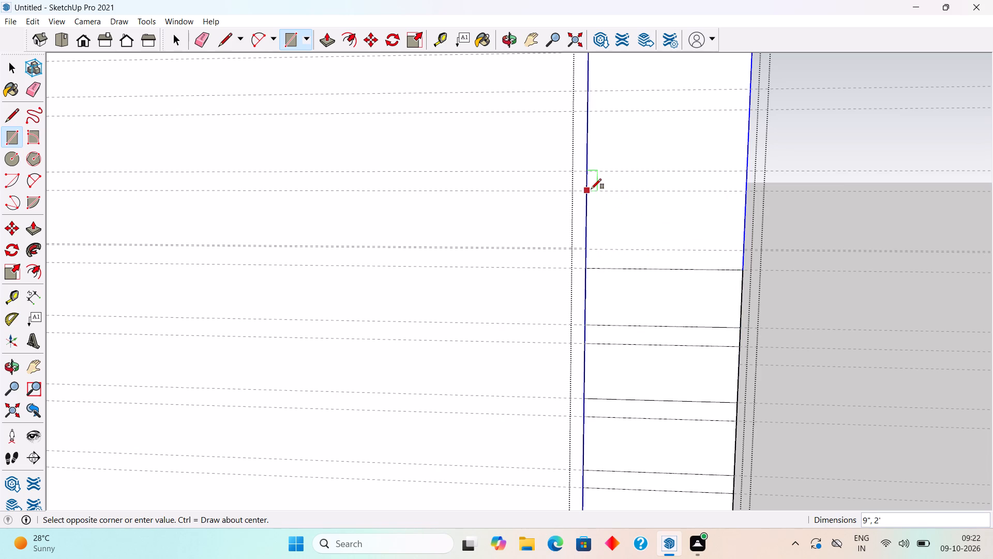
left_click(740, 249)
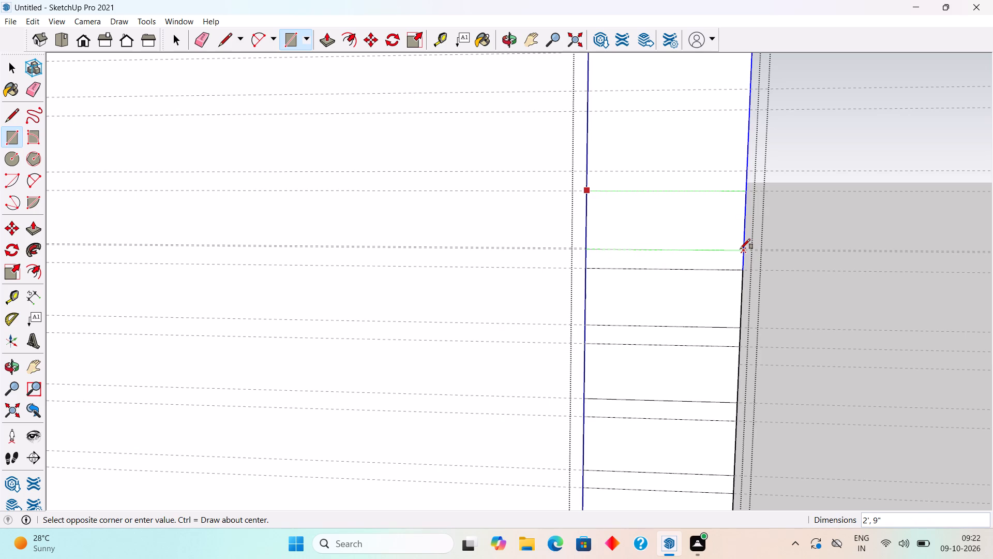
left_click(590, 113)
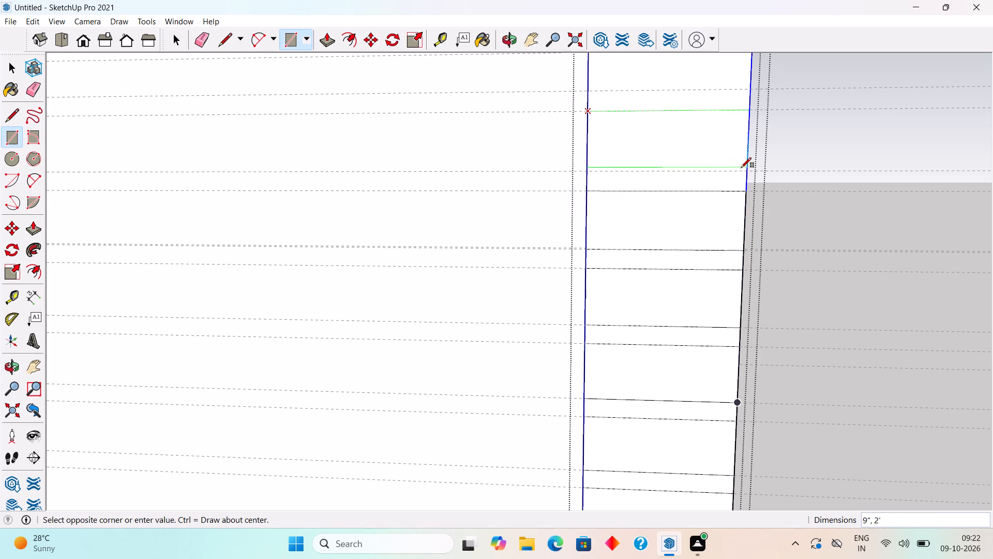
left_click(744, 172)
Add two 2' by 9" rectangles on the strip above the topmost band, aligned to the next guide pairs.
scroll(743, 174, "down", 6)
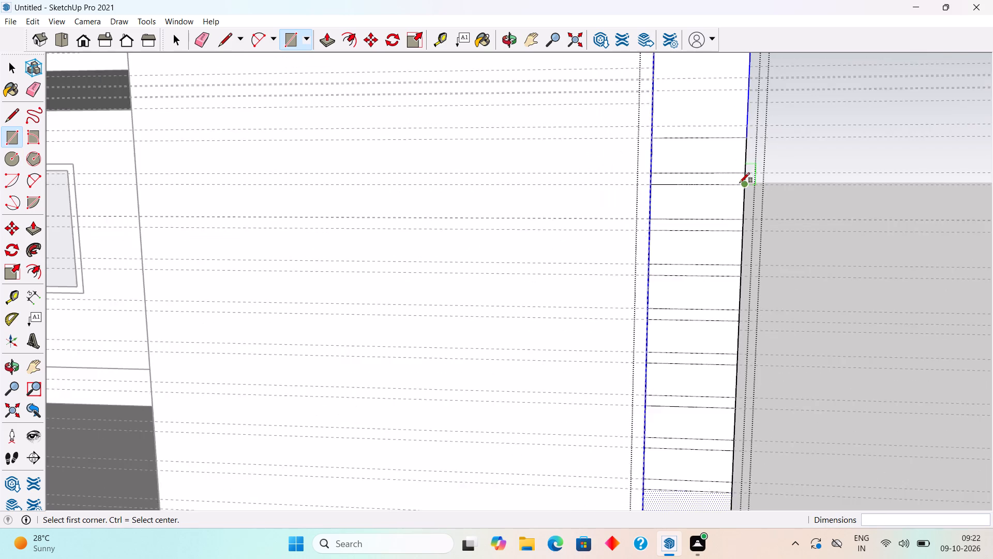
scroll(740, 183, "down", 5)
scroll(738, 180, "down", 20)
scroll(738, 180, "down", 2)
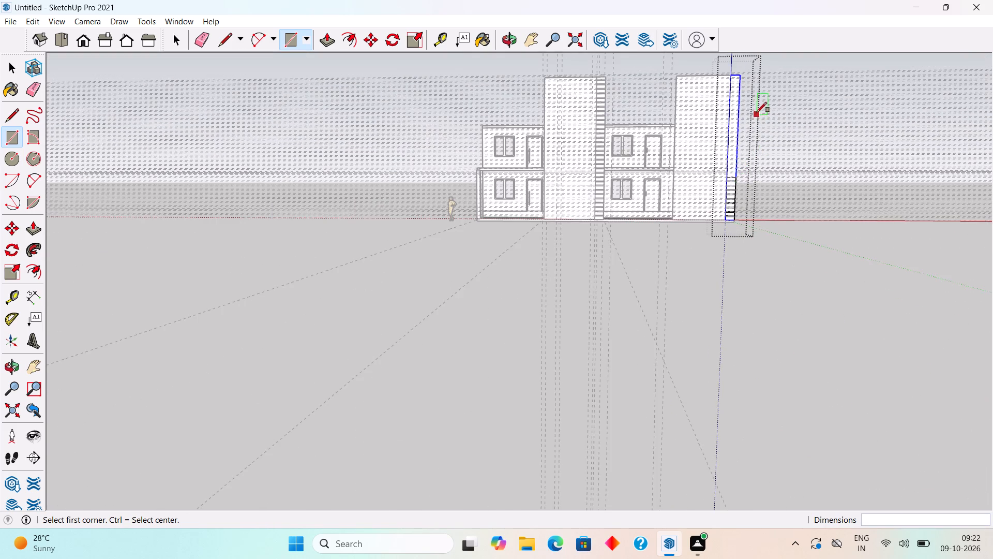
scroll(757, 112, "up", 20)
scroll(762, 294, "up", 3)
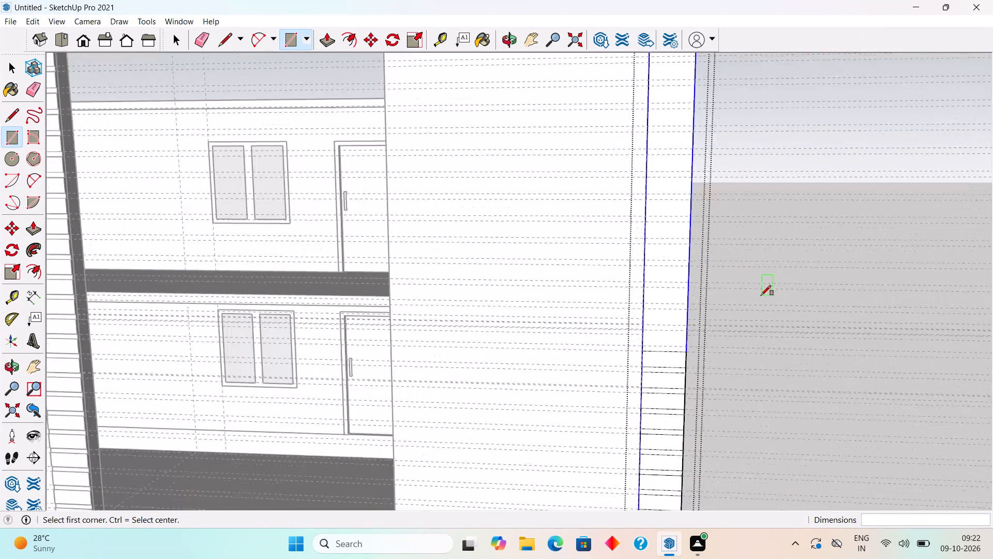
scroll(755, 294, "up", 4)
scroll(665, 385, "up", 10)
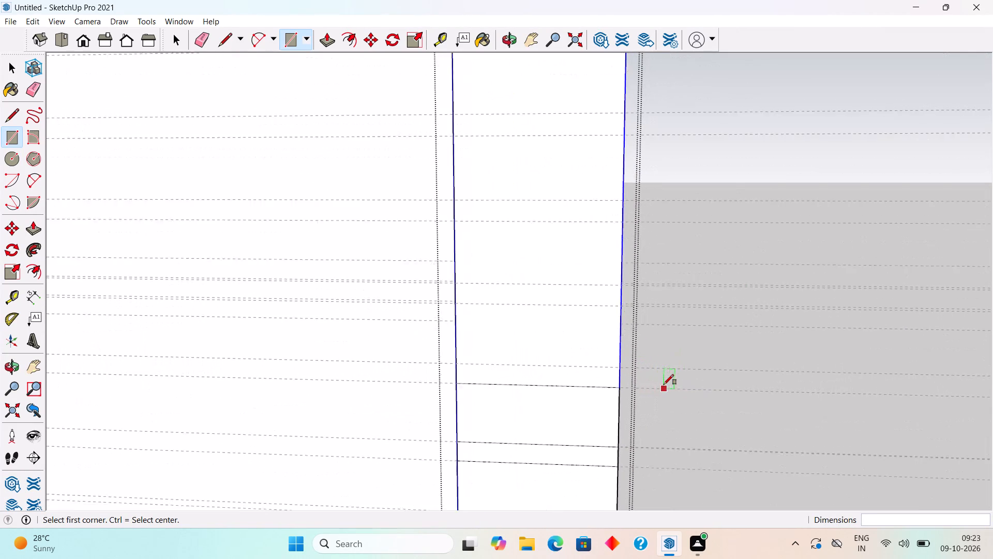
scroll(664, 385, "up", 2)
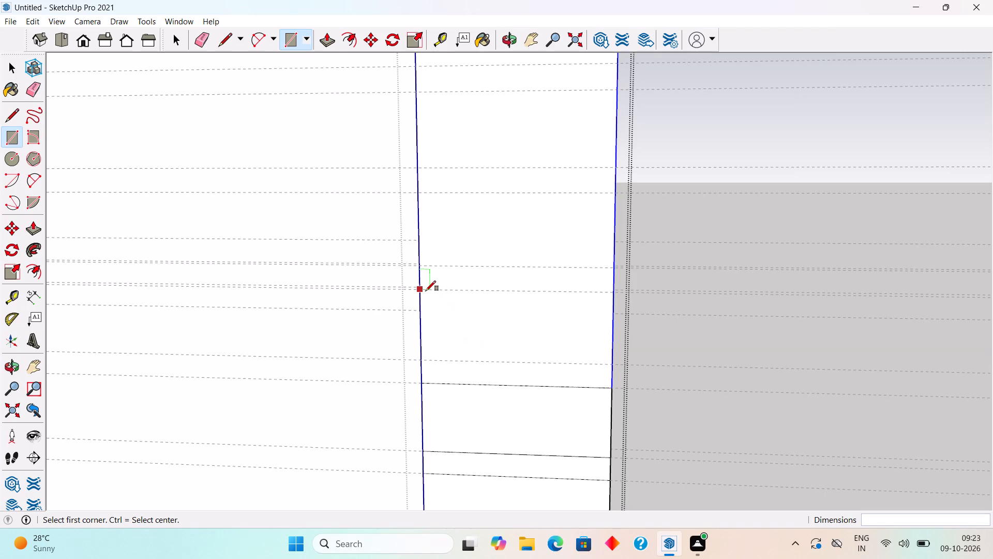
left_click(422, 290)
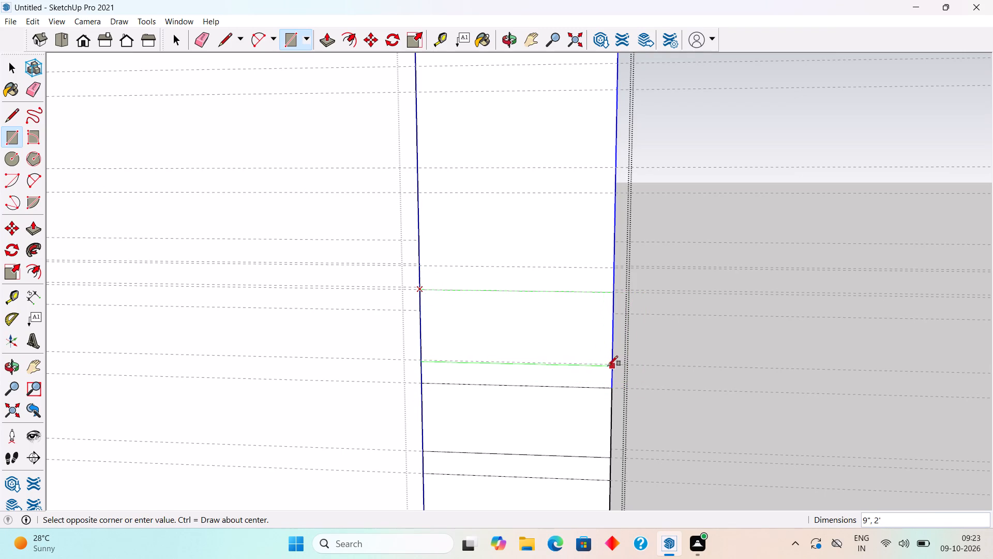
scroll(611, 367, "up", 10)
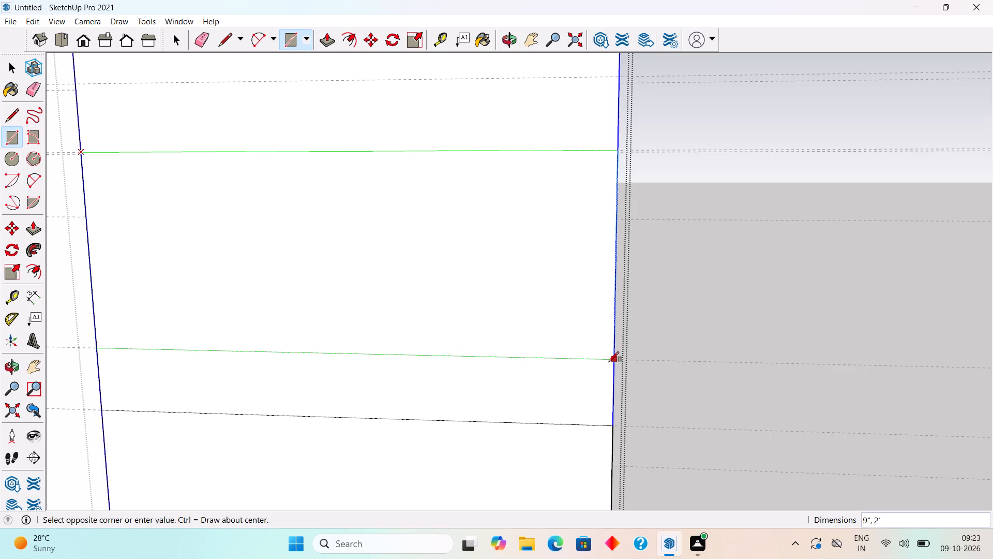
scroll(609, 362, "up", 4)
left_click(620, 362)
scroll(621, 362, "down", 12)
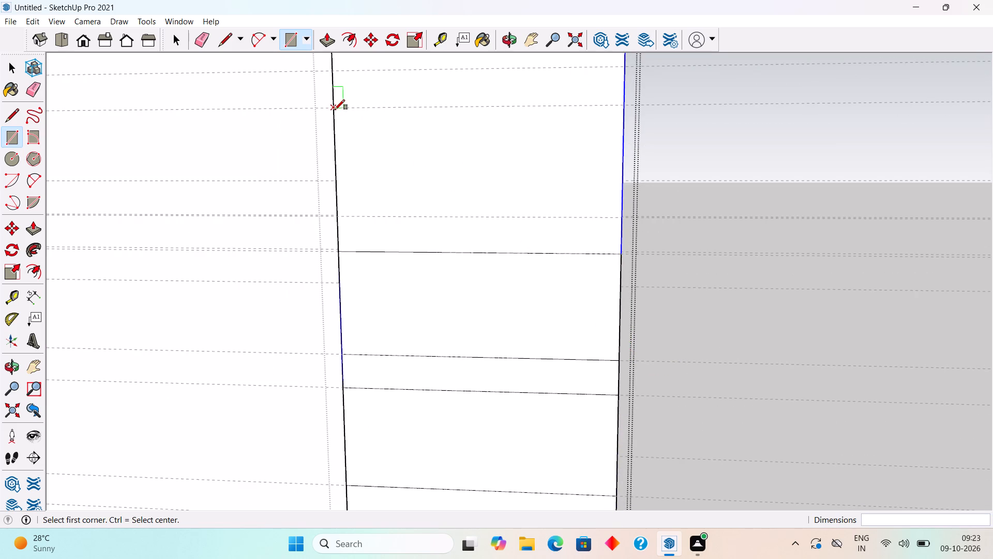
left_click(335, 110)
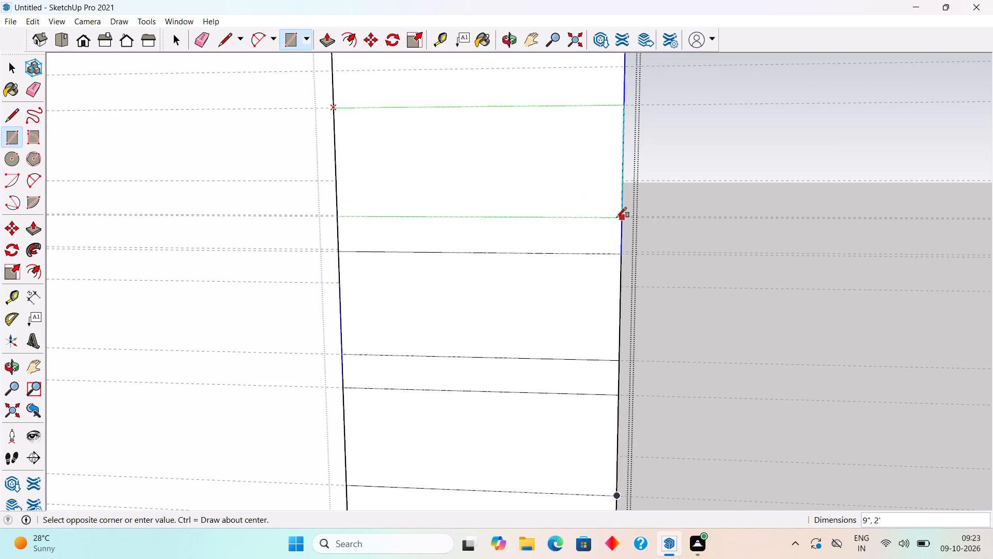
left_click(619, 219)
Draw a 2' by 9" rectangle across the end panel's strip, between the next guide pair above the topmost band.
scroll(620, 223, "down", 12)
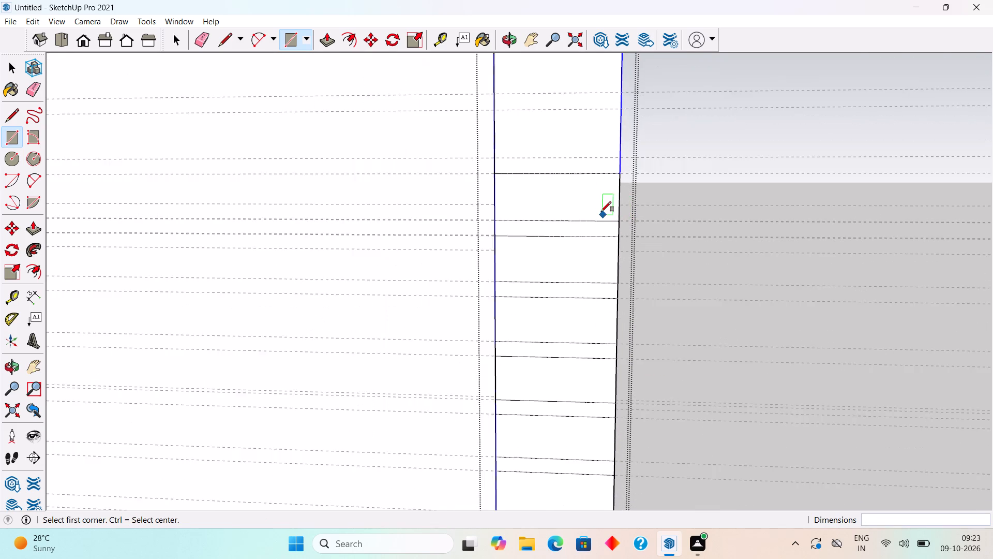
scroll(601, 212, "down", 18)
scroll(619, 71, "up", 7)
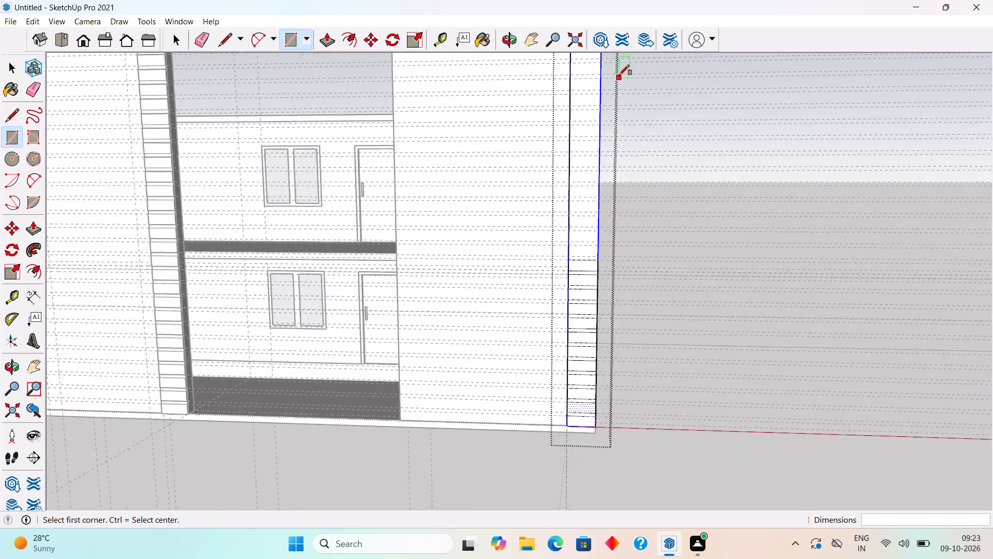
scroll(619, 75, "up", 6)
scroll(624, 223, "up", 3)
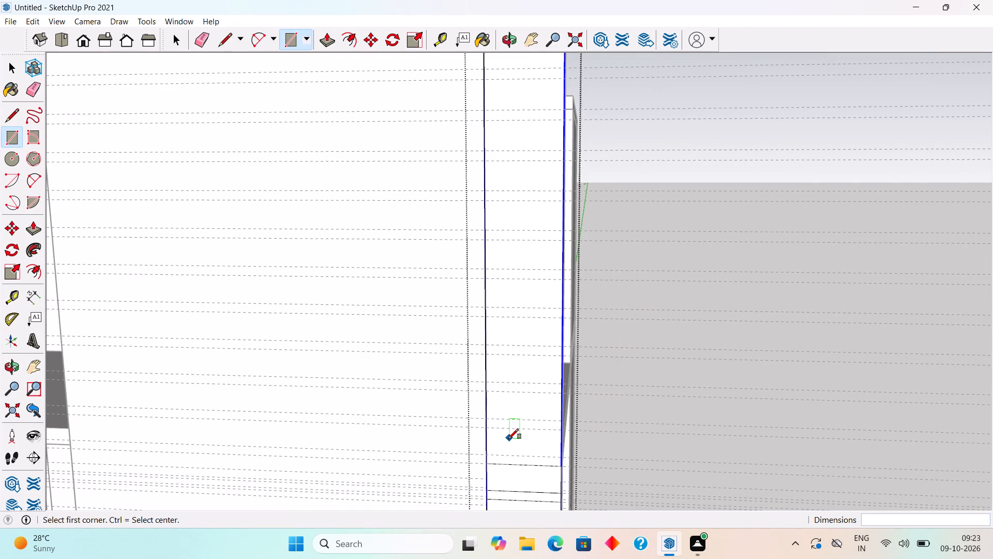
left_click(489, 429)
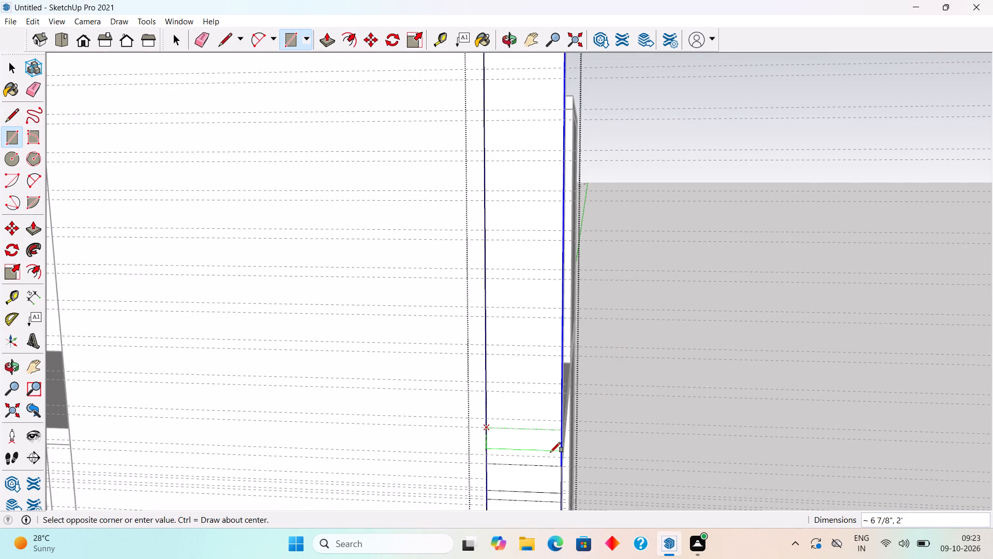
scroll(553, 463, "up", 3)
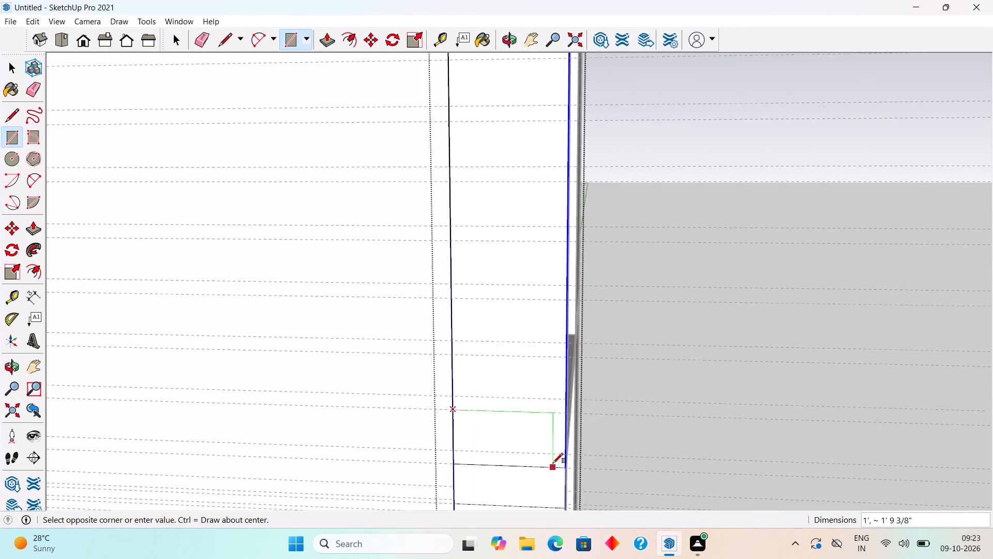
scroll(553, 463, "up", 9)
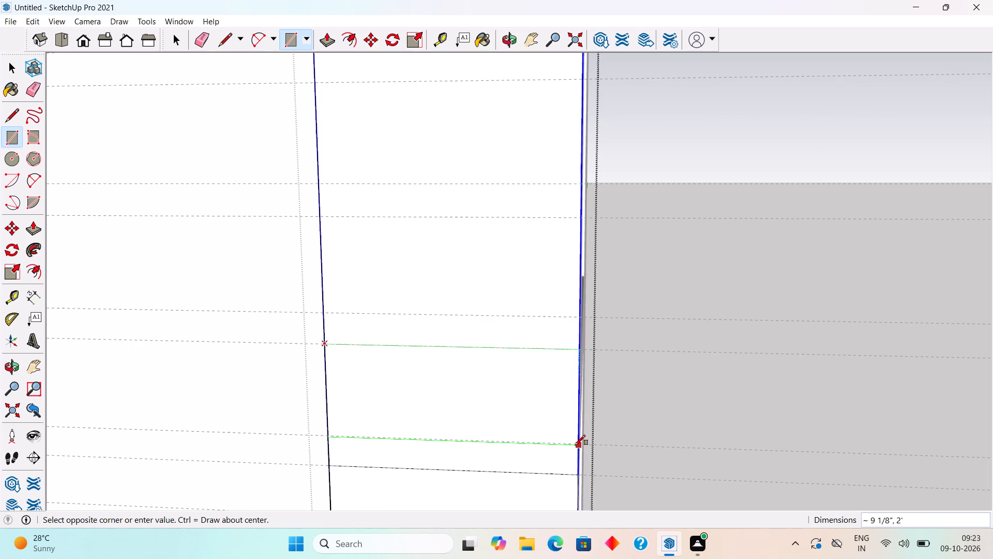
scroll(576, 447, "up", 10)
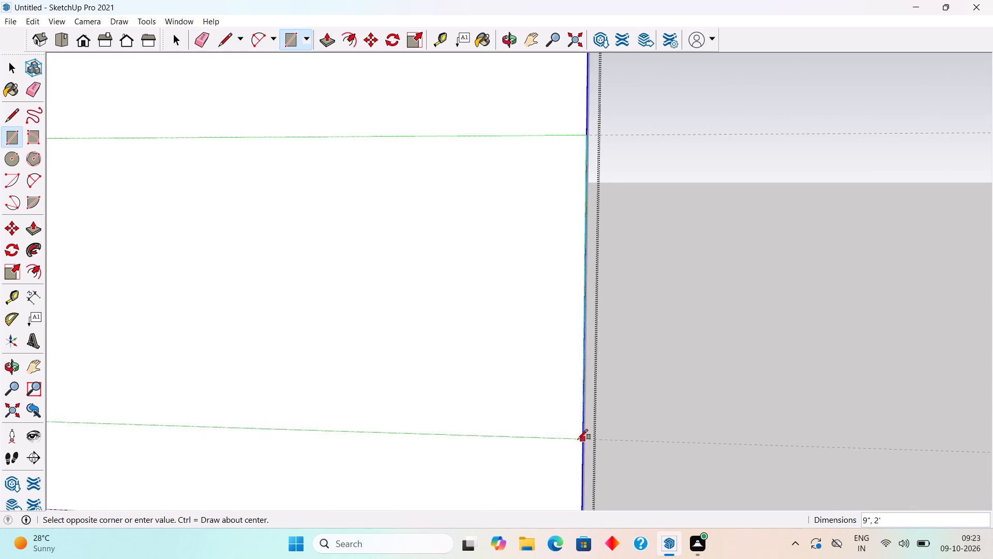
scroll(578, 439, "up", 4)
left_click(588, 439)
Continue the banding up the end panel's strip with two more 2' by 9" rectangles snapped to successive guide pairs.
scroll(577, 440, "down", 11)
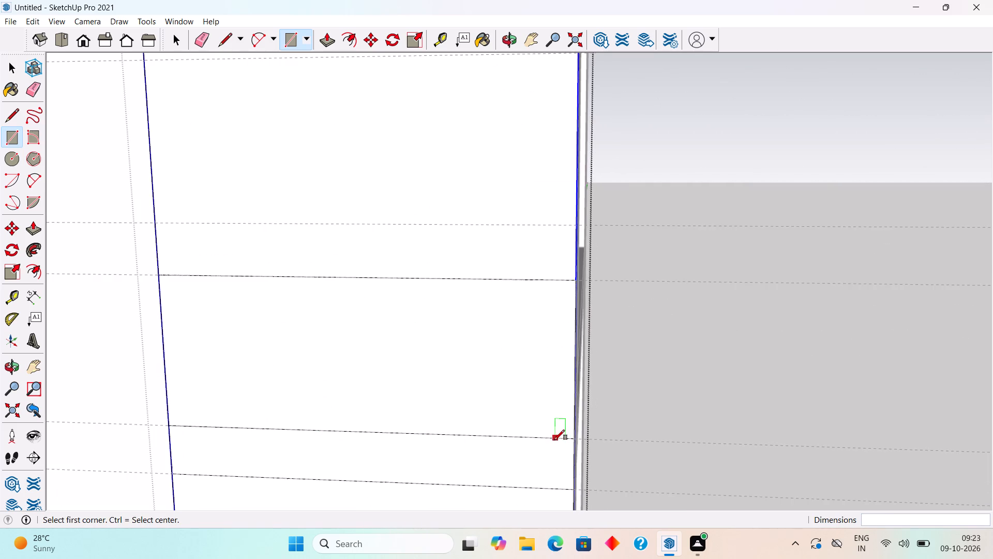
scroll(534, 423, "down", 8)
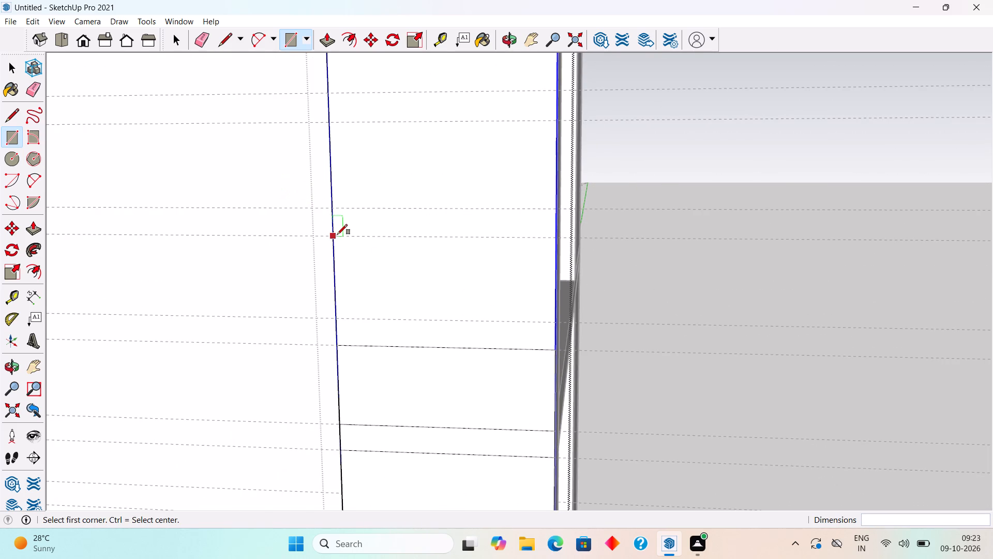
left_click(334, 235)
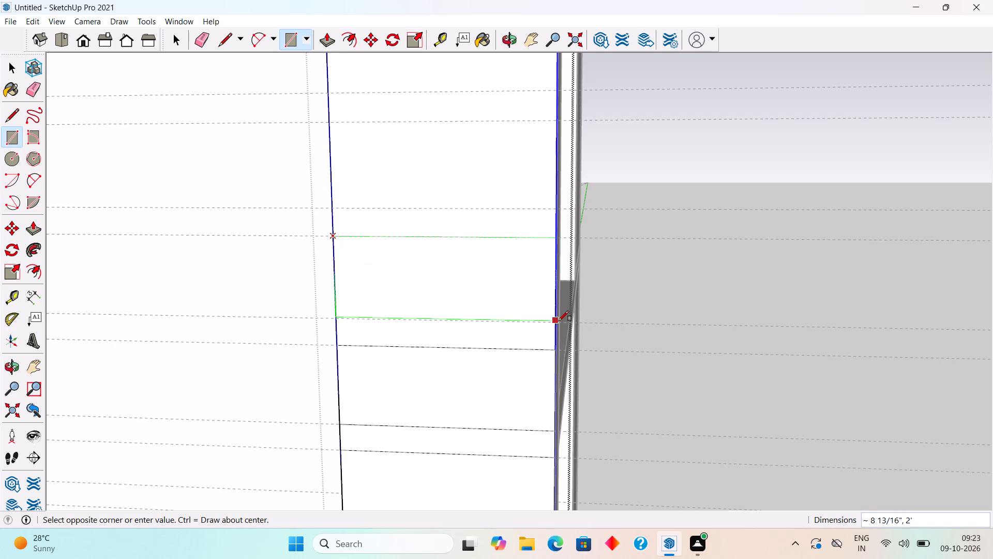
scroll(551, 322, "up", 10)
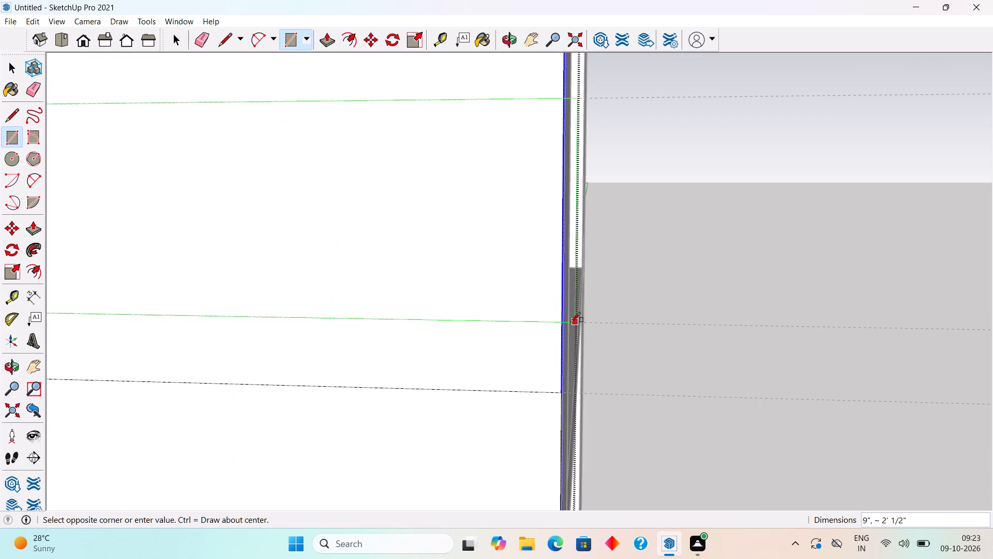
left_click(559, 322)
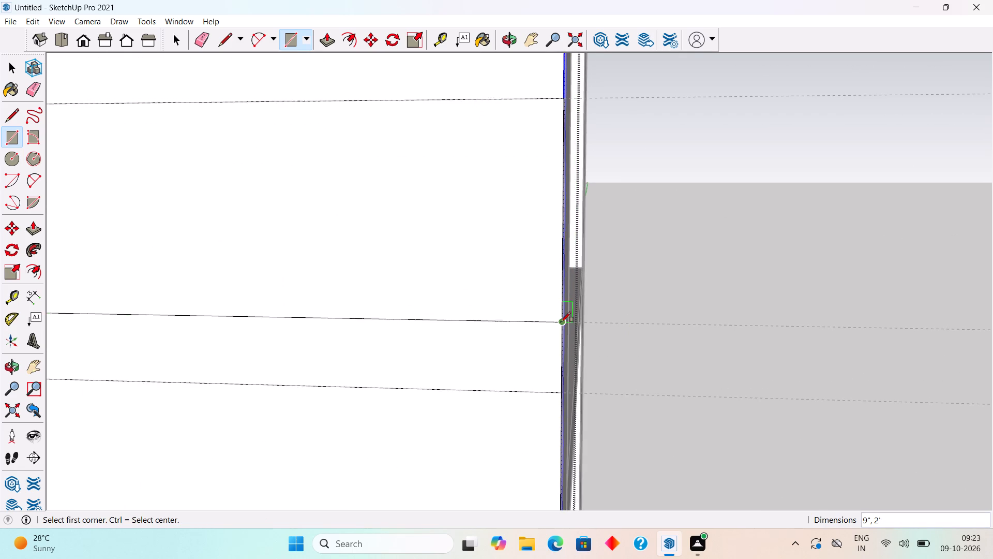
scroll(561, 322, "down", 16)
scroll(426, 198, "up", 3)
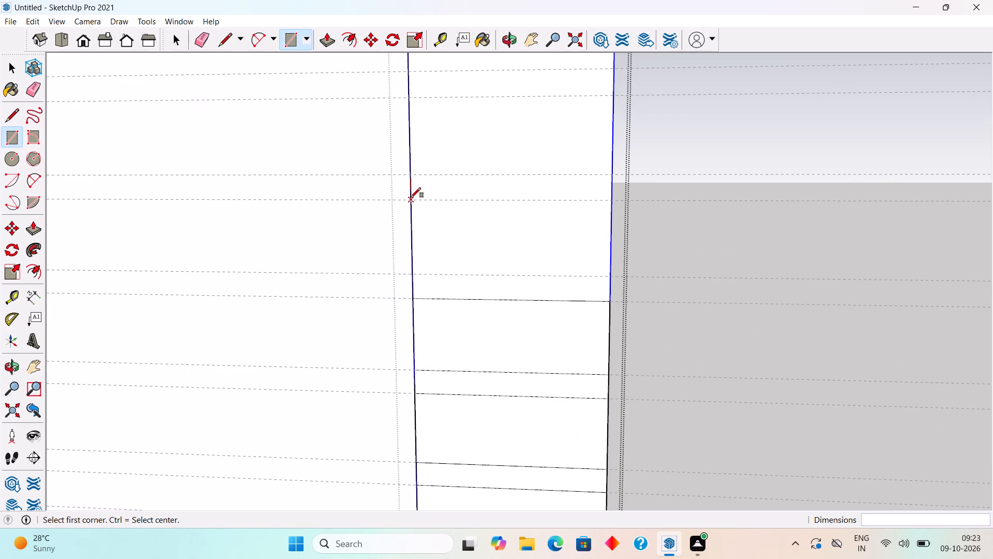
left_click(411, 198)
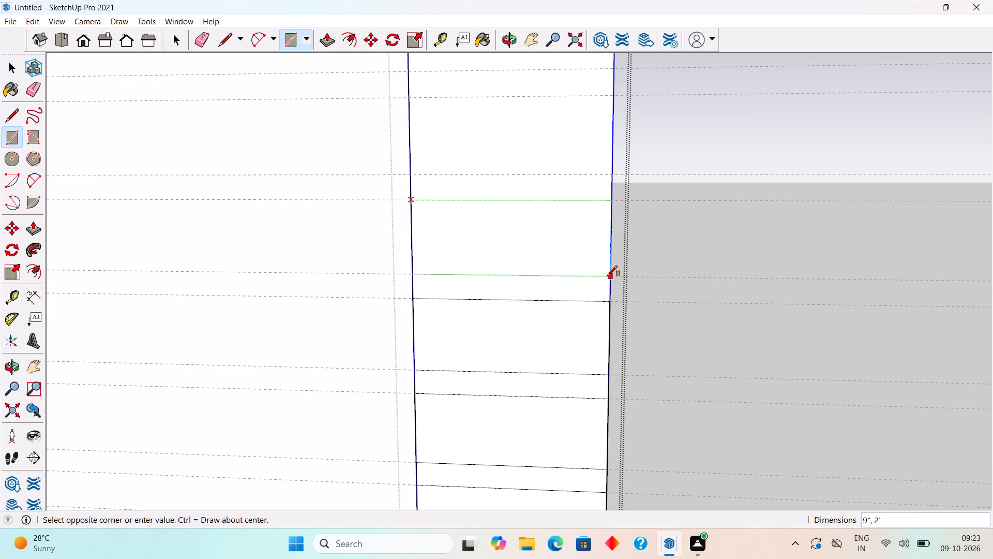
scroll(608, 278, "up", 10)
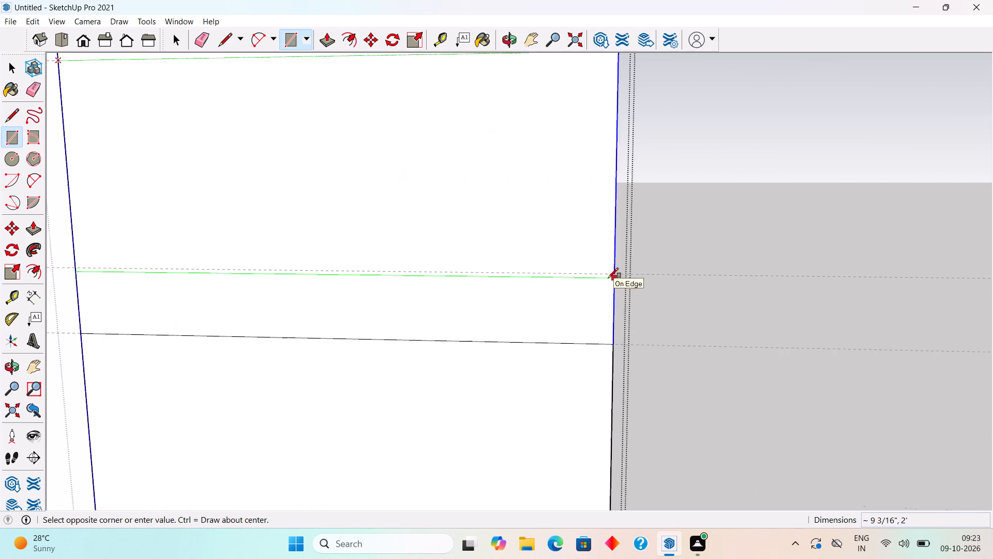
scroll(608, 278, "up", 1)
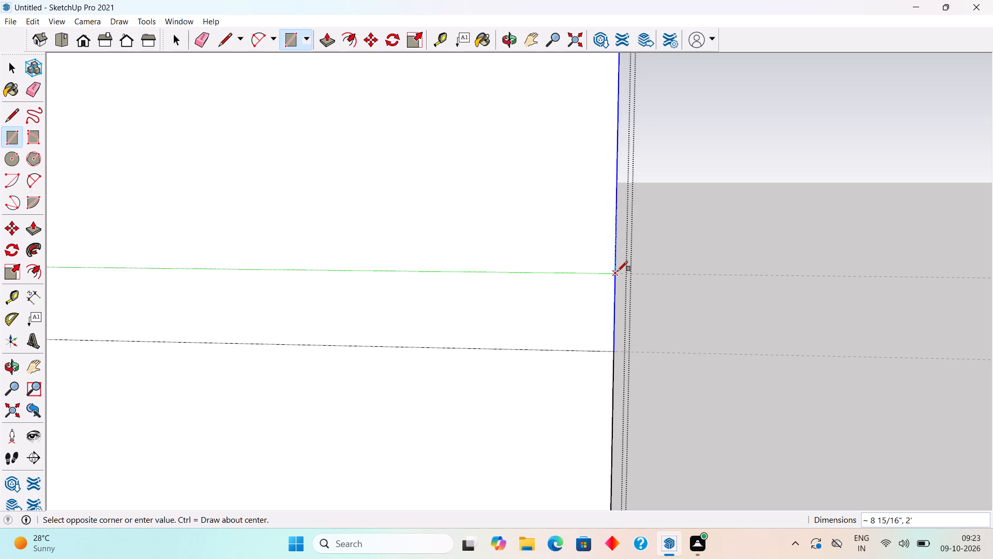
left_click(618, 271)
Add one 2' by 9" rectangle above the topmost band, starting exactly where the strip's edge meets the horizontal guide.
scroll(617, 272, "down", 18)
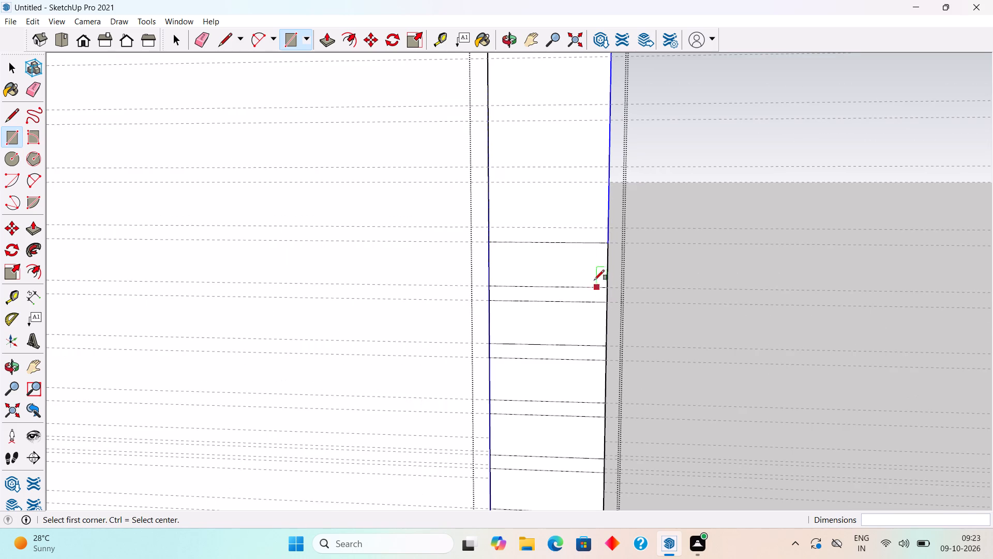
scroll(487, 158, "up", 8)
left_click(491, 192)
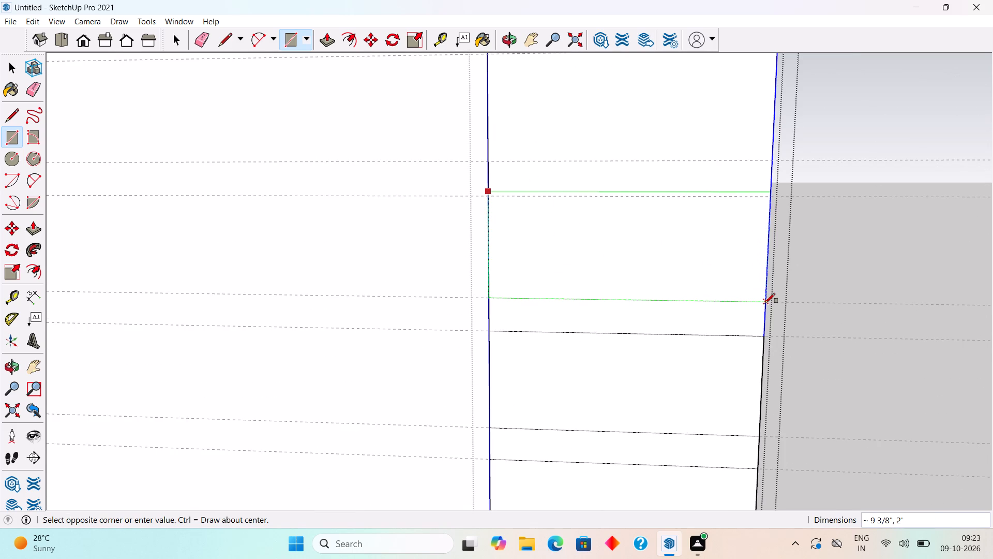
key("r")
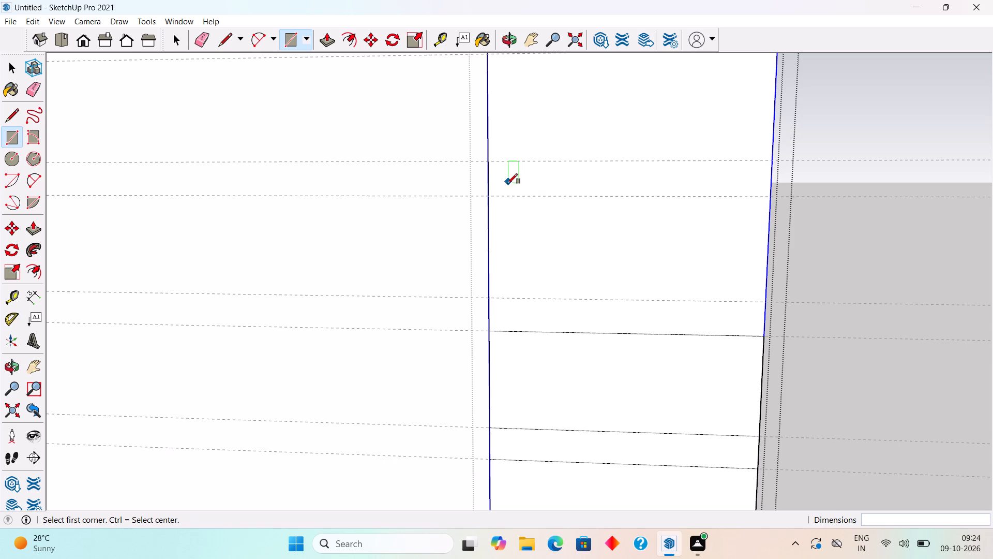
left_click(489, 197)
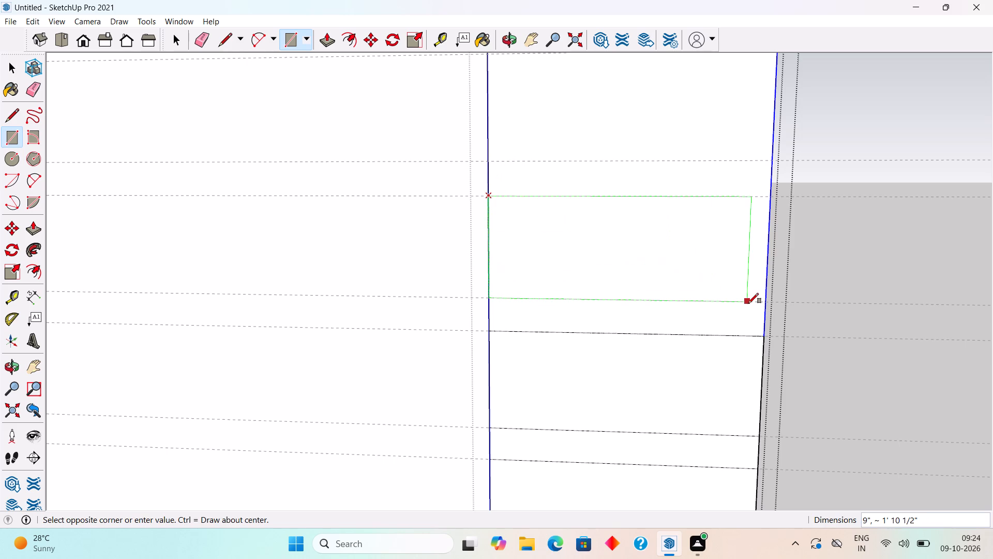
left_click(766, 304)
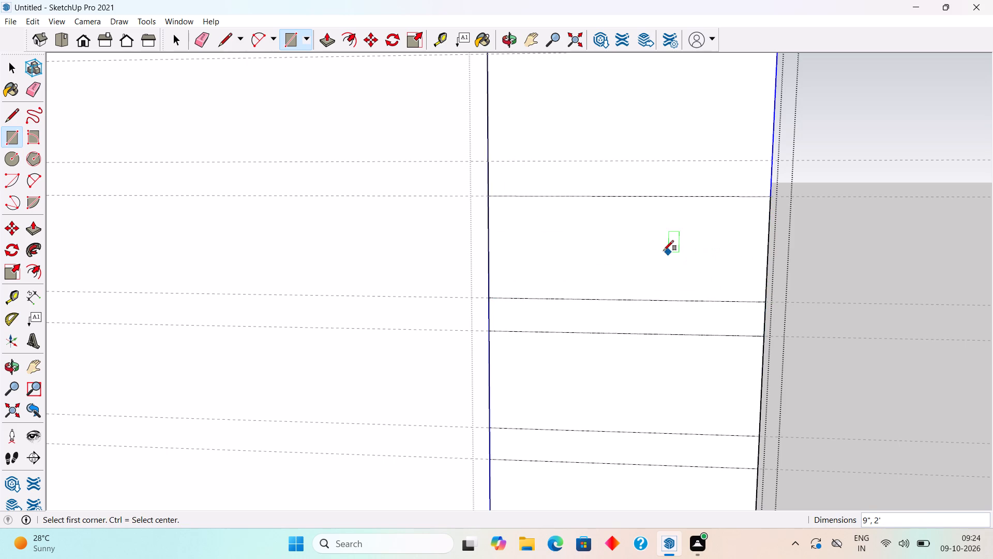
Draw another 2' by 9" rectangle across the strip on the following guide pair, keeping the narrow gap below it.
scroll(662, 249, "down", 7)
scroll(657, 242, "up", 1)
scroll(657, 242, "down", 9)
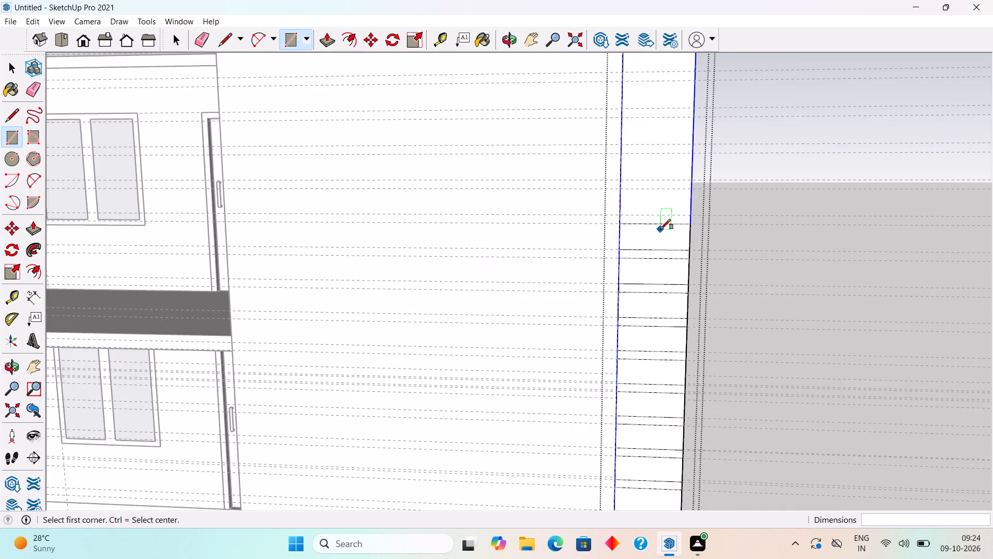
scroll(660, 229, "down", 10)
scroll(714, 56, "up", 8)
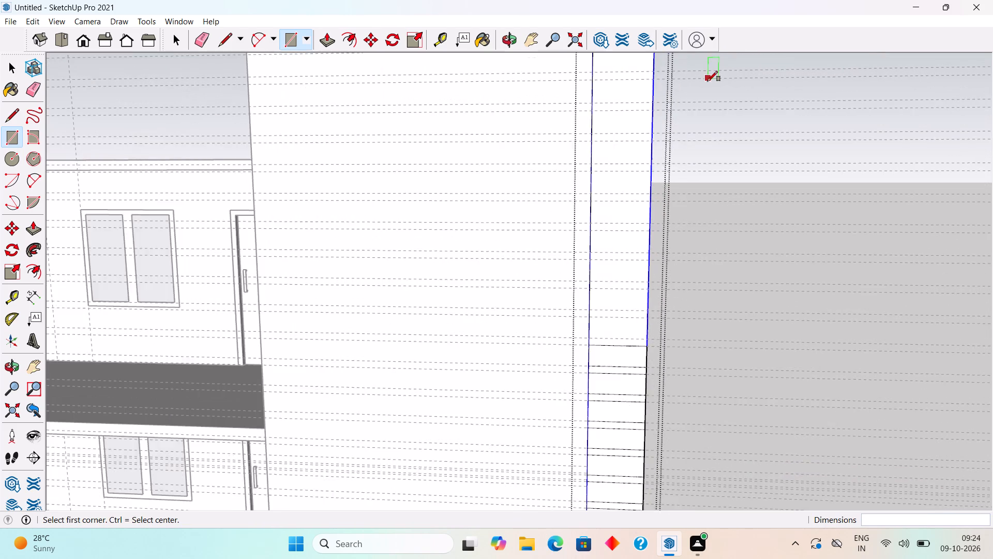
scroll(708, 81, "up", 3)
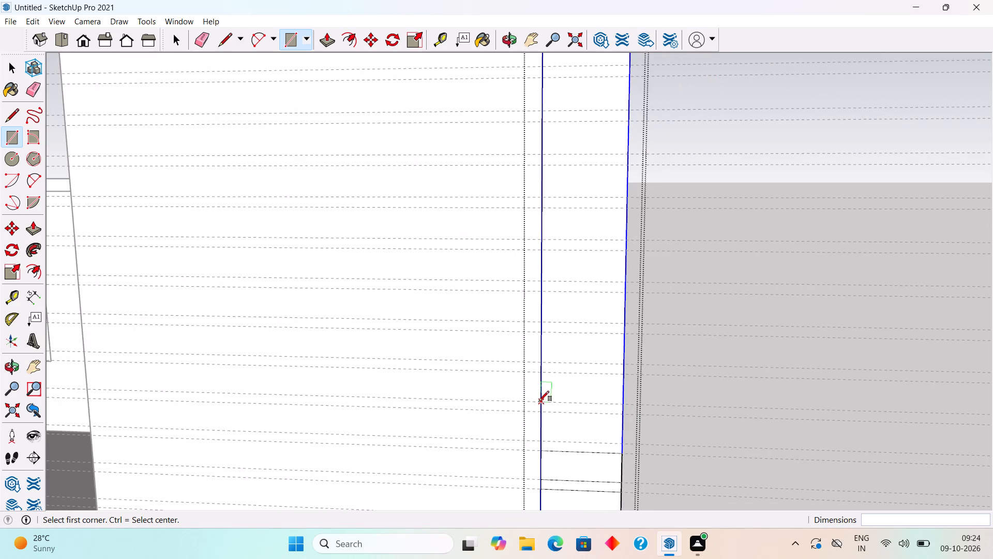
left_click(544, 410)
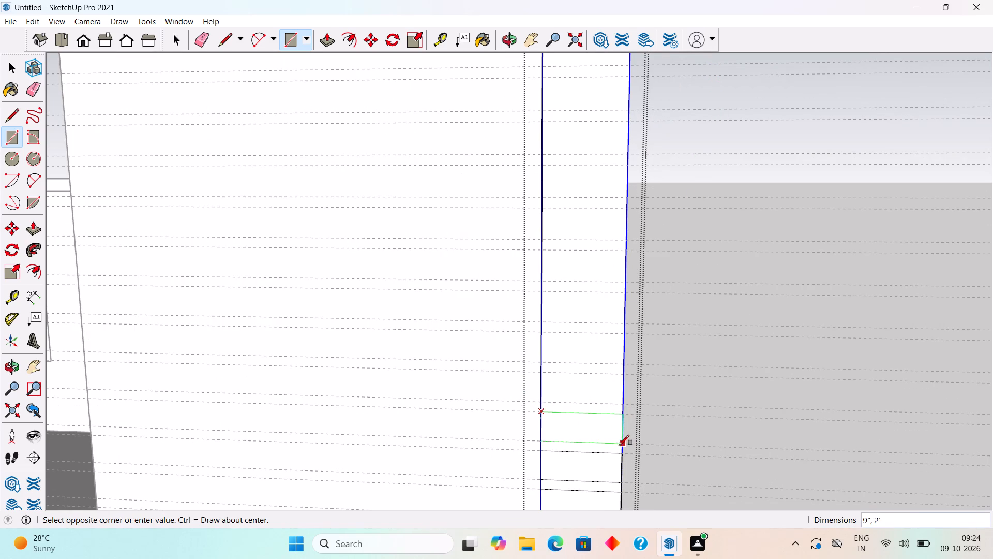
scroll(627, 442, "up", 6)
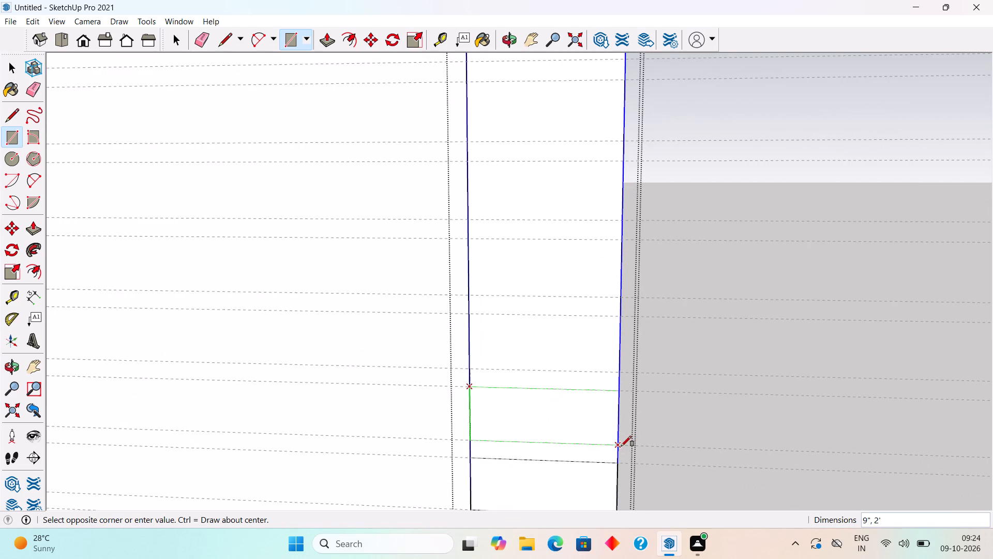
left_click(621, 445)
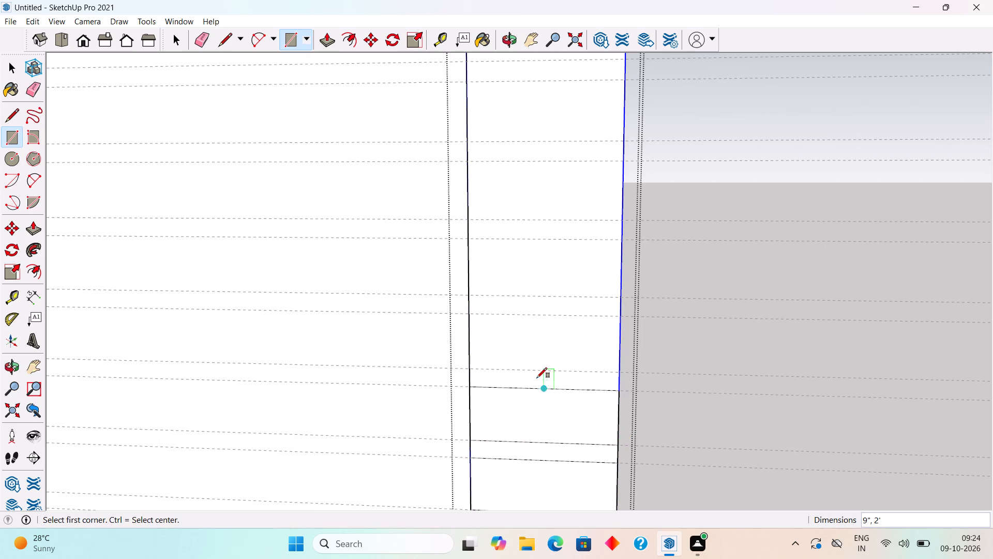
Draw two further 2' by 9" rectangles up the strip, each spanning its full width between the next horizontal guides.
left_click(470, 314)
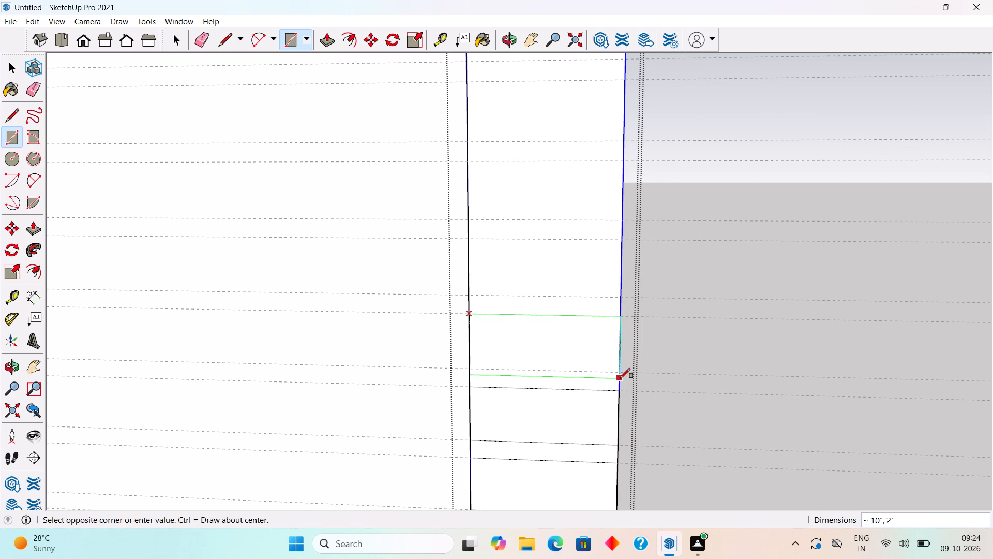
scroll(615, 375, "up", 8)
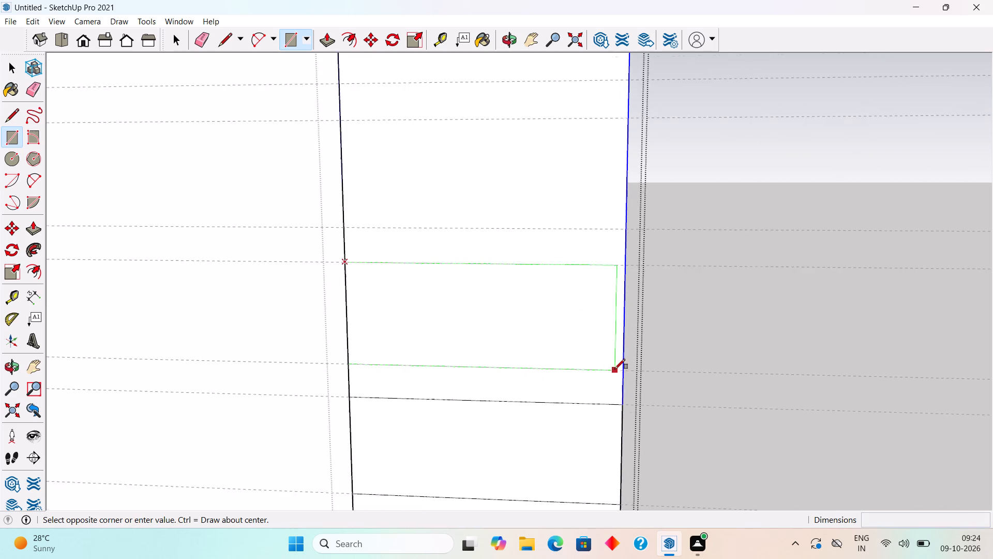
scroll(615, 369, "up", 3)
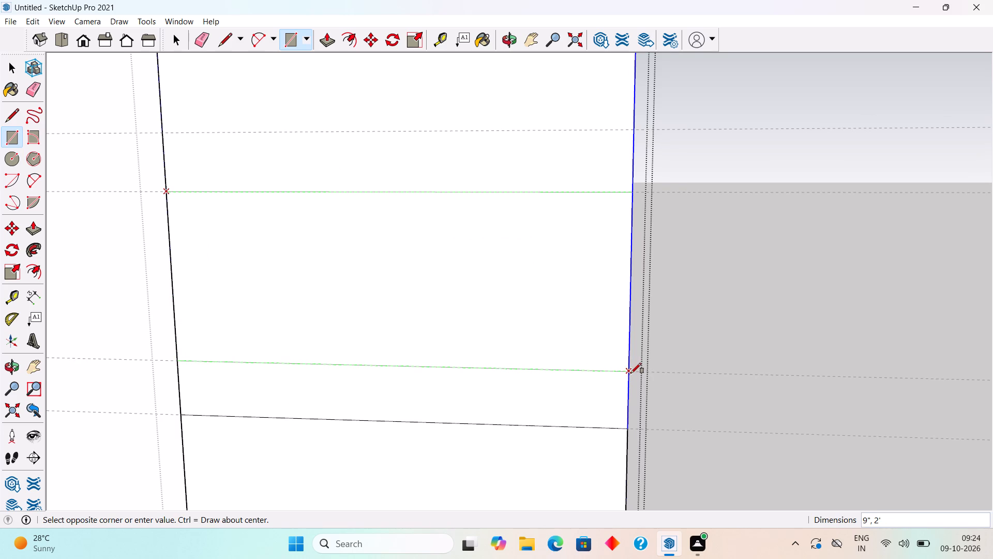
left_click(631, 373)
scroll(536, 322, "down", 9)
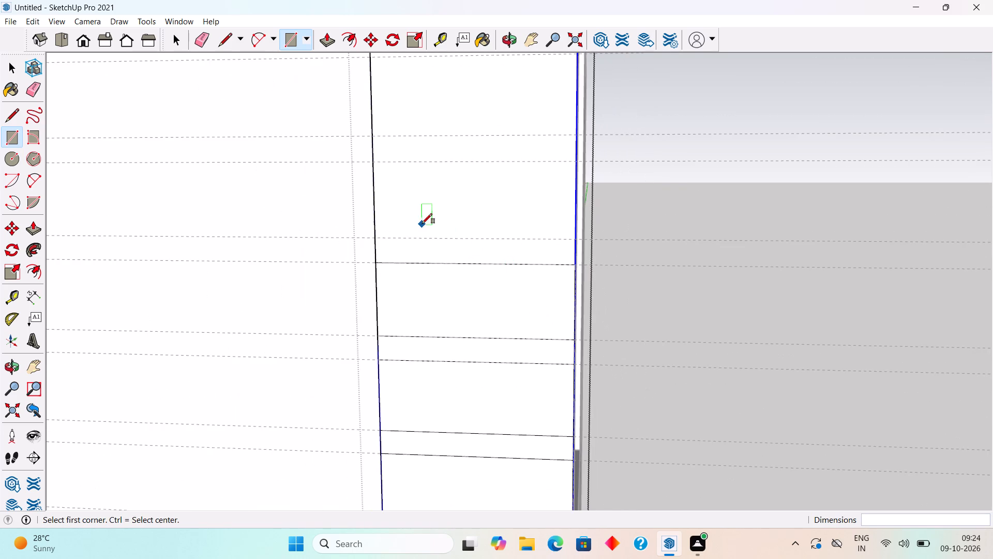
left_click(375, 161)
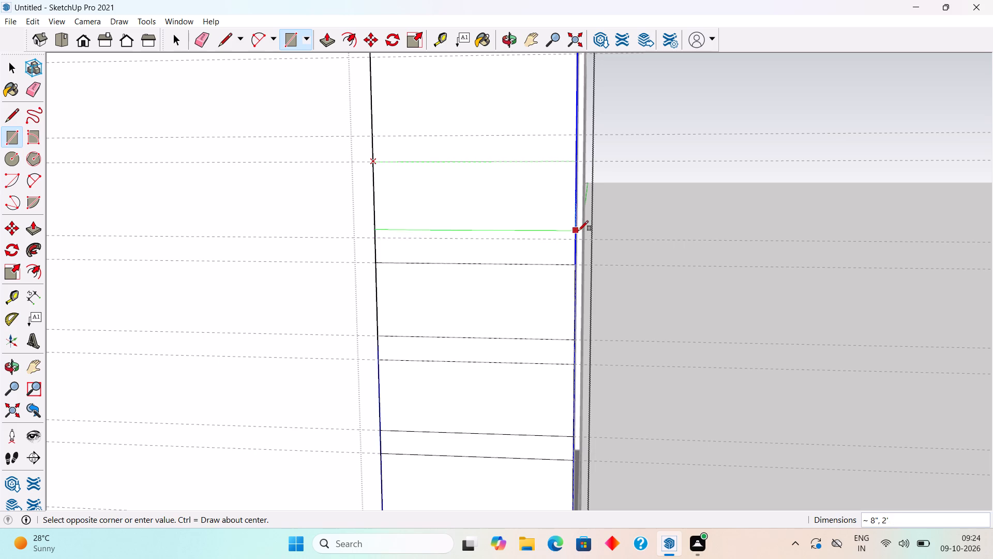
scroll(577, 233, "up", 15)
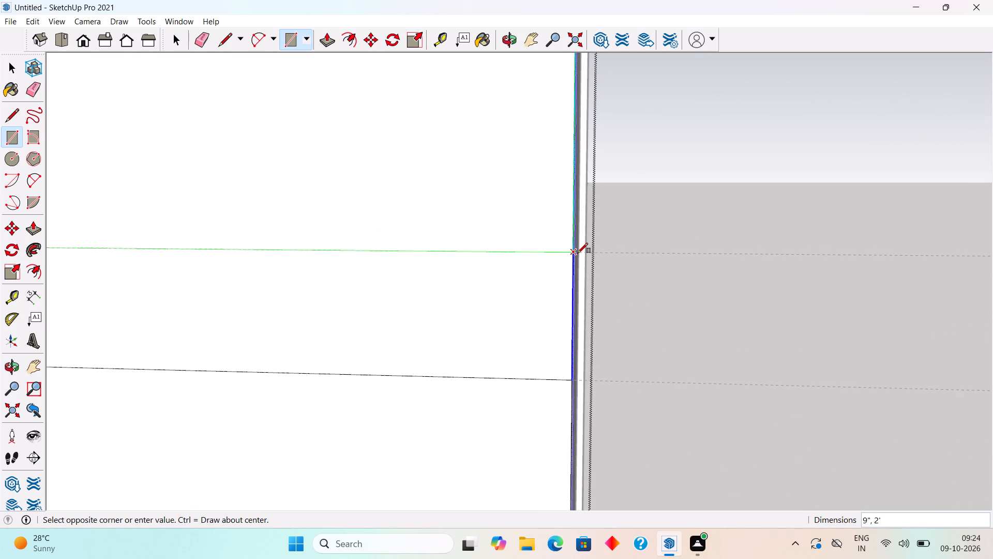
left_click(578, 253)
scroll(578, 252, "down", 20)
scroll(578, 252, "down", 7)
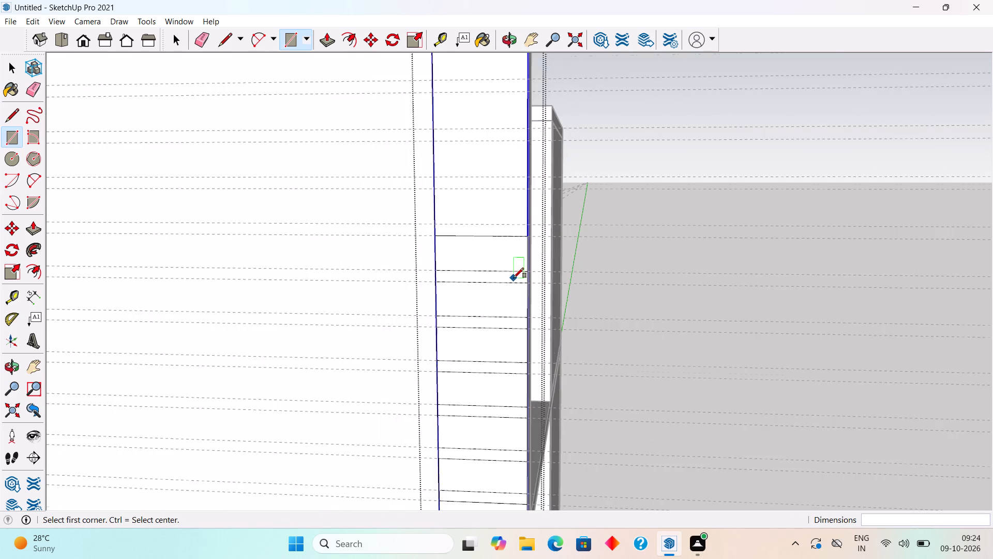
scroll(514, 278, "down", 11)
scroll(529, 161, "up", 8)
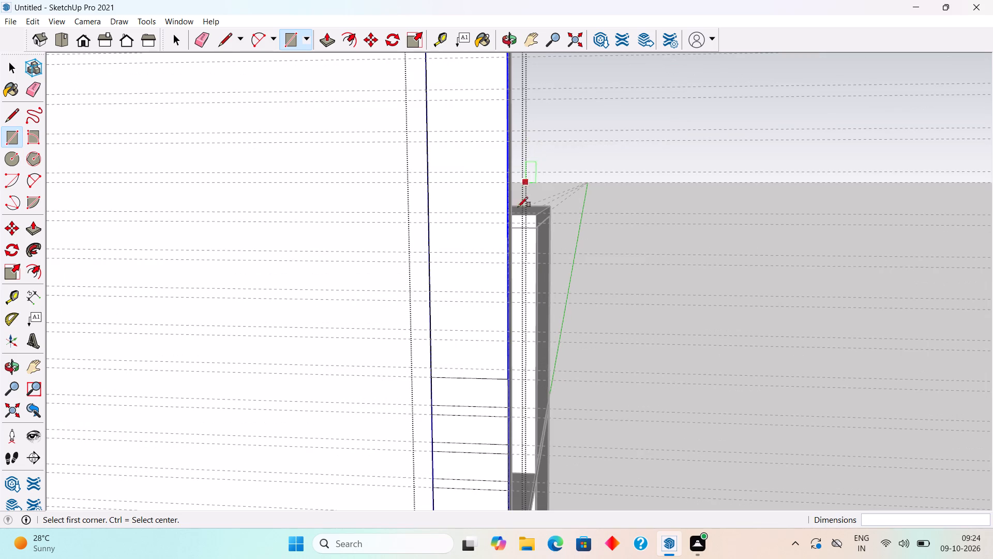
Draw two more 2' by about 9" rectangles up the end panel's strip, each between the next pair of horizontal guides.
scroll(486, 288, "up", 4)
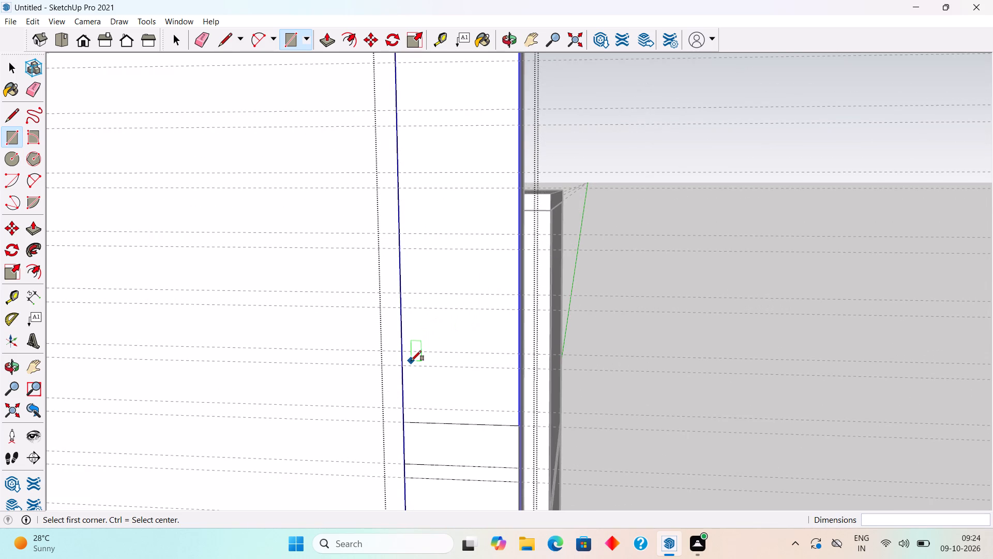
left_click(403, 367)
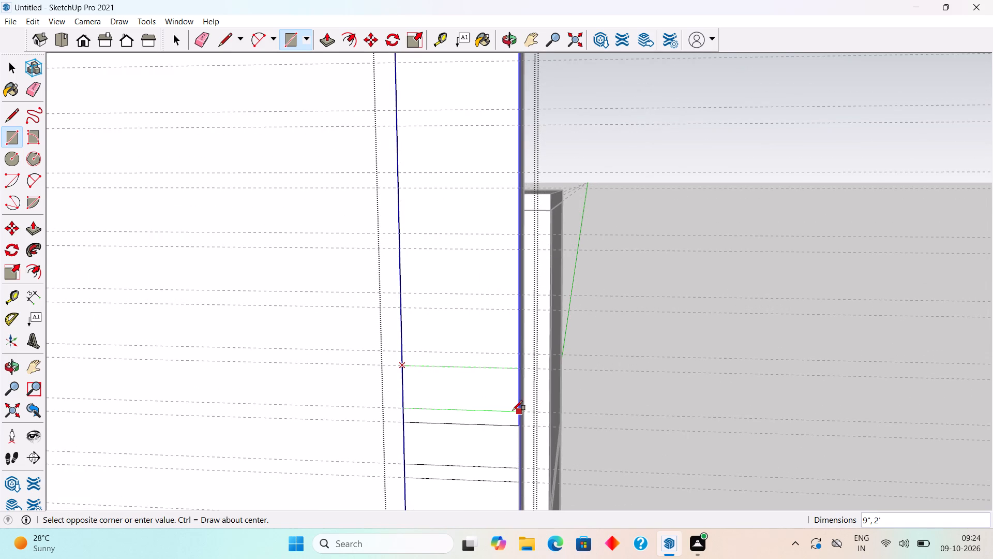
scroll(521, 409, "up", 6)
scroll(517, 405, "down", 1)
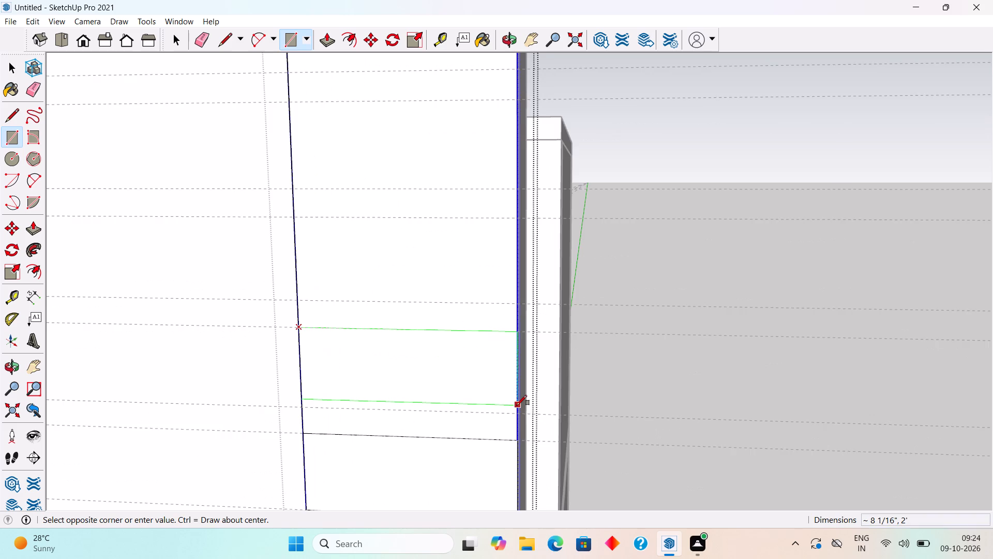
scroll(517, 405, "up", 3)
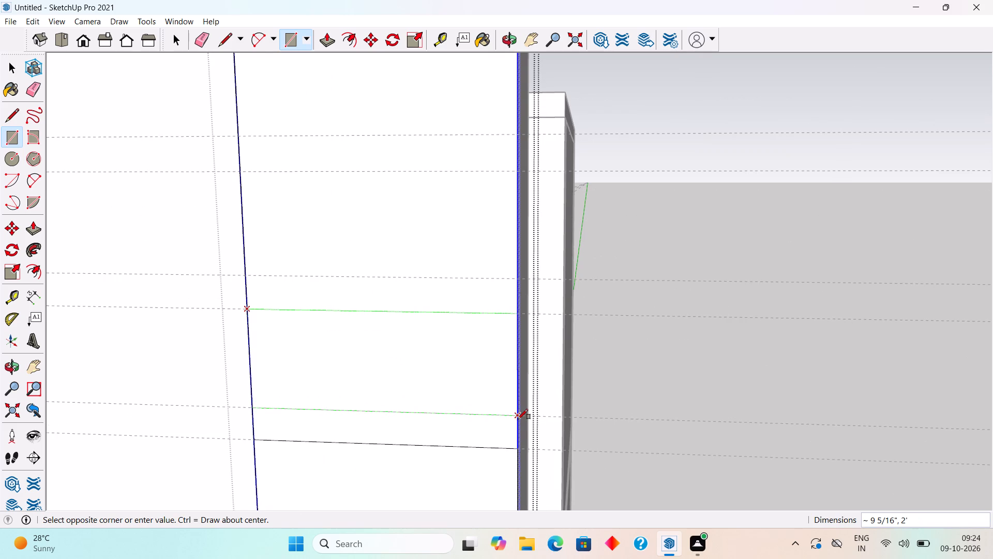
left_click(518, 419)
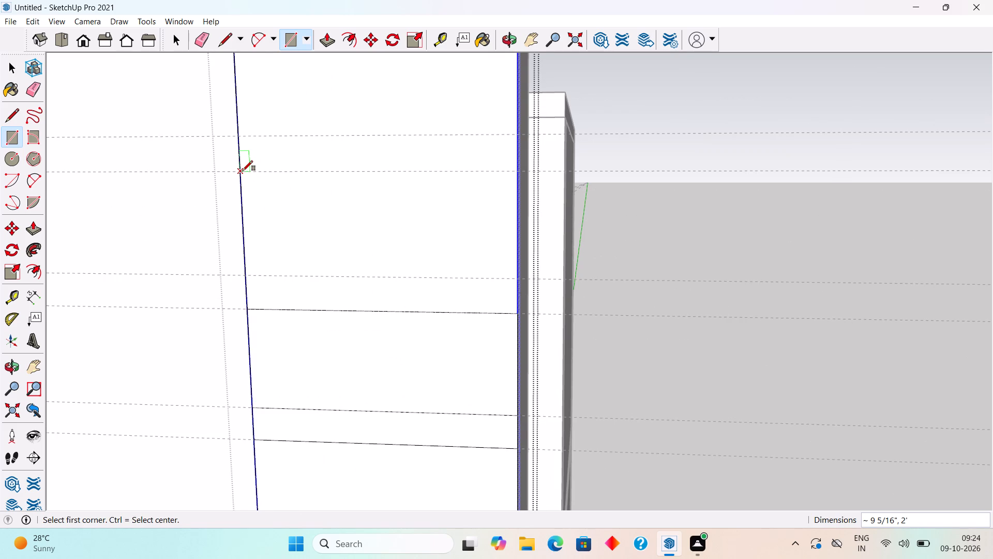
left_click(243, 171)
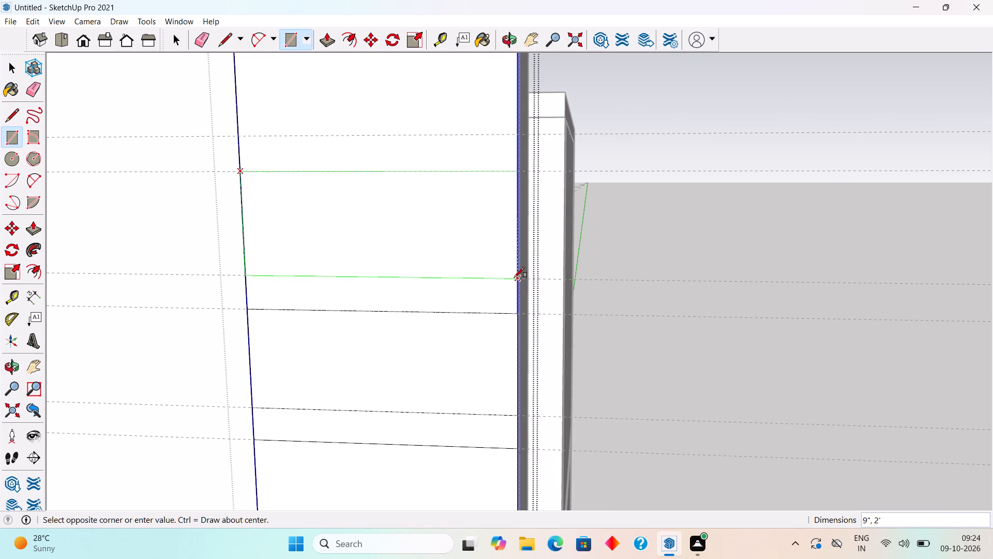
left_click(514, 277)
Add two further full-width 2' by about 9" rectangles above the topmost band, keeping the narrow guide gap below each.
scroll(514, 277, "down", 10)
scroll(509, 287, "up", 1)
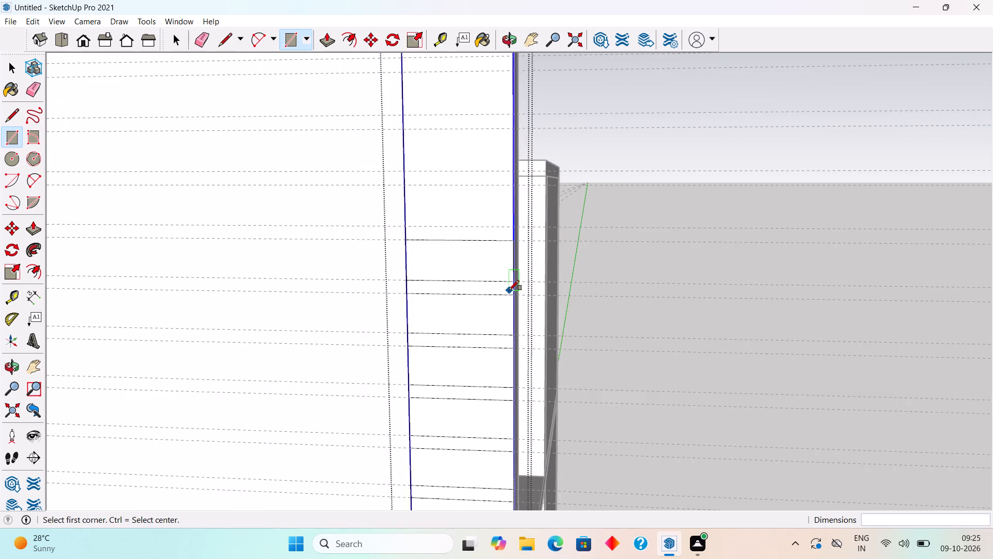
scroll(509, 290, "down", 17)
scroll(548, 154, "up", 10)
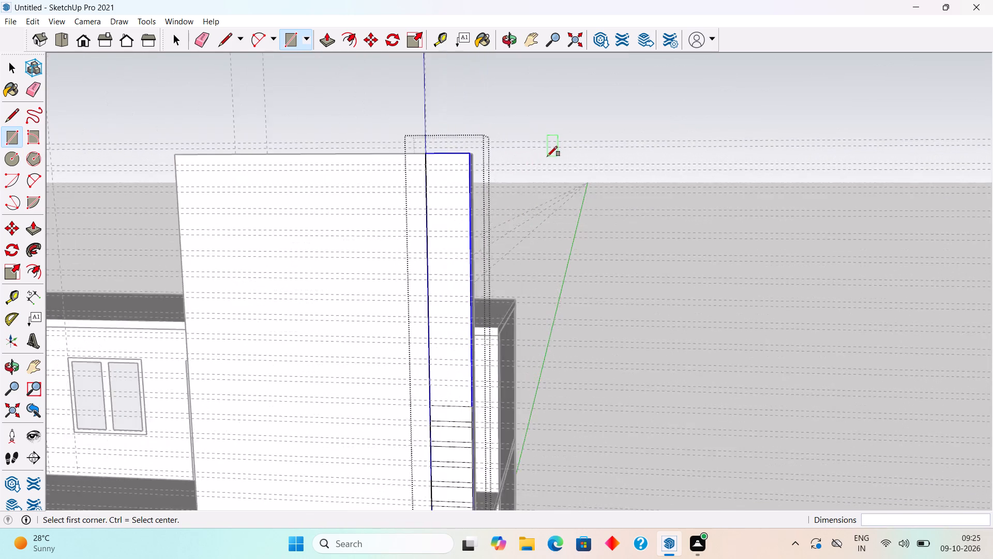
scroll(547, 156, "up", 3)
scroll(511, 238, "down", 1)
scroll(531, 365, "down", 1)
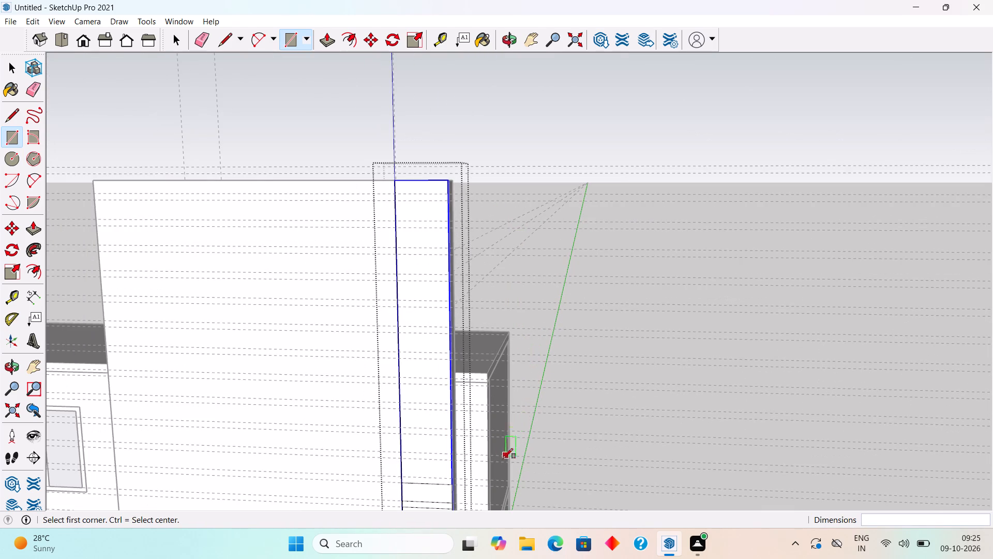
scroll(478, 496, "up", 2)
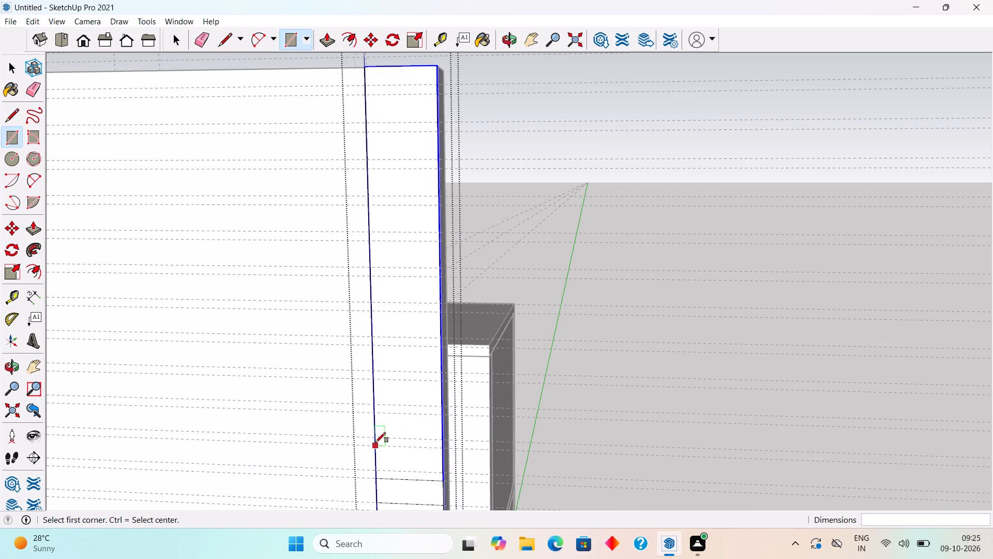
left_click(376, 444)
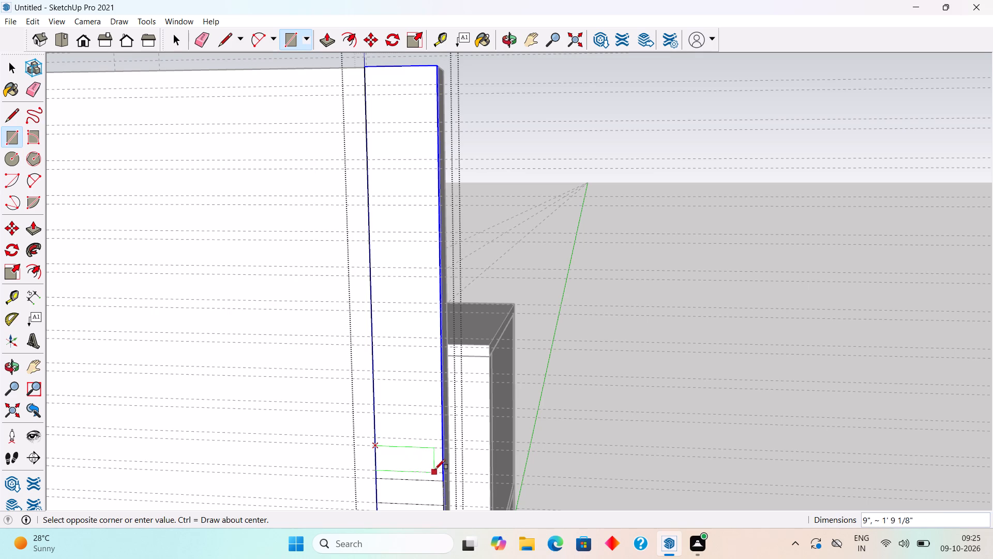
scroll(446, 474, "up", 3)
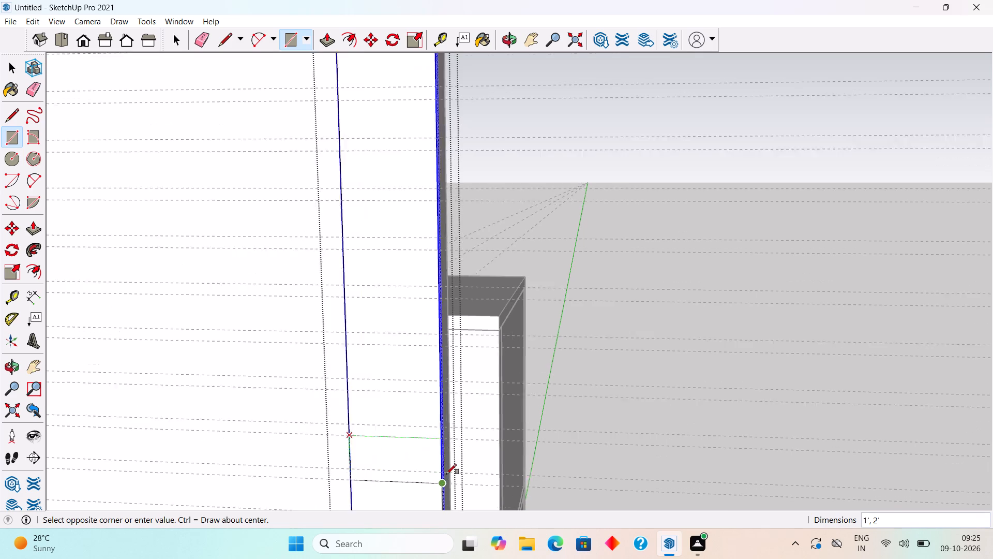
scroll(446, 474, "up", 2)
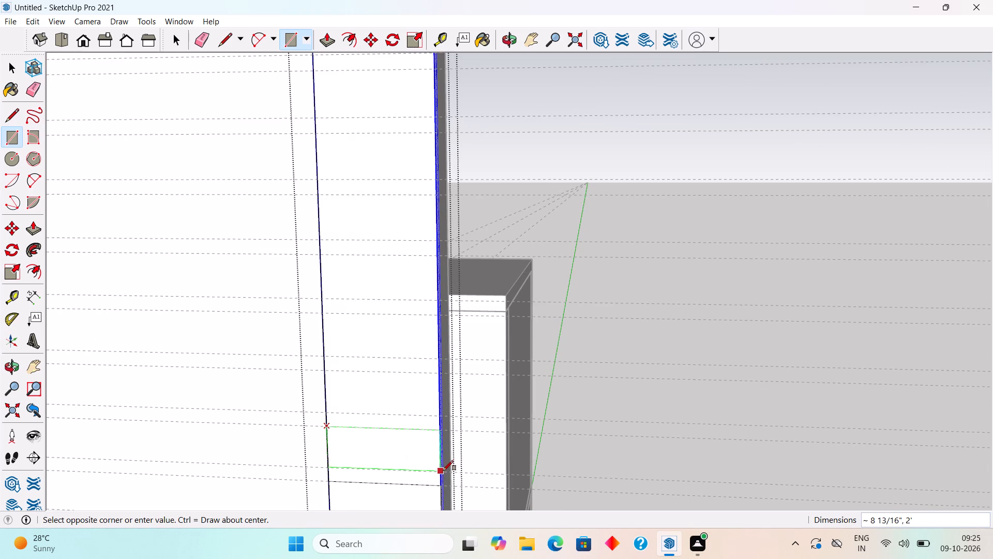
left_click(438, 472)
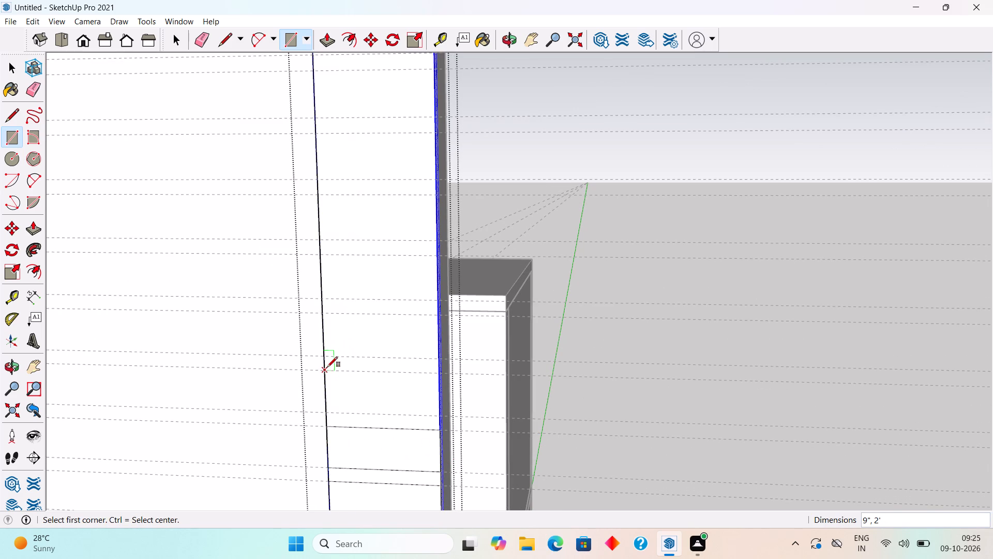
left_click(326, 371)
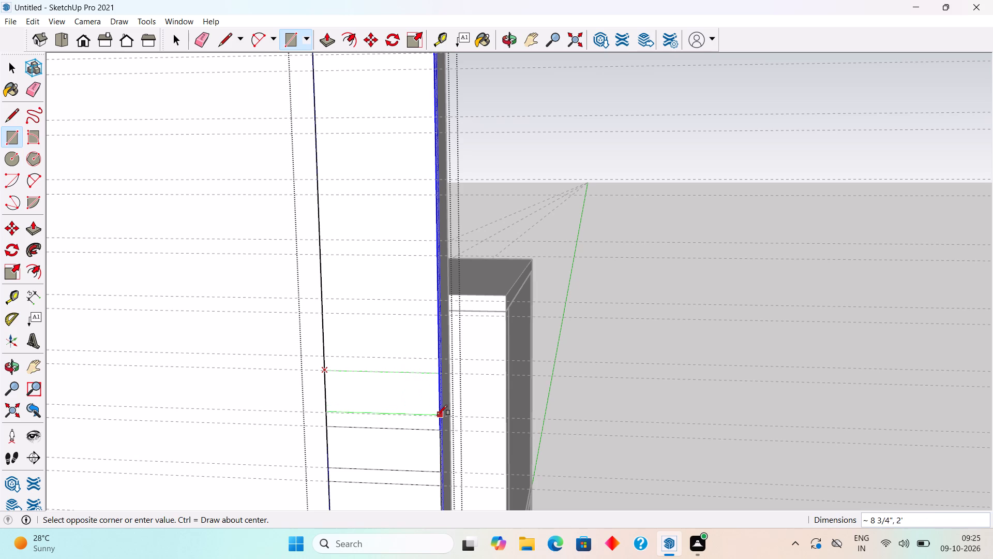
left_click(441, 419)
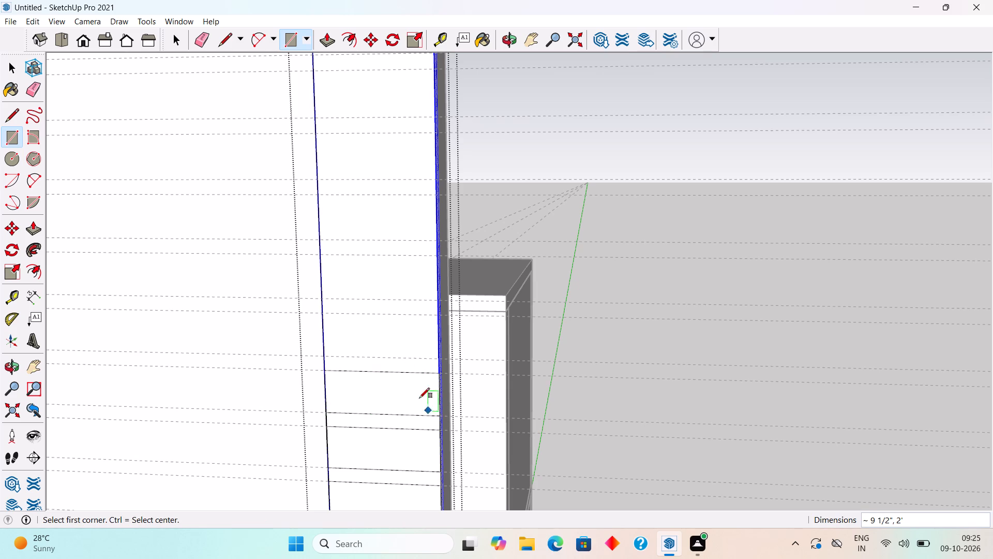
Continue the banding up the strip with five 2' by about 9" rectangles on the successive guide pairs.
left_click(326, 314)
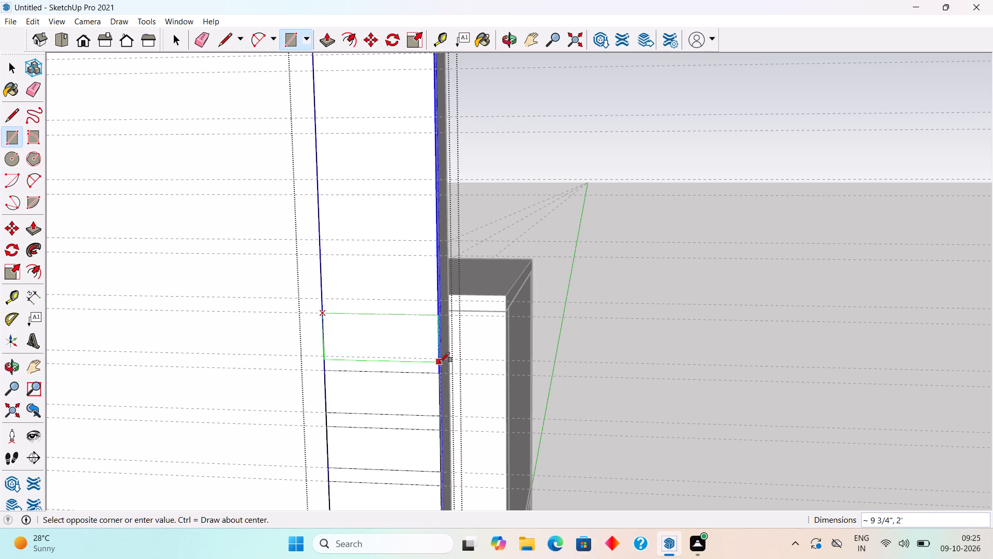
left_click(437, 362)
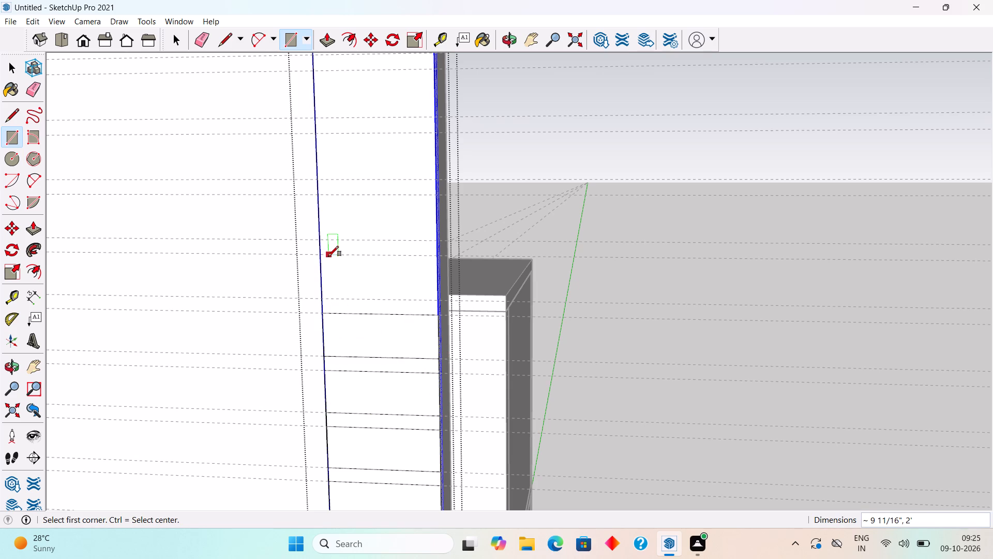
left_click(322, 253)
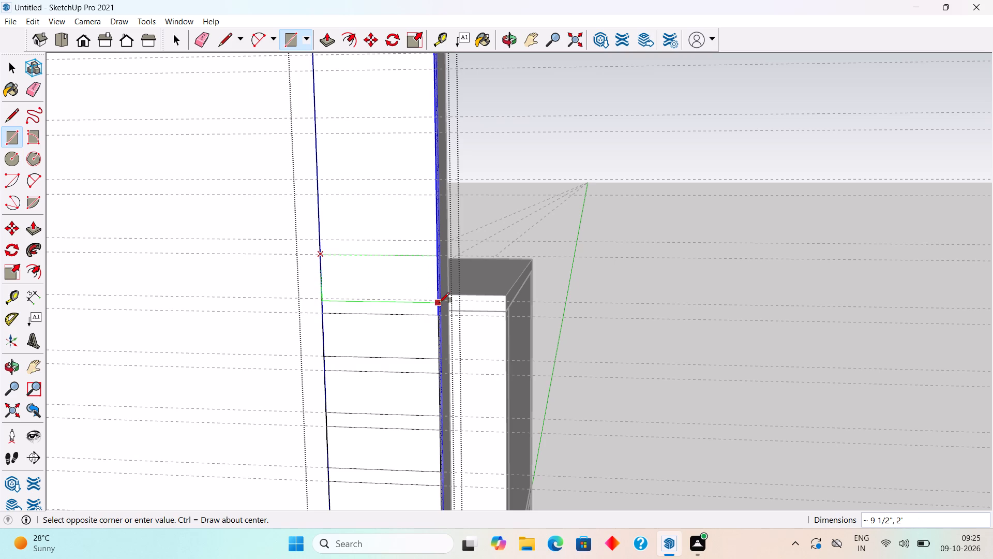
left_click(439, 303)
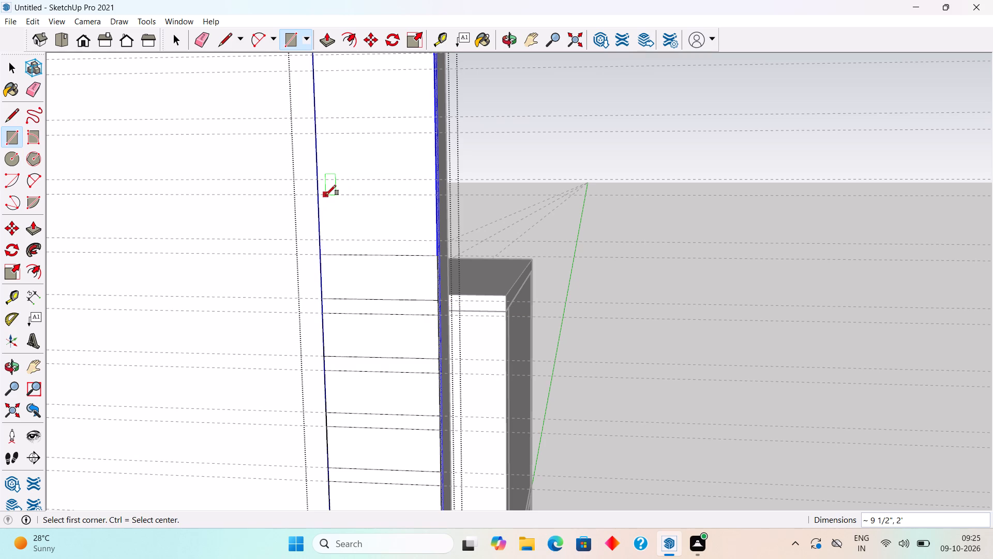
left_click(323, 195)
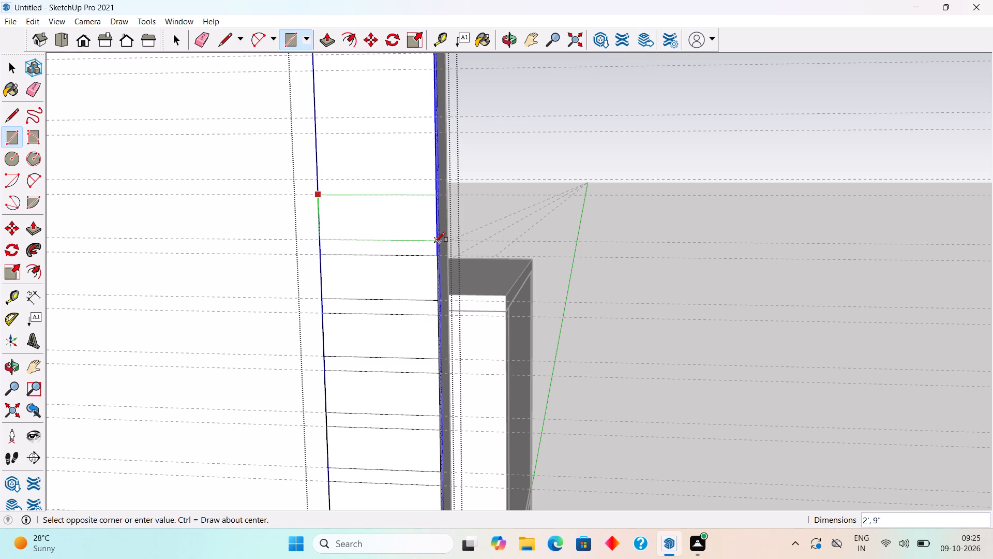
left_click(435, 241)
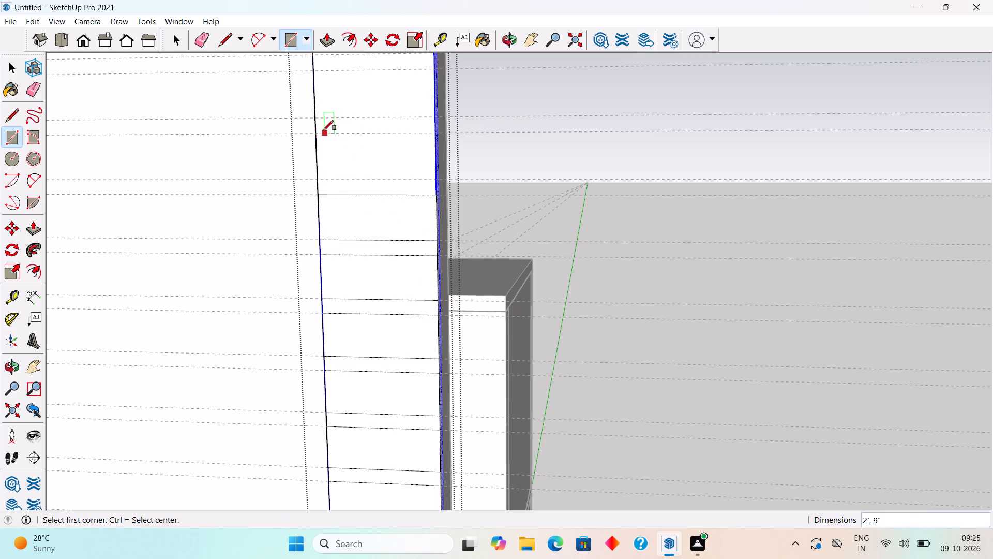
left_click(315, 133)
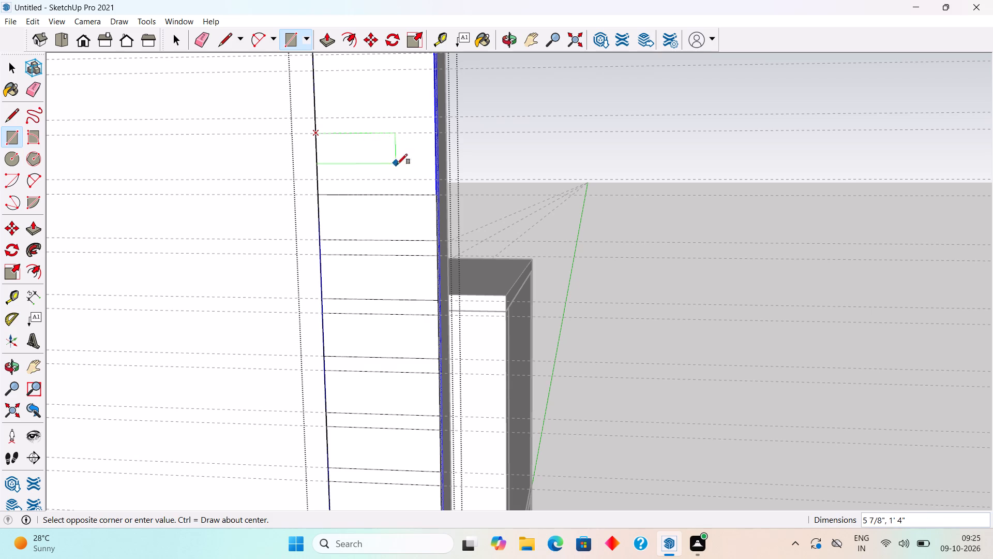
left_click(437, 179)
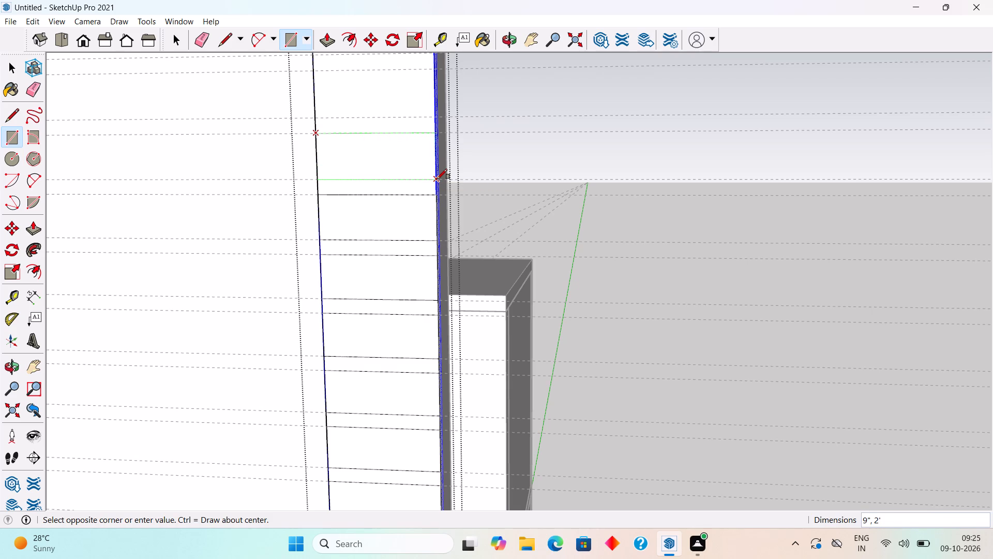
left_click(315, 72)
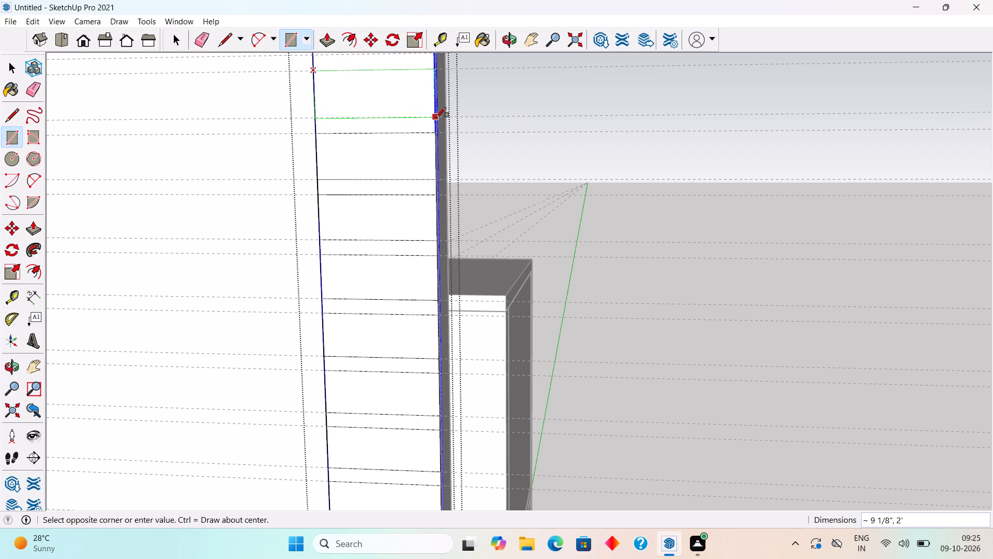
left_click(433, 116)
Draw the last four 2' by 9" rectangles on the remaining guide pairs toward the top of the strip.
scroll(463, 152, "down", 3)
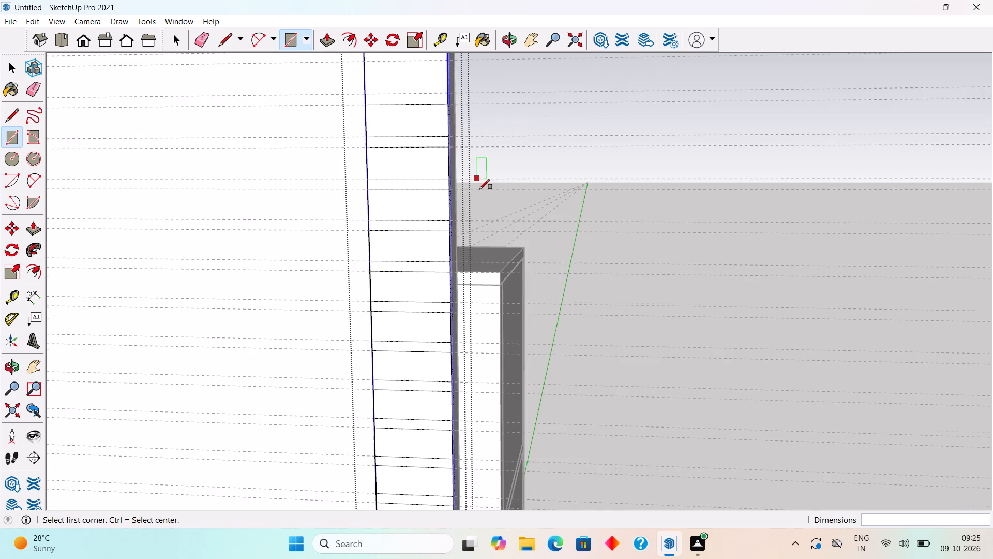
scroll(479, 189, "down", 17)
scroll(486, 94, "up", 13)
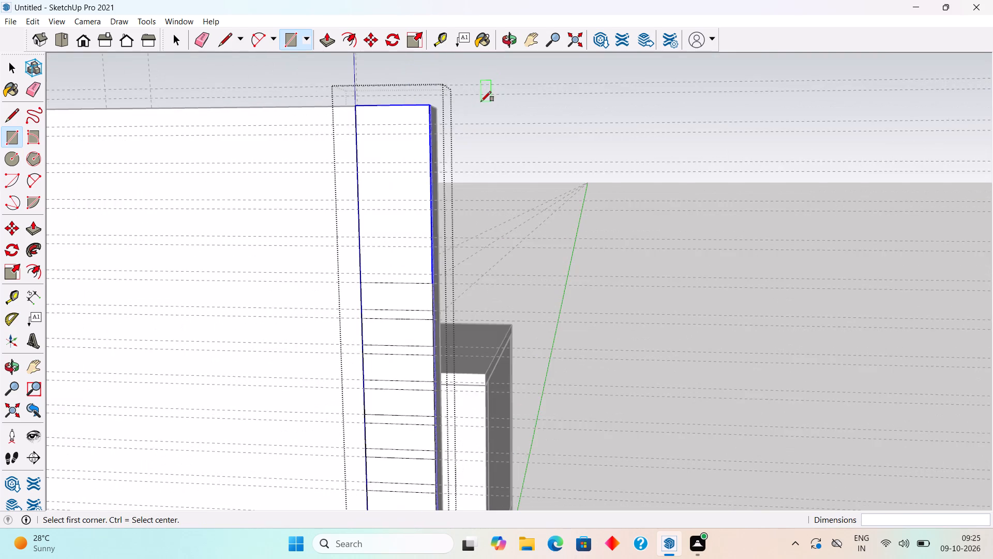
scroll(481, 101, "up", 3)
left_click(292, 329)
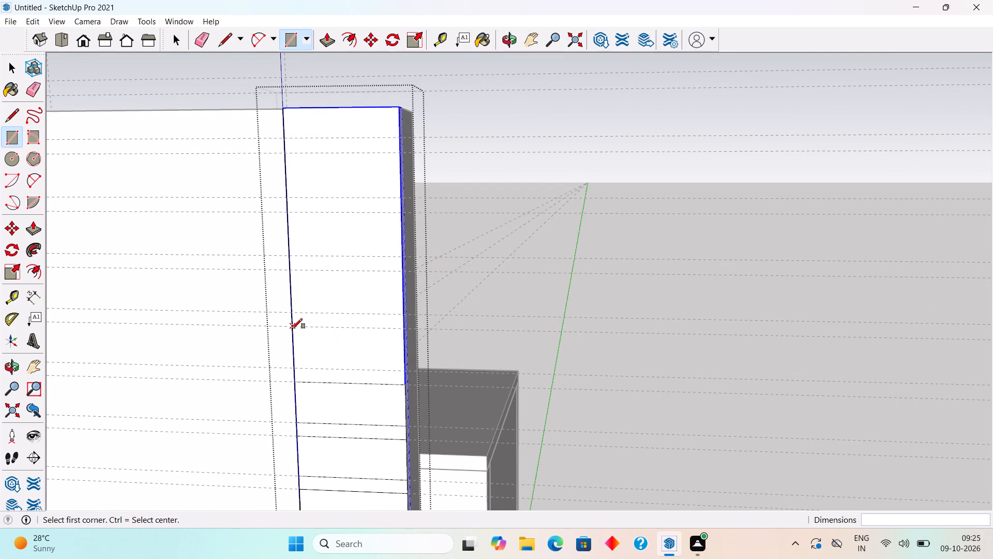
left_click(410, 372)
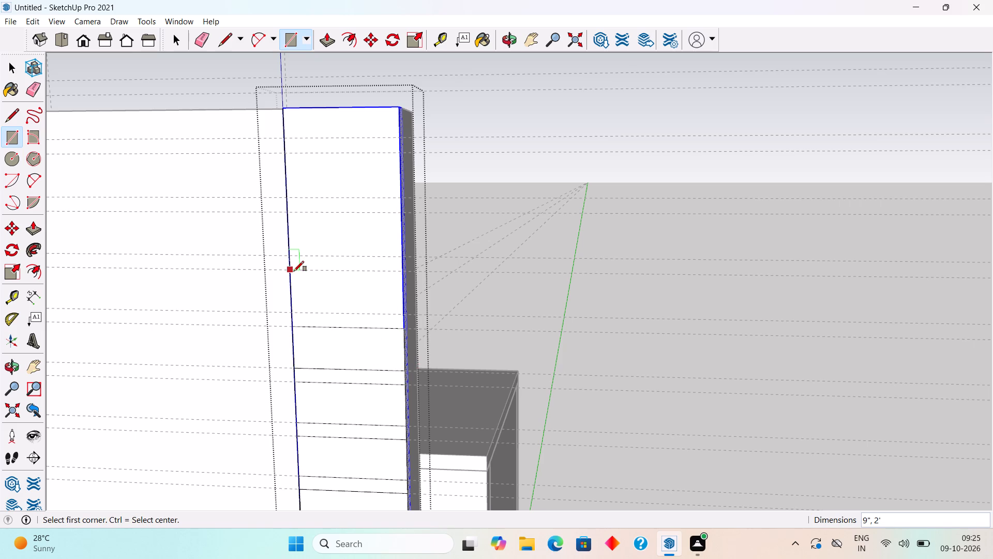
left_click(294, 271)
left_click(402, 314)
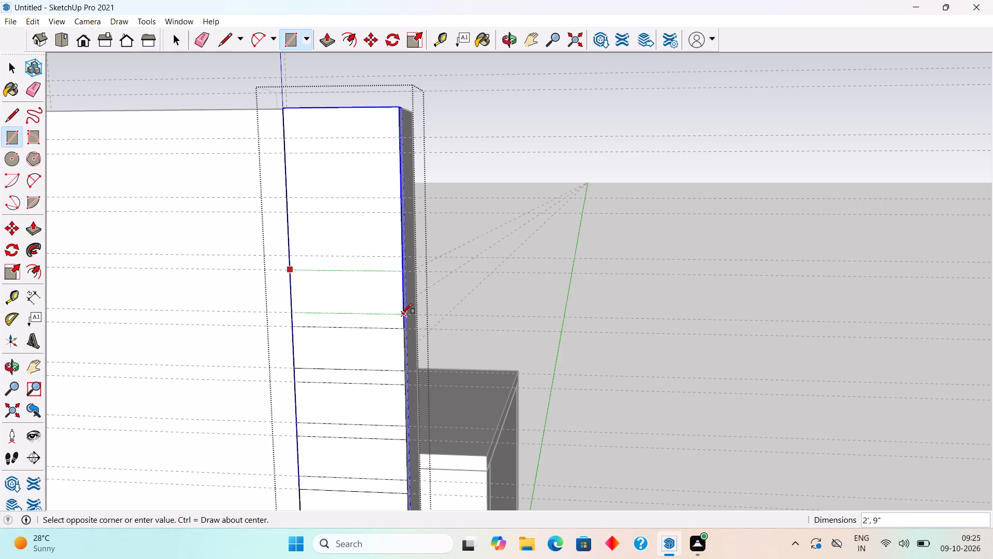
left_click(289, 212)
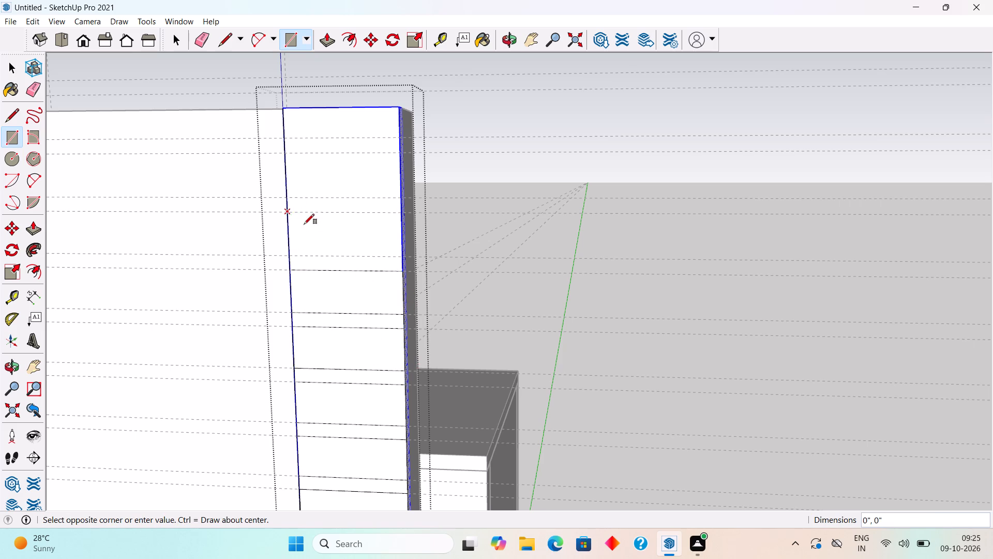
left_click(400, 258)
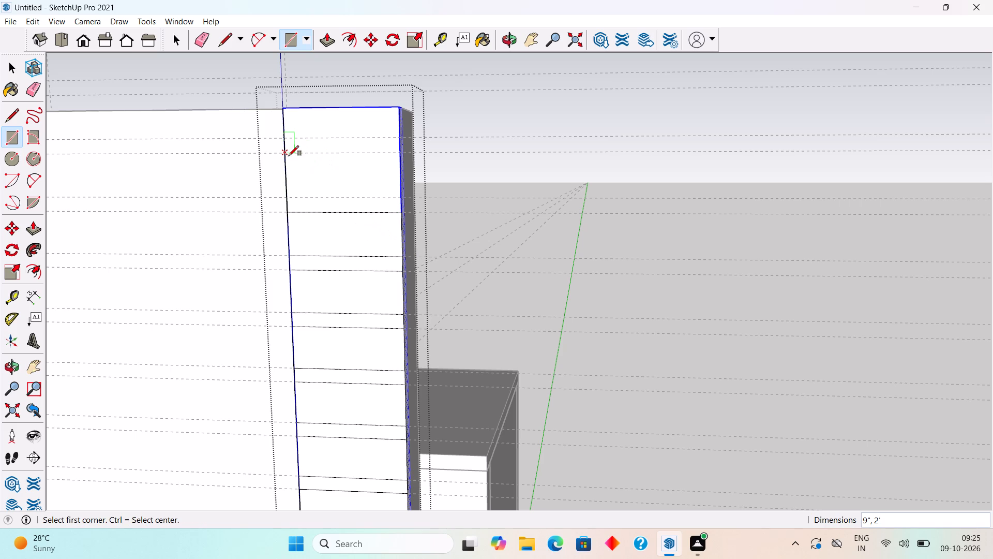
left_click(289, 156)
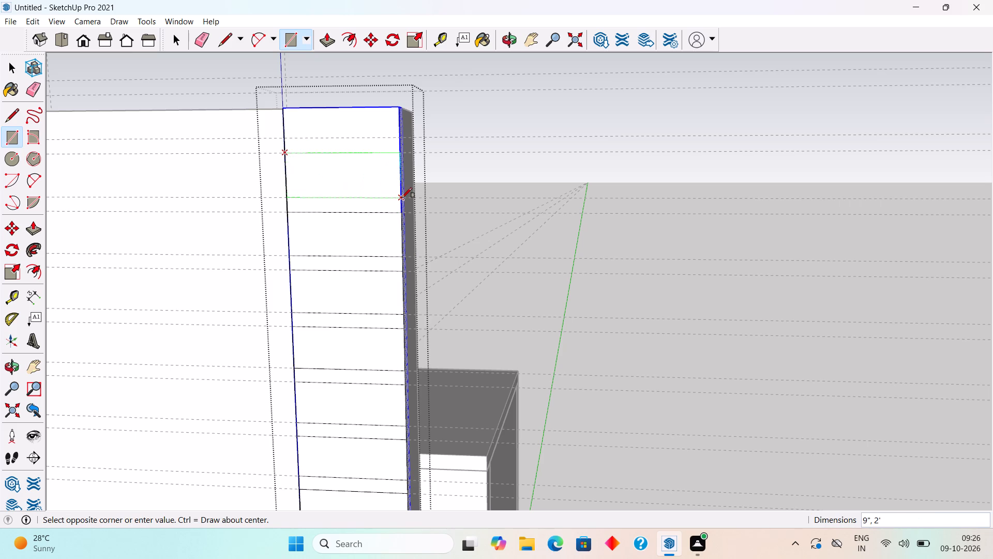
left_click(402, 198)
Draw a 2' horizontal line across the end panel's strip on the topmost guide, closing off the uppermost narrow gap.
key("l")
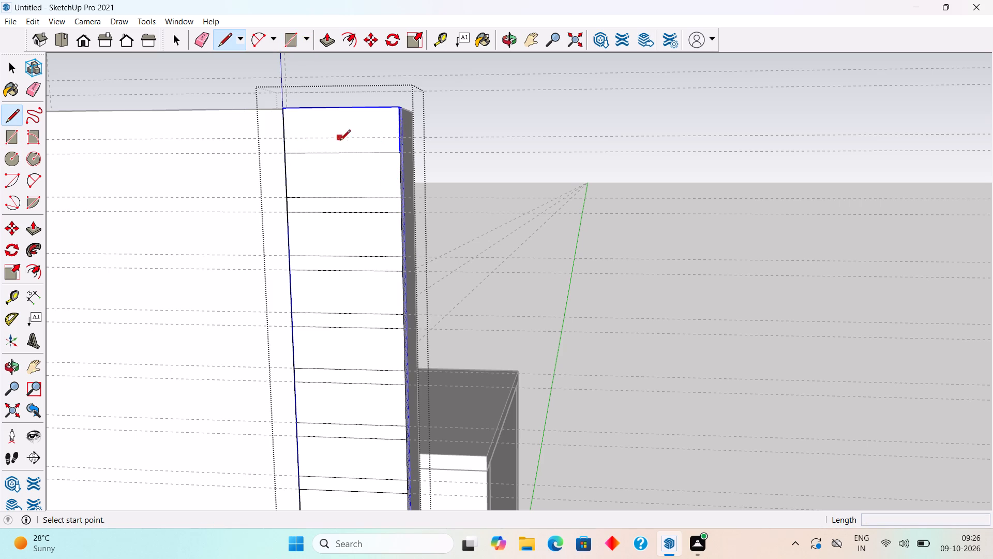
left_click(285, 138)
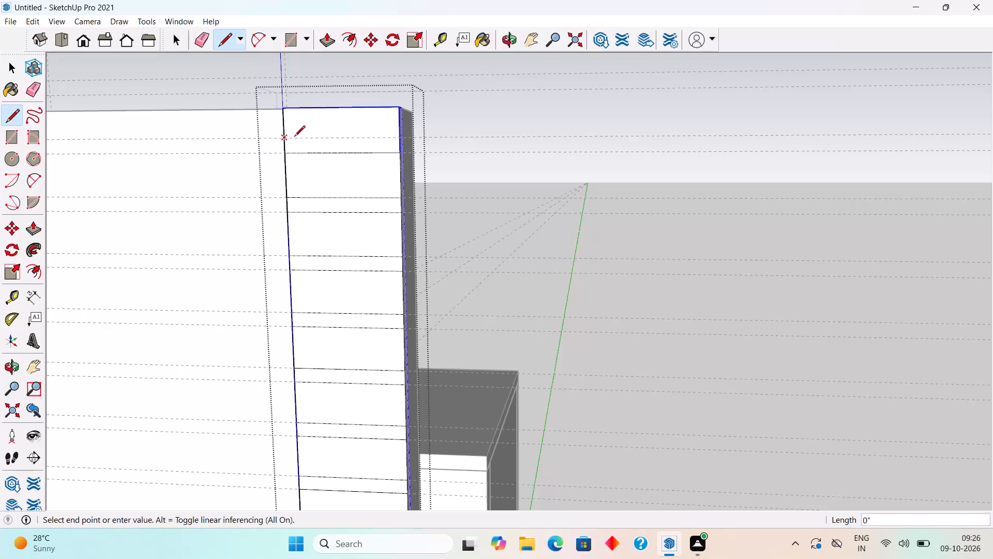
left_click(401, 138)
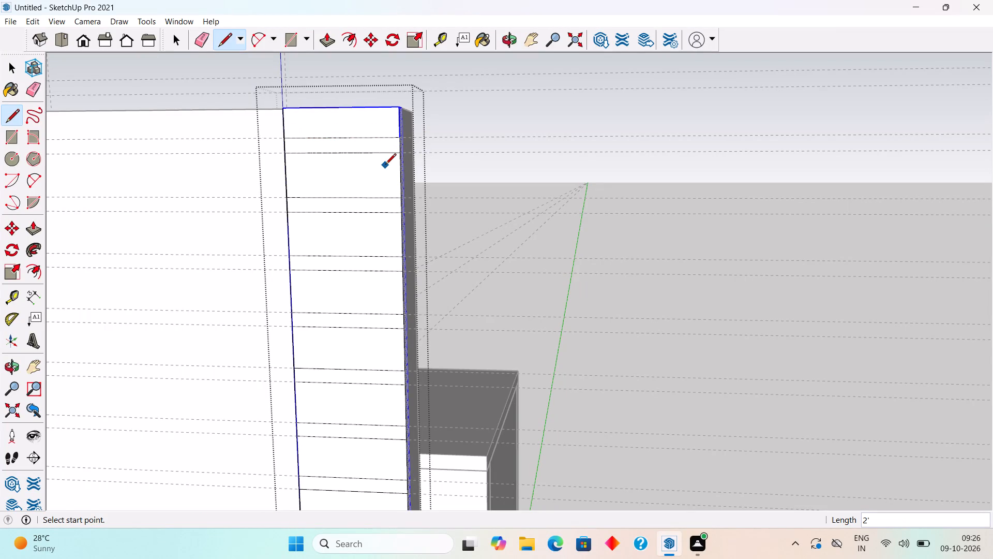
key("space")
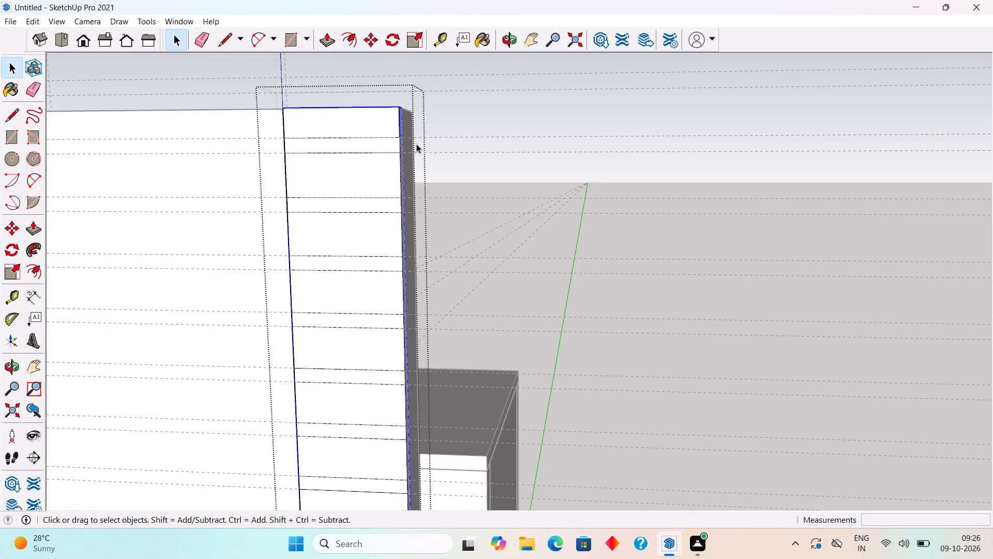
Push the uppermost narrow gap face of the end panel's strip inward by 0.5".
middle_click_drag(342, 166, 619, 186)
scroll(777, 185, "up", 1)
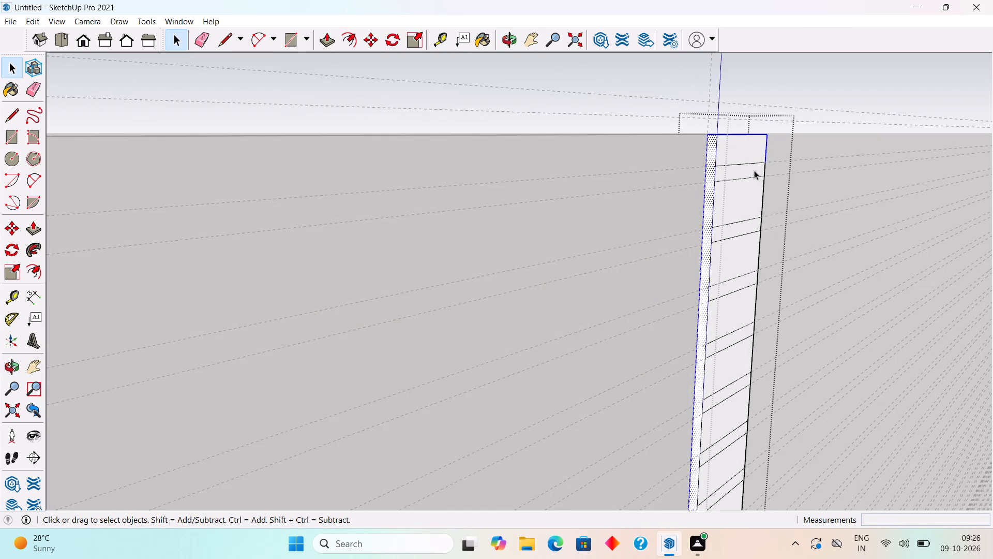
scroll(754, 170, "up", 2)
key("p")
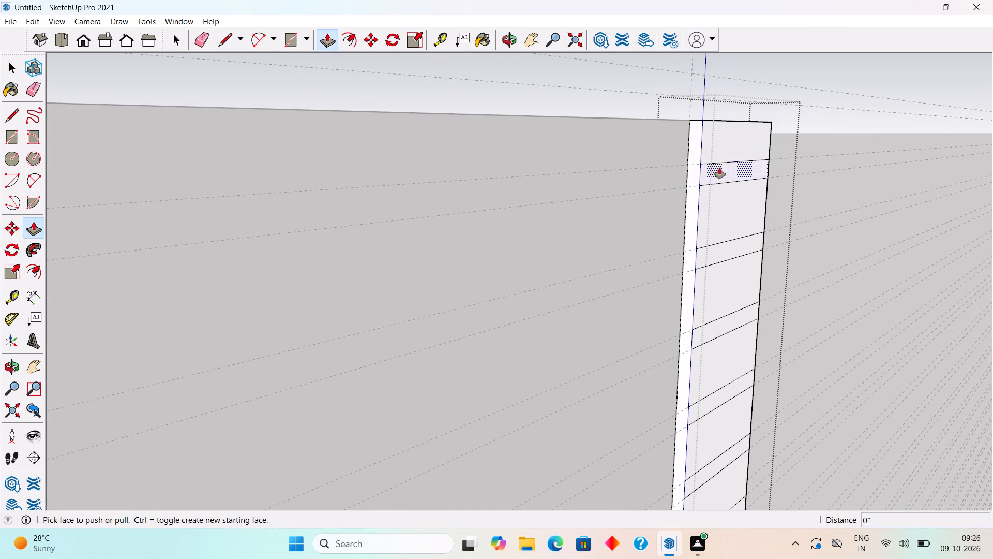
left_click(719, 168)
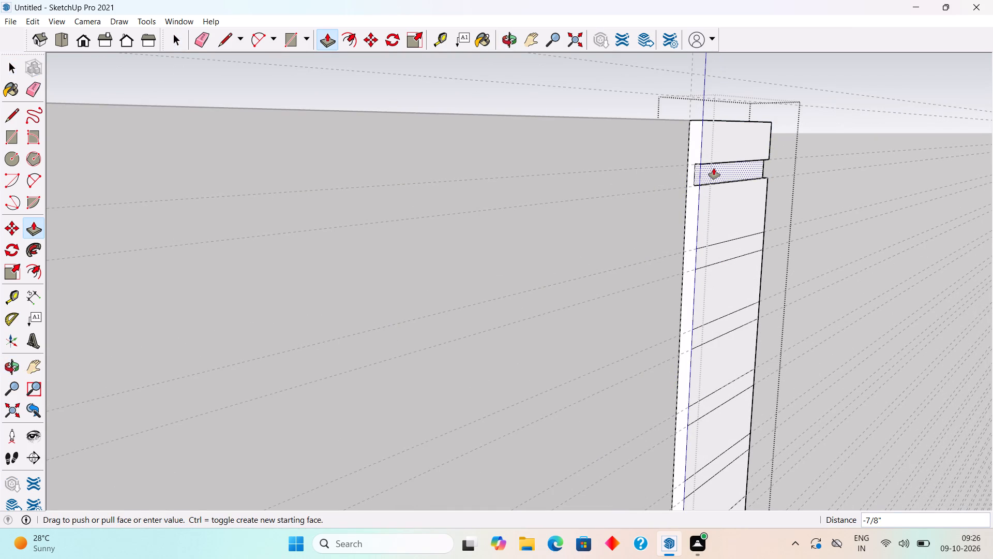
type(".5\"")
key("Return")
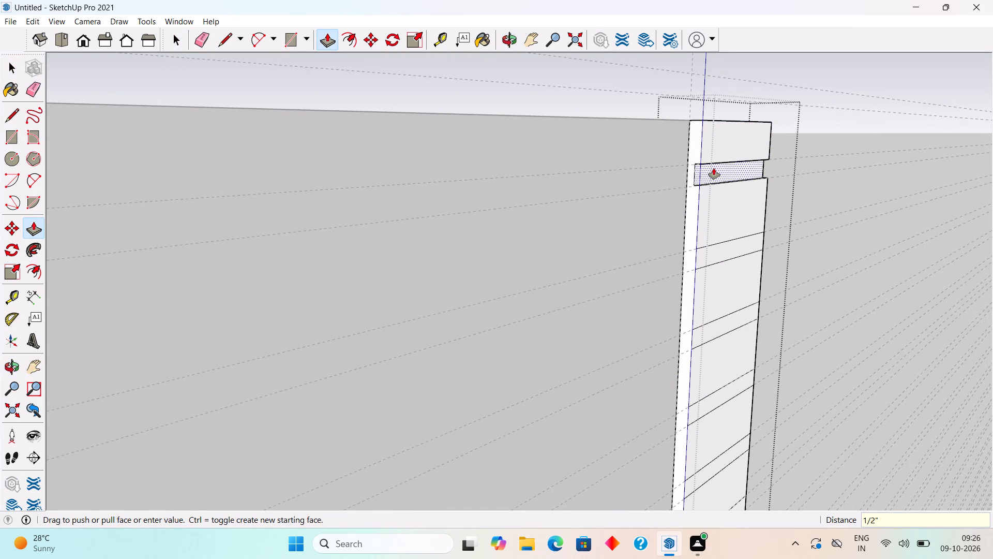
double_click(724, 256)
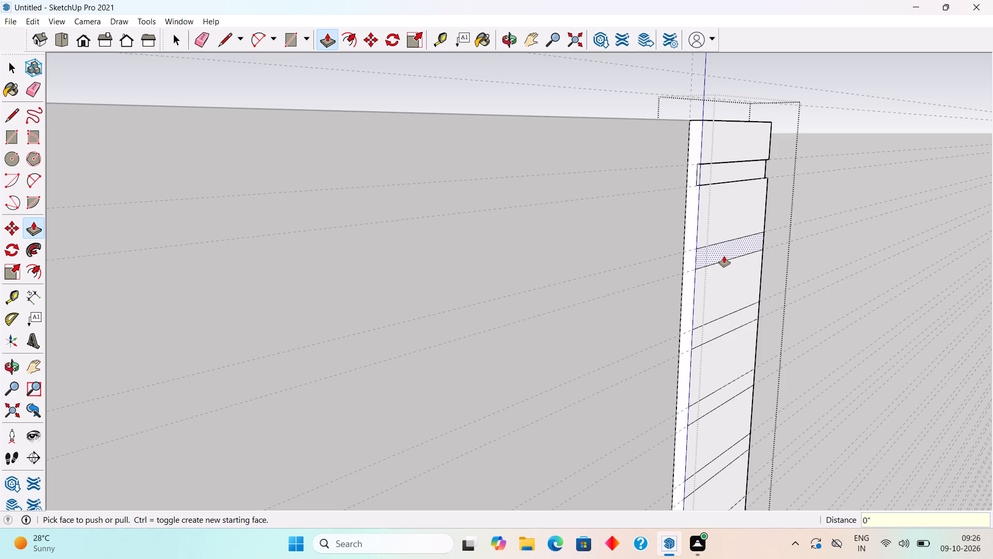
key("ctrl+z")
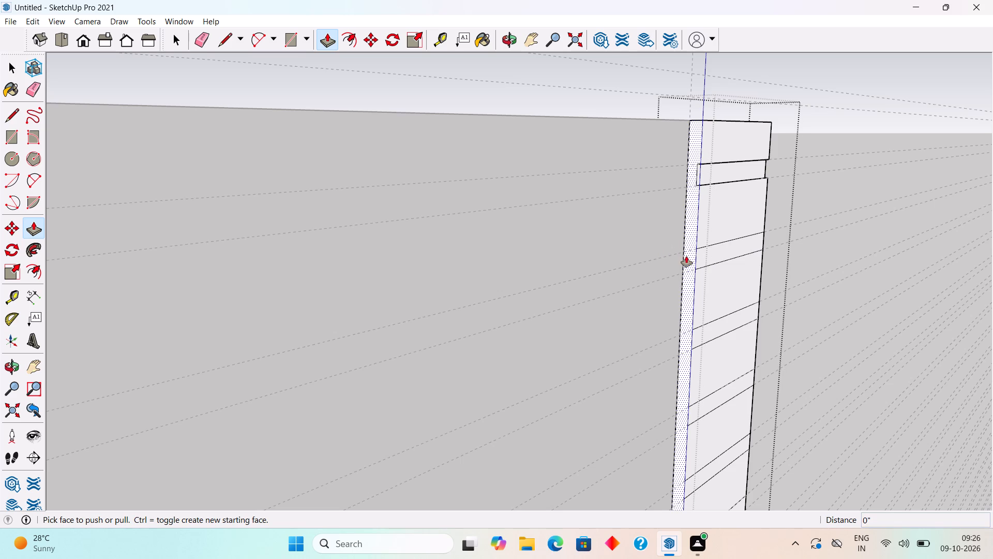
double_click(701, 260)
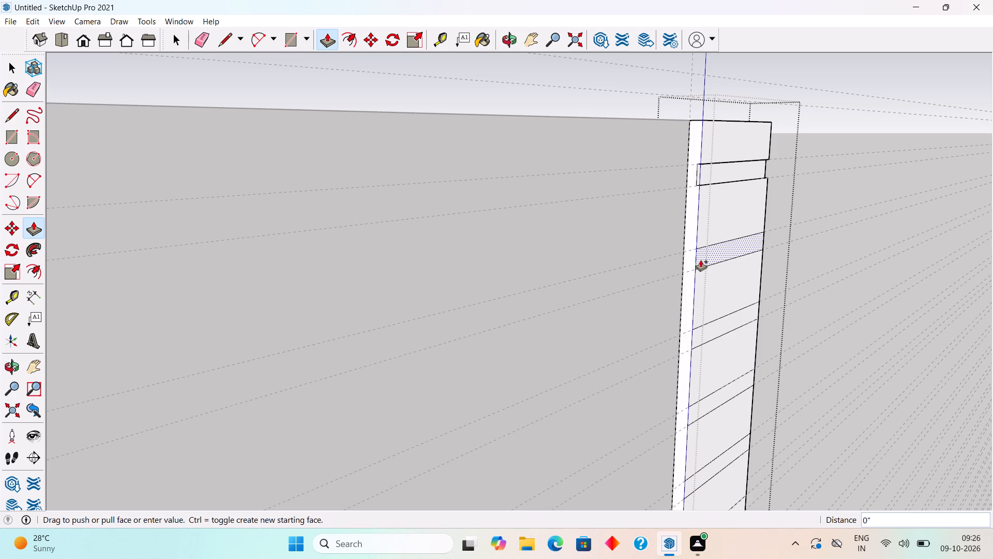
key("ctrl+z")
Recess the second and third narrow gap faces from the top of the strip by 0.5" each.
left_click(701, 260)
type(".5\"")
key("Return")
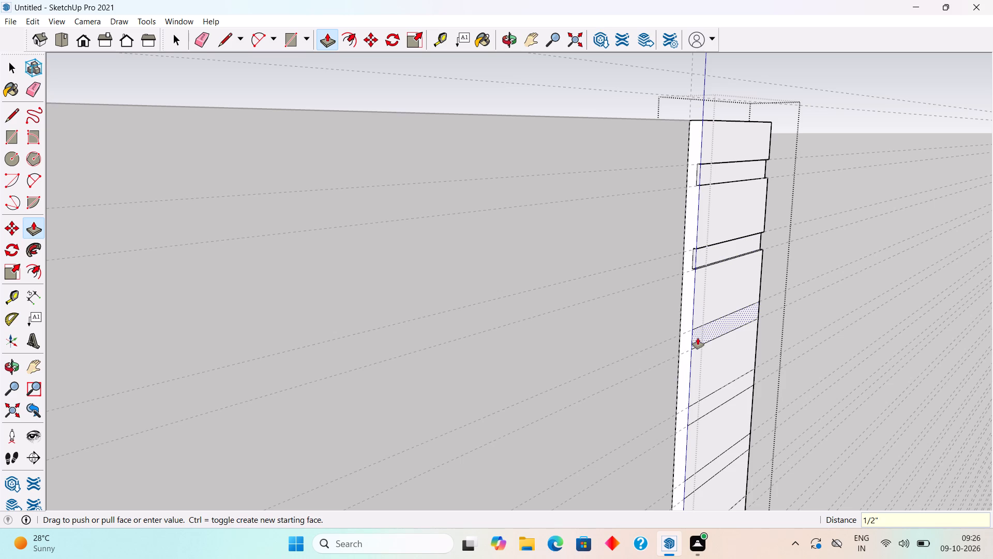
left_click(698, 338)
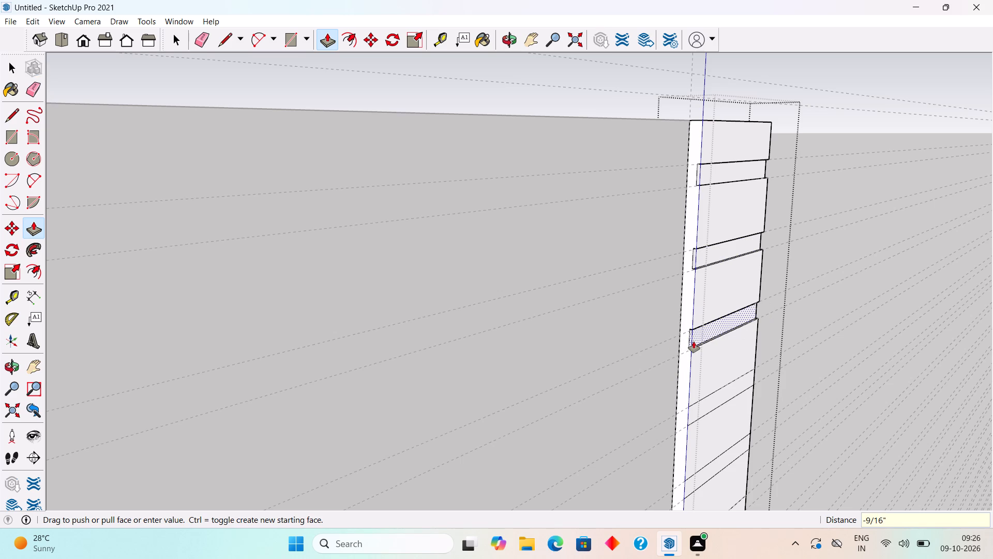
type(".5\"")
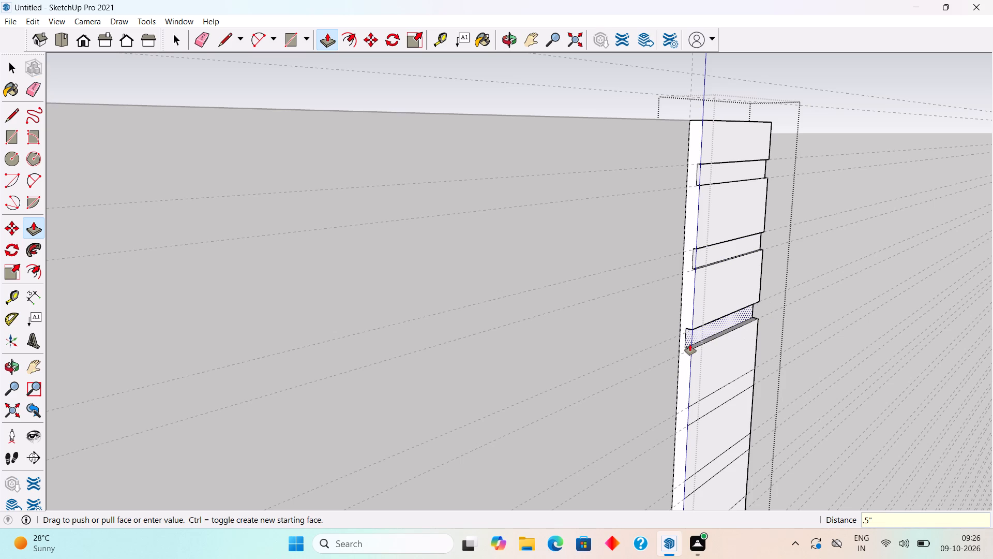
key("Return")
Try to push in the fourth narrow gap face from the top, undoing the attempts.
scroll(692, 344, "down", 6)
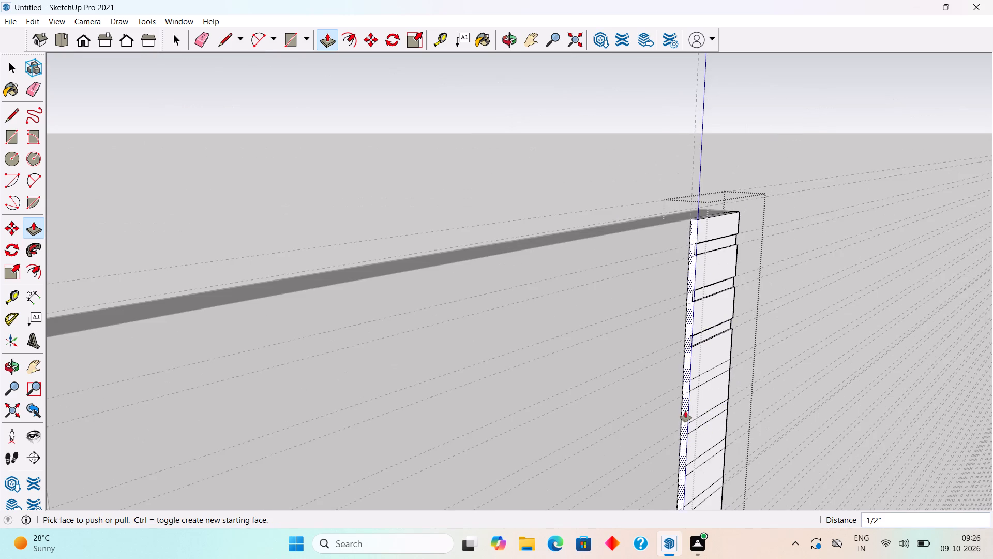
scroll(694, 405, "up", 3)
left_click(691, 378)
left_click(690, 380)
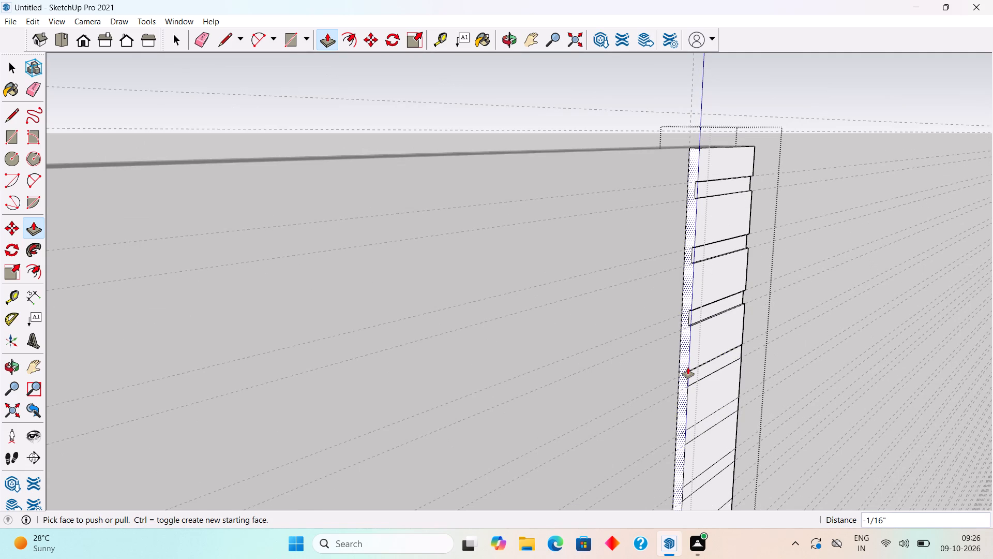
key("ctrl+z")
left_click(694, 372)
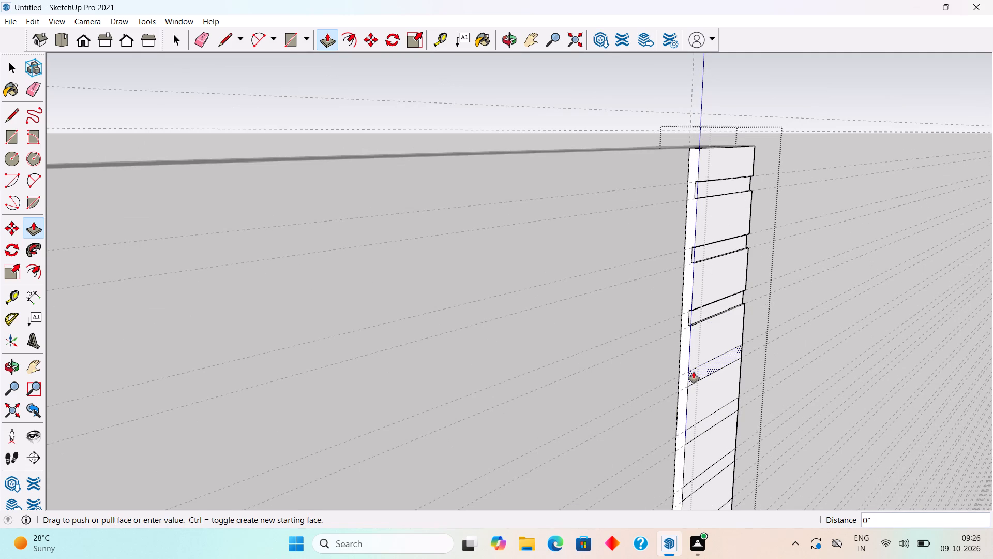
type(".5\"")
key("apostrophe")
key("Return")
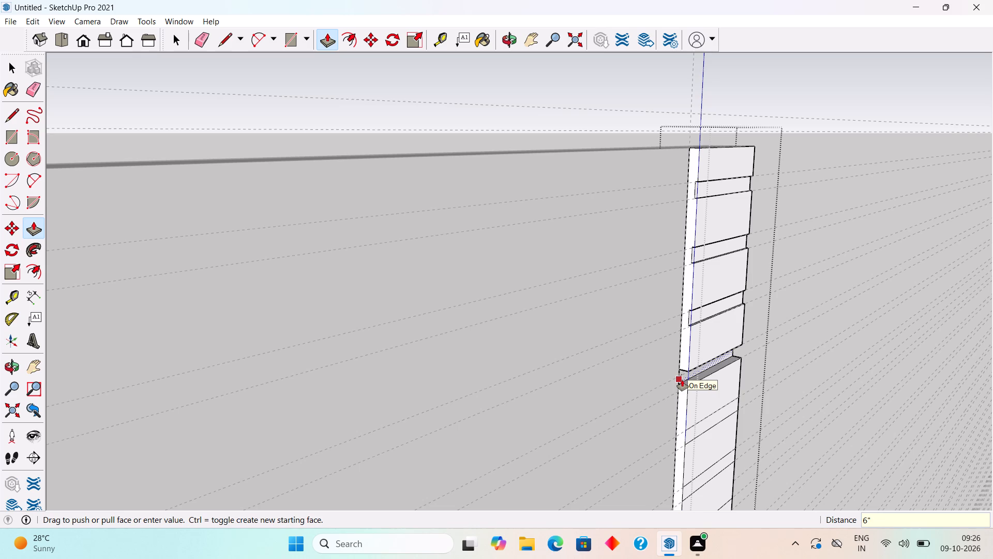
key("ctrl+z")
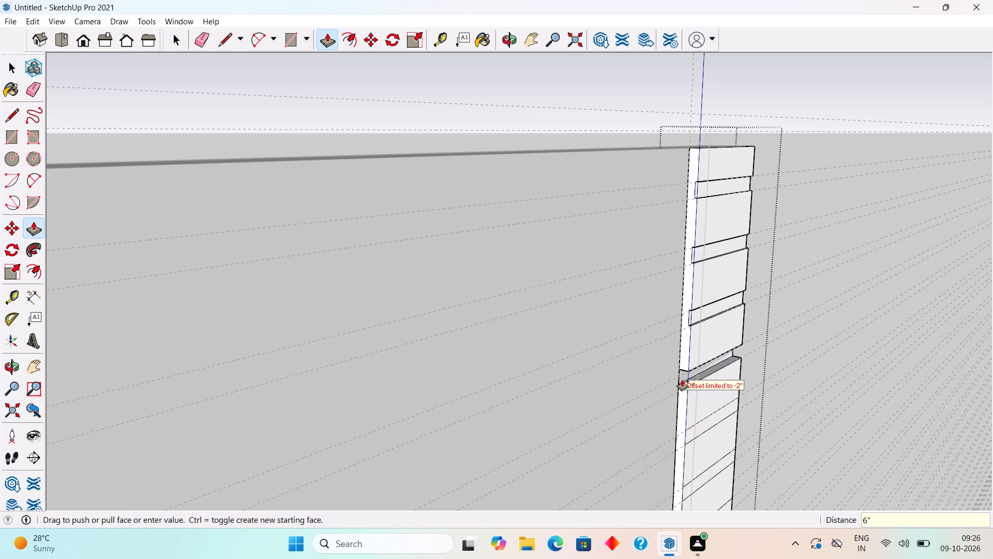
Recess the fourth narrow gap from the top by 0.5" and repeat that depth on the three gaps below it.
left_click(698, 372)
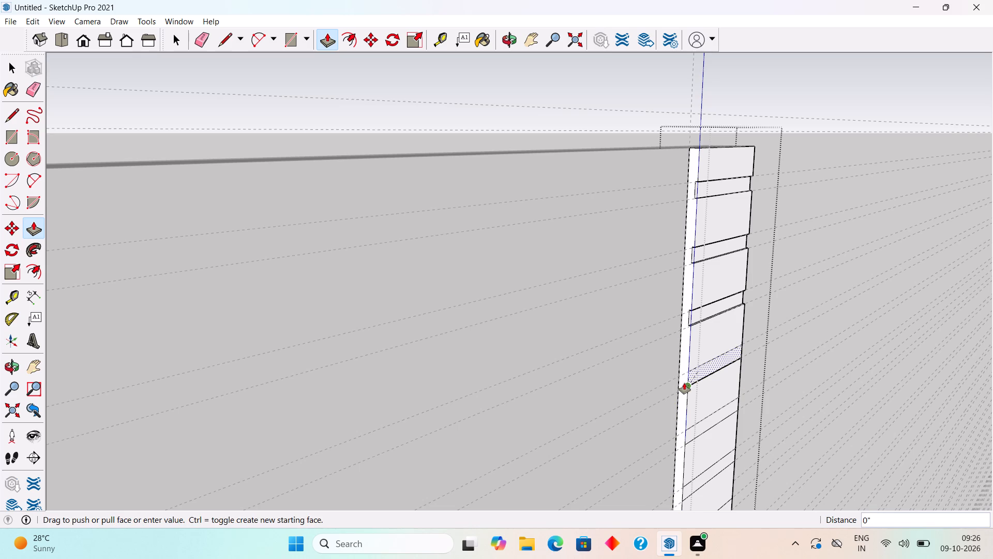
type(".5\"")
key("Return")
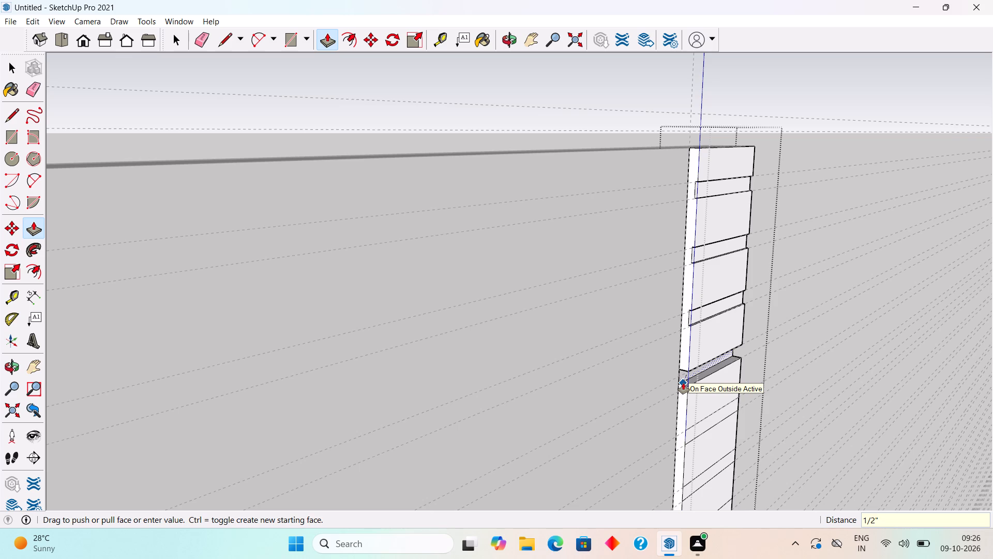
scroll(683, 385, "down", 6)
scroll(699, 469, "up", 8)
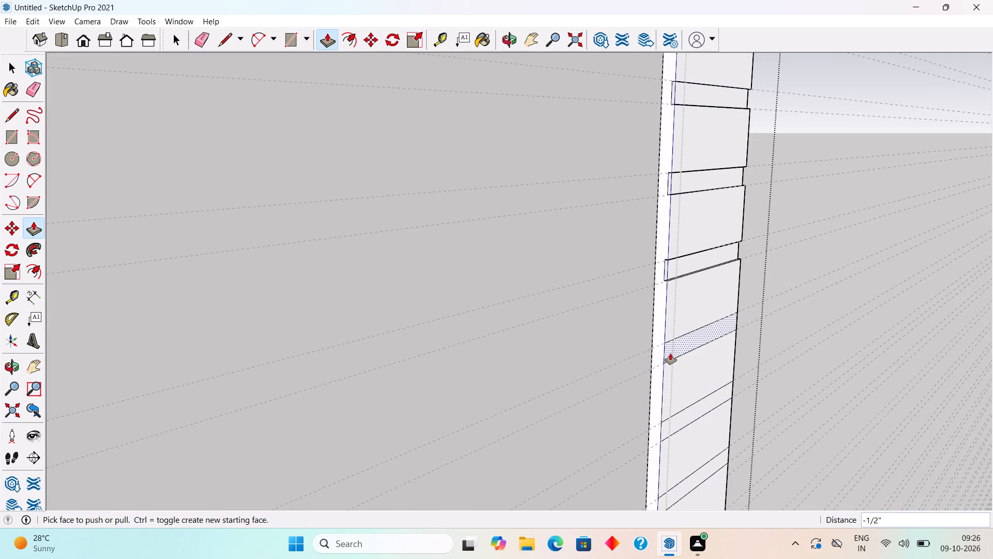
double_click(670, 354)
double_click(676, 430)
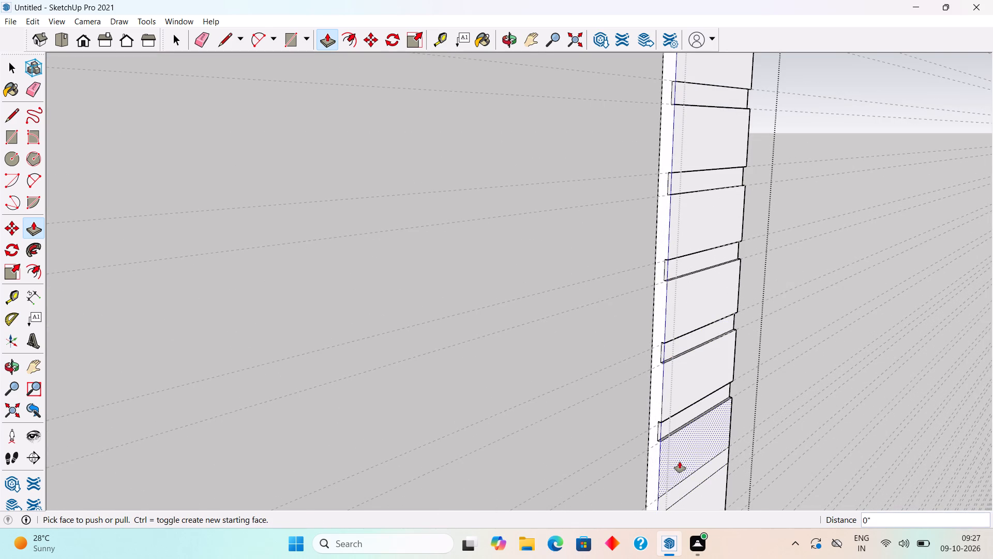
double_click(684, 485)
Repeat the 0.5" recess on the next eight narrow gap faces down the end panel's strip.
scroll(684, 486, "down", 5)
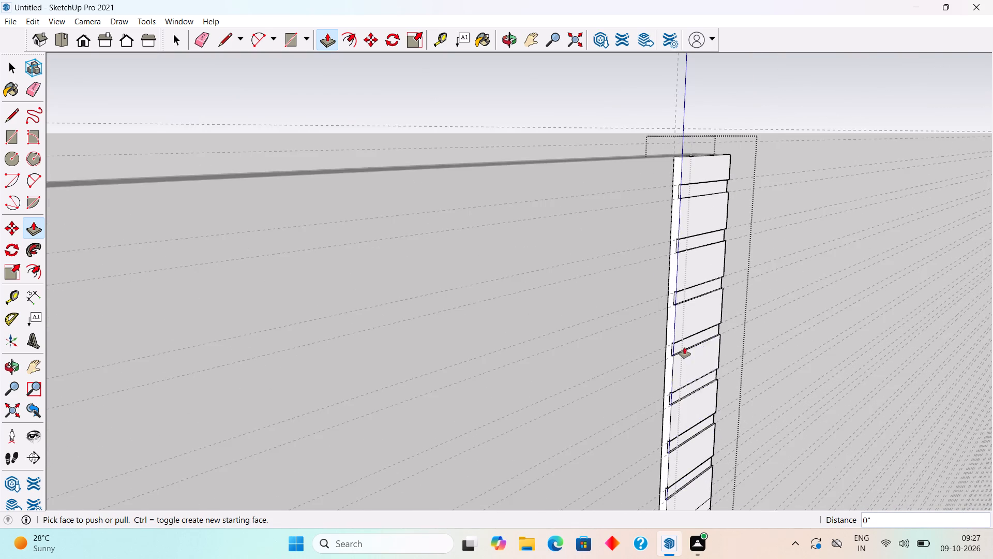
scroll(684, 347, "down", 11)
scroll(626, 322, "down", 5)
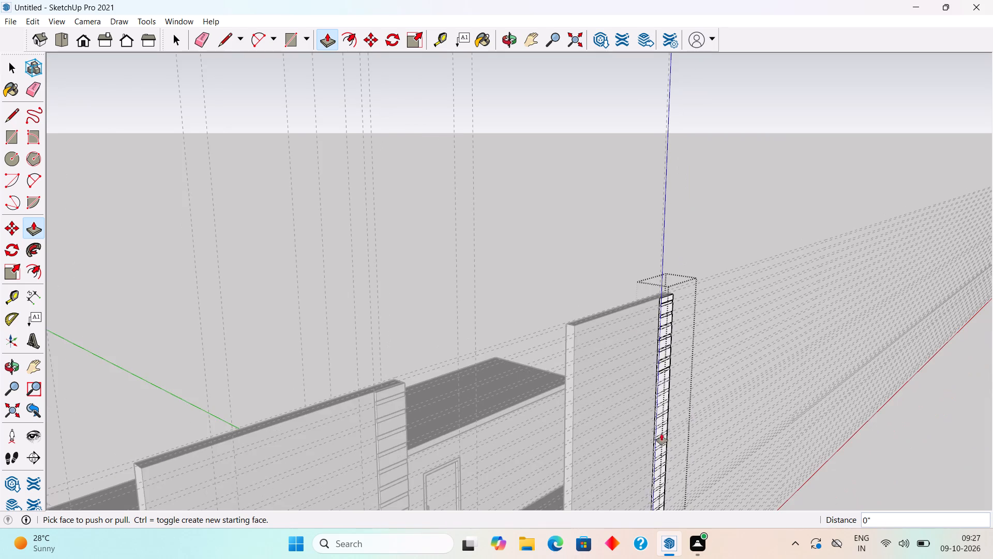
scroll(664, 453, "up", 10)
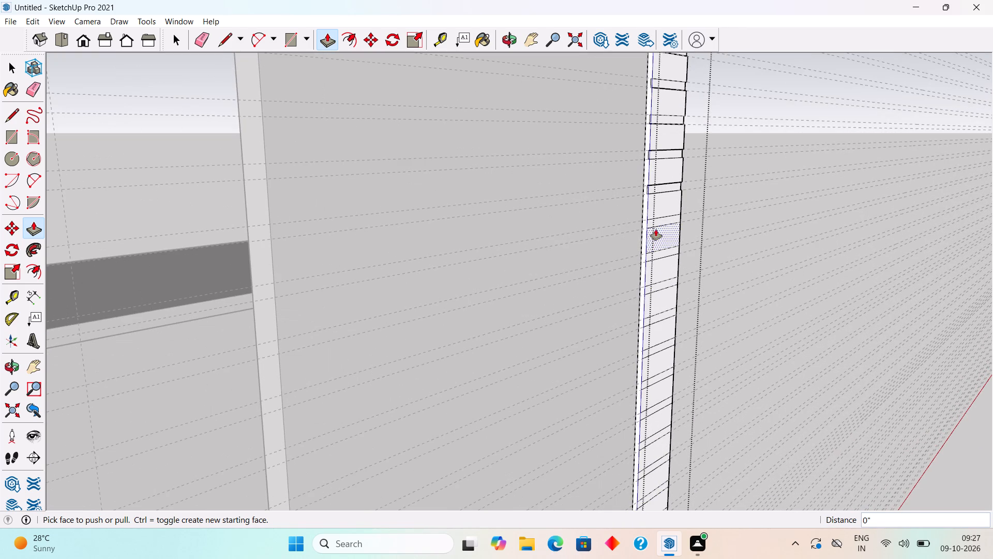
double_click(655, 224)
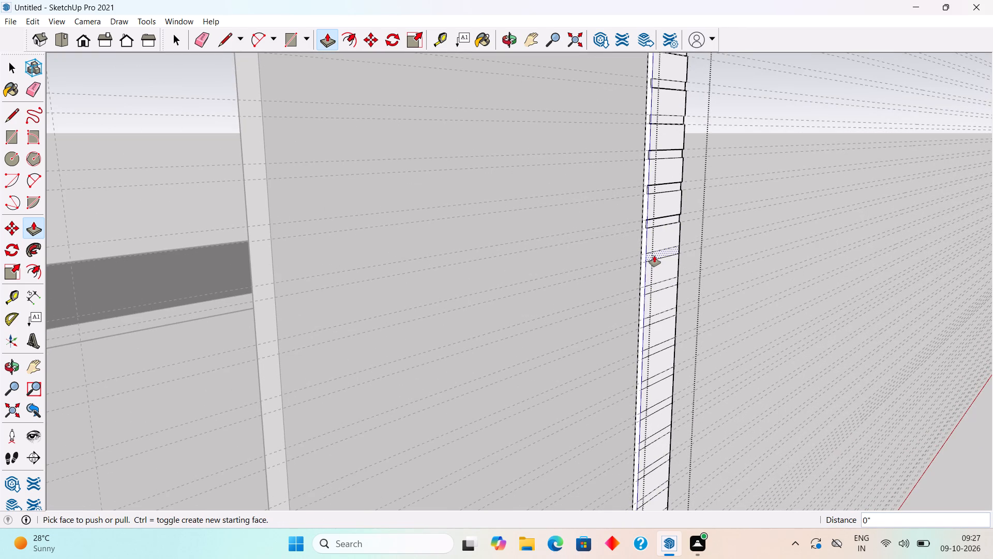
double_click(654, 256)
double_click(648, 287)
double_click(649, 320)
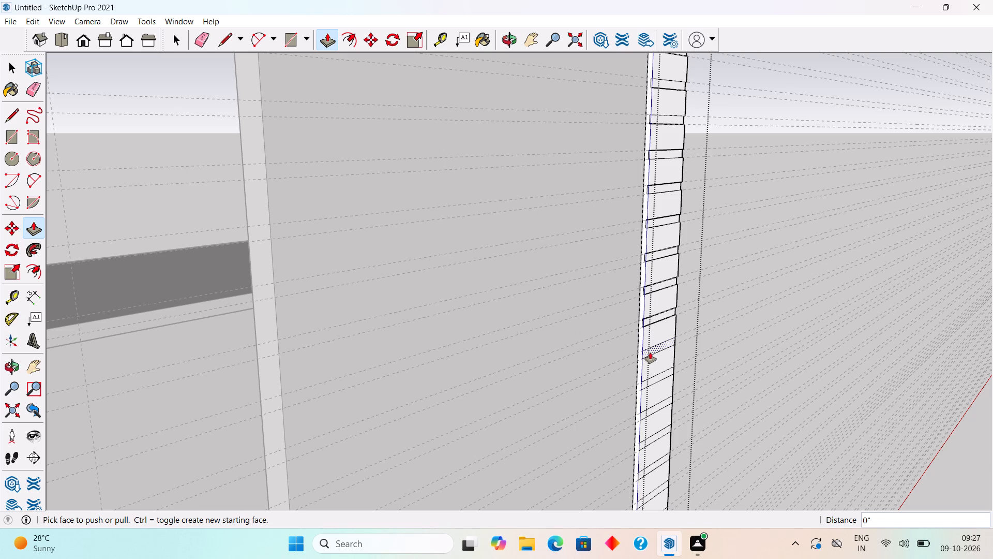
left_click(650, 352)
left_click(650, 352)
double_click(648, 382)
double_click(645, 415)
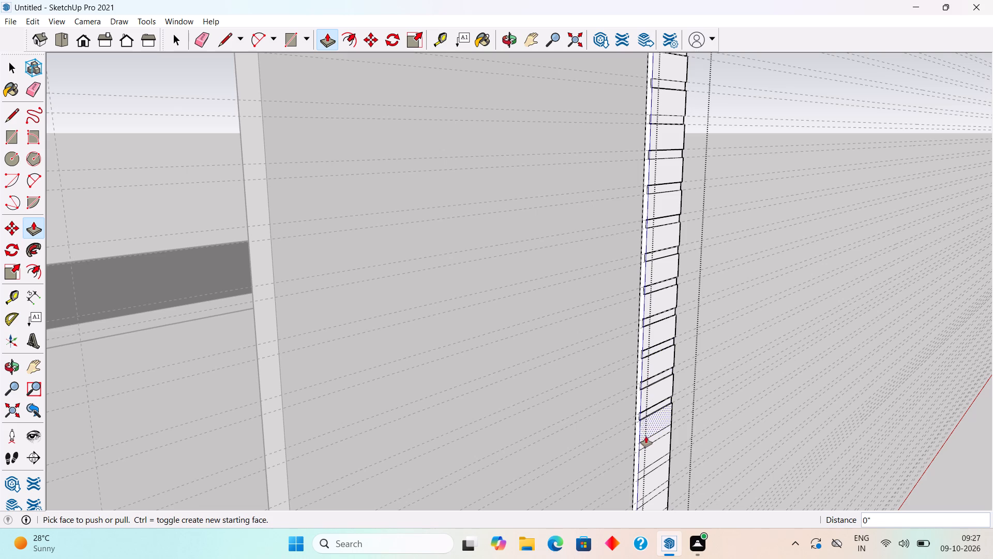
double_click(648, 442)
Repeat the 0.5" recess on the next seven narrow gap faces down the end panel's strip.
scroll(648, 442, "down", 10)
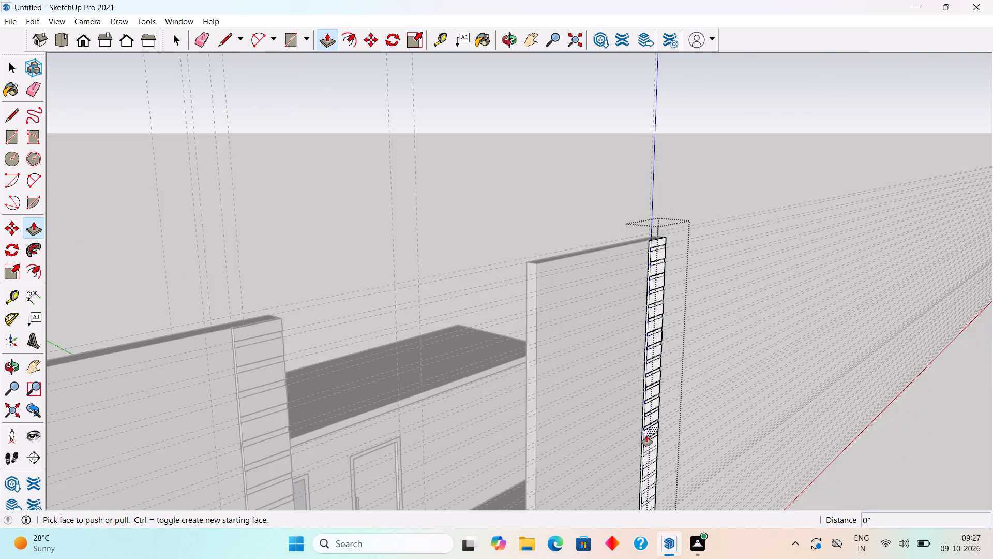
scroll(643, 417, "down", 7)
scroll(600, 320, "down", 4)
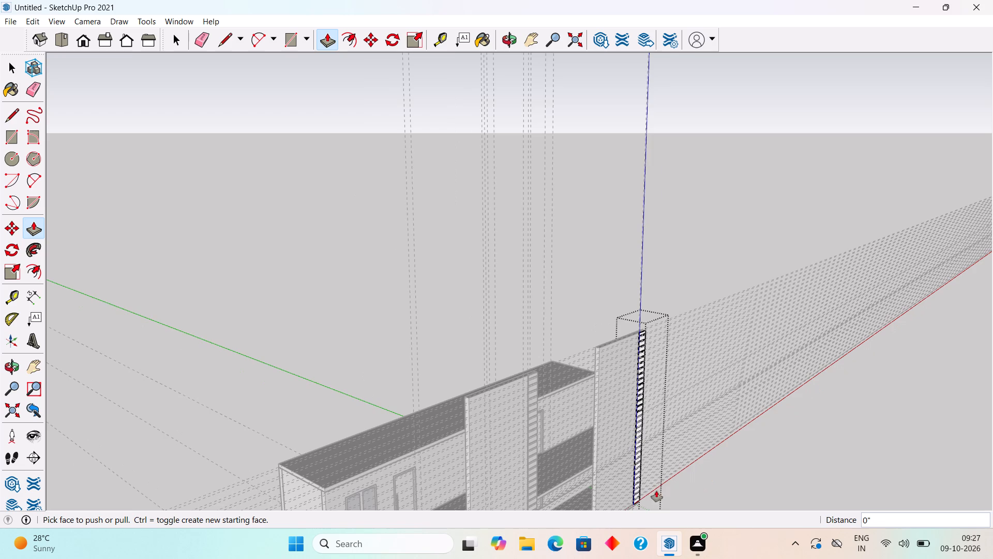
scroll(662, 504, "up", 10)
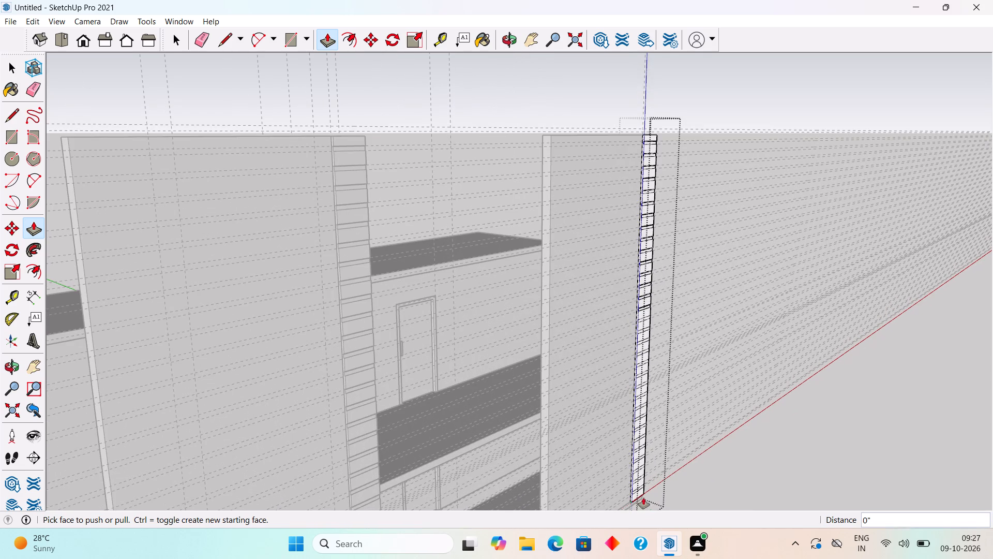
scroll(657, 506, "up", 8)
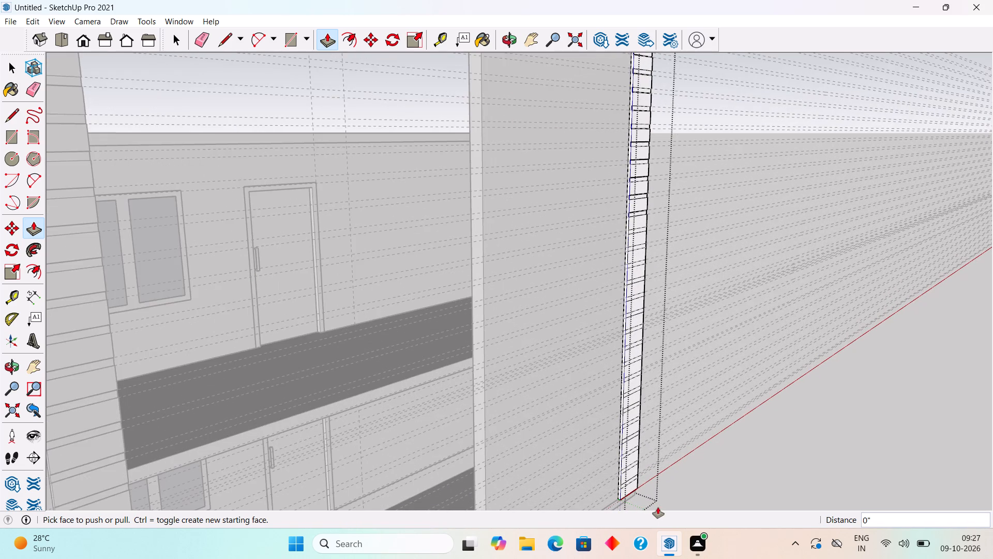
scroll(658, 507, "up", 1)
scroll(631, 182, "up", 8)
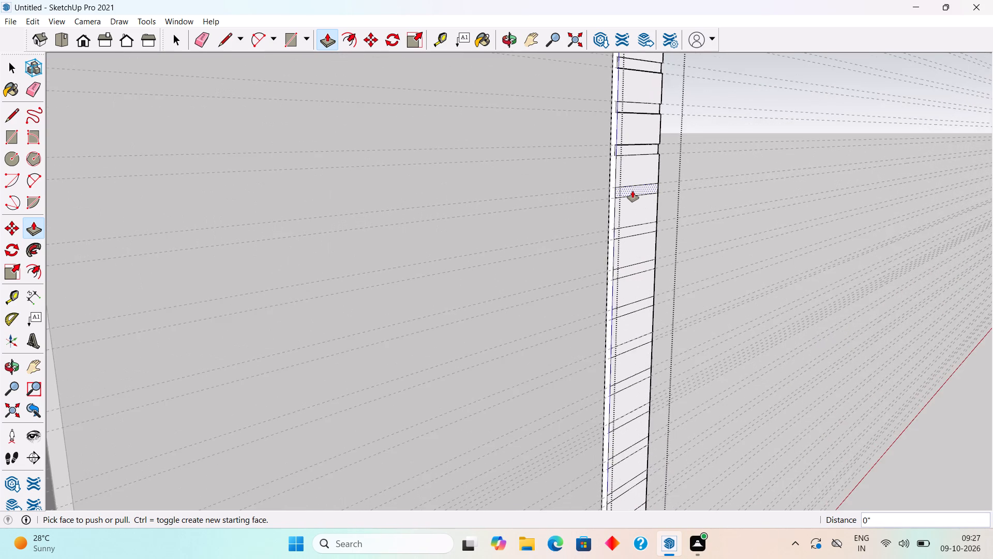
double_click(633, 191)
double_click(630, 237)
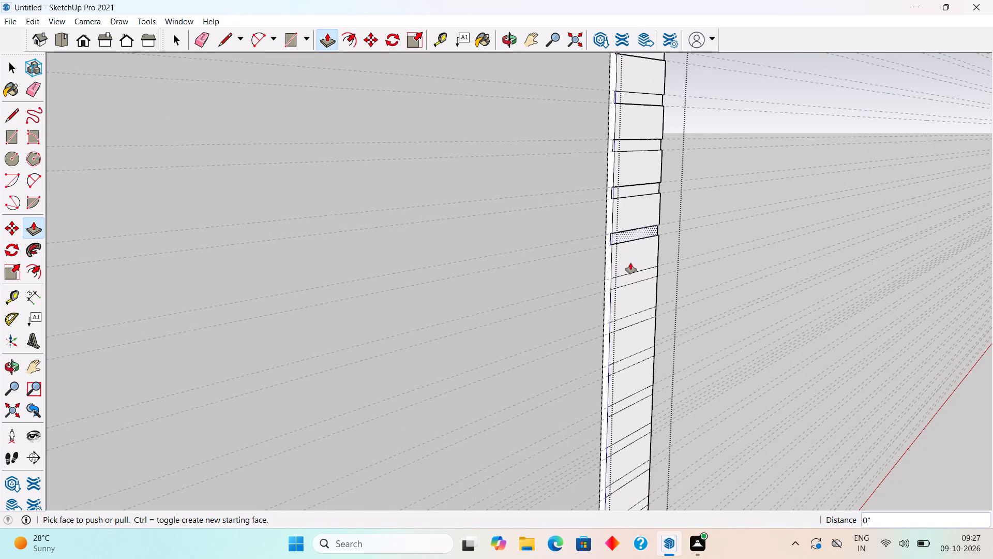
double_click(632, 278)
middle_click_drag(630, 285, 676, 259)
scroll(695, 283, "up", 3)
double_click(694, 276)
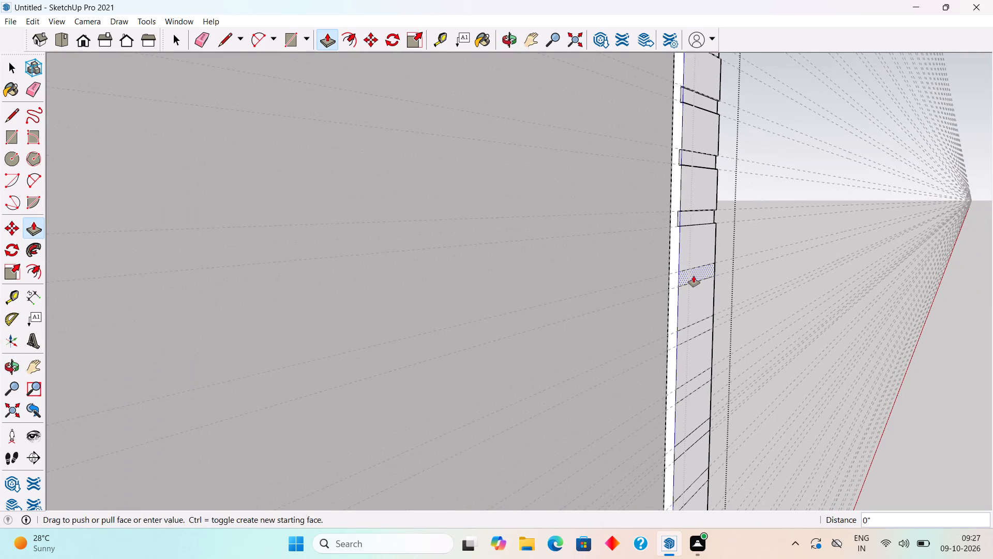
double_click(702, 323)
double_click(689, 384)
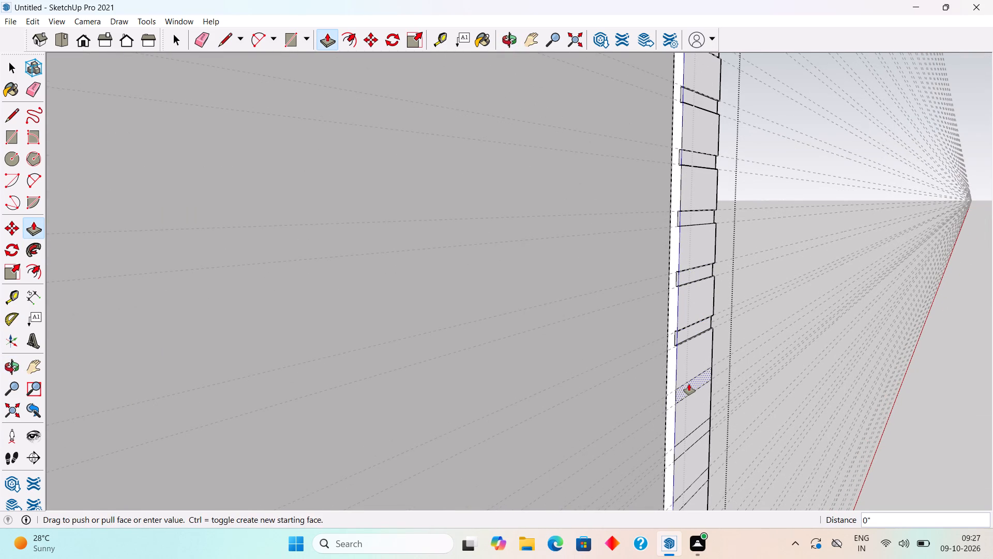
double_click(688, 439)
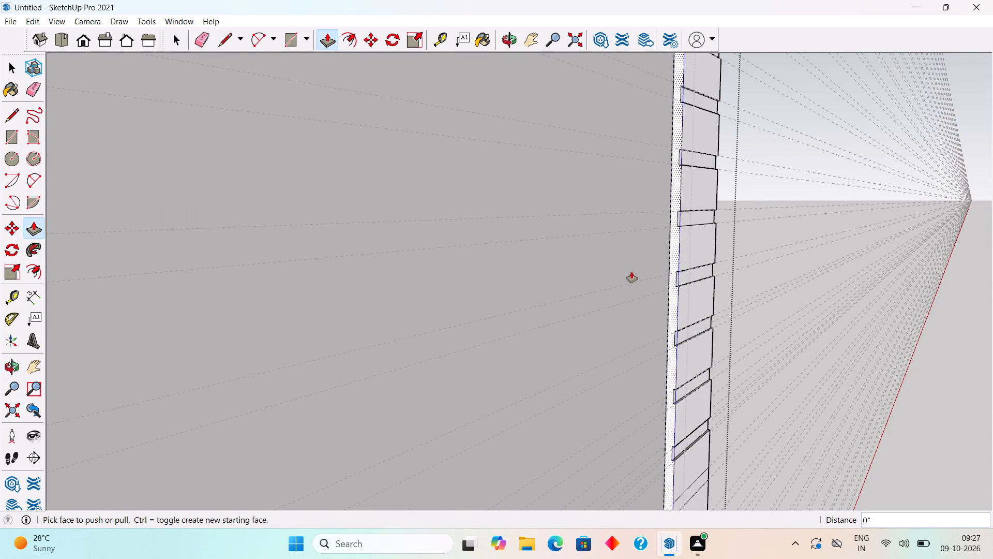
Repeat the 0.5" recess on the following five narrow gap faces down the strip.
scroll(629, 258, "down", 13)
scroll(666, 486, "up", 2)
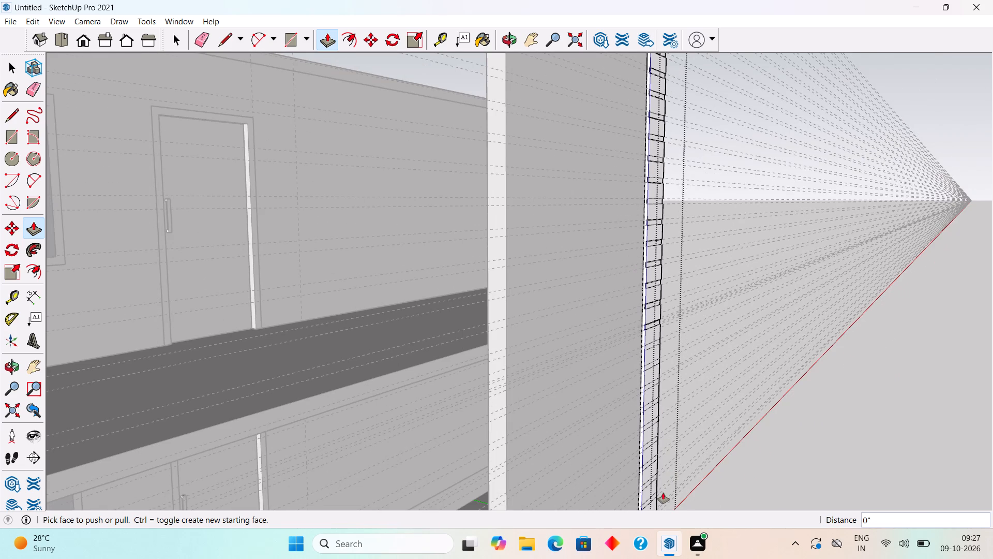
scroll(663, 493, "up", 6)
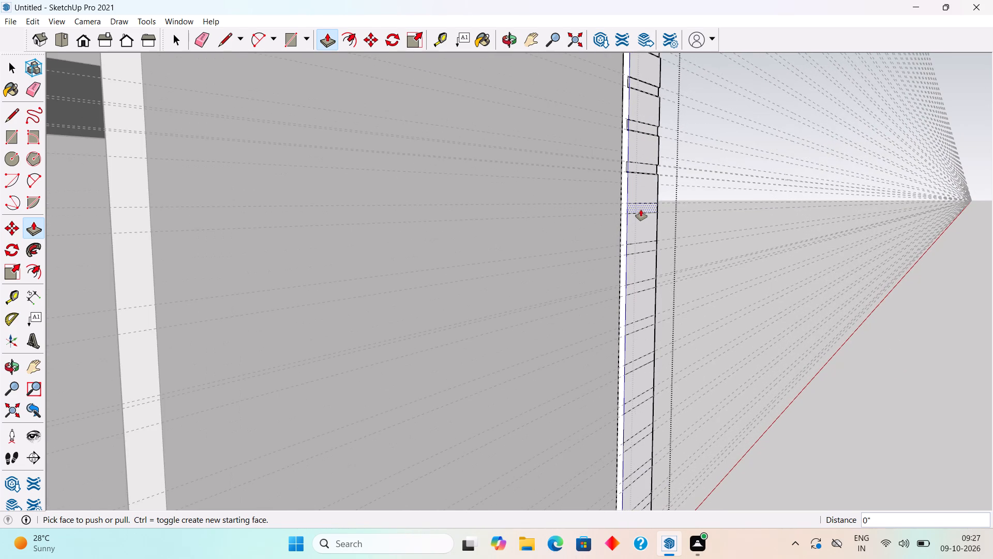
double_click(641, 210)
double_click(647, 244)
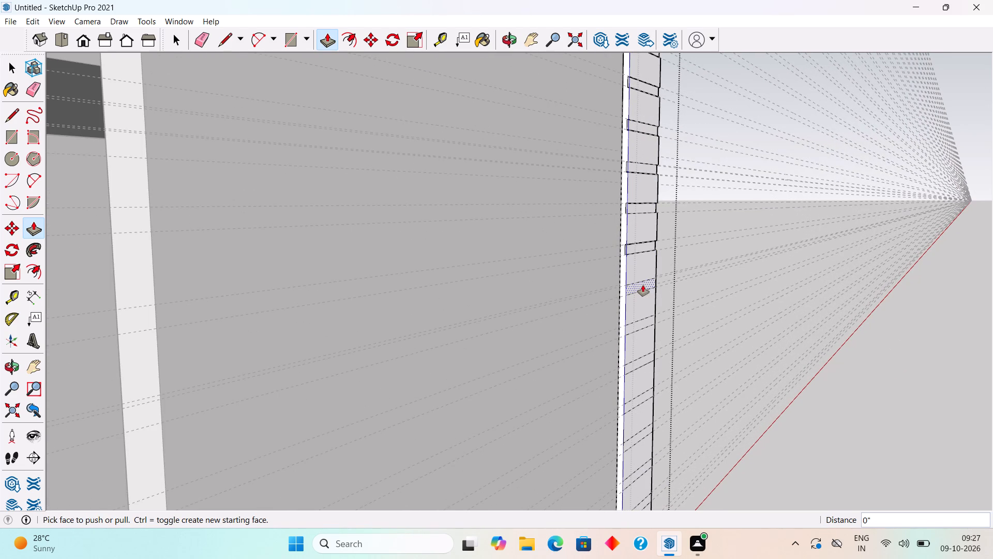
double_click(642, 286)
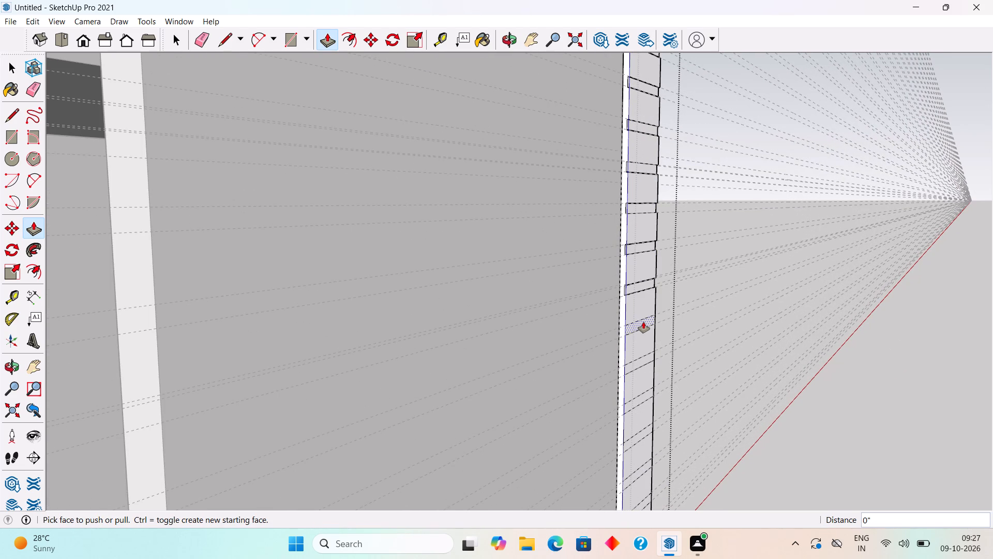
double_click(643, 322)
double_click(645, 359)
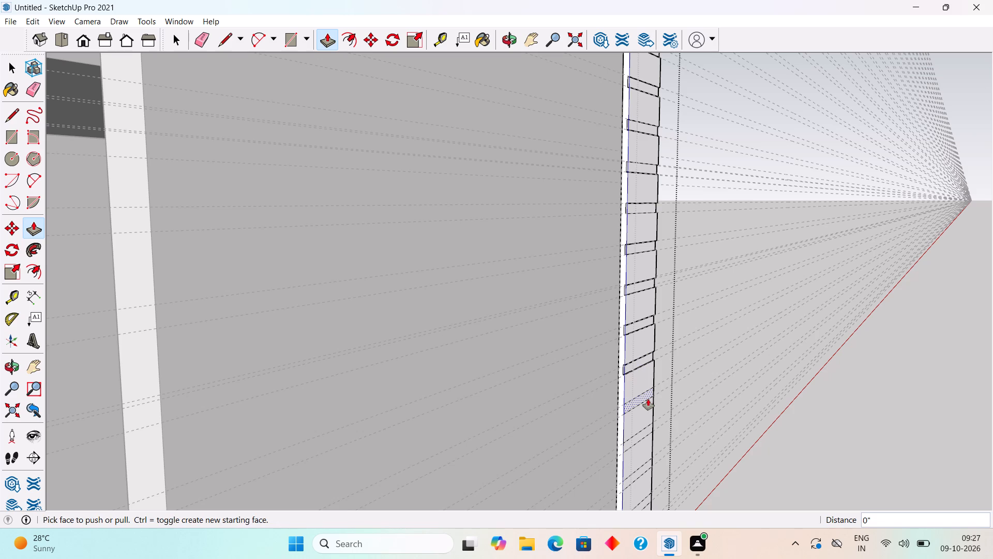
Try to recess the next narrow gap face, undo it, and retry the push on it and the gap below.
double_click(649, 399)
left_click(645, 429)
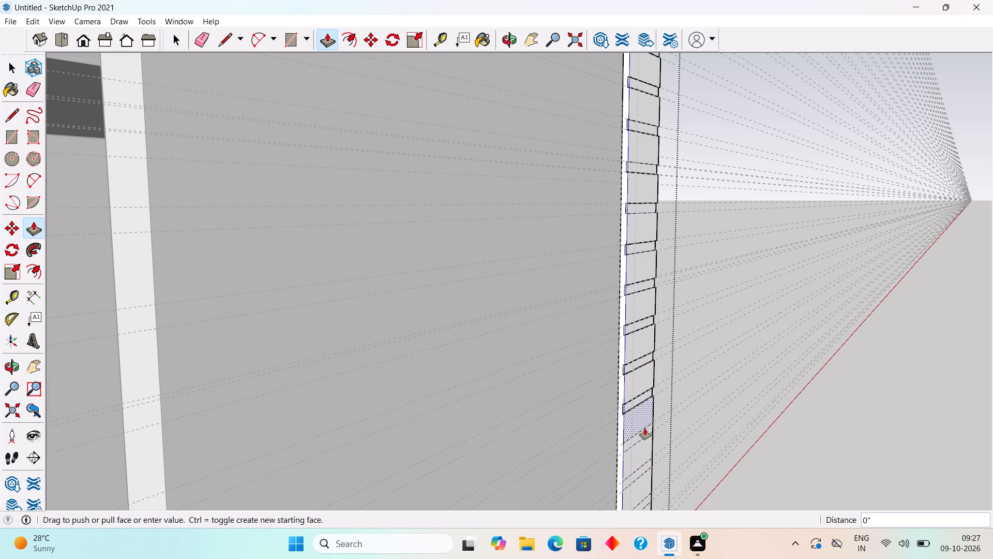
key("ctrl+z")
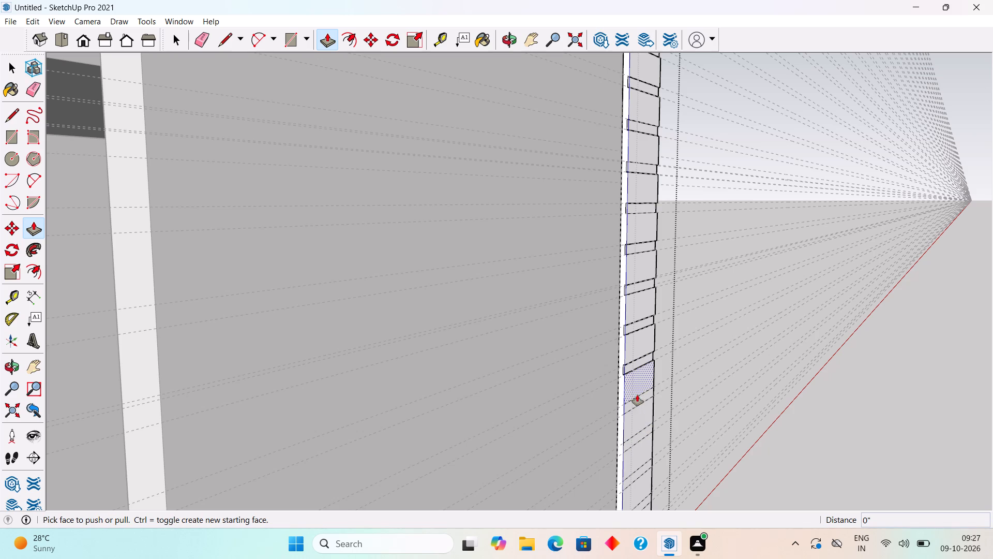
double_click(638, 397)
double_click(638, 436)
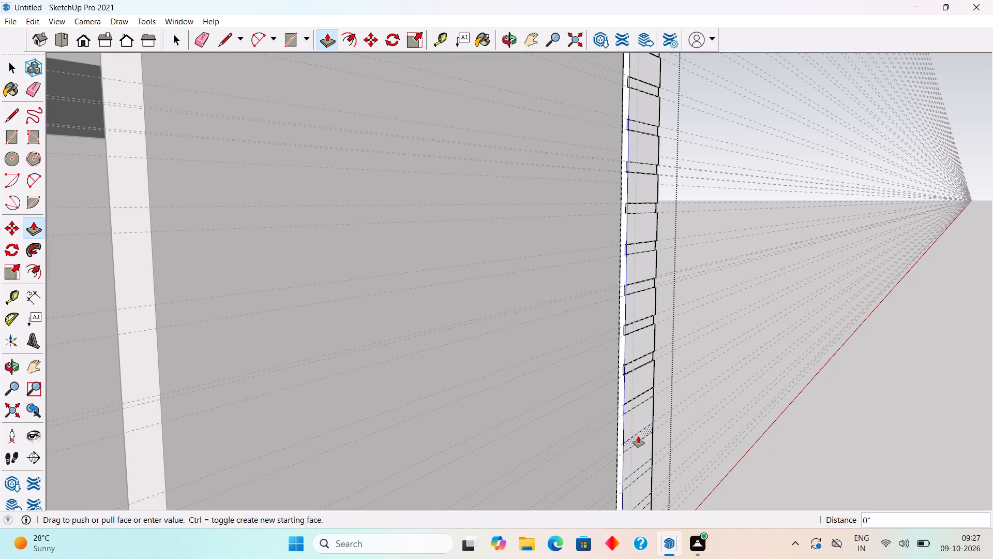
Recess the fifth narrow gap from the strip's bottom by 0.5" and repeat that depth on the four gaps below it.
scroll(582, 118, "down", 12)
scroll(593, 260, "up", 9)
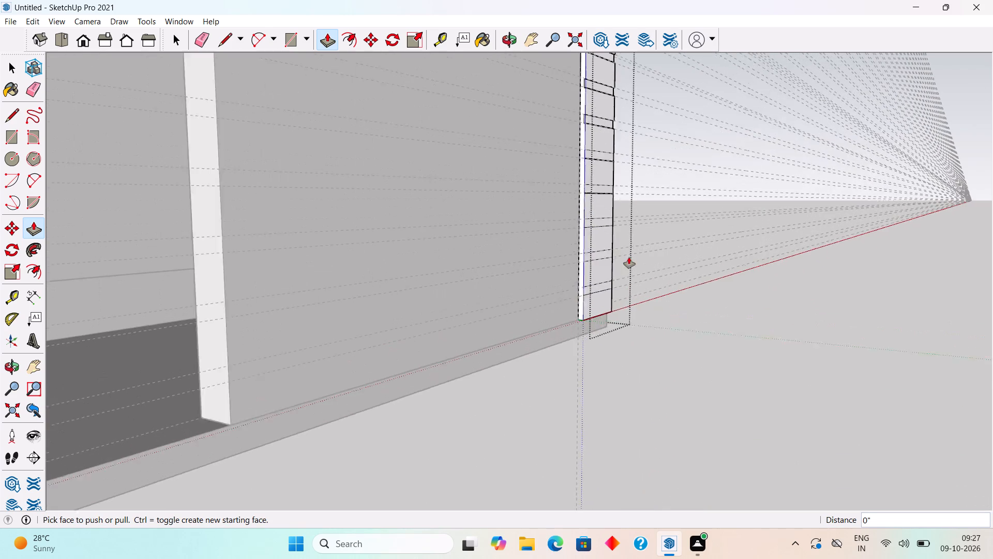
scroll(629, 257, "up", 2)
middle_click_drag(641, 263, 697, 288)
scroll(648, 156, "up", 4)
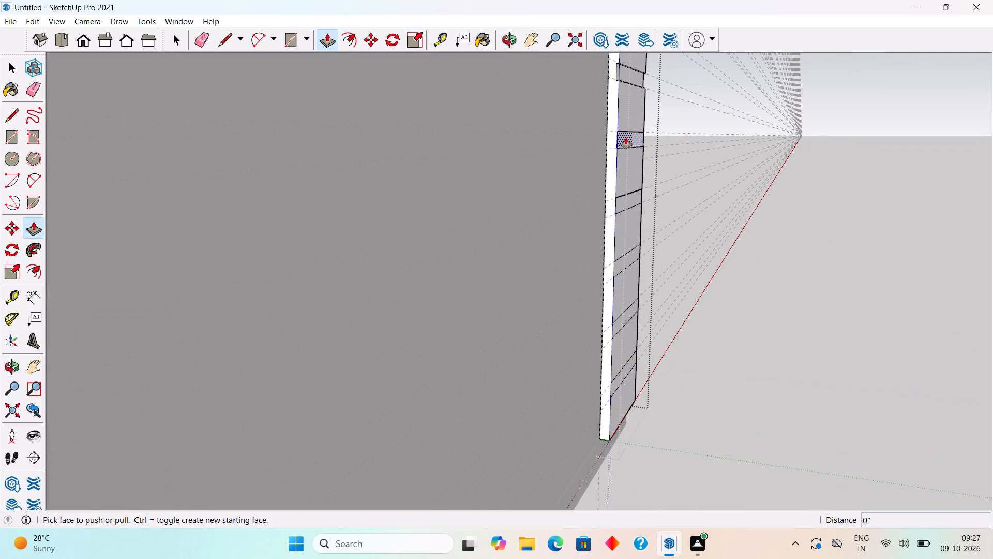
double_click(626, 138)
left_click(625, 140)
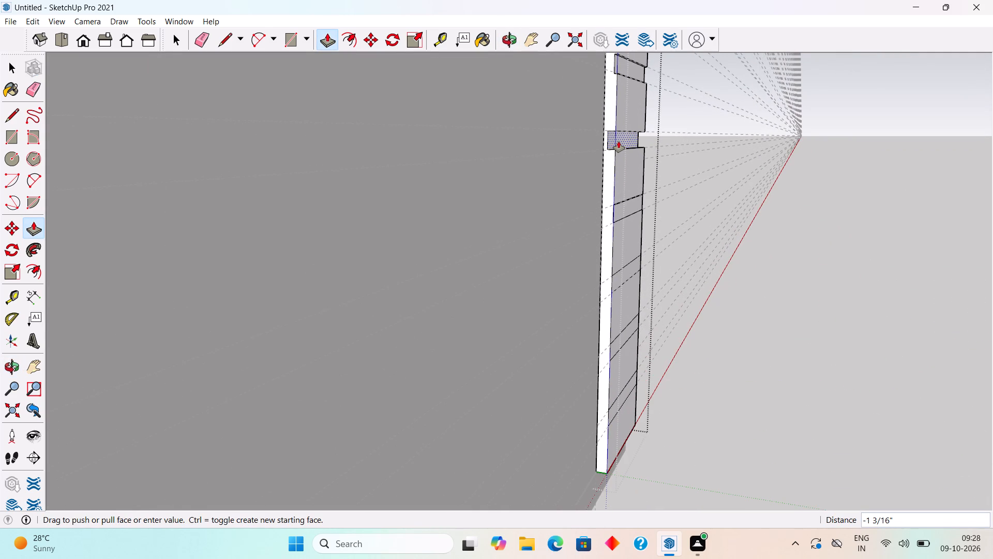
type(".5\"")
key("Return")
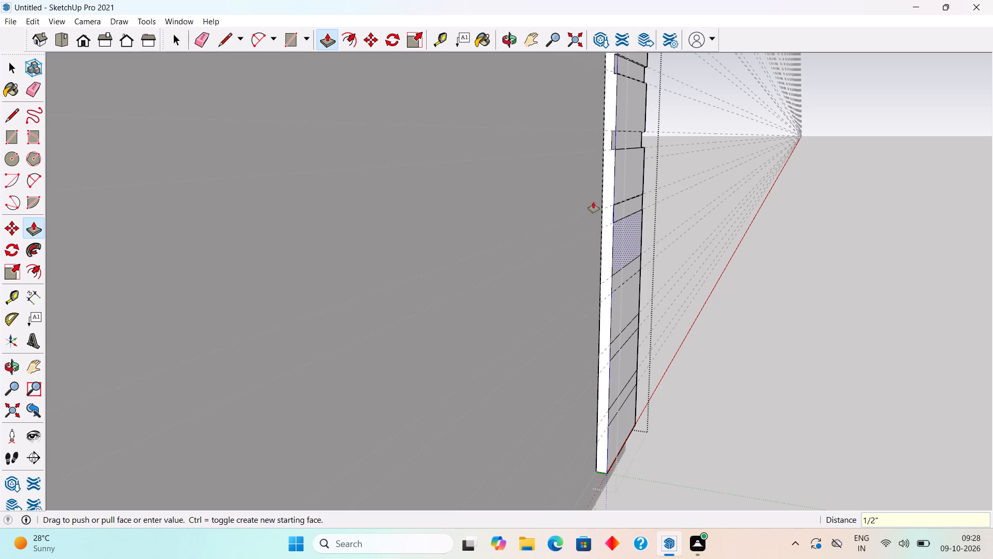
double_click(620, 208)
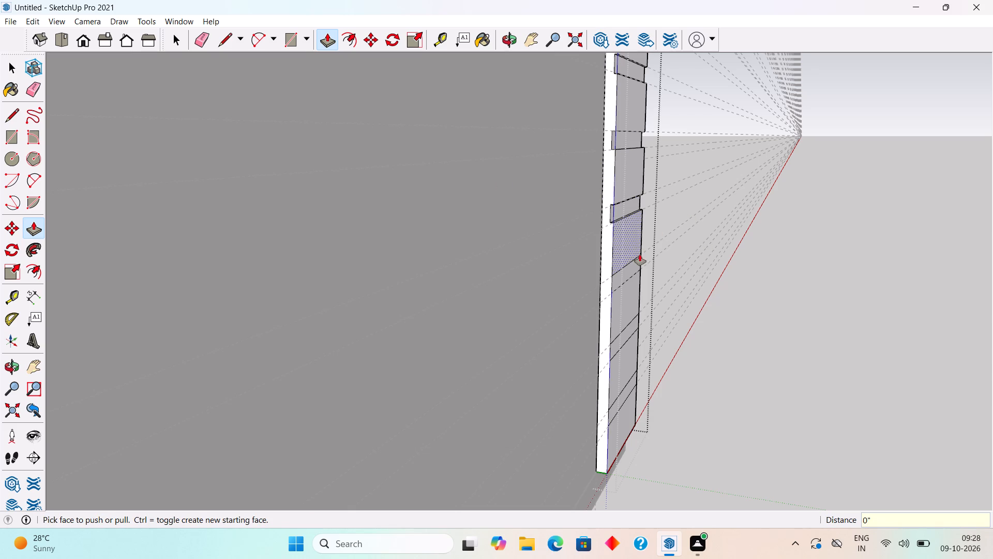
double_click(631, 264)
double_click(624, 331)
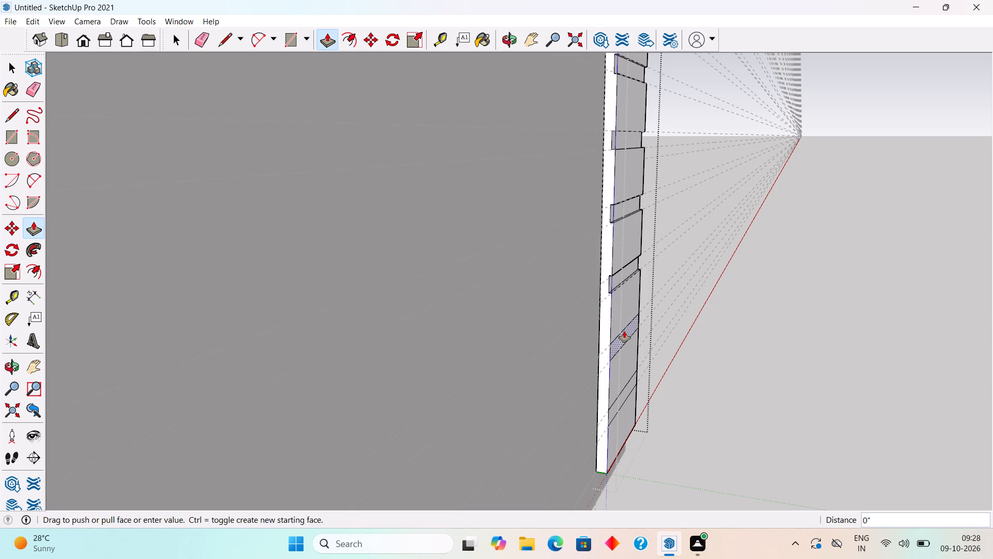
double_click(620, 402)
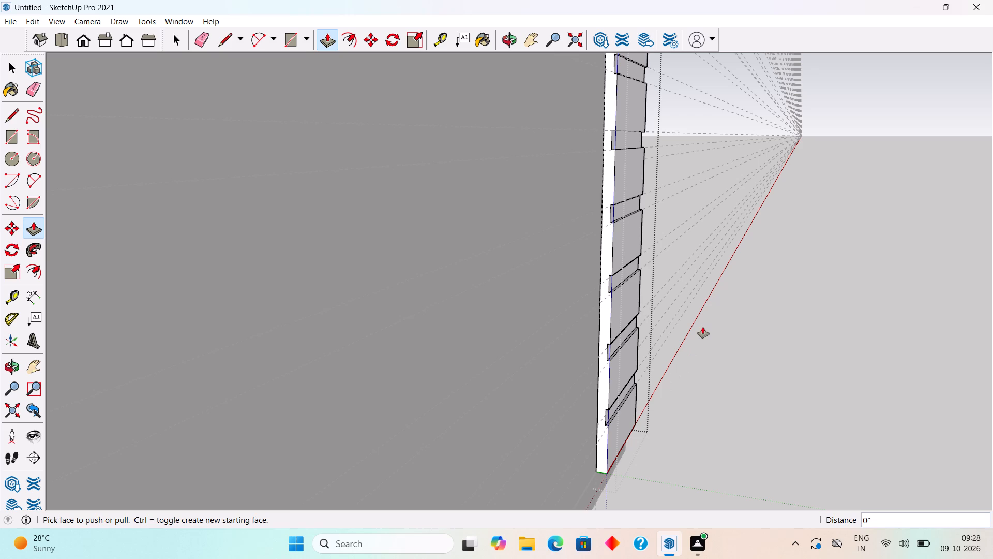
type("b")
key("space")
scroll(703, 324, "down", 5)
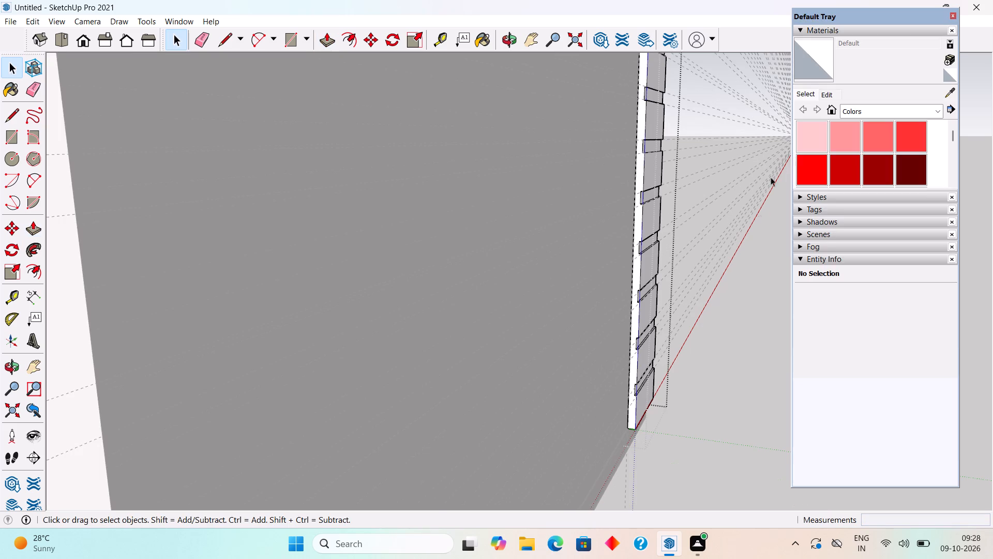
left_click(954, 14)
Exit the end panel's group to return to editing the whole building model.
scroll(905, 202, "down", 9)
middle_click_drag(664, 302, 526, 326)
scroll(526, 326, "down", 4)
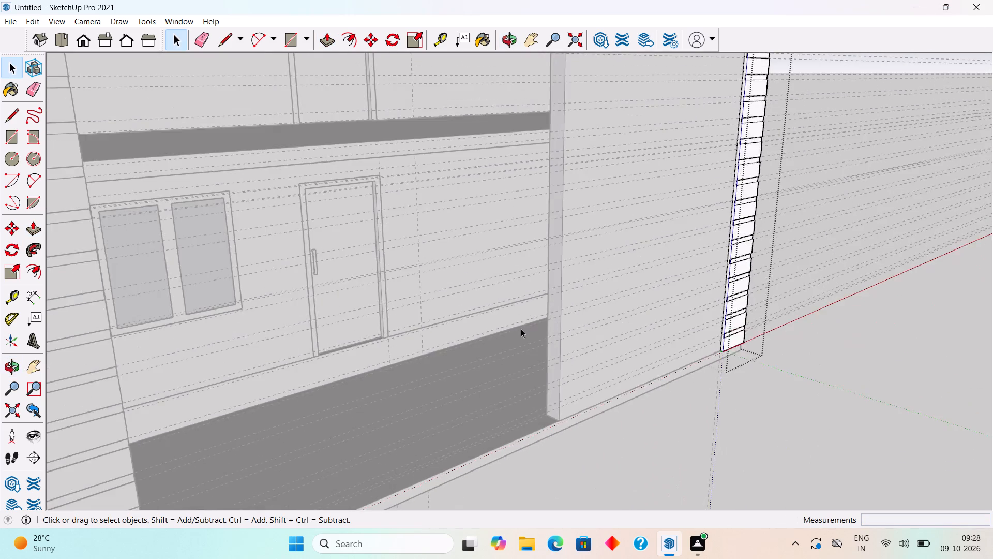
scroll(521, 329, "down", 5)
middle_click(625, 328)
scroll(625, 329, "down", 3)
middle_click_drag(651, 354, 565, 367)
scroll(567, 367, "down", 3)
scroll(526, 316, "down", 5)
middle_click_drag(721, 389, 596, 342)
scroll(596, 342, "up", 1)
scroll(596, 342, "down", 4)
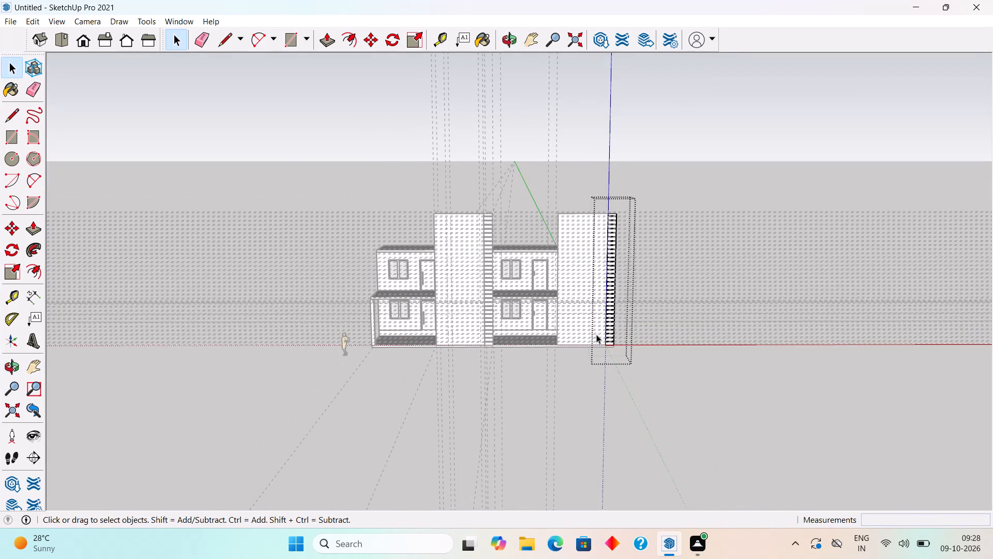
key("space")
double_click(749, 390)
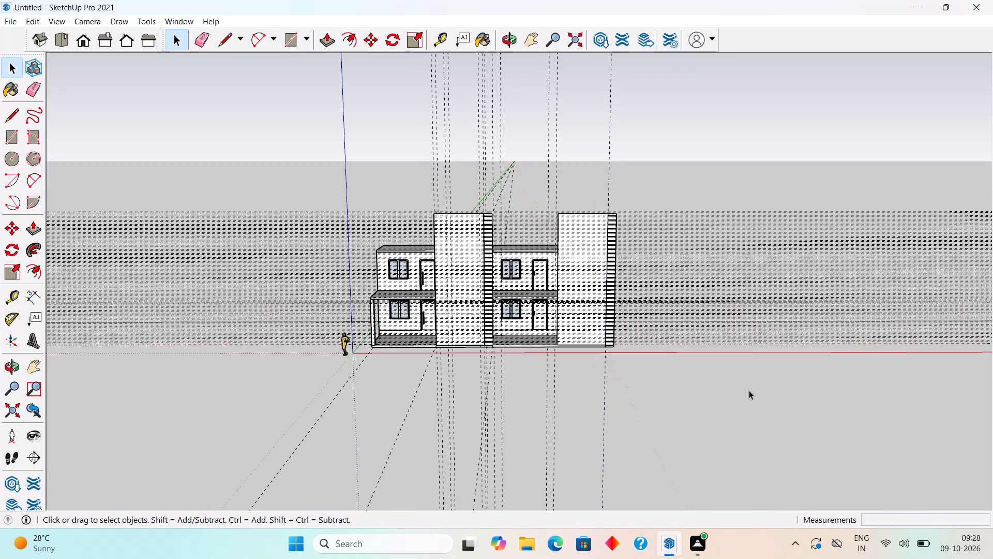
Select the horizontal guide lines running across the building front and delete them.
left_click_drag(809, 365, 678, 215)
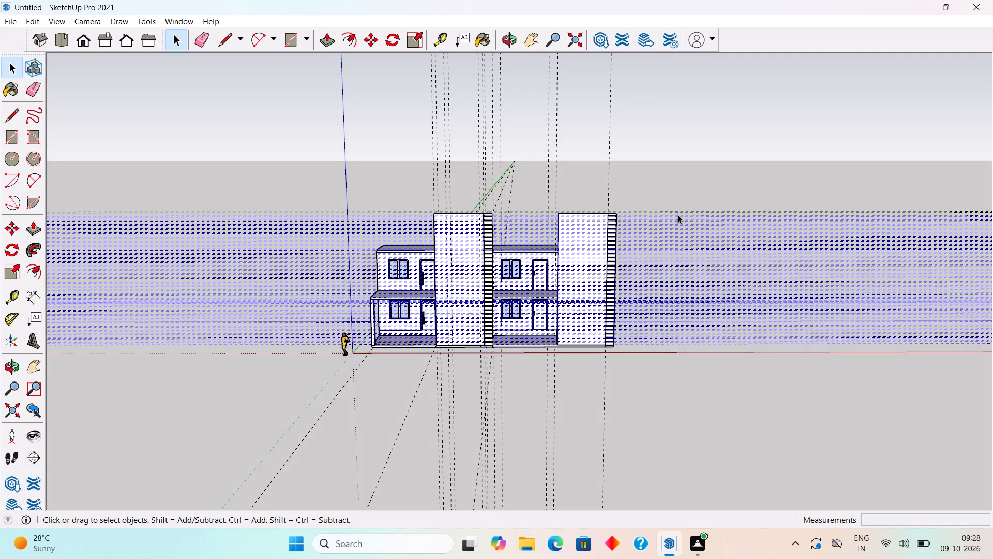
left_click_drag(815, 401, 640, 183)
left_click_drag(640, 183, 640, 183)
key("Delete")
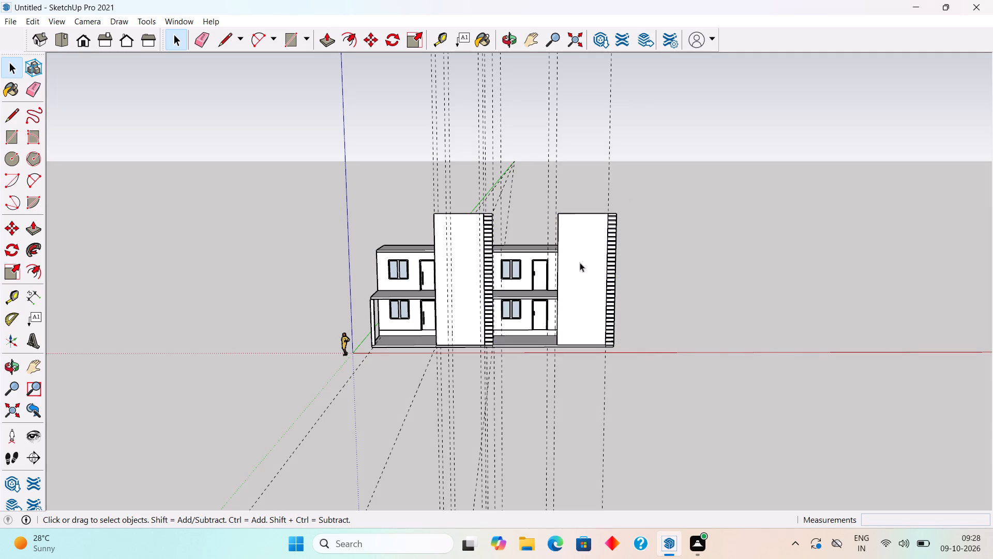
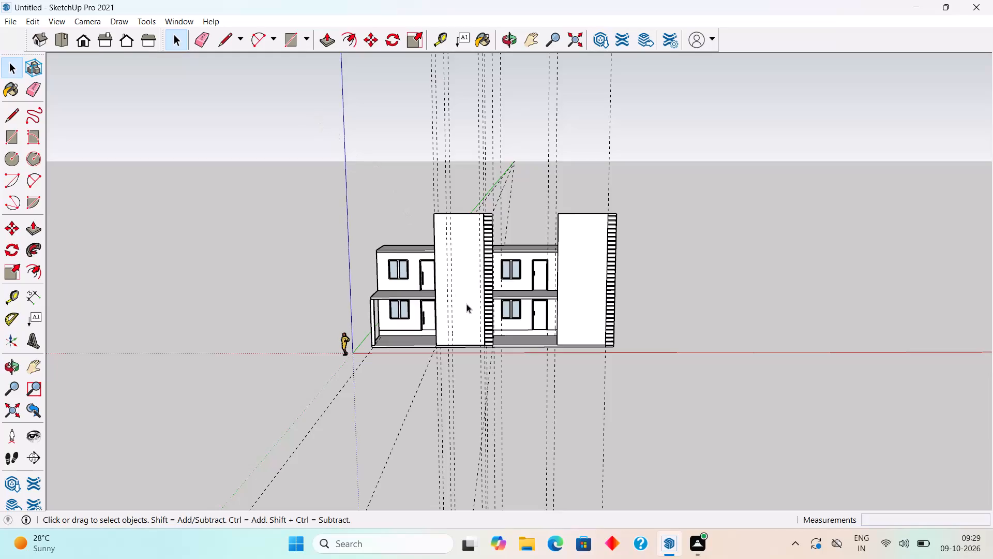
Delete the three guide lines running front to back past the building, parallel to the green axis.
scroll(467, 304, "up", 9)
scroll(426, 348, "up", 1)
middle_click_drag(419, 334, 463, 277)
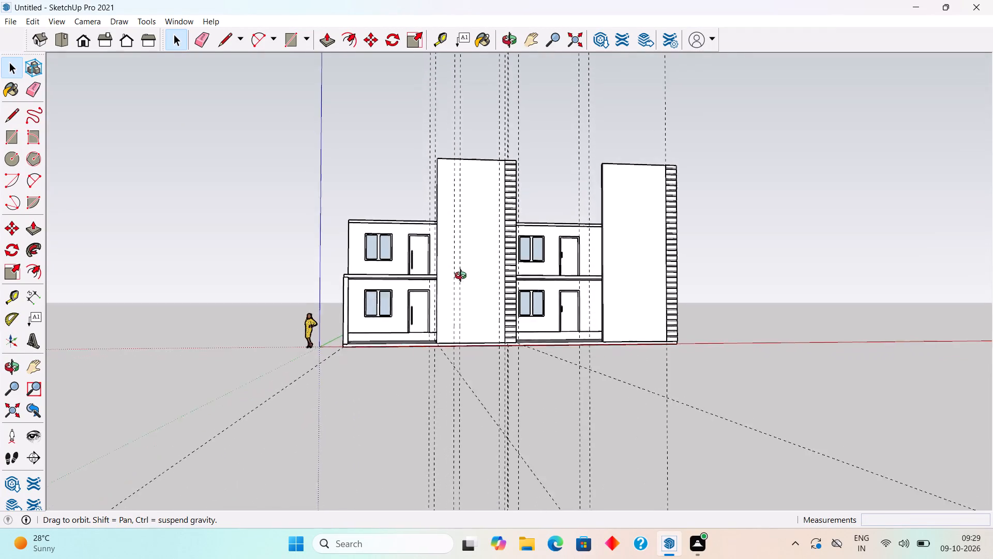
middle_click_drag(463, 277, 309, 202)
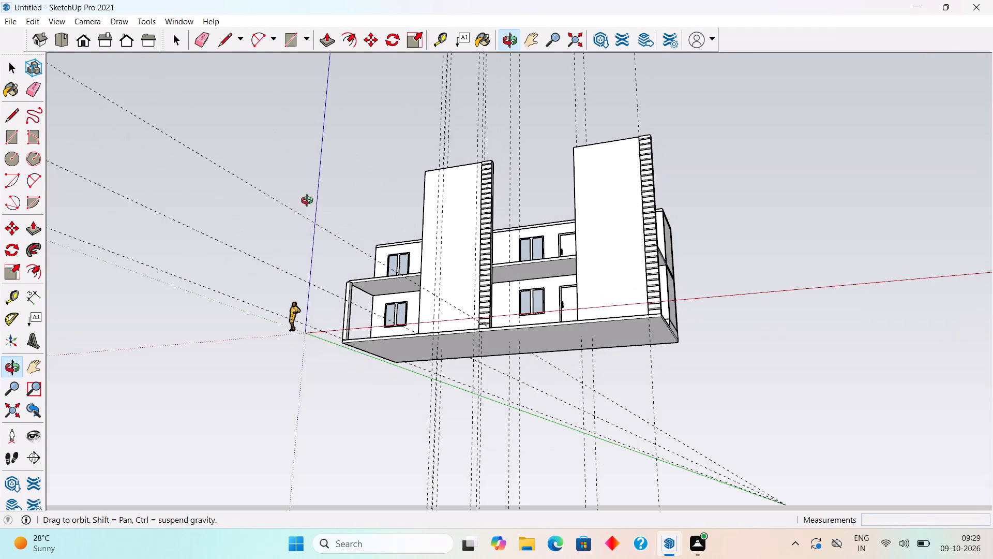
middle_click_drag(309, 202, 473, 355)
scroll(472, 356, "up", 2)
scroll(343, 124, "up", 3)
scroll(386, 158, "up", 2)
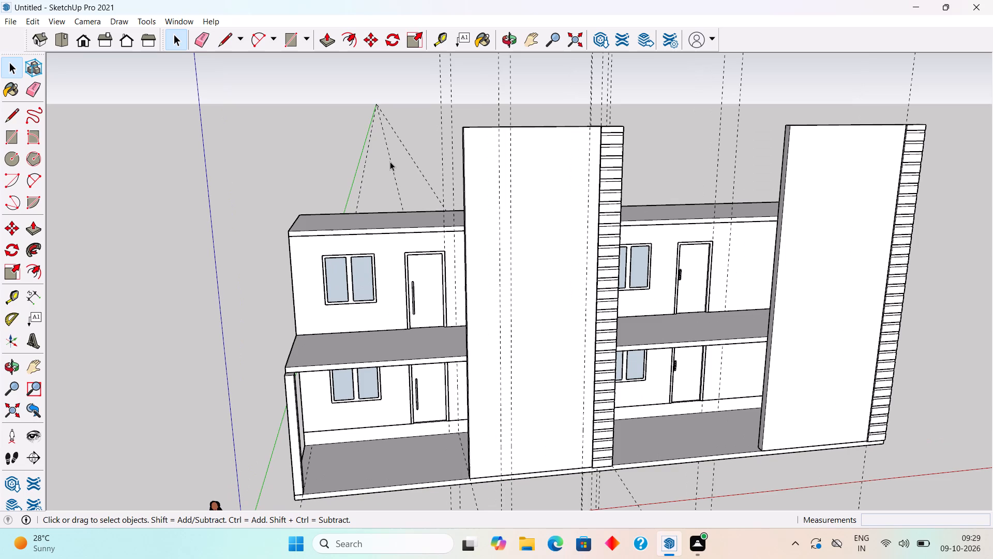
left_click(390, 161)
key("Delete")
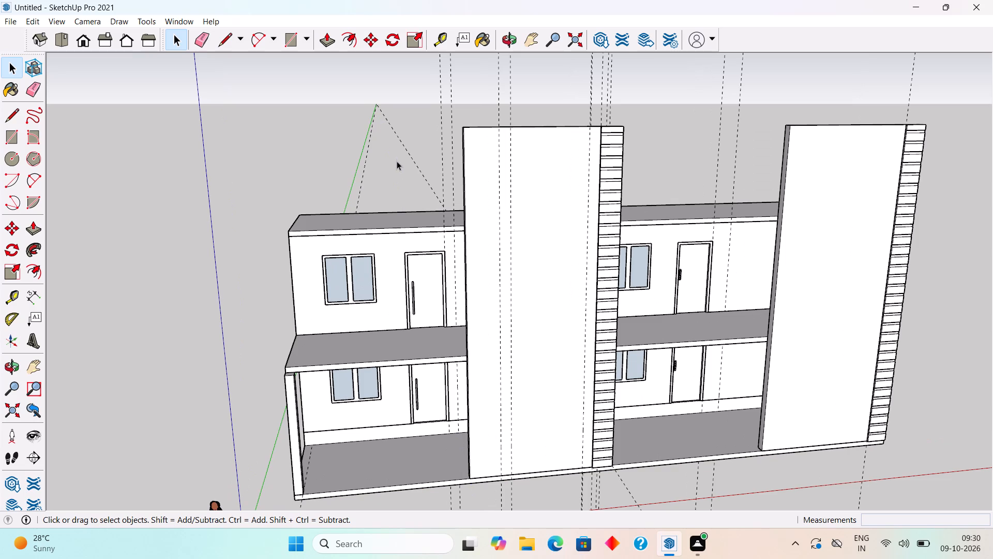
left_click(410, 158)
key("Delete")
left_click(362, 193)
key("Delete")
Erase the three pairs of vertical guides on the rear wall behind the tall front panels.
scroll(362, 193, "down", 10)
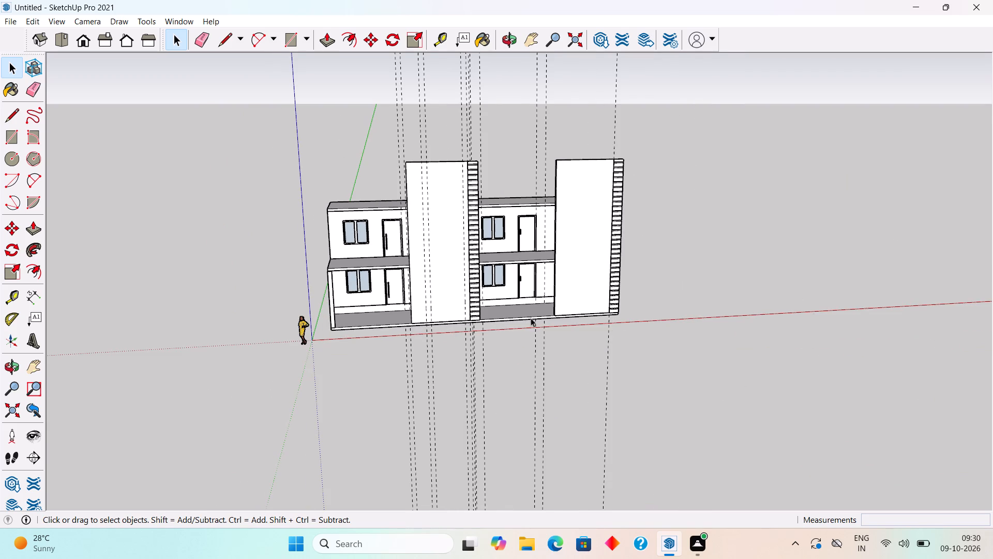
middle_click_drag(487, 311, 954, 158)
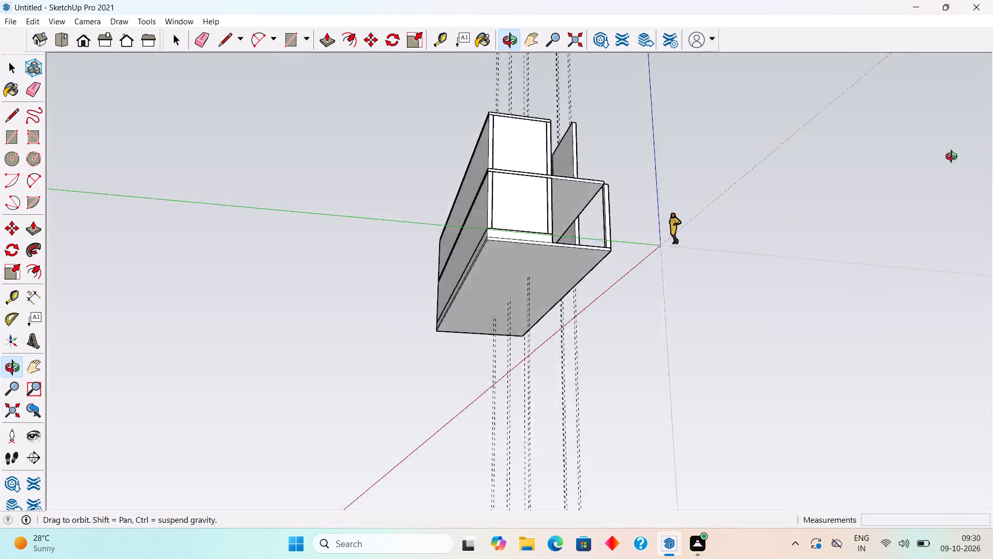
middle_click_drag(954, 158, 800, 197)
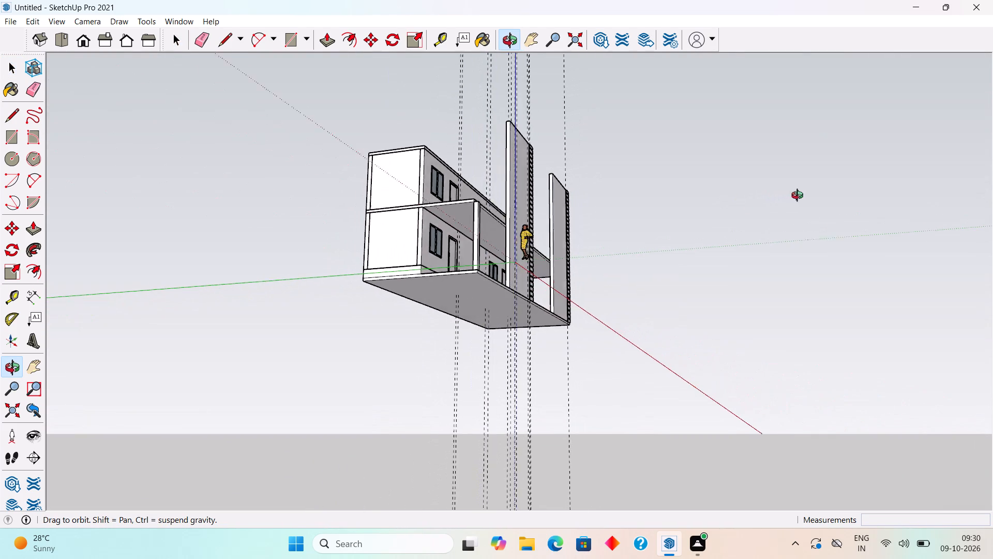
middle_click_drag(800, 197, 801, 197)
scroll(479, 498, "up", 4)
middle_click_drag(518, 428, 533, 432)
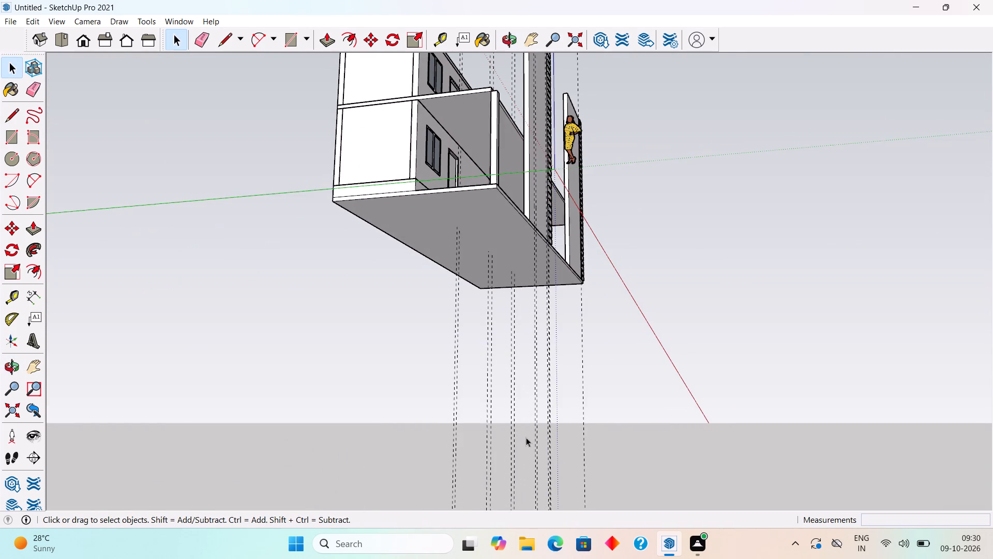
scroll(482, 406, "up", 3)
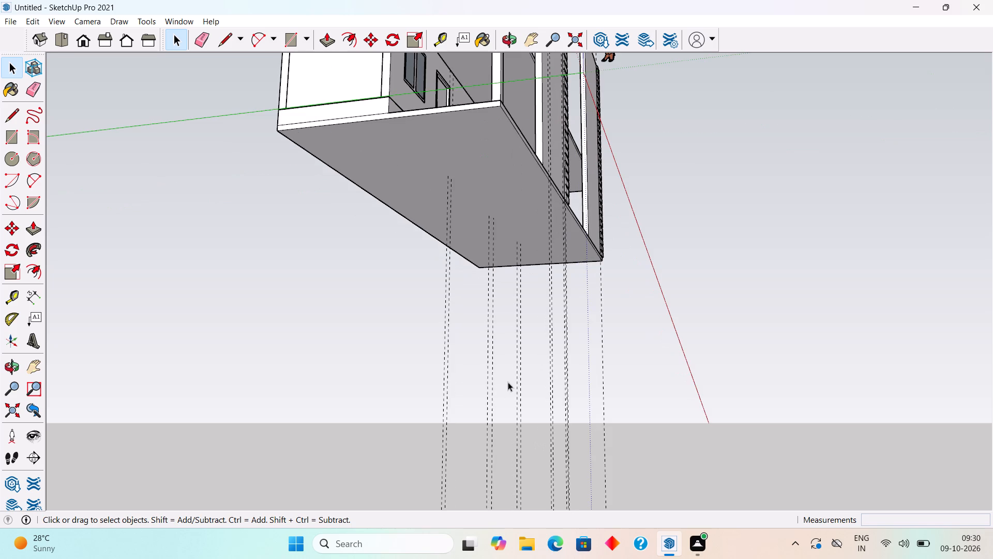
key("e")
left_click_drag(439, 392, 450, 389)
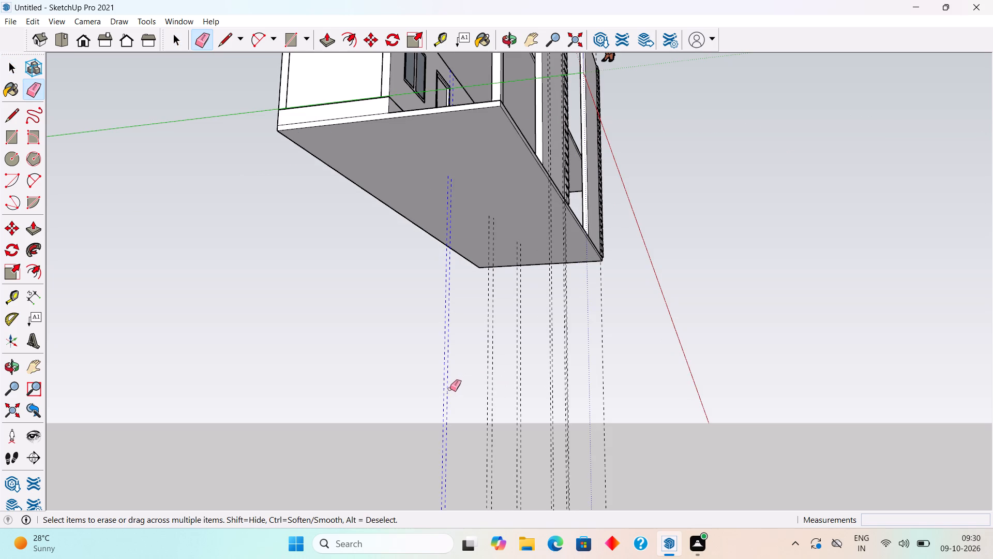
left_click_drag(450, 389, 529, 355)
key("space")
Examine the building from the front and both ends, including the tall panels, grooved strips and remaining vertical guides.
middle_click_drag(758, 356, 743, 363)
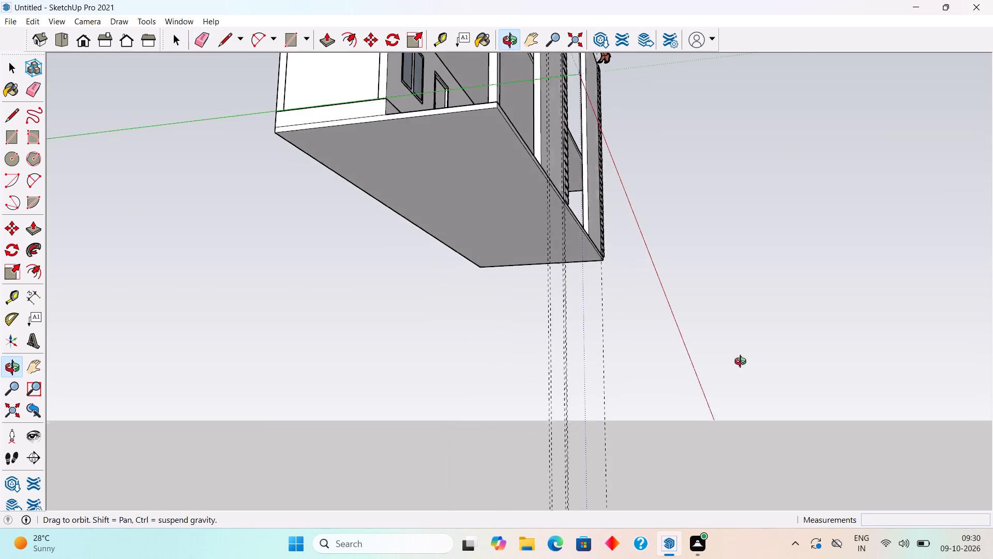
middle_click_drag(743, 363, 401, 491)
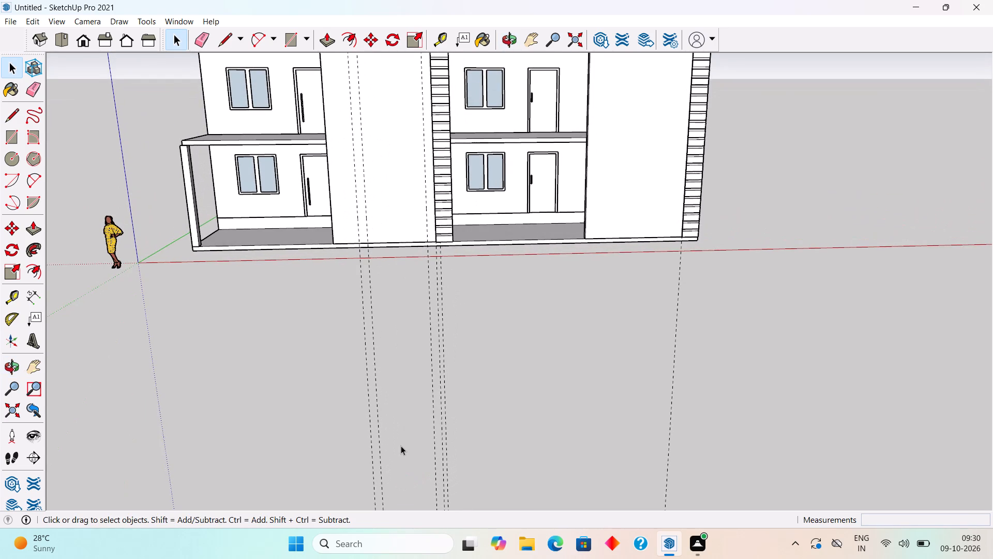
scroll(401, 446, "down", 7)
scroll(226, 180, "up", 8)
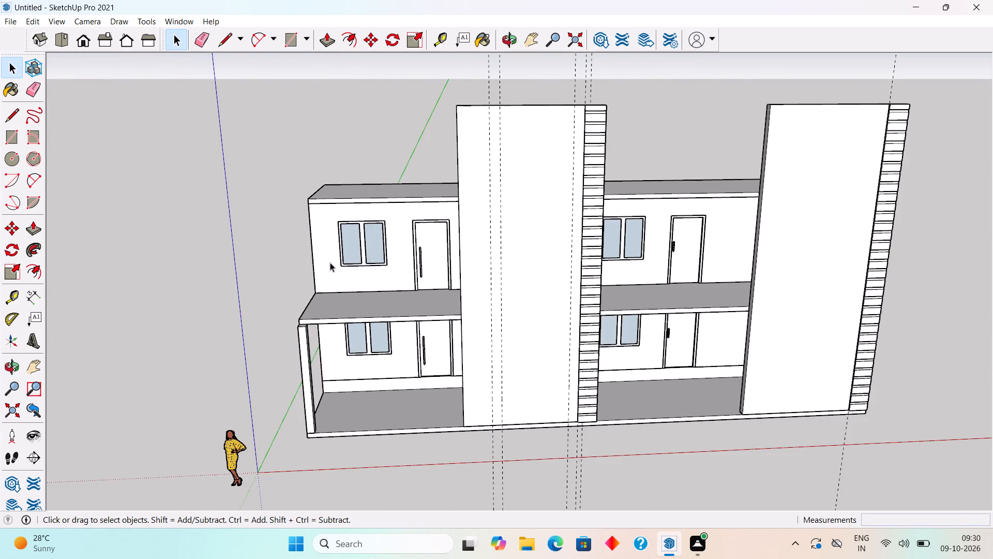
middle_click_drag(331, 262, 326, 224)
scroll(326, 224, "up", 2)
middle_click_drag(398, 274, 376, 270)
scroll(376, 270, "down", 3)
middle_click_drag(645, 356, 645, 337)
scroll(645, 337, "up", 1)
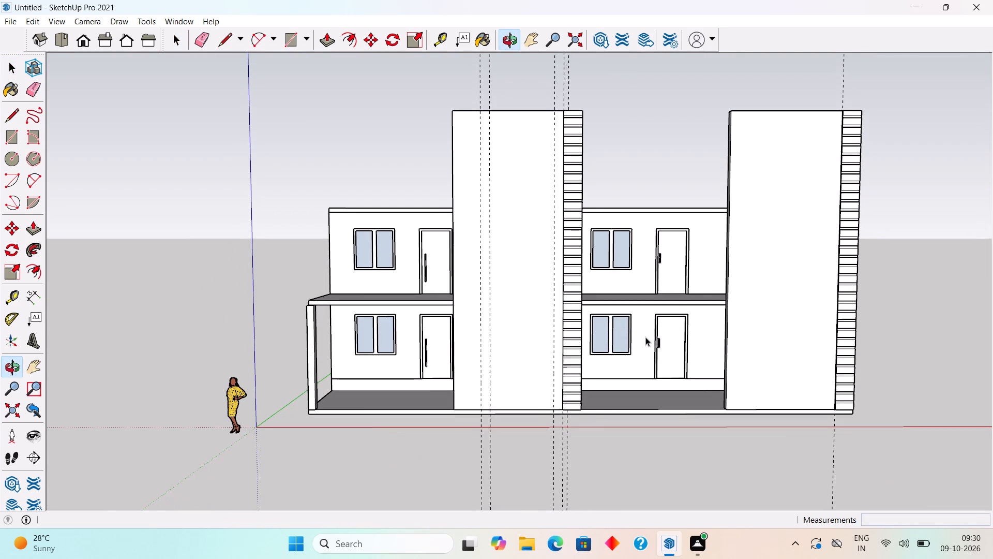
scroll(645, 337, "down", 1)
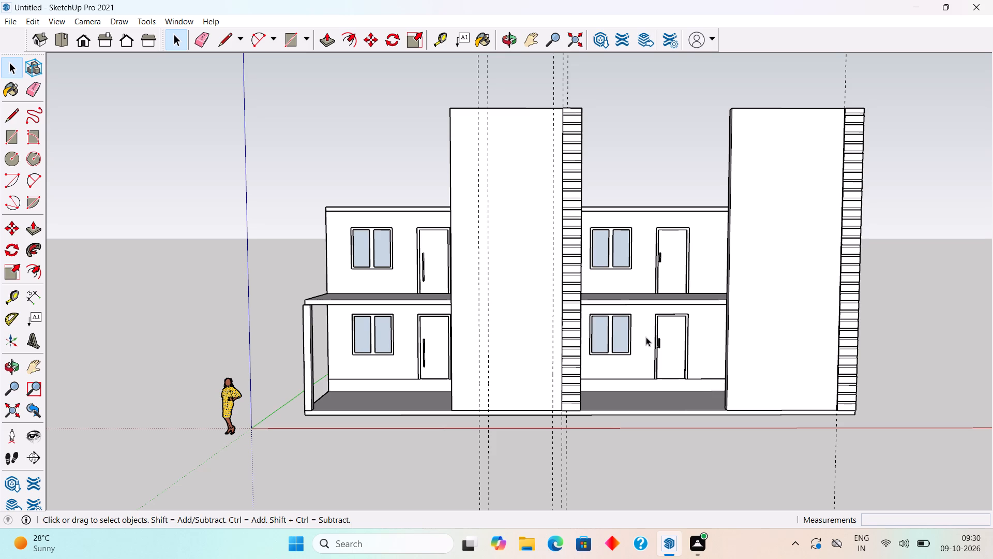
scroll(608, 256, "up", 6)
scroll(609, 250, "down", 6)
scroll(550, 365, "up", 6)
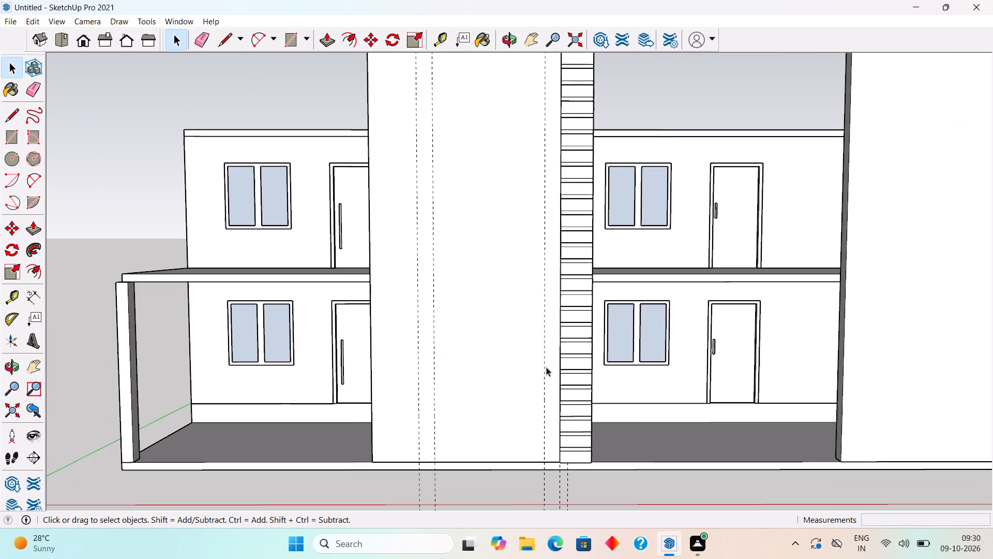
middle_click_drag(547, 370, 885, 369)
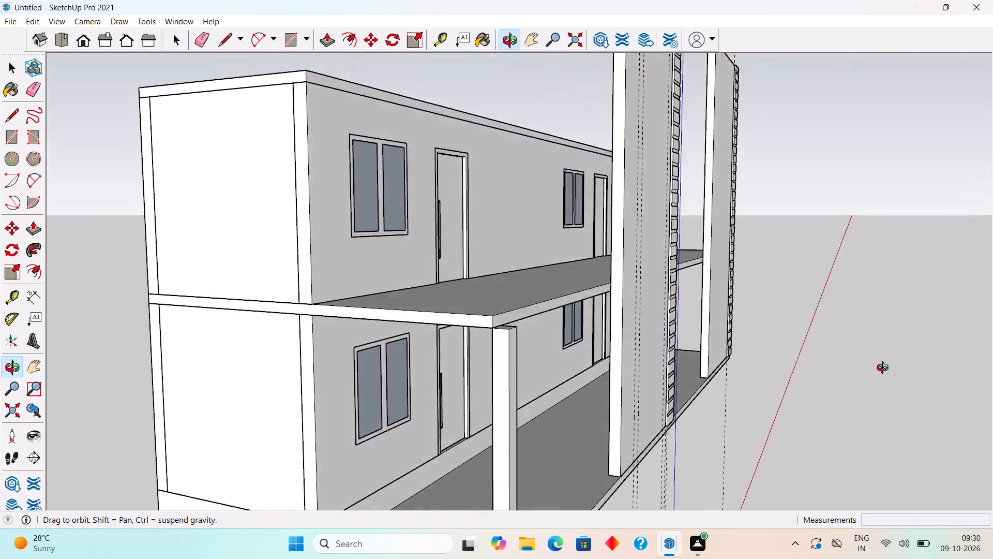
middle_click_drag(885, 369, 297, 352)
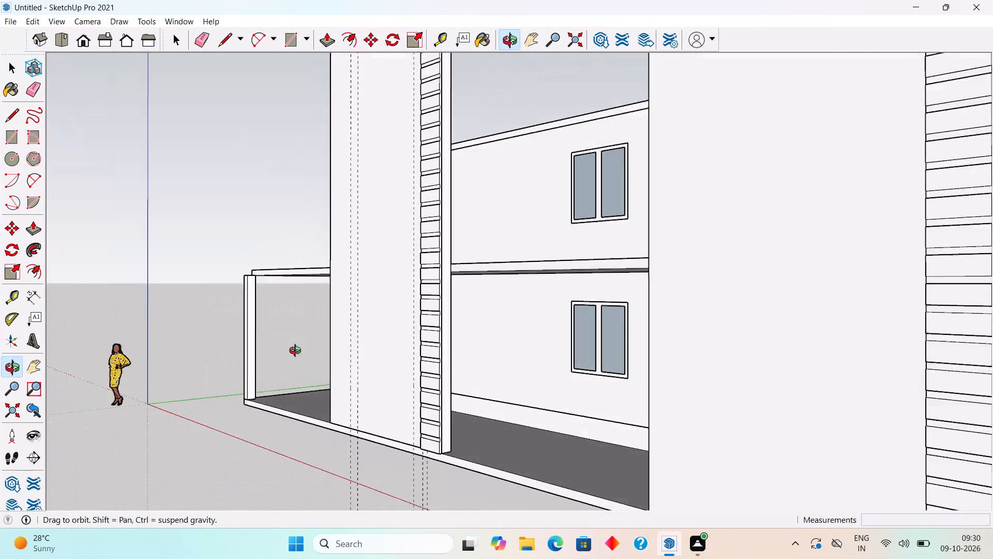
middle_click_drag(297, 352, 142, 349)
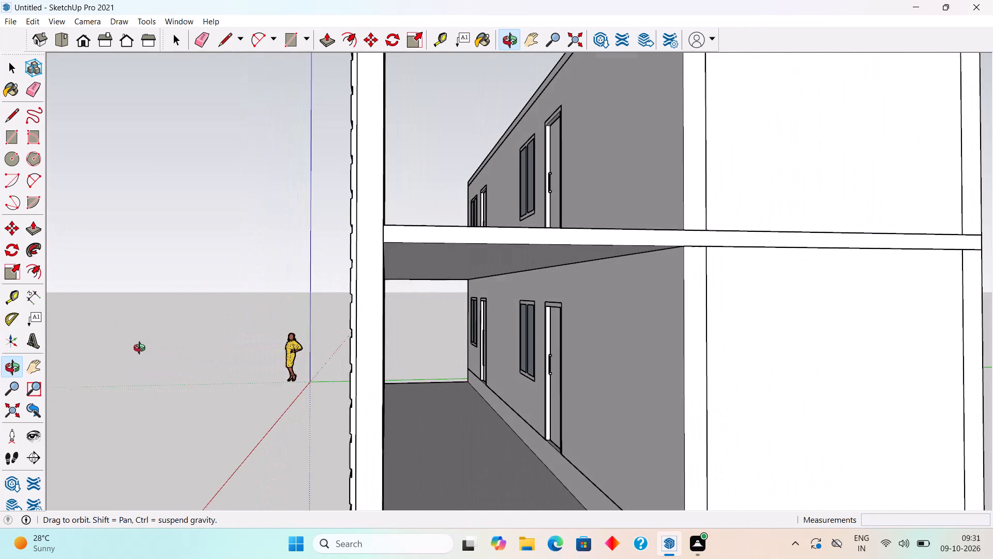
middle_click_drag(142, 349, 337, 370)
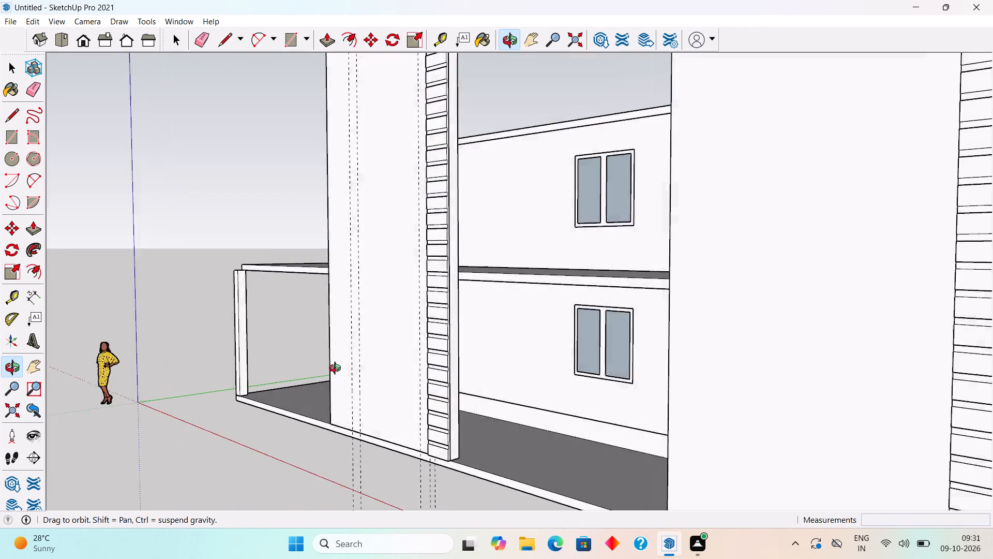
middle_click_drag(337, 370, 457, 383)
scroll(457, 383, "down", 5)
middle_click_drag(576, 439, 696, 415)
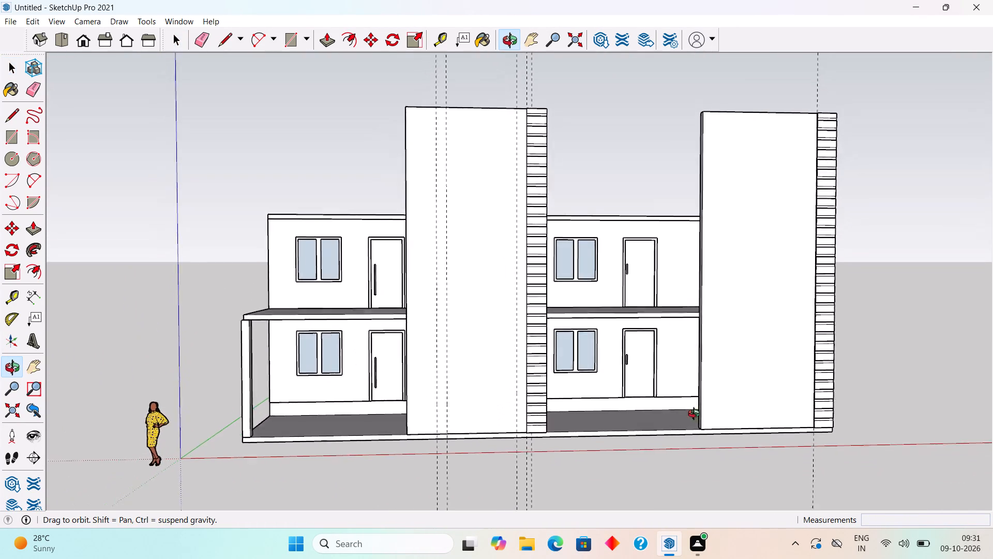
middle_click_drag(696, 415, 708, 412)
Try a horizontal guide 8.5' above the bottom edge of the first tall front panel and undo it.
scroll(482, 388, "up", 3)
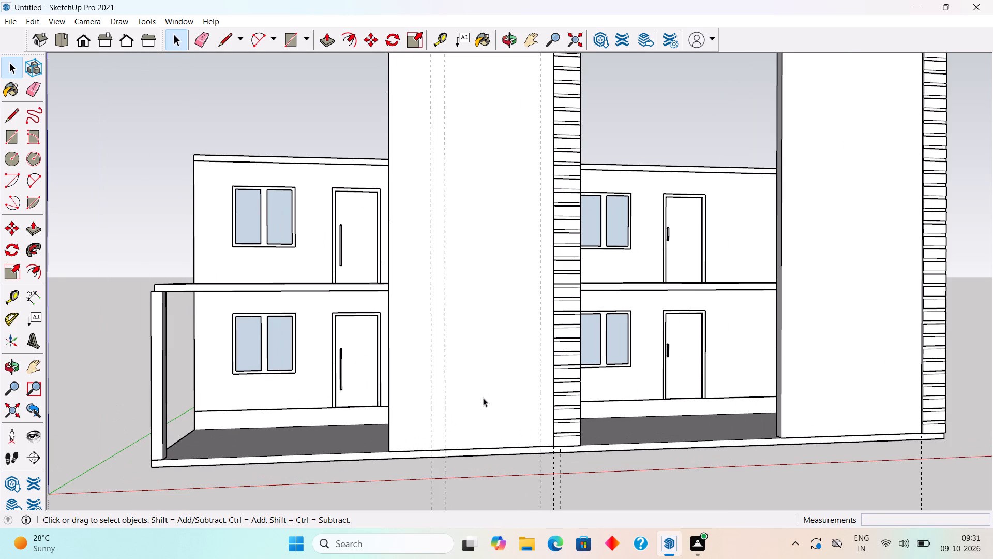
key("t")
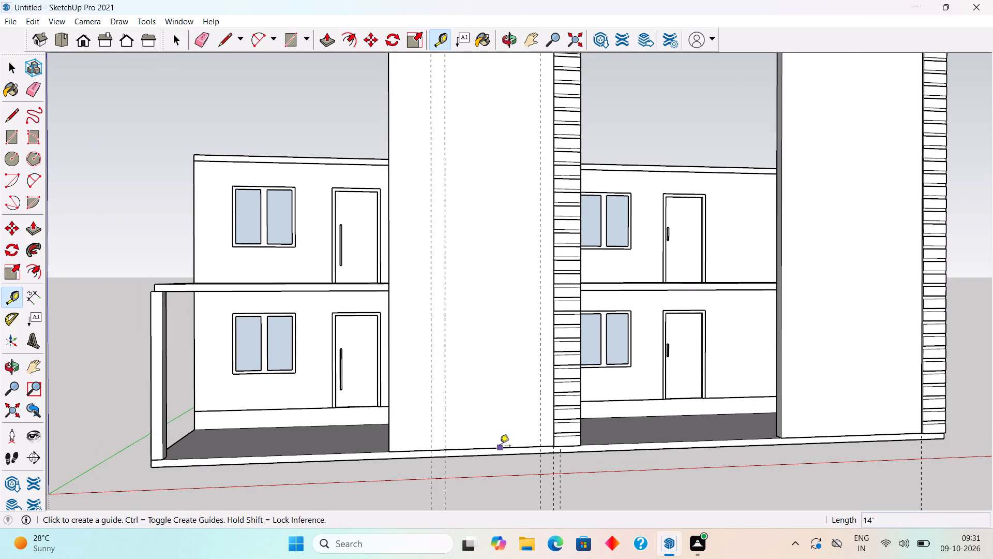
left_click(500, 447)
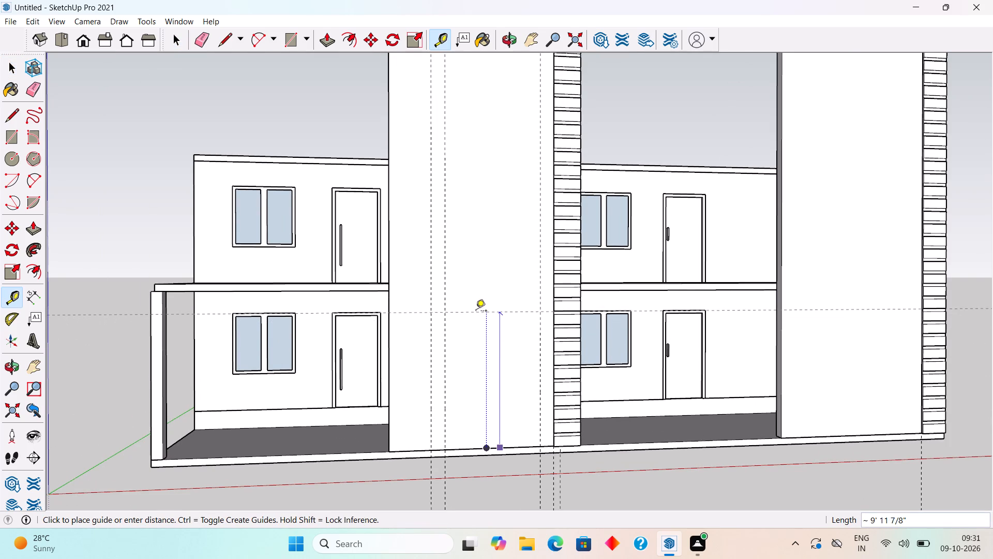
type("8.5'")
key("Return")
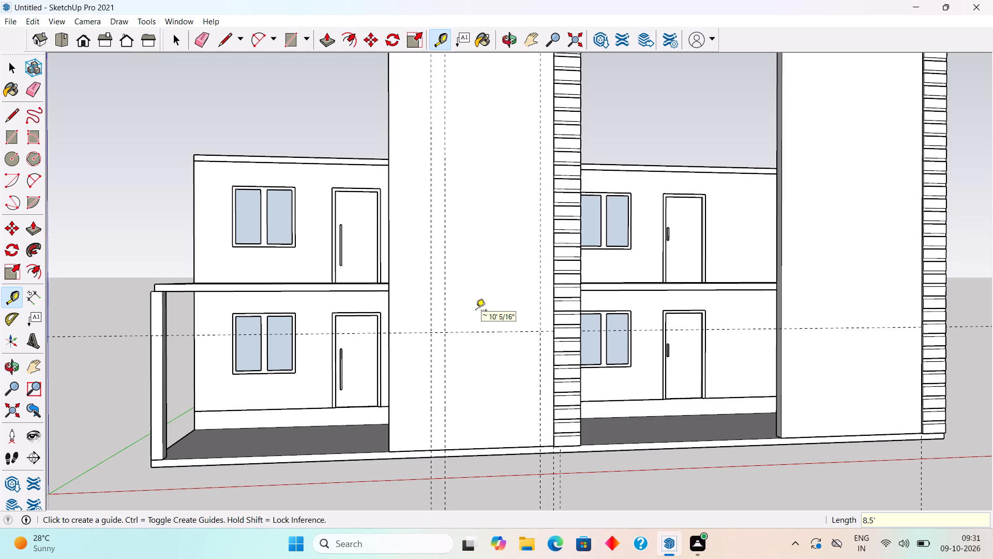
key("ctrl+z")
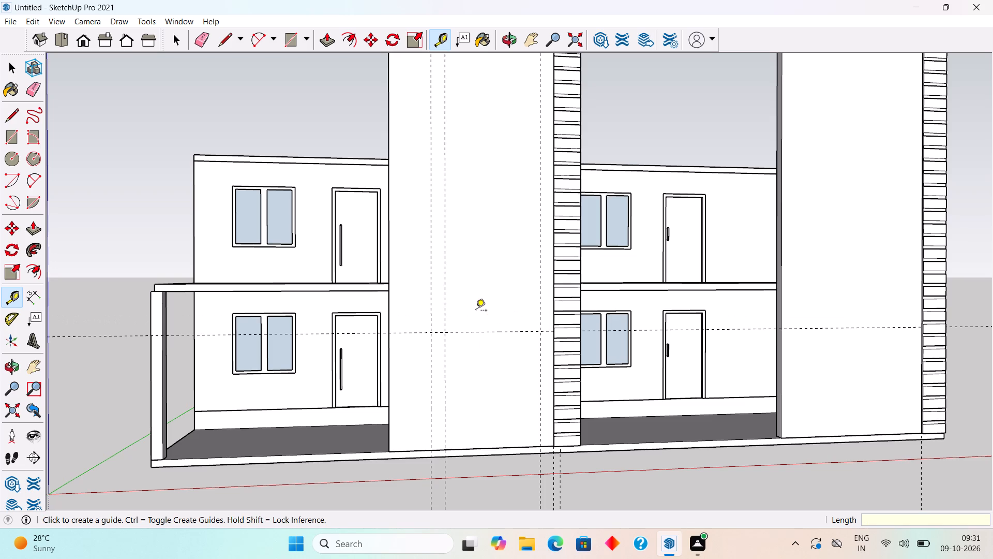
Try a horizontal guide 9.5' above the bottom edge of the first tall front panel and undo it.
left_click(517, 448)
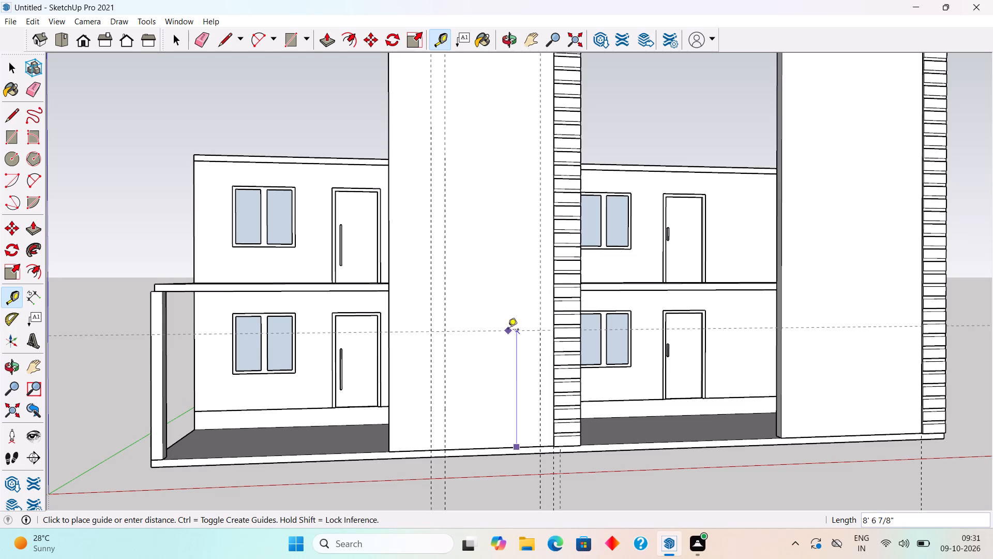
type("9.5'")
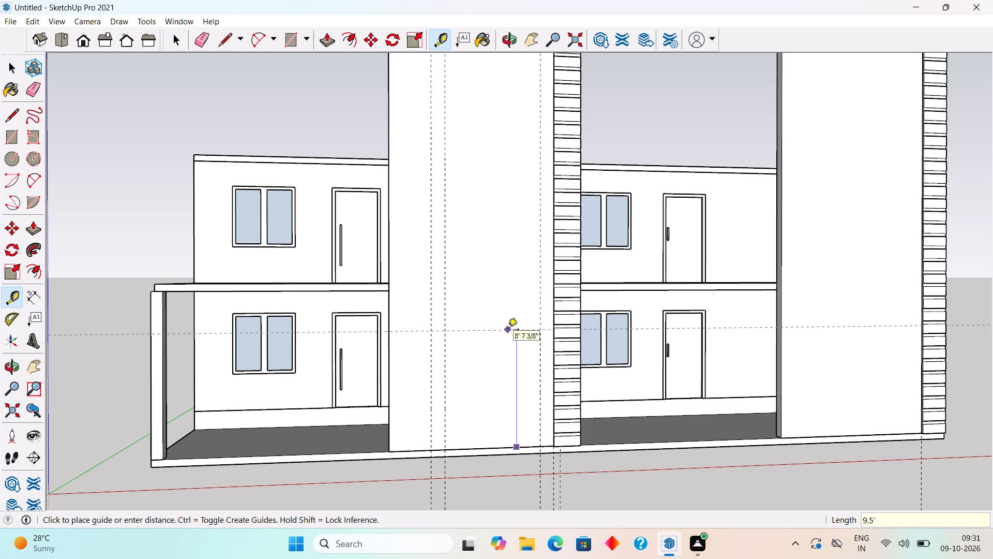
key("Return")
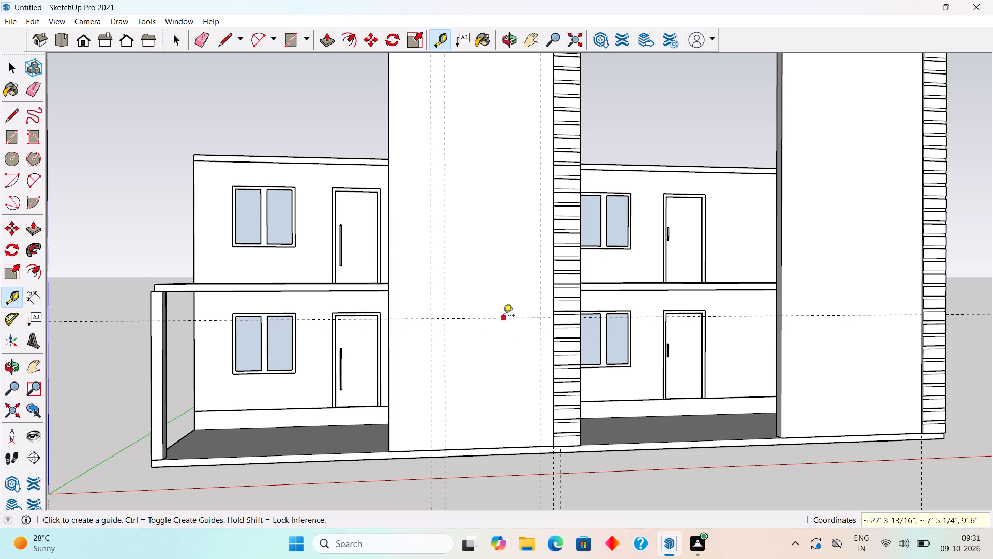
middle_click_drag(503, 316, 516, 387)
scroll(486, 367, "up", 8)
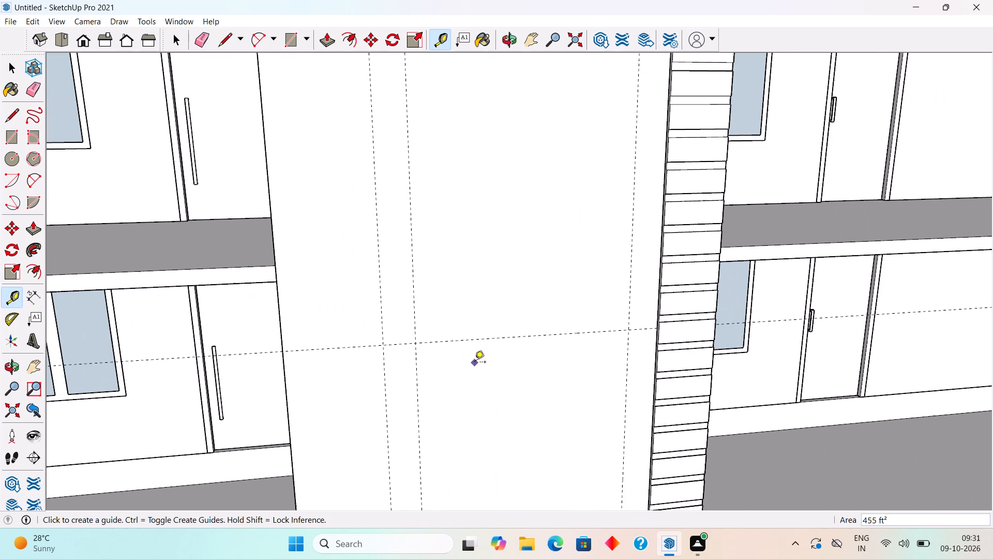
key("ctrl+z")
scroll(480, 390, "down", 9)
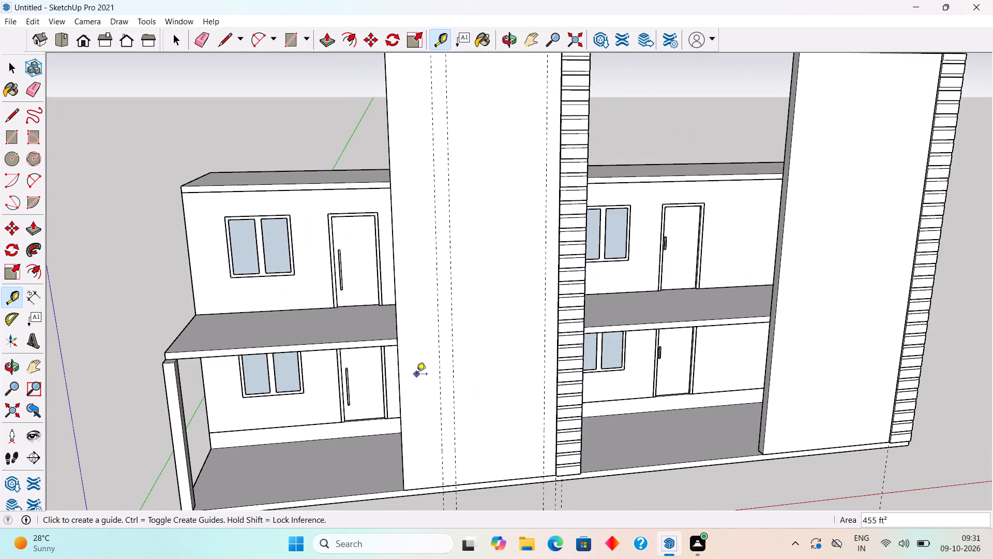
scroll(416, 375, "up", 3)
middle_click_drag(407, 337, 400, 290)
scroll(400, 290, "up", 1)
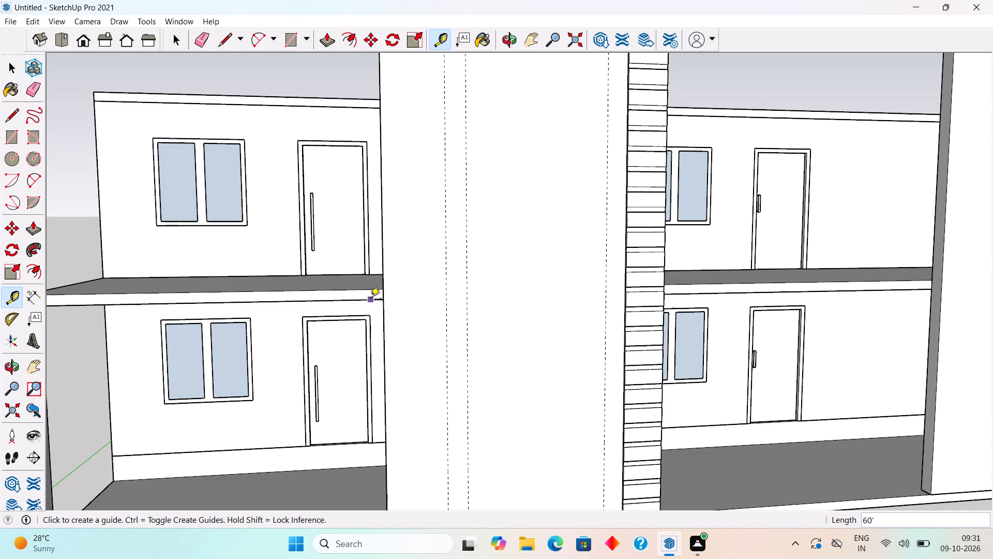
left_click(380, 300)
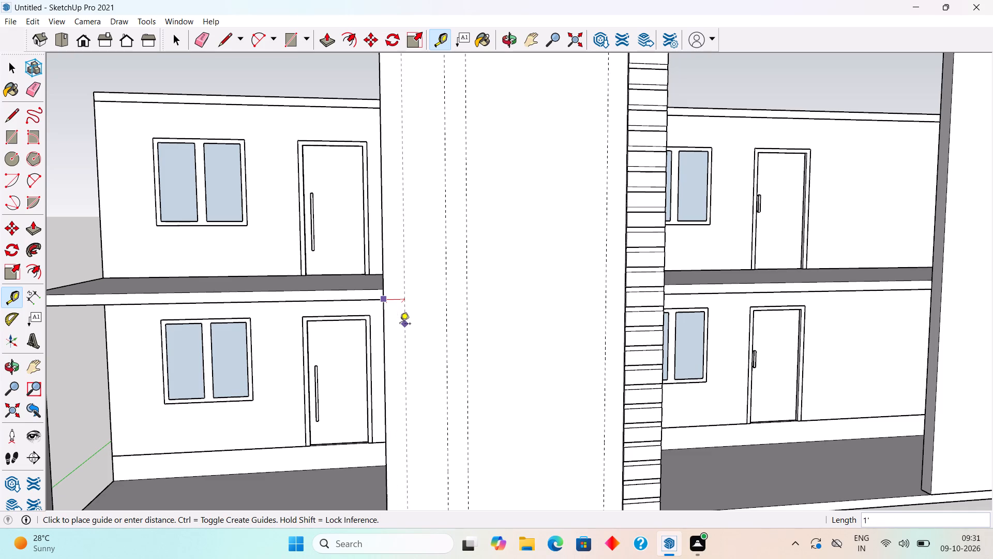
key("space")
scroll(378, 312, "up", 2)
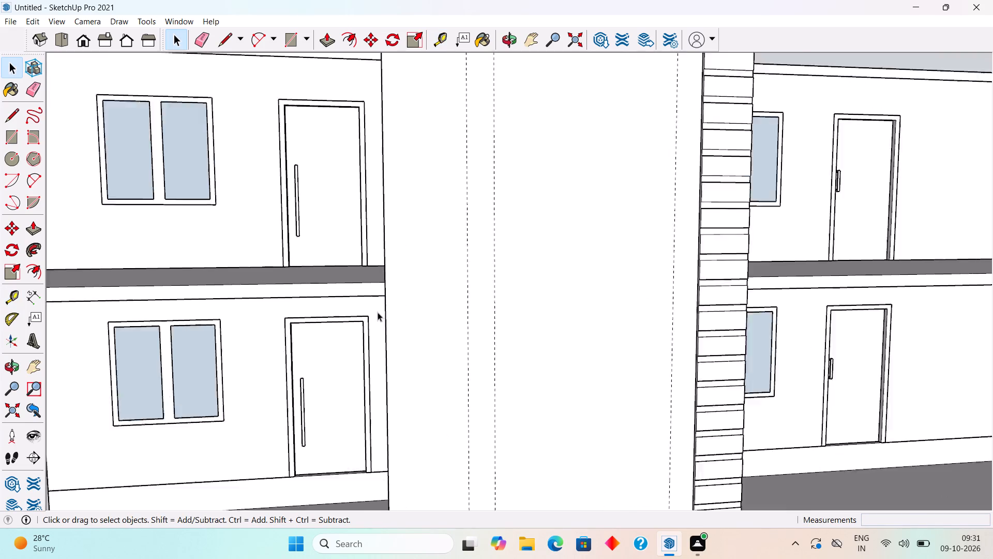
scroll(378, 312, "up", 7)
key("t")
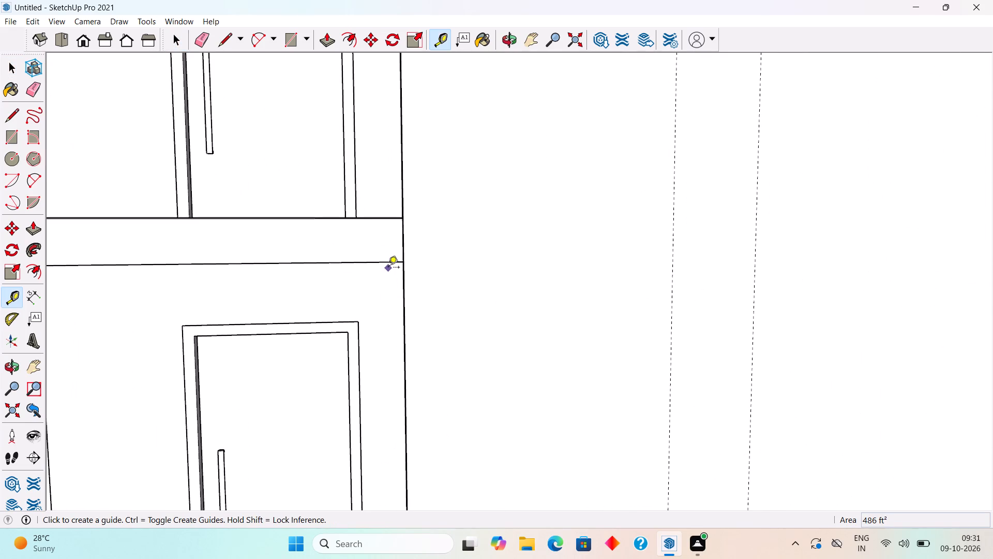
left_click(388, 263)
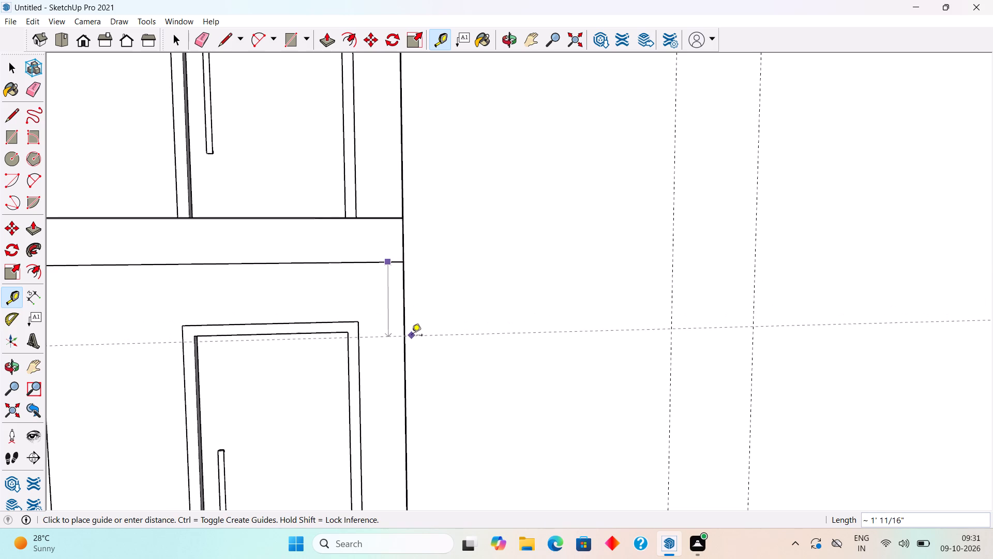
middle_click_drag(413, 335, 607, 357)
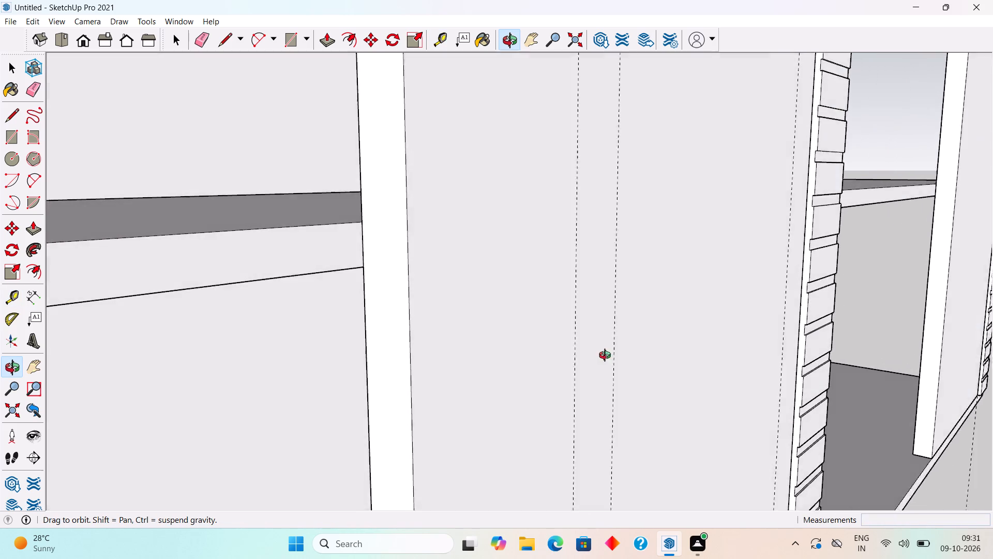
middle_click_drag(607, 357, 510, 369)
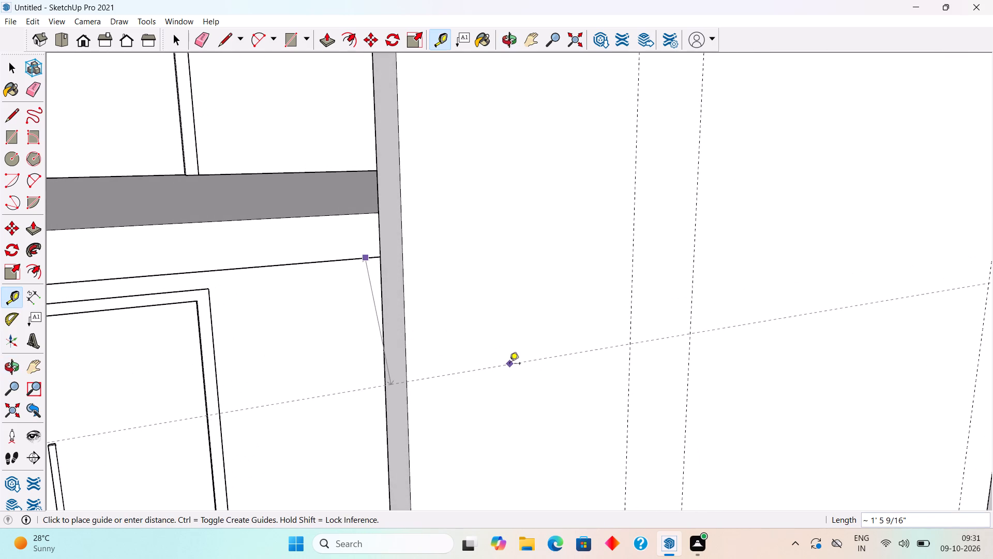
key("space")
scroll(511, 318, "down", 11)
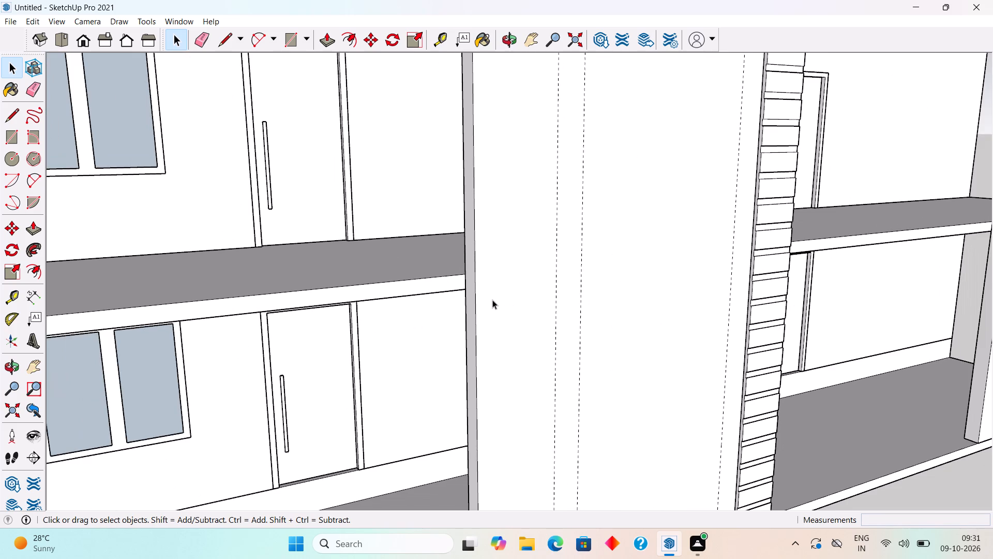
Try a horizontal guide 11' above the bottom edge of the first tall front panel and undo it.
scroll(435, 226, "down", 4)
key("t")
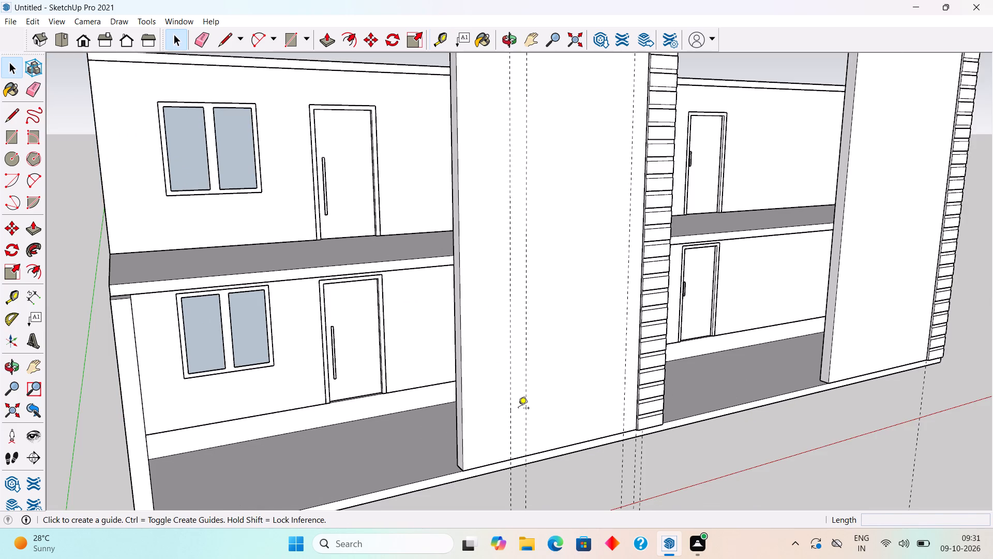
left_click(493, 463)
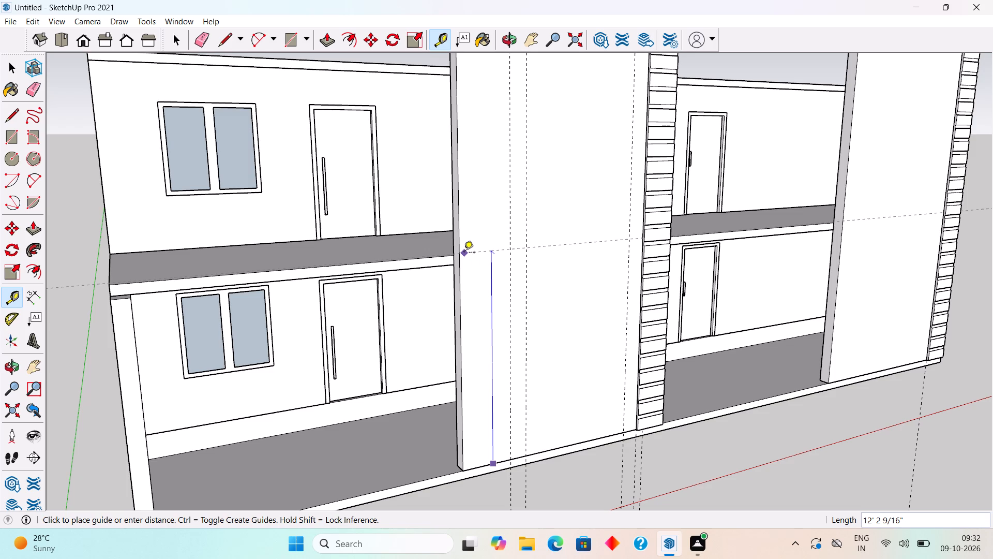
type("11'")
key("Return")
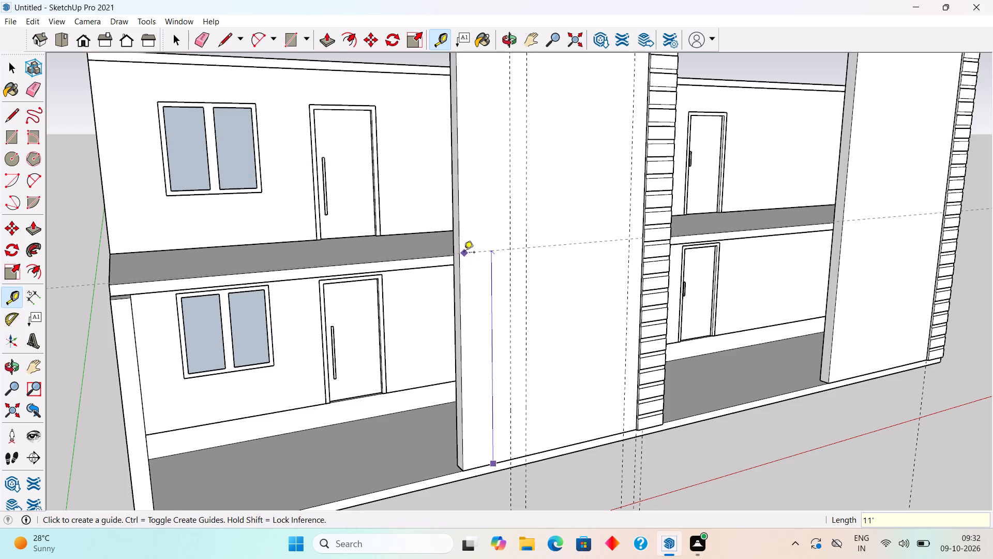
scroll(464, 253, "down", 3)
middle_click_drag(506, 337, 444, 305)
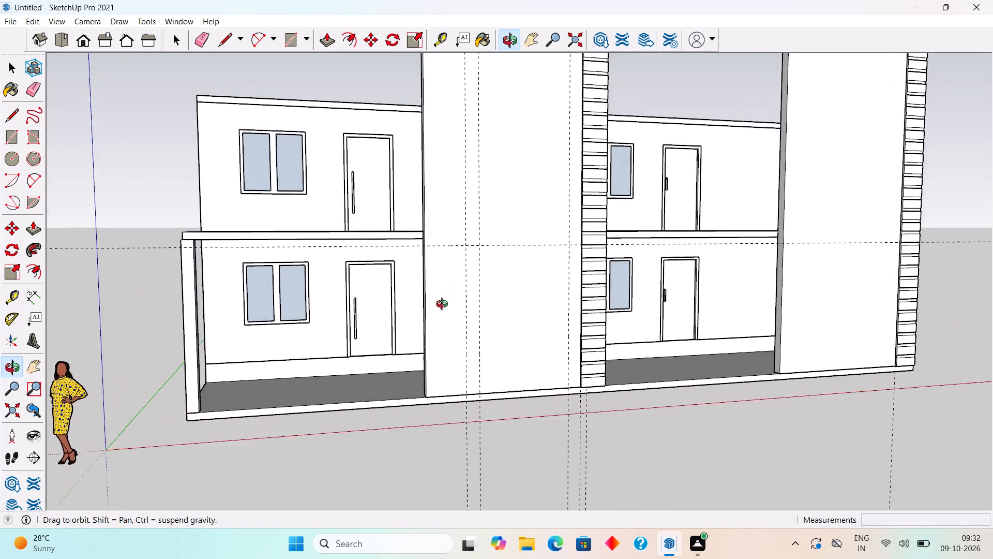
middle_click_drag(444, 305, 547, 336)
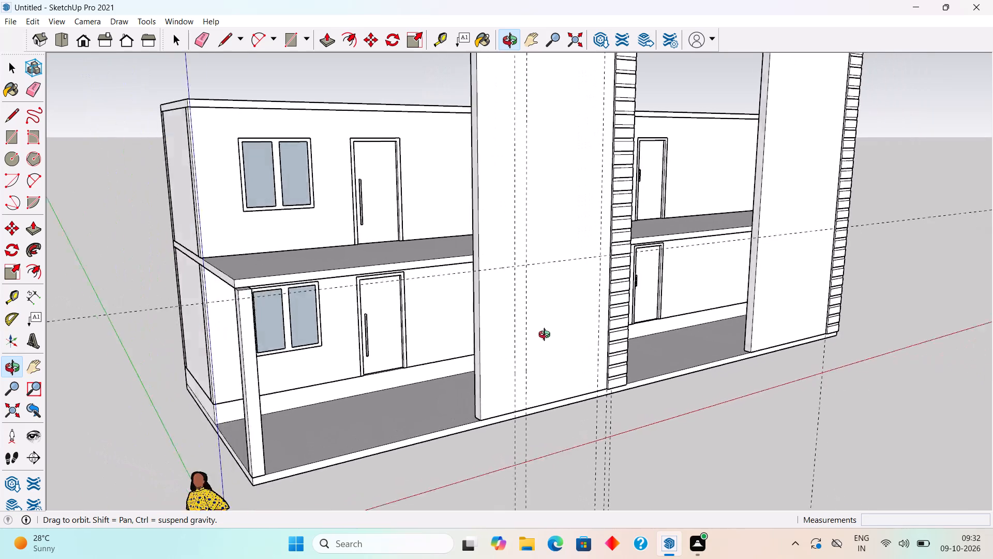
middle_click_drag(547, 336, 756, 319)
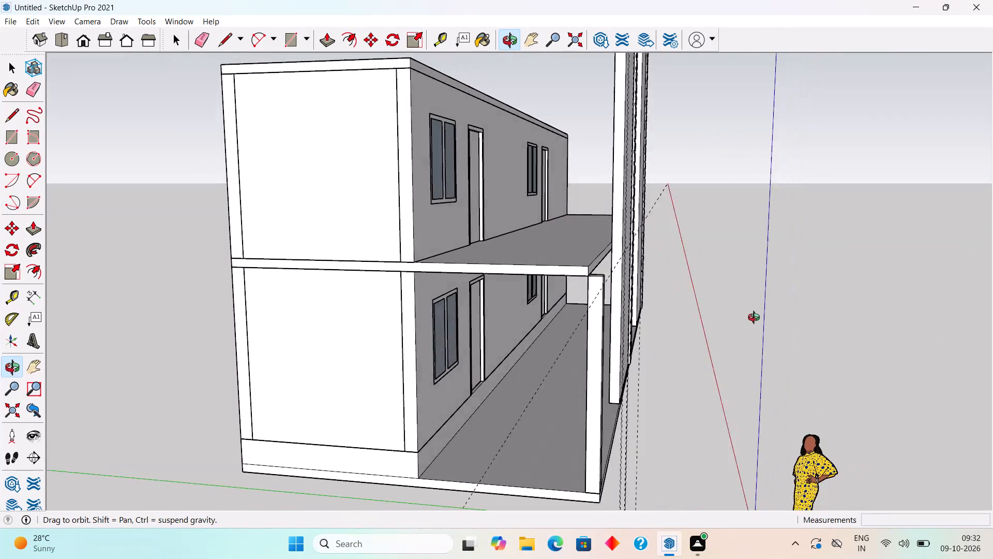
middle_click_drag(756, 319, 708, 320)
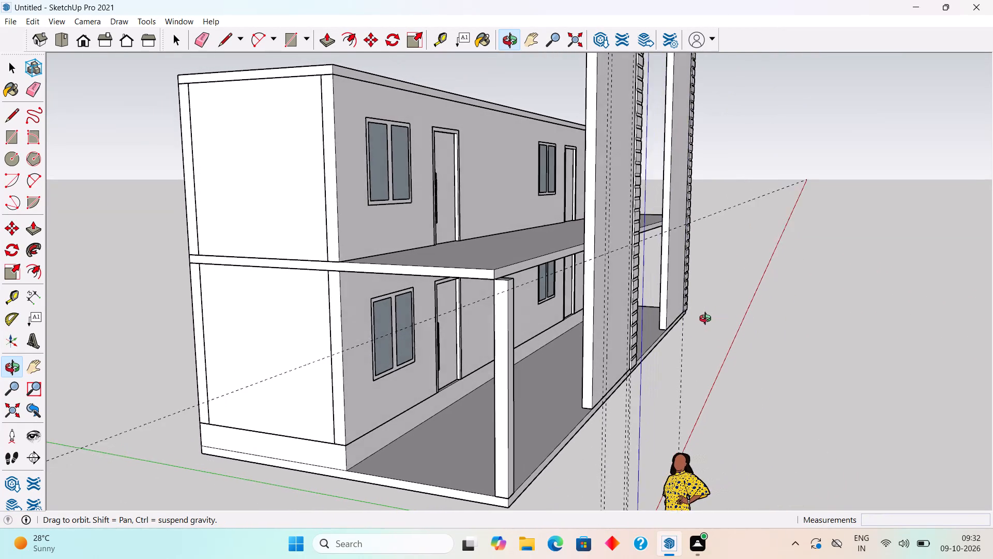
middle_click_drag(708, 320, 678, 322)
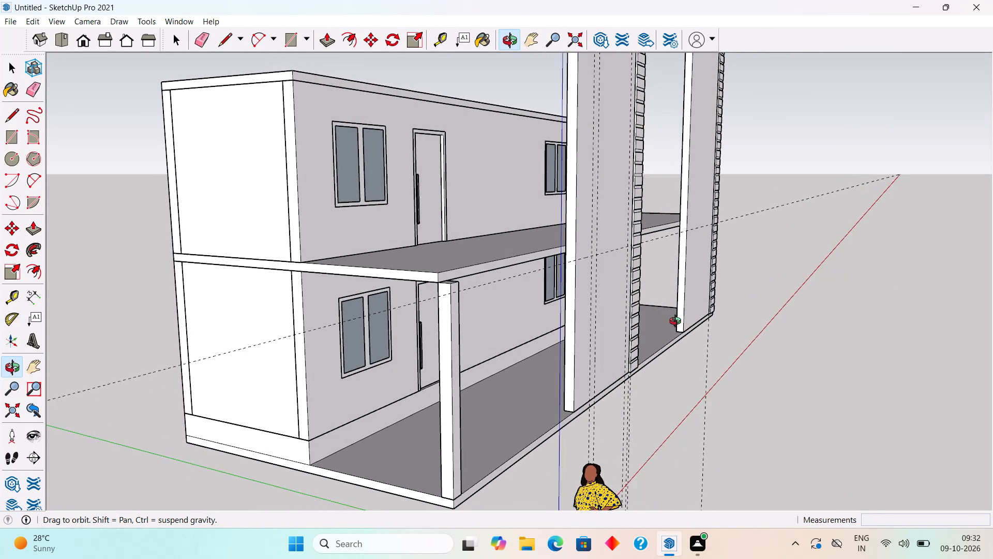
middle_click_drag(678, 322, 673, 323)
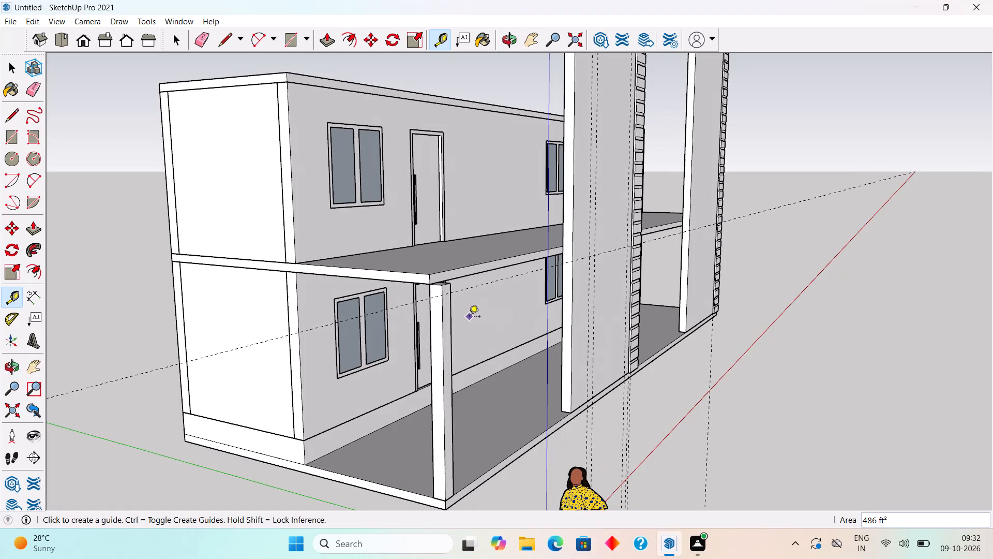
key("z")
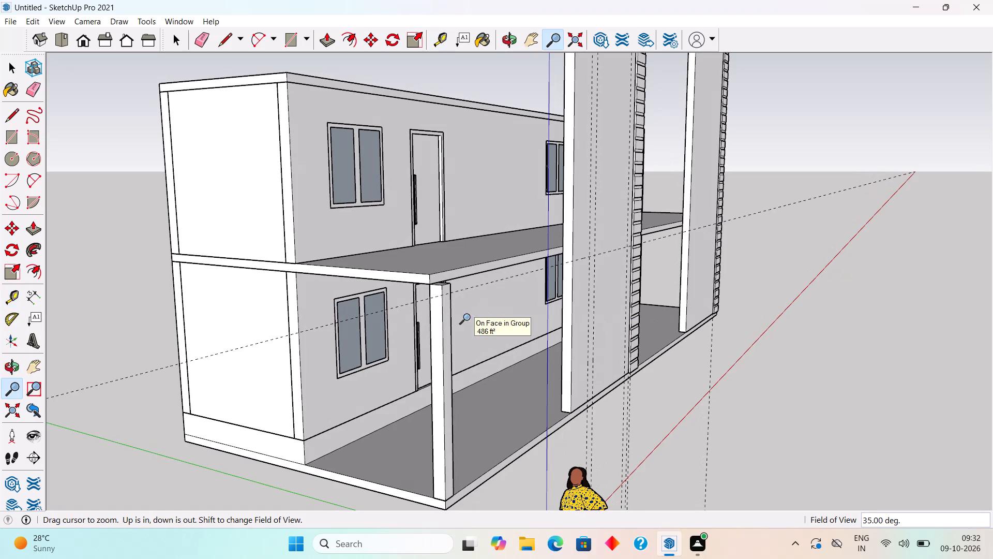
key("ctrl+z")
Place a horizontal guide along the top front edge of the corner post beneath the balcony slab, running across the tall front panels.
scroll(440, 281, "up", 5)
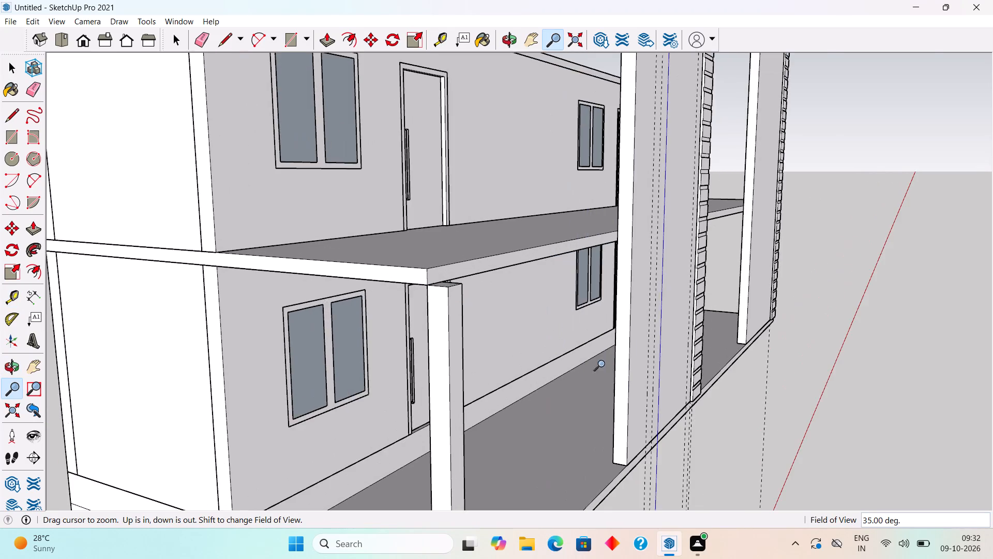
middle_click_drag(579, 366, 427, 370)
scroll(426, 370, "down", 7)
middle_click_drag(315, 417, 238, 399)
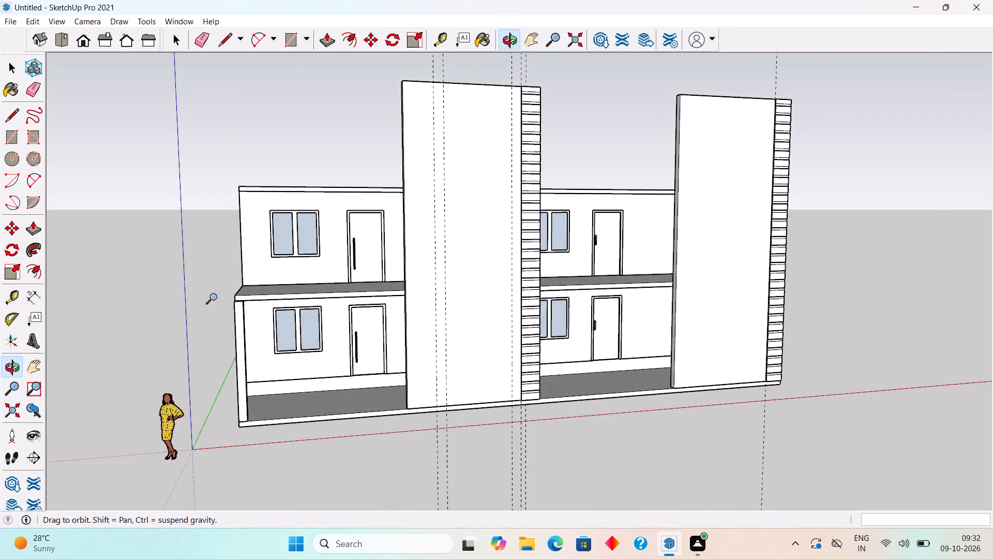
scroll(216, 296, "up", 18)
key("t")
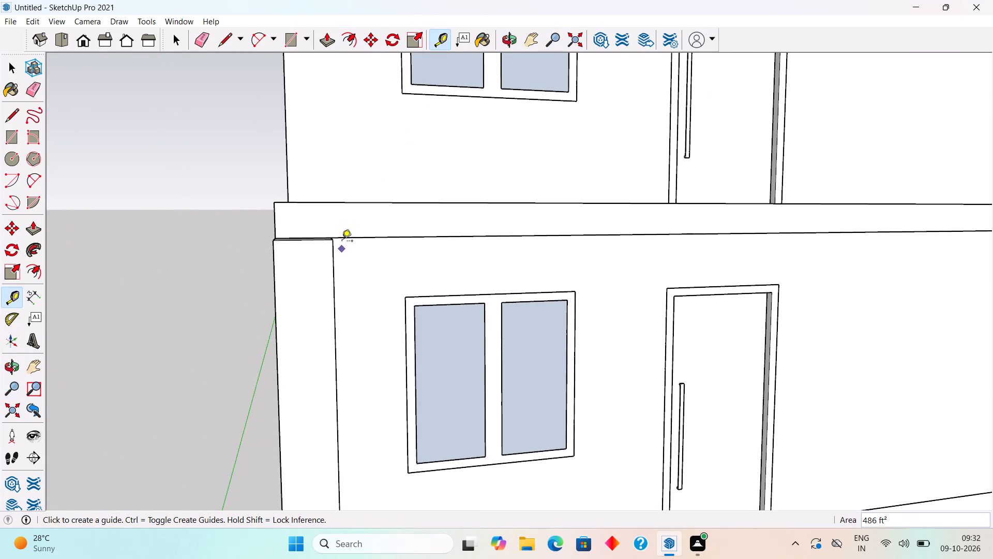
double_click(318, 243)
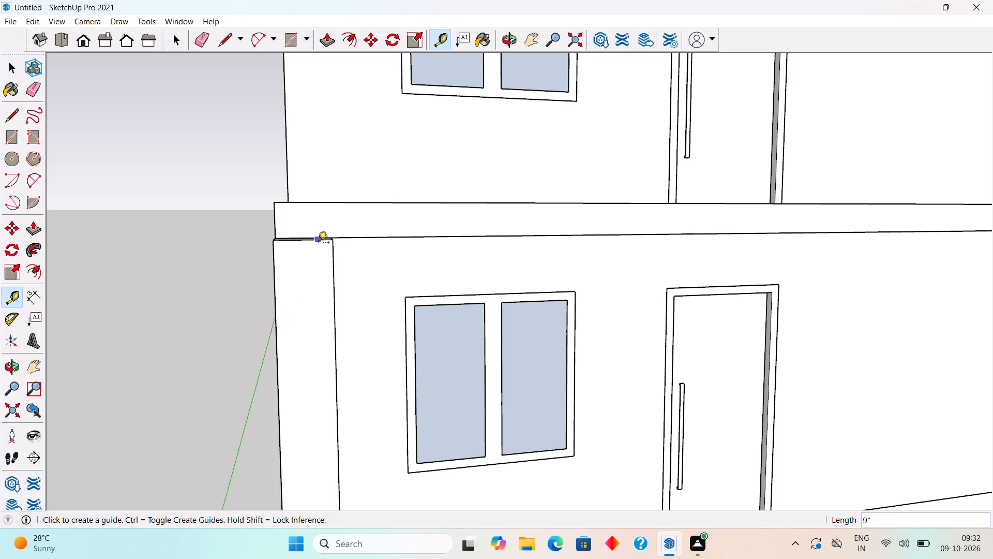
middle_click_drag(323, 259, 362, 377)
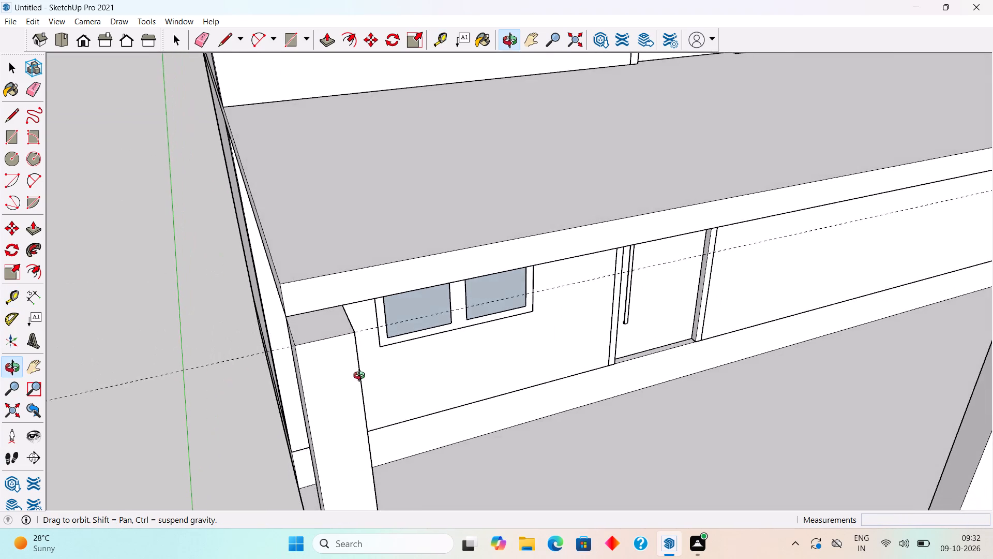
middle_click_drag(362, 377, 299, 311)
Measure the height from the bottom edge of the first tall front panel up to the horizontal guide.
scroll(299, 311, "down", 14)
key("space")
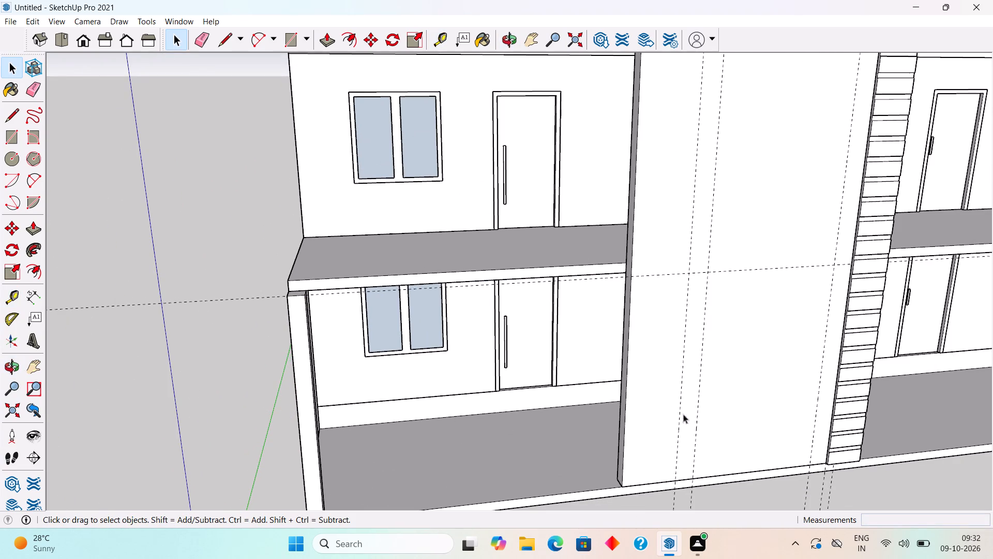
key("t")
left_click(782, 468)
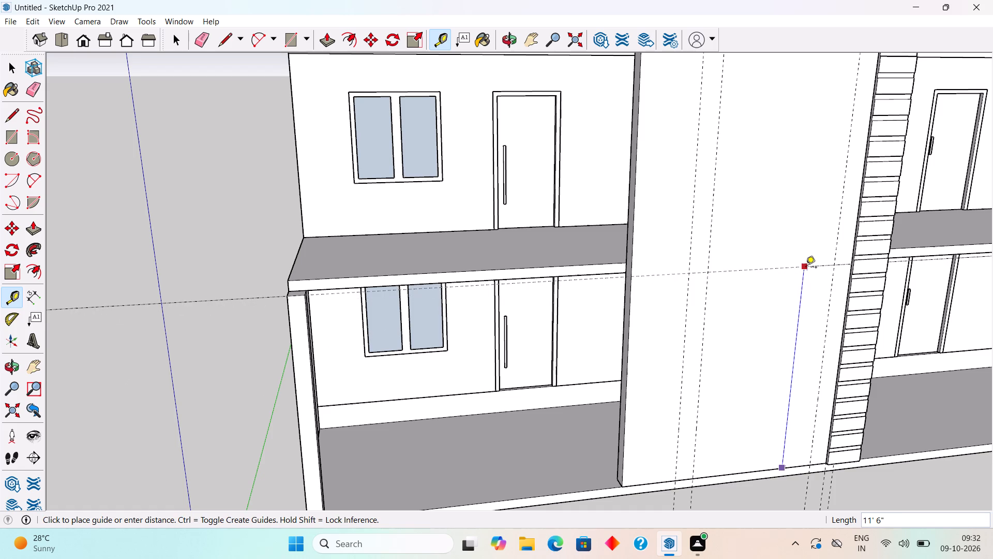
key("space")
Examine the horizontal guide's alignment with the balcony slab and the first tall panel from the front.
scroll(800, 291, "down", 6)
middle_click_drag(787, 386, 739, 352)
scroll(739, 352, "down", 4)
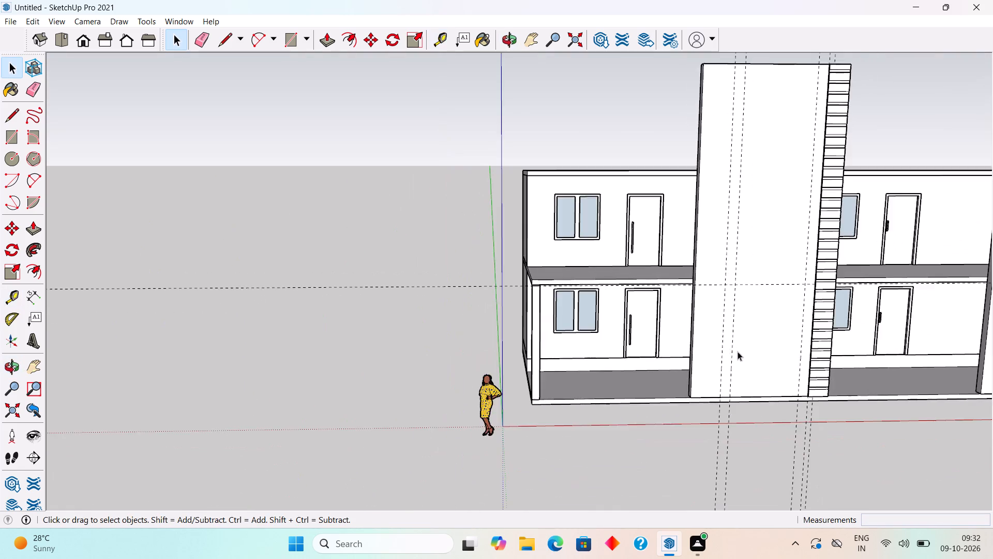
scroll(738, 351, "down", 7)
scroll(943, 299, "up", 5)
scroll(899, 411, "up", 6)
middle_click_drag(706, 452, 704, 444)
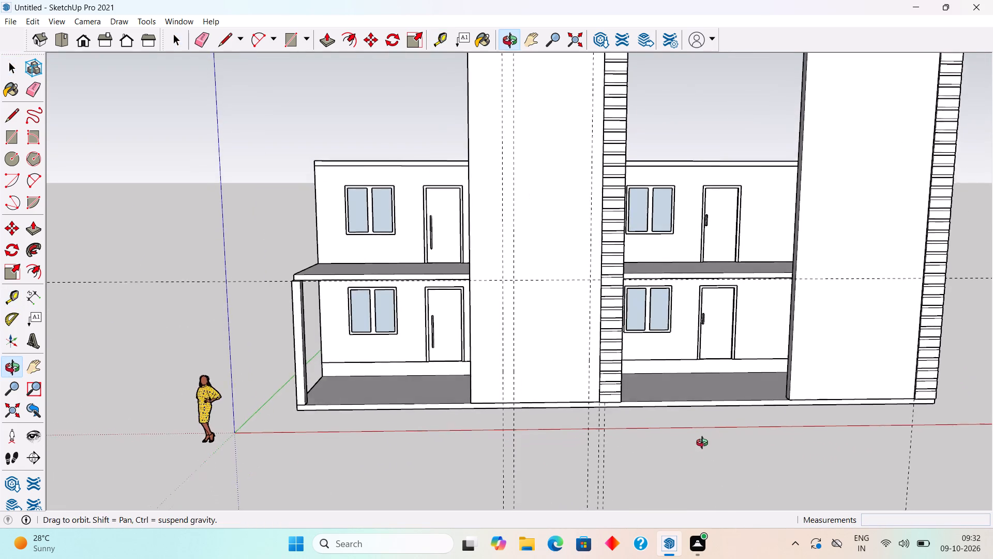
middle_click_drag(704, 444, 704, 442)
scroll(704, 442, "up", 3)
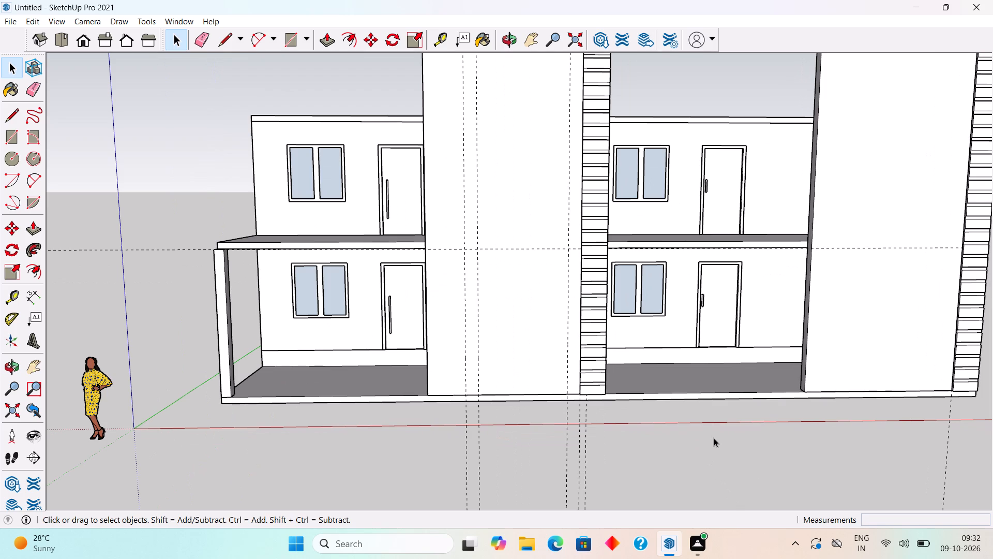
scroll(385, 236, "up", 4)
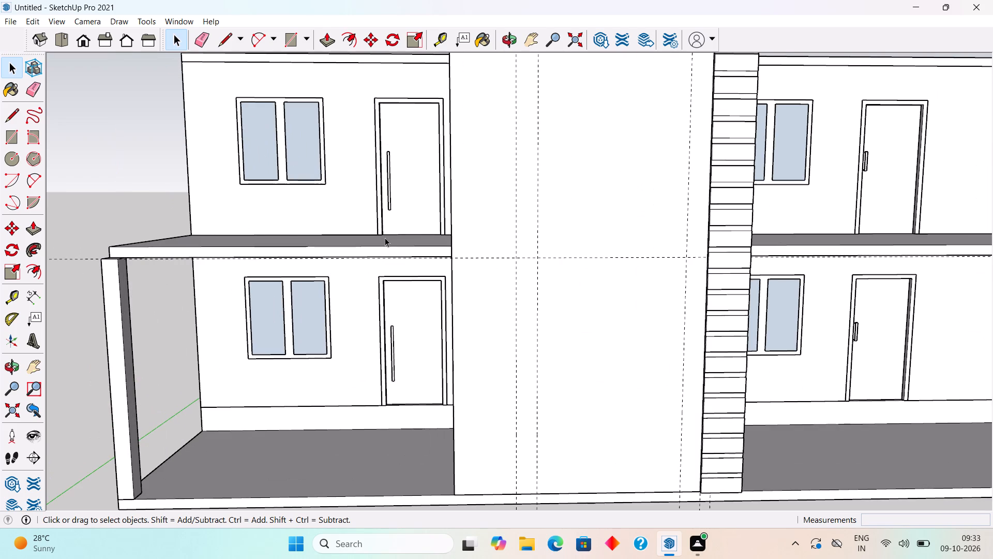
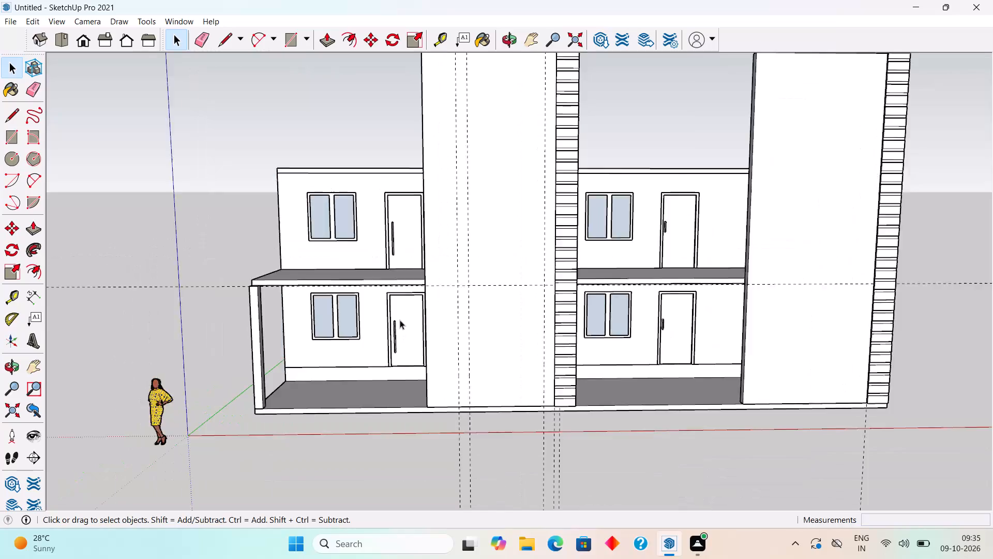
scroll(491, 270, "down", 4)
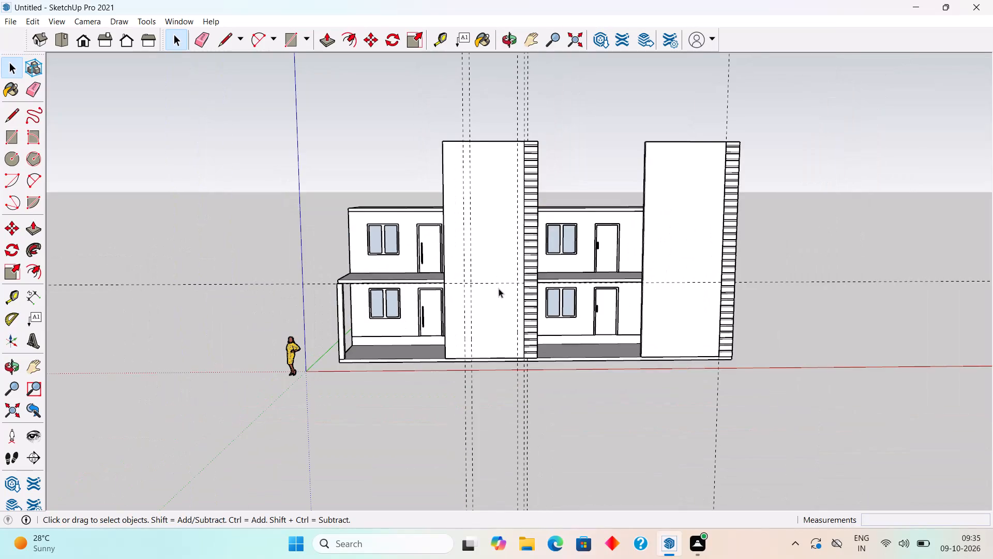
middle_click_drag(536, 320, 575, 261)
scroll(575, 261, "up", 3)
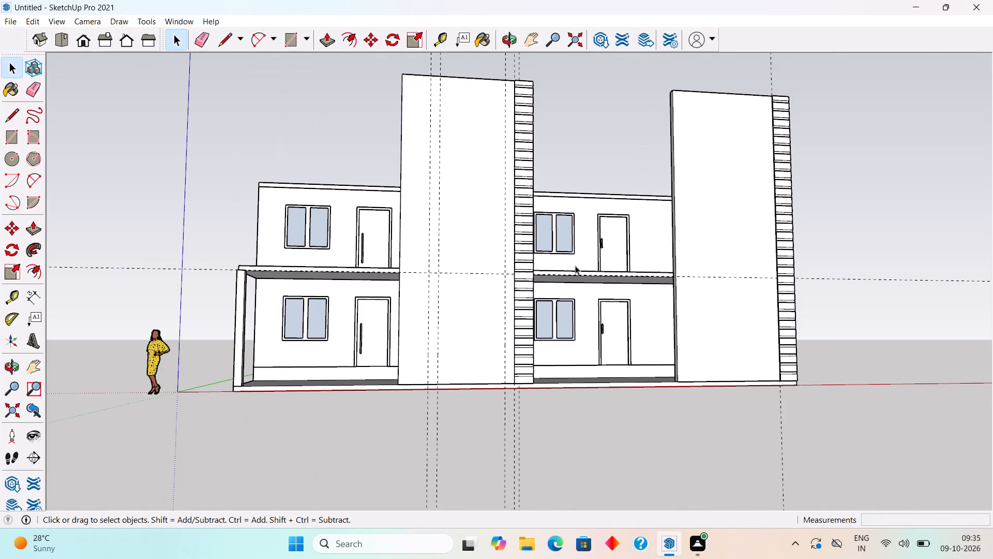
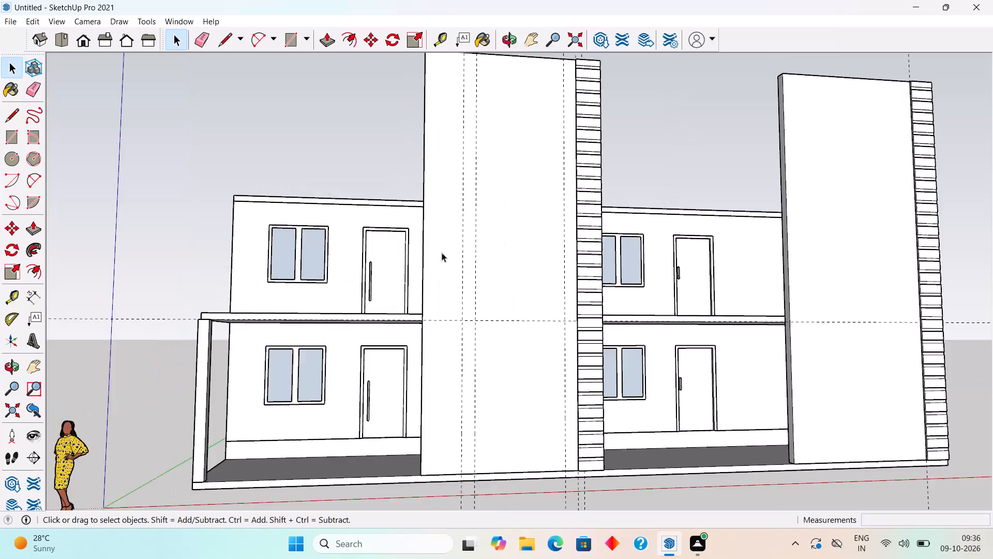
Examine the two-storey building's front from several angles, checking both tall panels, their grooved edges and the guides.
scroll(455, 139, "down", 14)
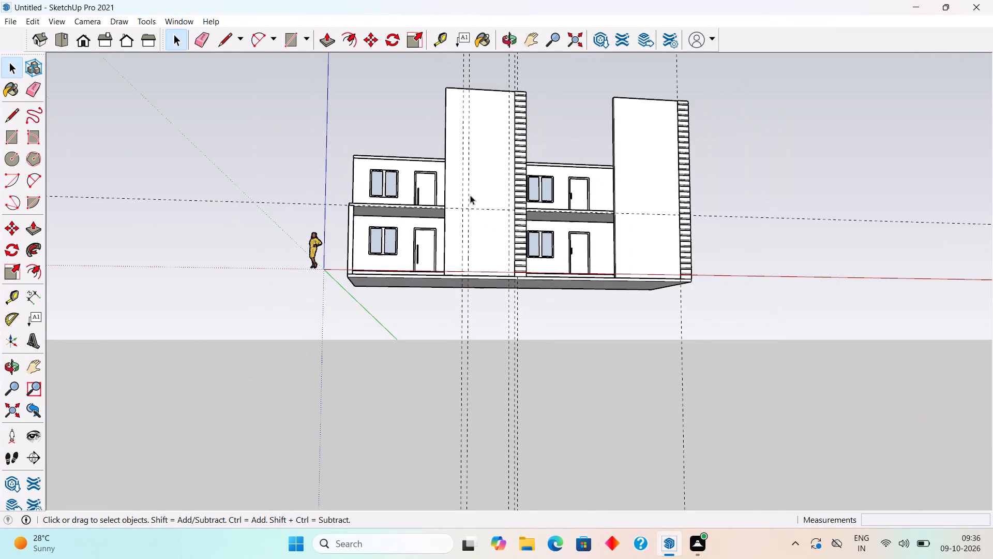
middle_click_drag(501, 101, 518, 315)
scroll(505, 196, "up", 2)
scroll(505, 254, "up", 2)
middle_click_drag(502, 245, 499, 237)
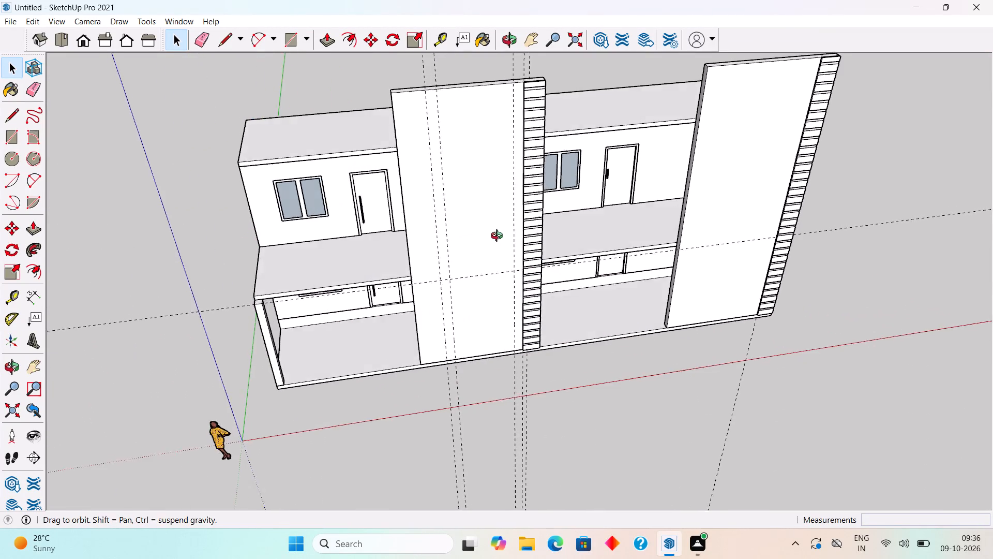
middle_click_drag(499, 237, 463, 193)
scroll(463, 193, "up", 5)
middle_click_drag(438, 213, 439, 174)
scroll(439, 174, "down", 8)
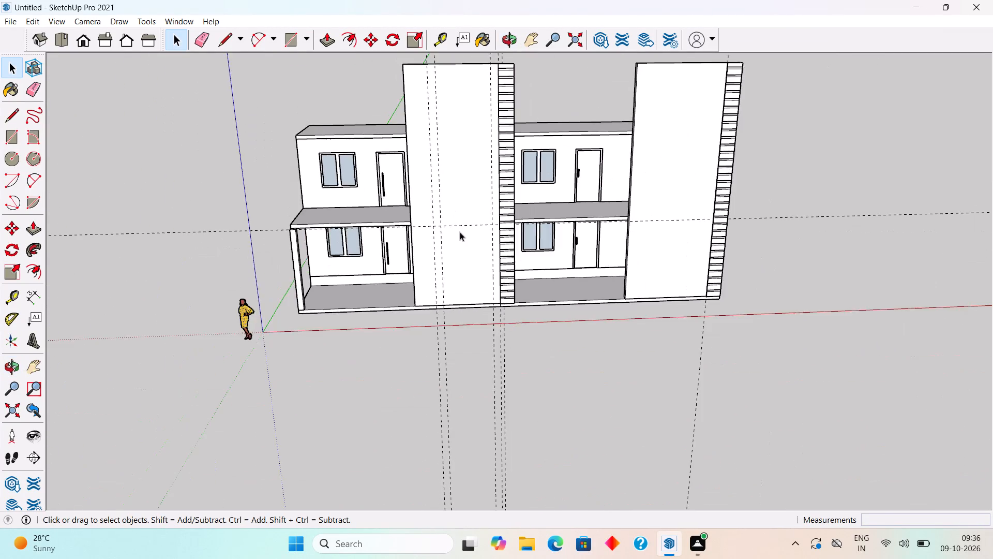
scroll(461, 237, "down", 4)
scroll(544, 276, "up", 1)
middle_click_drag(544, 276, 549, 226)
scroll(549, 226, "up", 3)
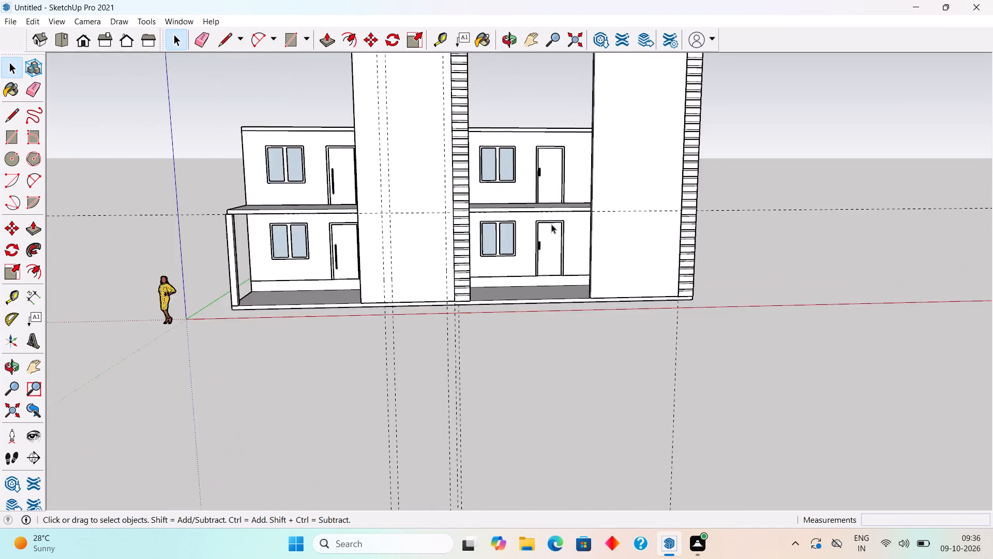
scroll(551, 224, "up", 2)
middle_click_drag(573, 240, 698, 339)
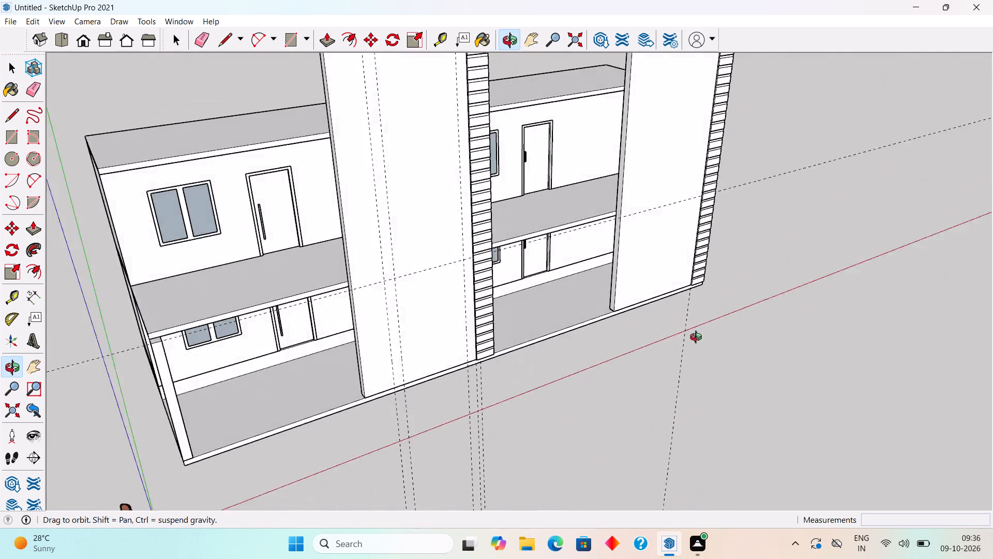
middle_click_drag(698, 339, 665, 407)
scroll(665, 407, "down", 4)
middle_click_drag(544, 322, 446, 195)
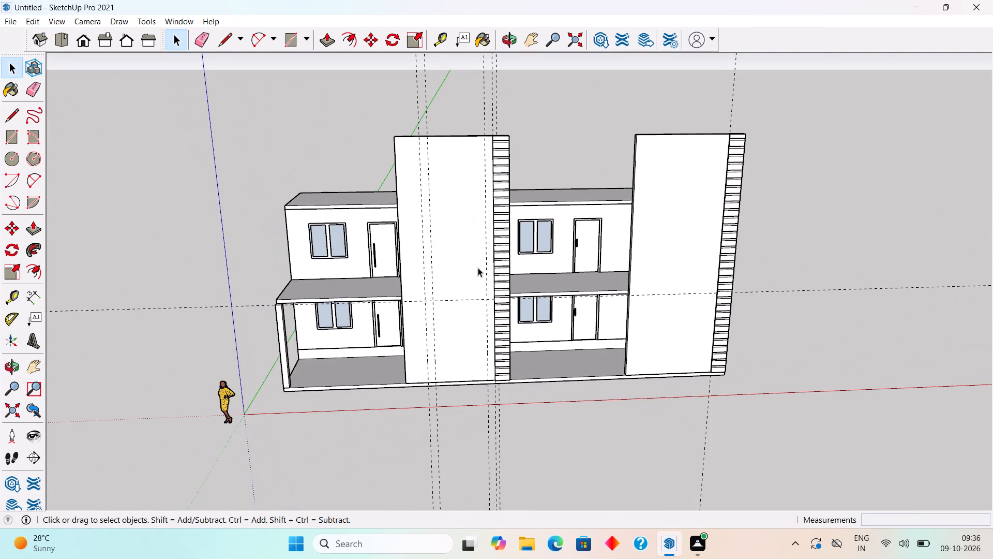
scroll(478, 268, "up", 4)
scroll(740, 351, "up", 2)
middle_click_drag(741, 308, 745, 247)
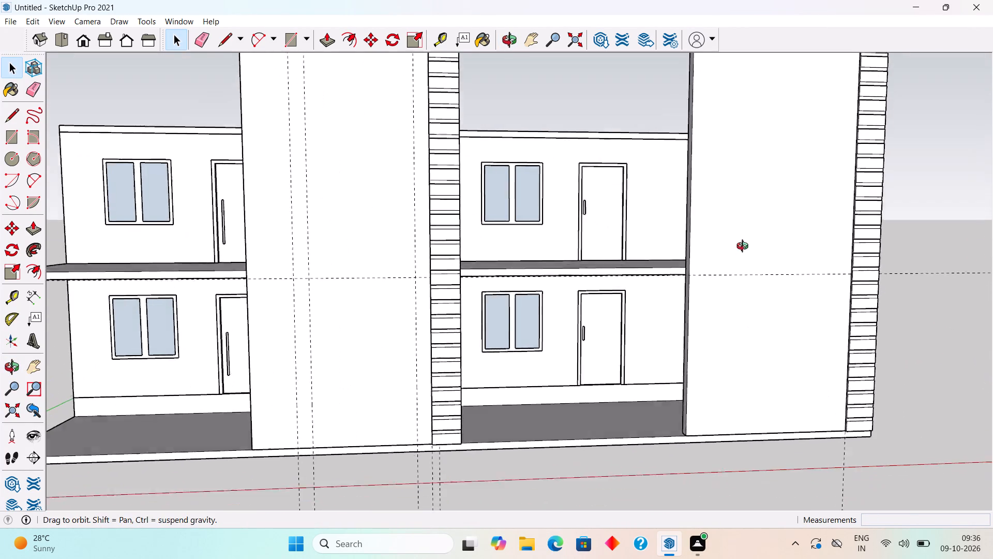
middle_click_drag(745, 247, 744, 241)
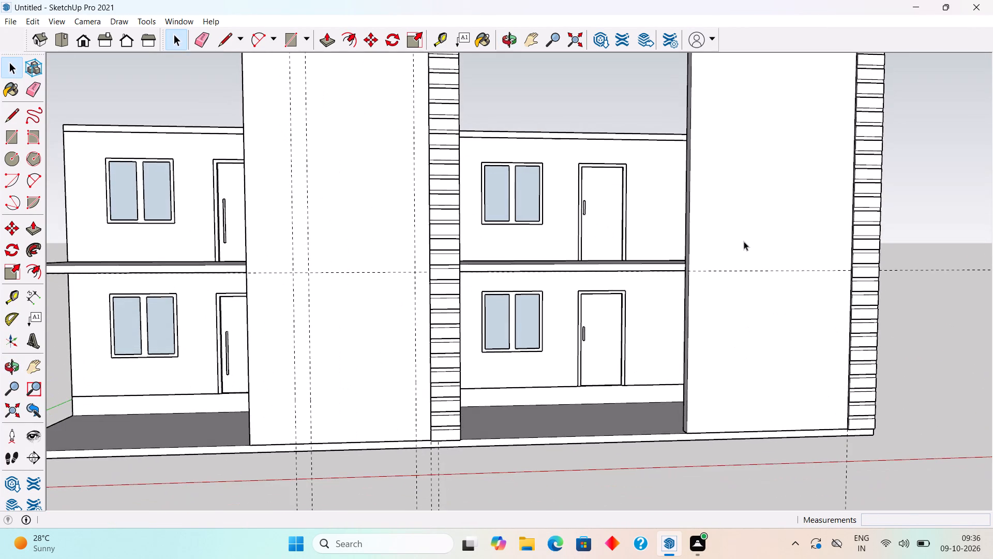
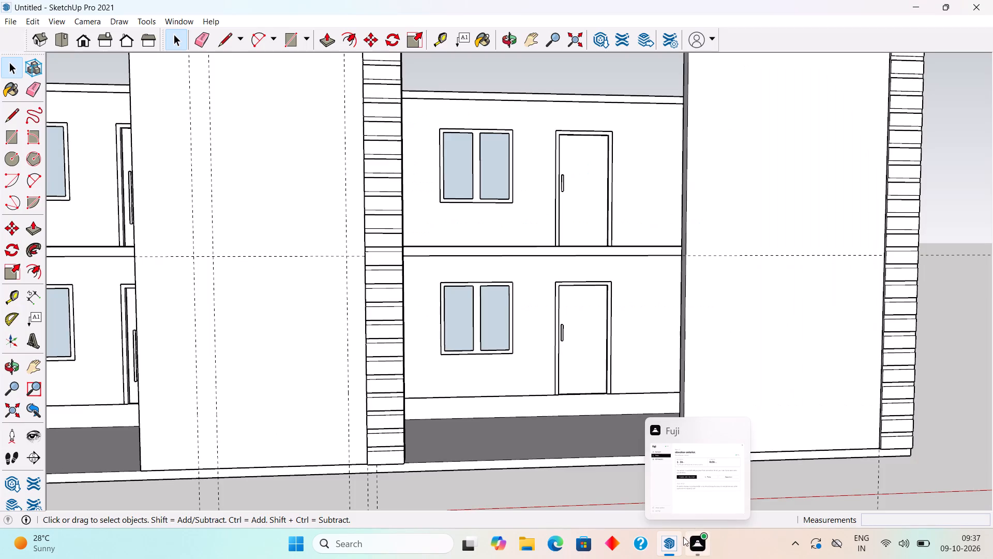
Examine the second tall front panel and its grooved side edge up close.
scroll(531, 414, "down", 5)
scroll(531, 414, "up", 4)
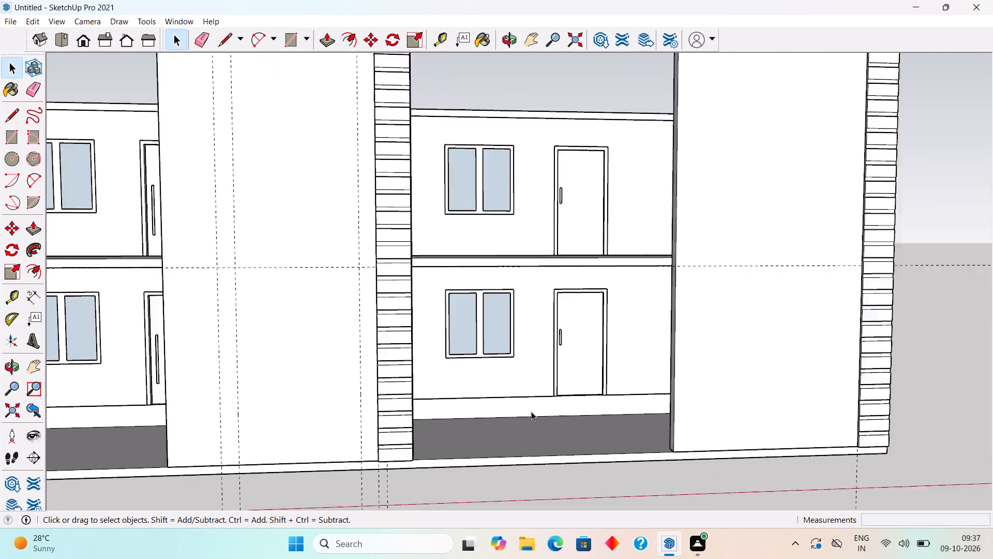
scroll(531, 411, "up", 6)
scroll(527, 403, "down", 10)
scroll(785, 348, "up", 8)
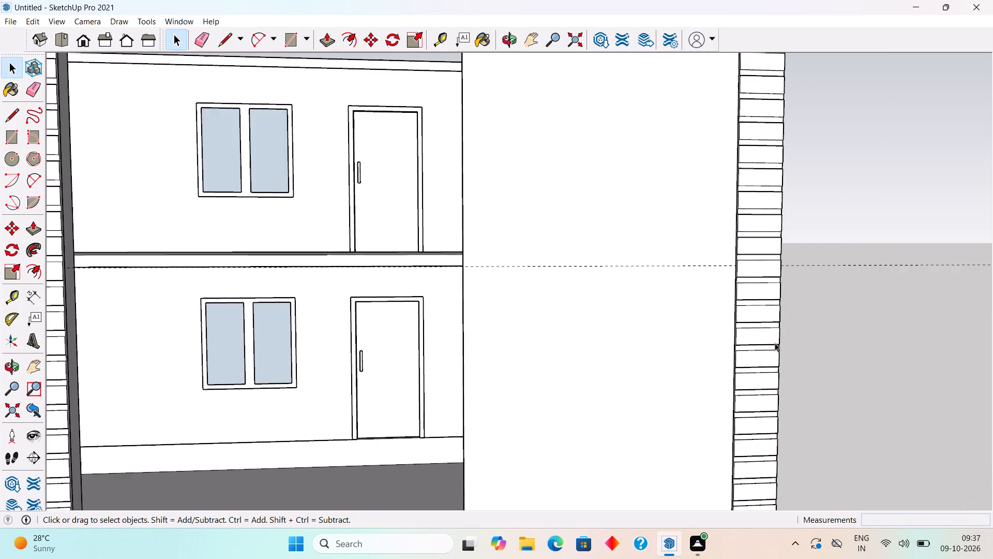
scroll(774, 343, "up", 3)
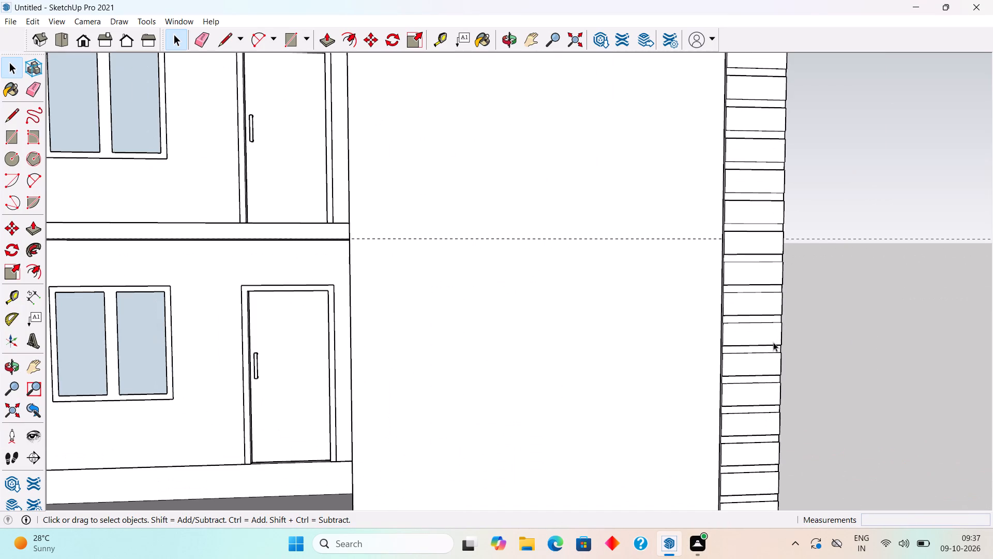
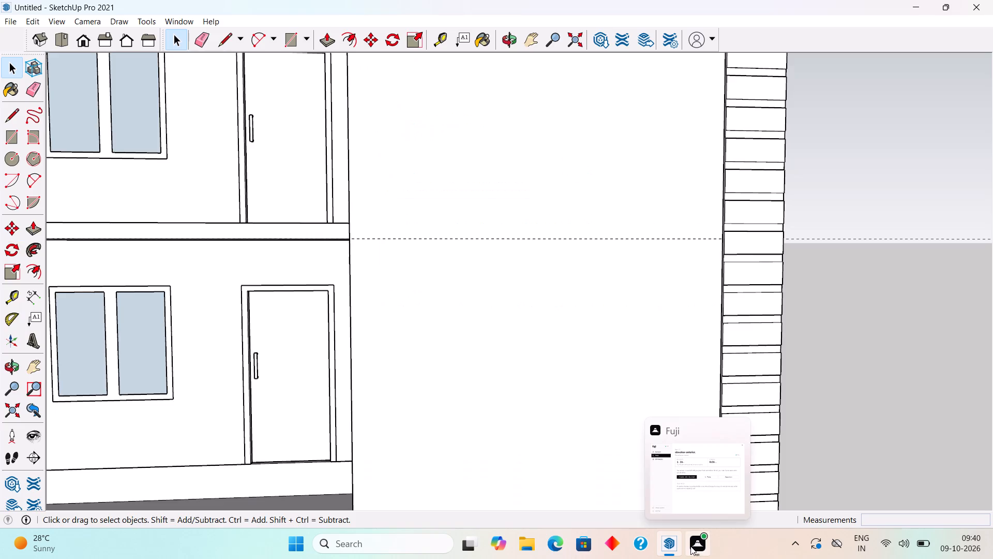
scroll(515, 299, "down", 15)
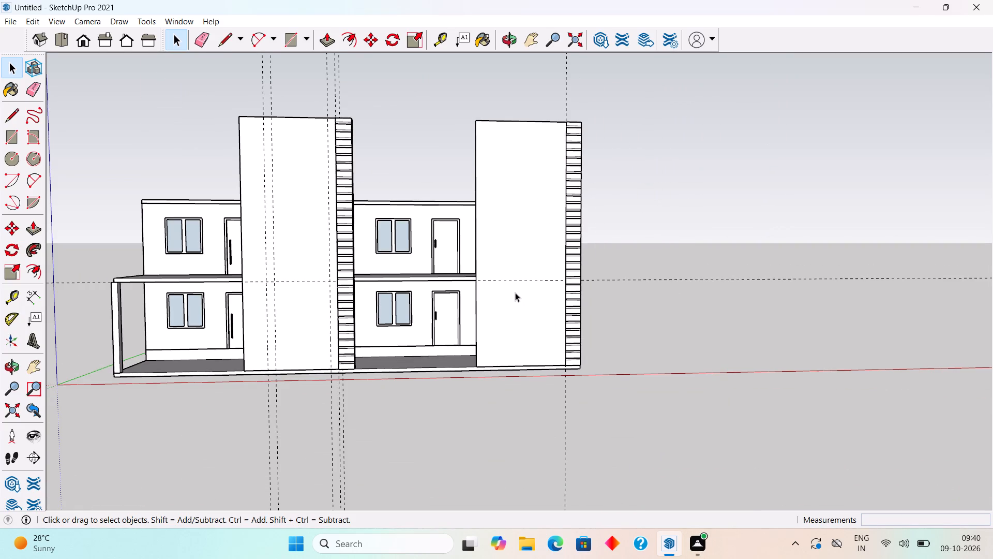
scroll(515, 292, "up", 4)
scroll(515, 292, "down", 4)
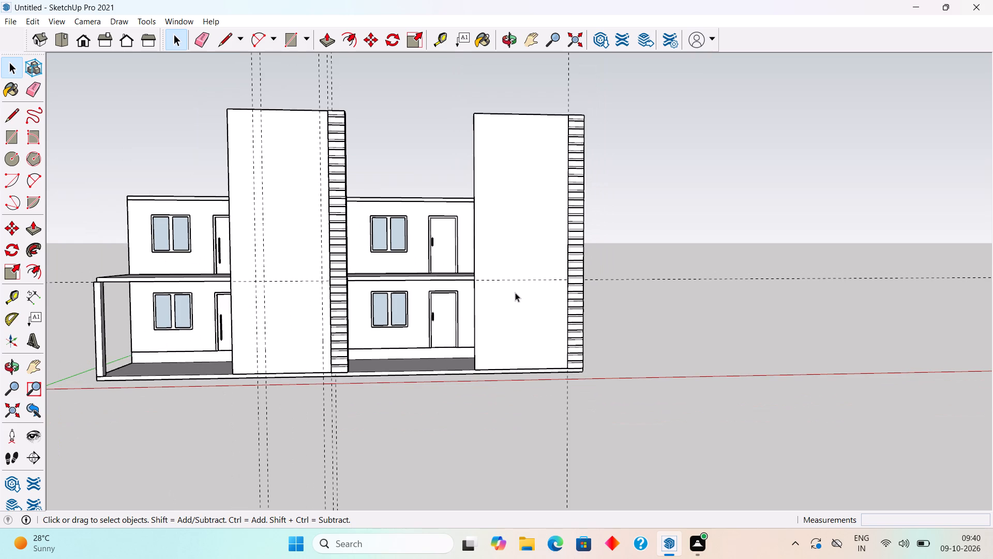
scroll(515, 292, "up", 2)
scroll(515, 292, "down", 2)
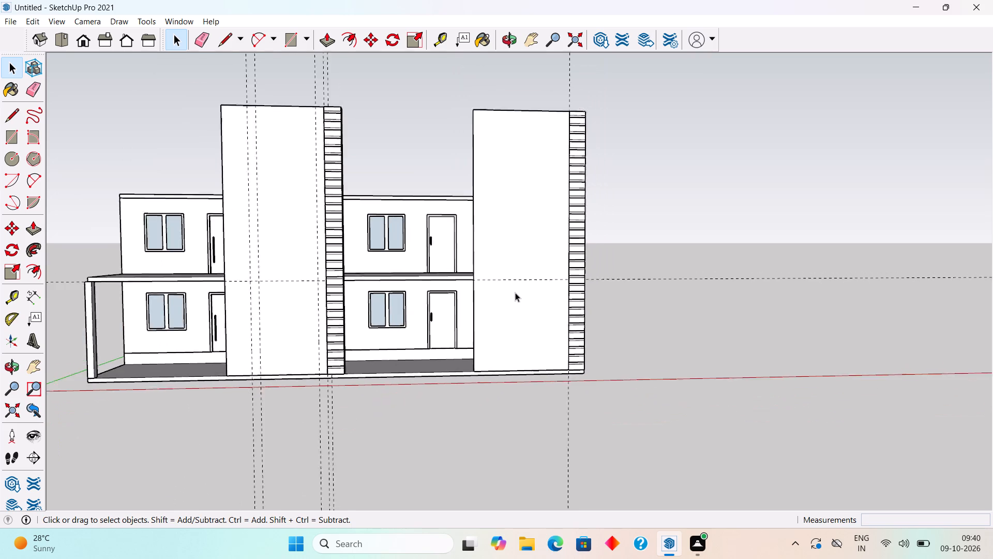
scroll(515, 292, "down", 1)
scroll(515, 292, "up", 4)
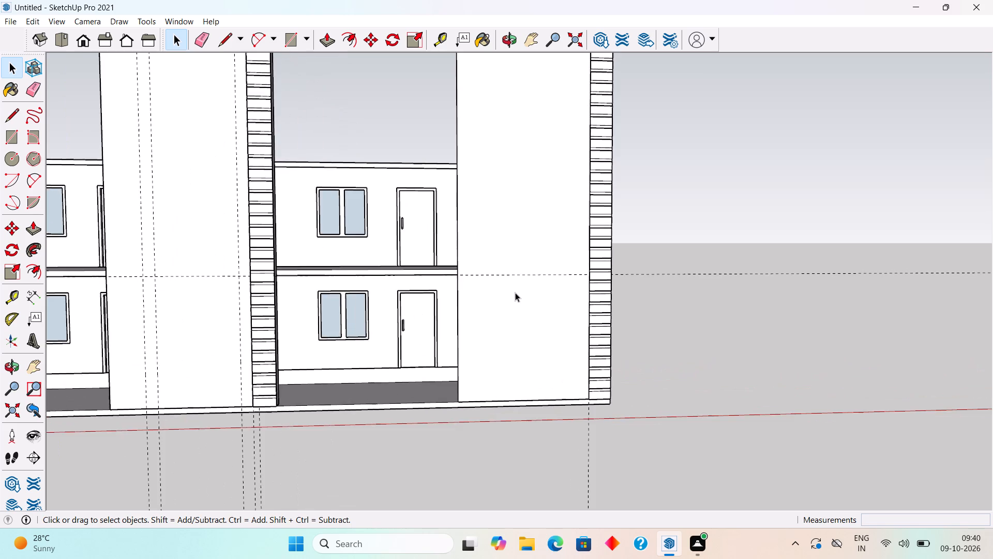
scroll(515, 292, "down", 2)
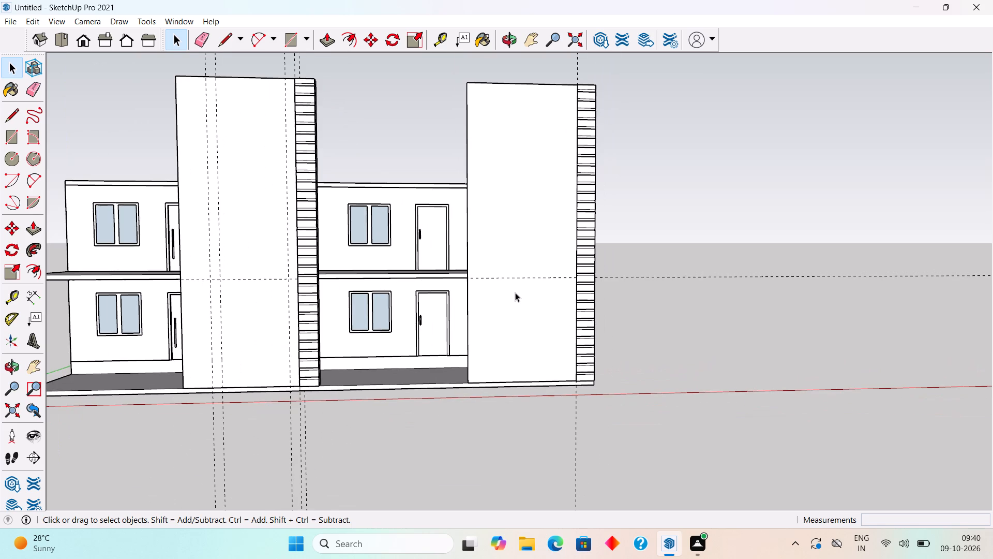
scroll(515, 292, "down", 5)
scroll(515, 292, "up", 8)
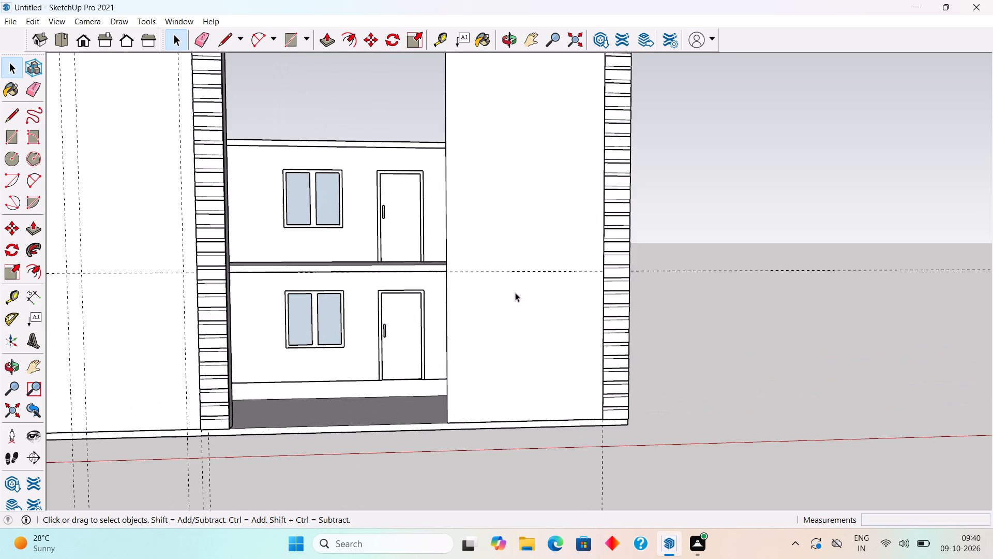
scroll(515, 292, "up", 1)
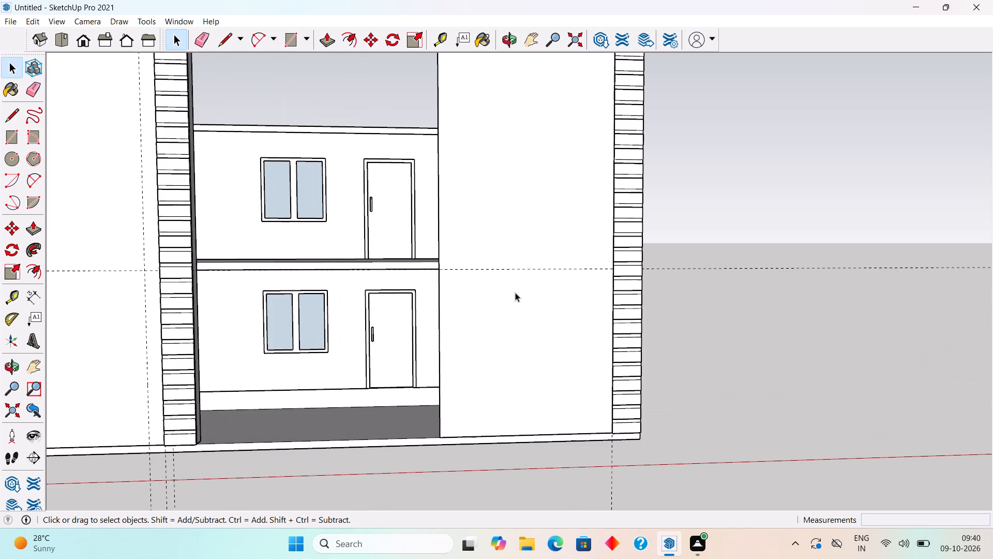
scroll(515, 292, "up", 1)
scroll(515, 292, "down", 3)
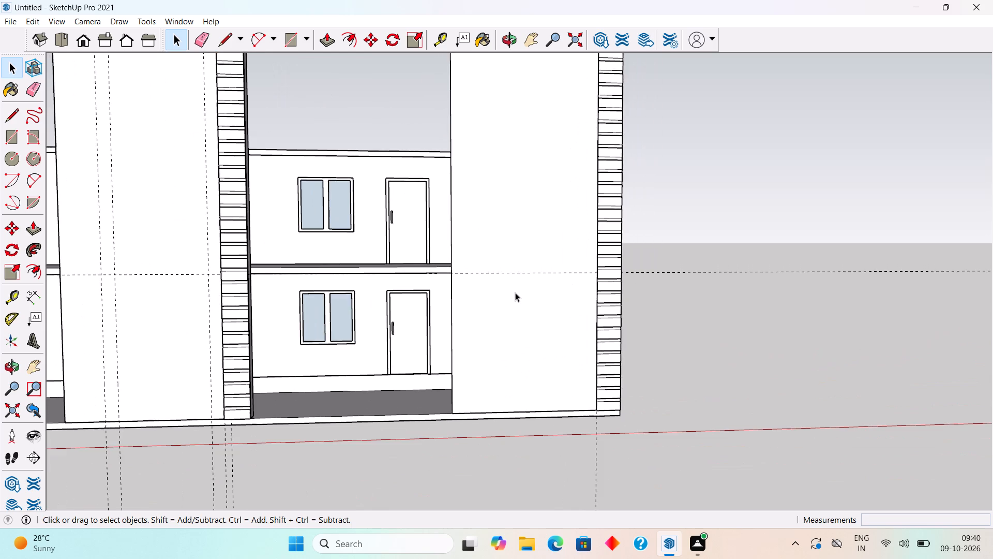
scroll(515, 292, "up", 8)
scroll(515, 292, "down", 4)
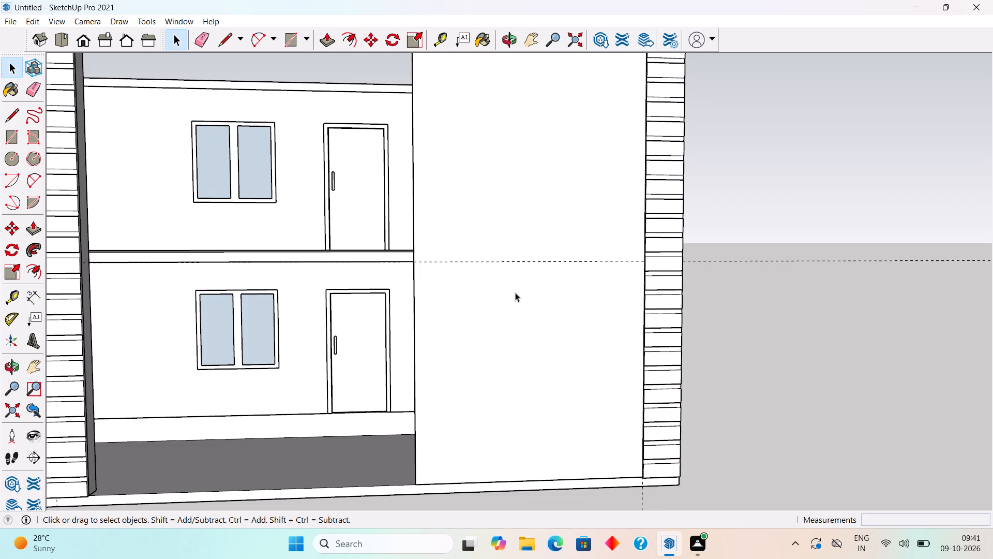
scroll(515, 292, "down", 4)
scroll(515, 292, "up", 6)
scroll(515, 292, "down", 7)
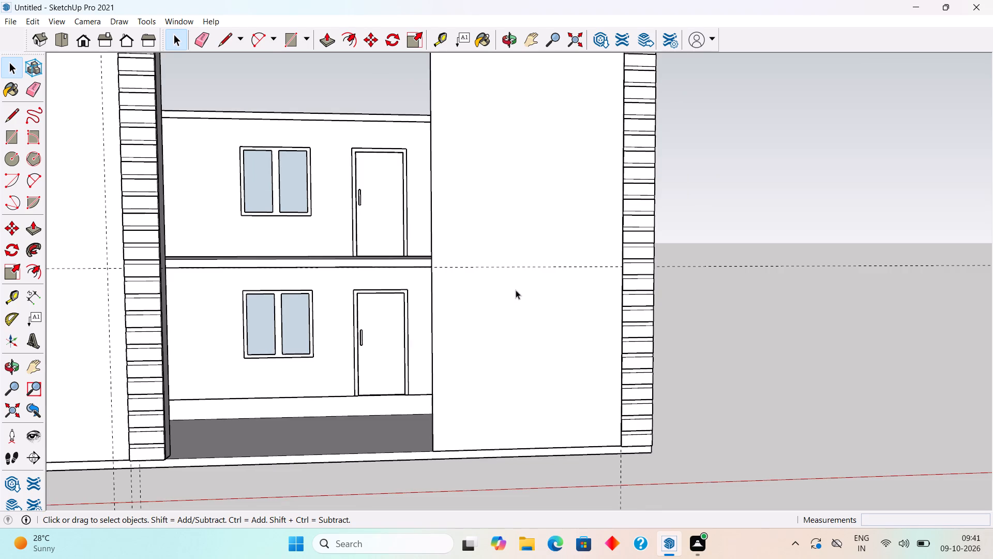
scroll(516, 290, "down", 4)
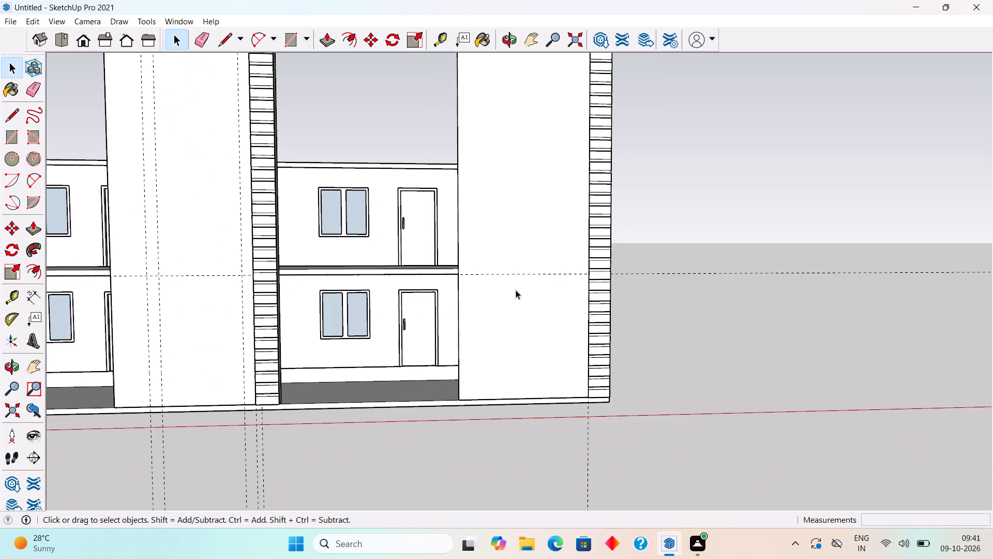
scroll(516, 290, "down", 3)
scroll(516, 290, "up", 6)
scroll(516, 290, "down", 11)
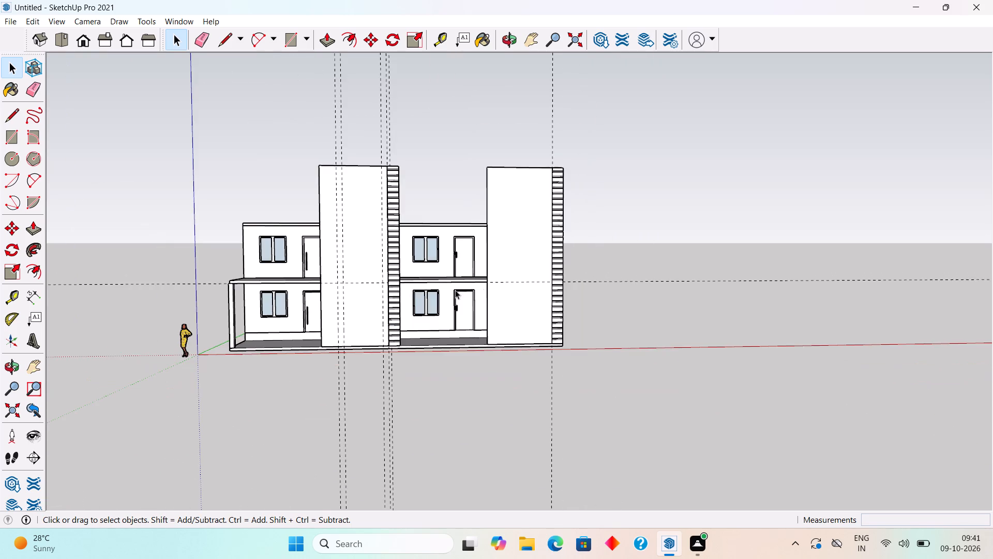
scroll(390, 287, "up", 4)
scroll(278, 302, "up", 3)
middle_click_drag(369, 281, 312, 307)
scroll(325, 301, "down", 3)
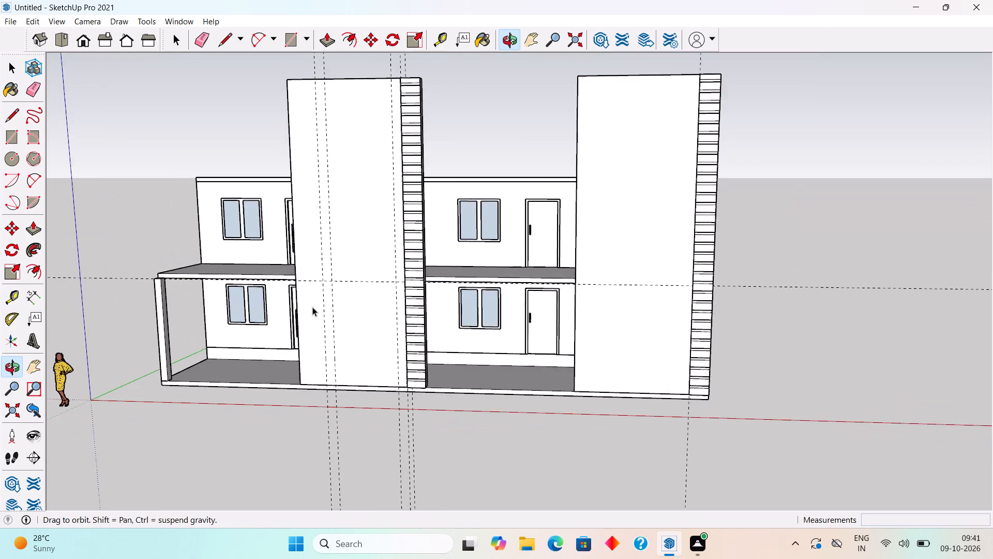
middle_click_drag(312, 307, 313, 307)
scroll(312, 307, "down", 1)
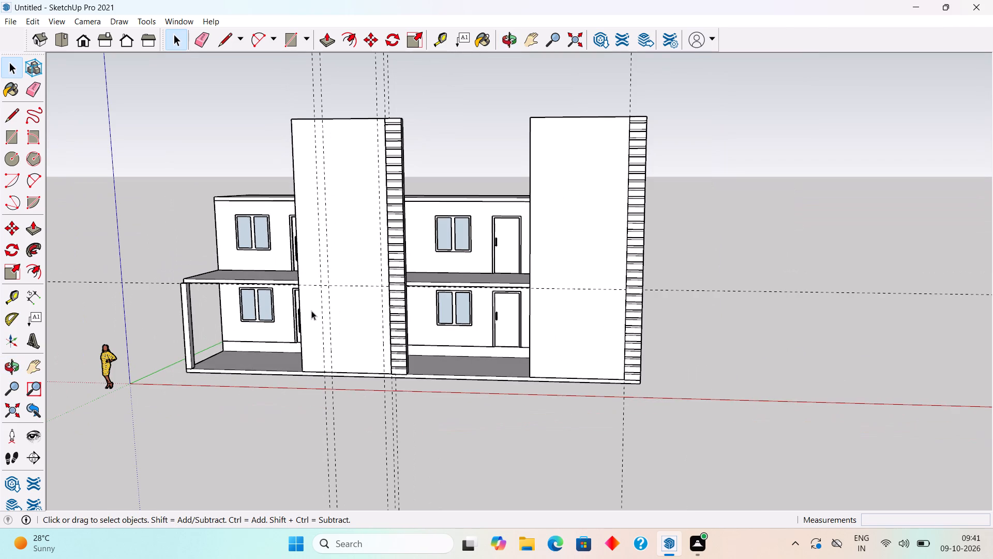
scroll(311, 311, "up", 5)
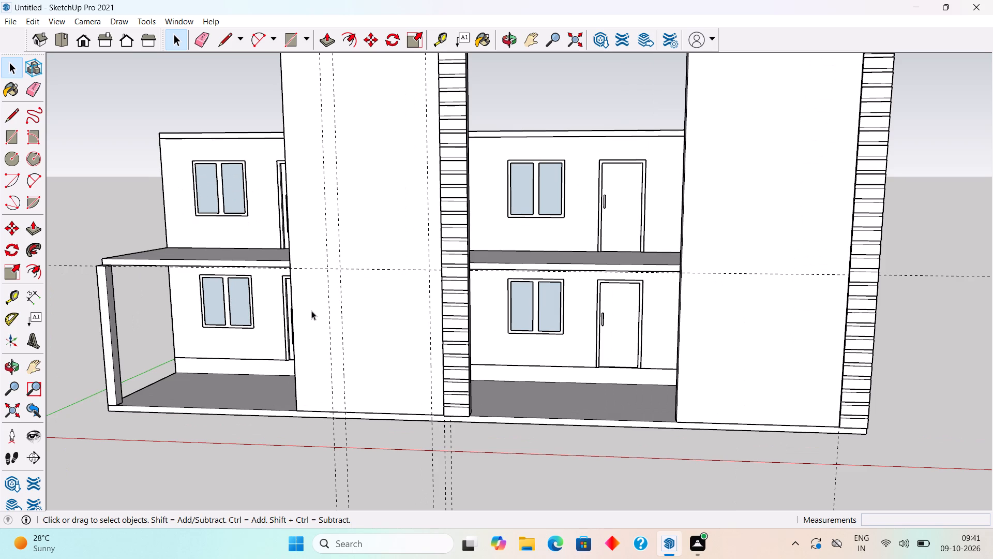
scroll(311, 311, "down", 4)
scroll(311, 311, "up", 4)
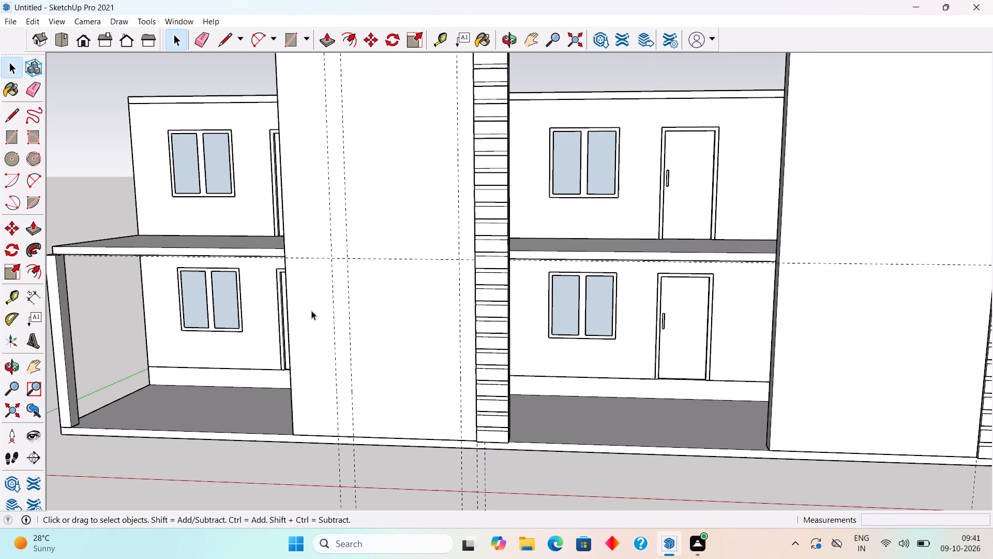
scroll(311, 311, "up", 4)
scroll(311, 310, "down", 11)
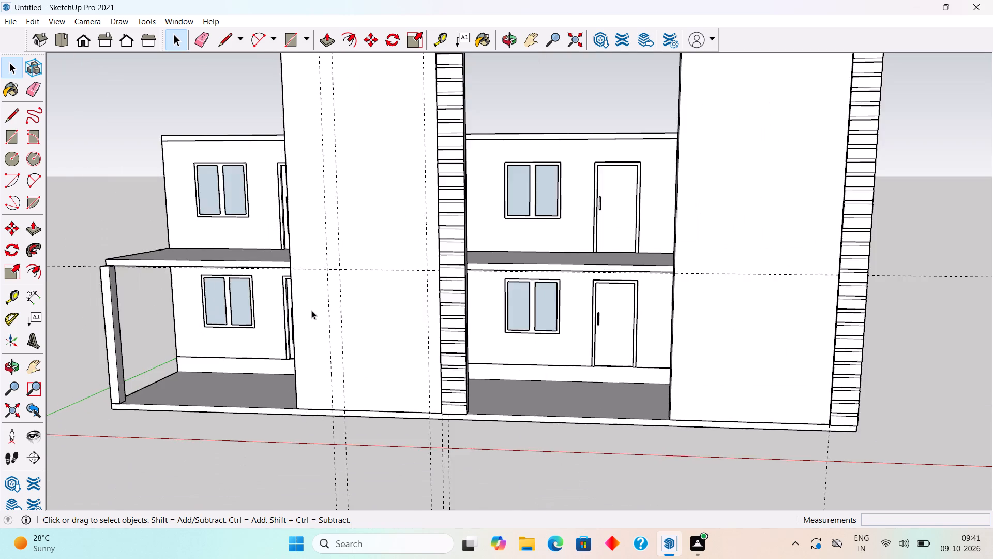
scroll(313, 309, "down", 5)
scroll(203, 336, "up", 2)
Examine the whole building from the front, both ends and the rear, including the roof and the two tall front panels.
middle_click_drag(215, 343, 347, 341)
scroll(321, 342, "up", 5)
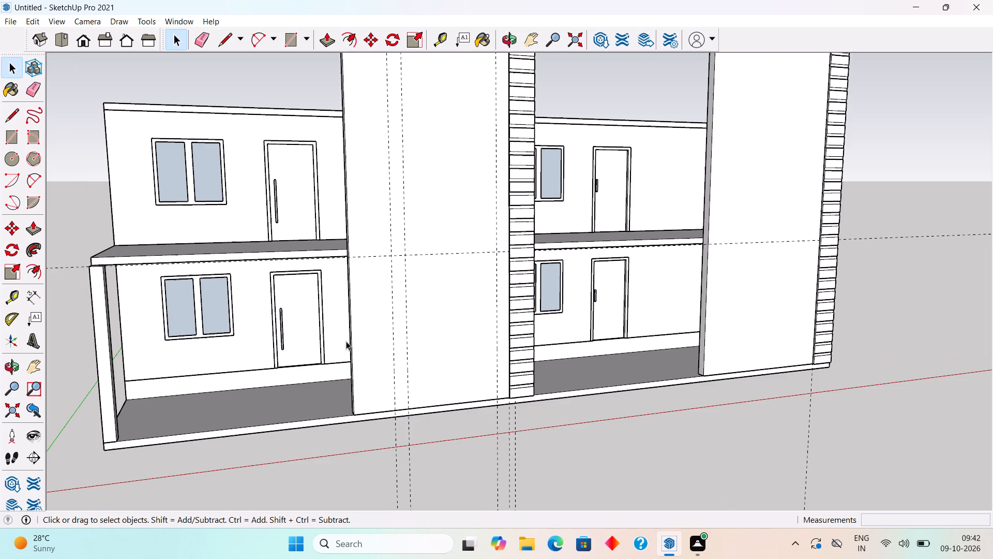
scroll(346, 341, "up", 2)
scroll(347, 339, "down", 11)
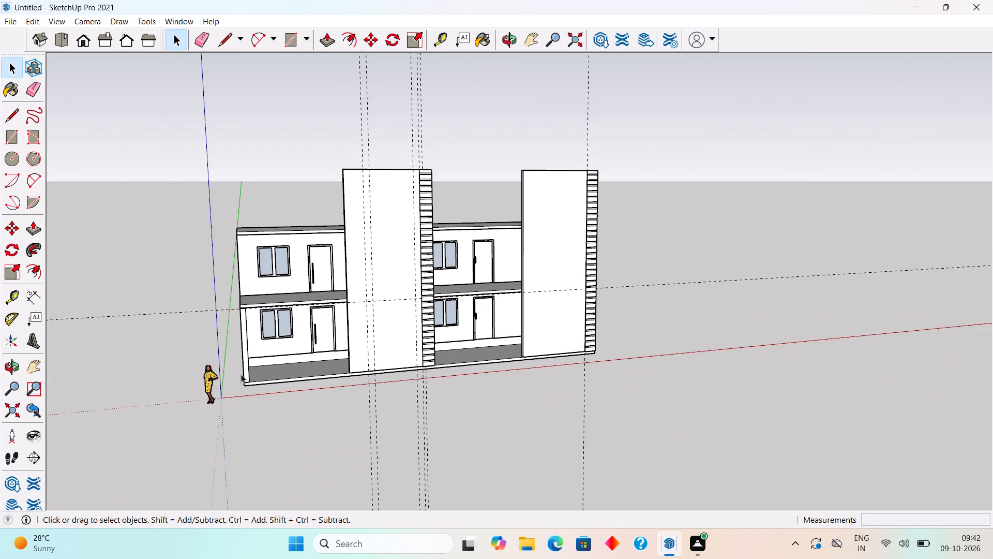
scroll(241, 374, "up", 5)
middle_click_drag(285, 362, 762, 417)
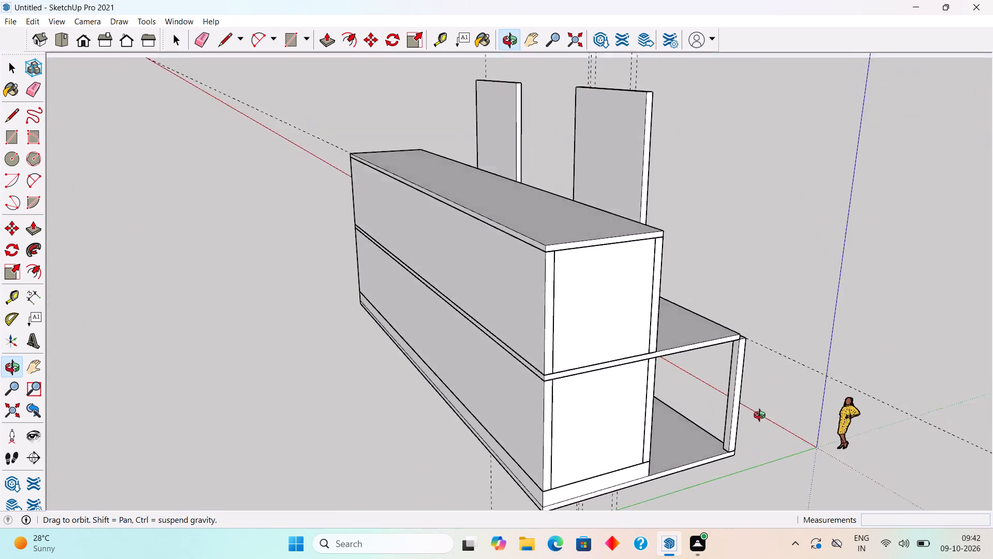
middle_click_drag(762, 417, 372, 350)
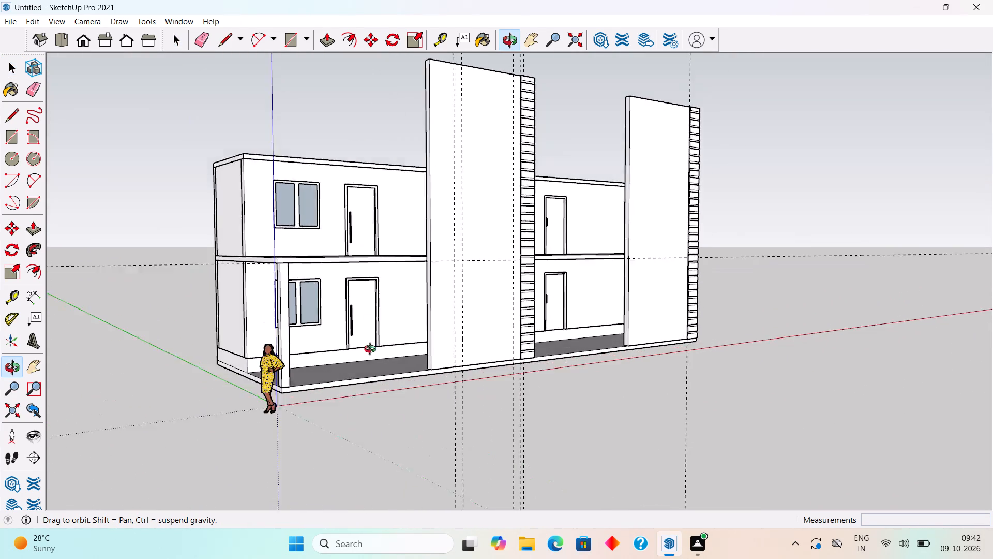
middle_click_drag(372, 350, 258, 357)
scroll(258, 357, "down", 3)
middle_click_drag(677, 333, 354, 352)
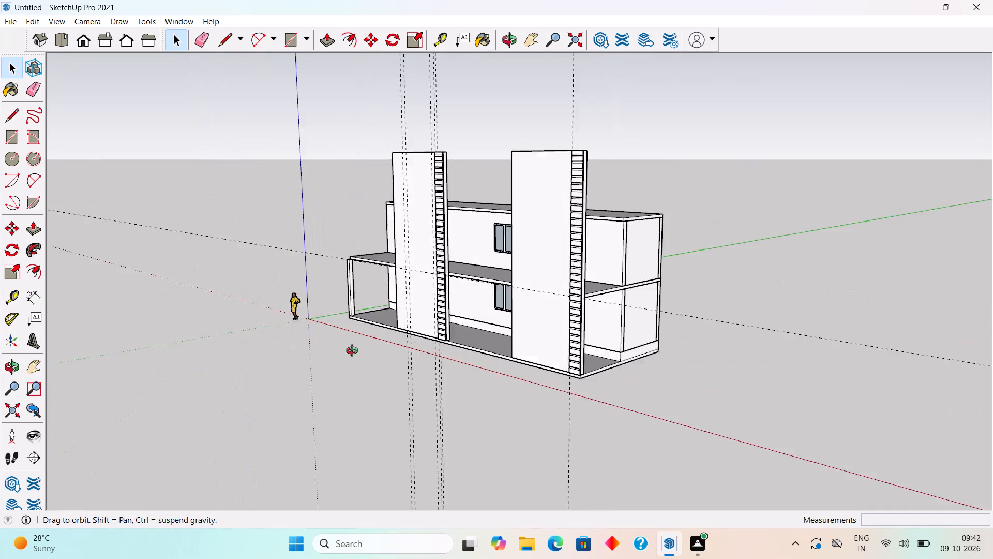
middle_click_drag(354, 352, 588, 341)
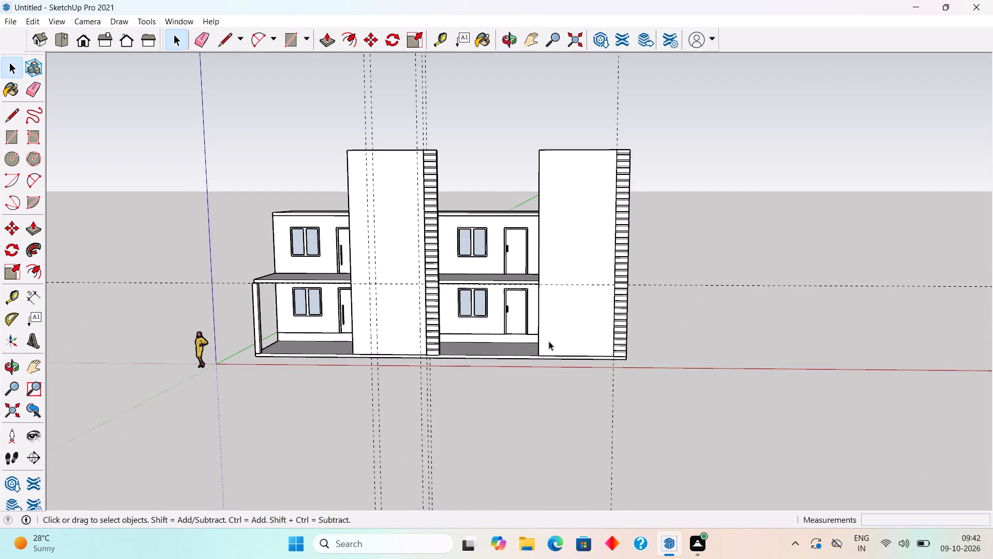
scroll(432, 298, "up", 3)
middle_click_drag(292, 295, 426, 300)
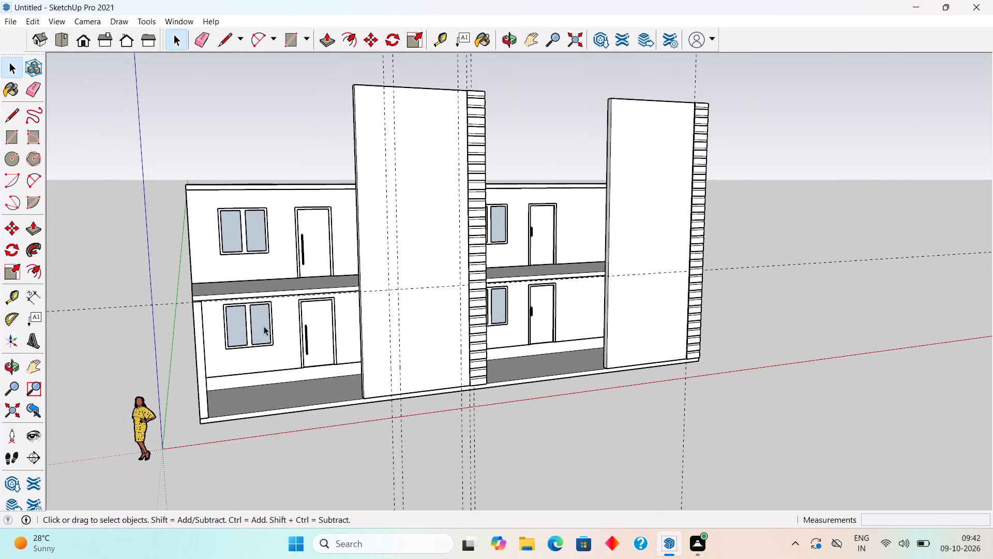
scroll(264, 326, "up", 4)
middle_click_drag(497, 328, 747, 476)
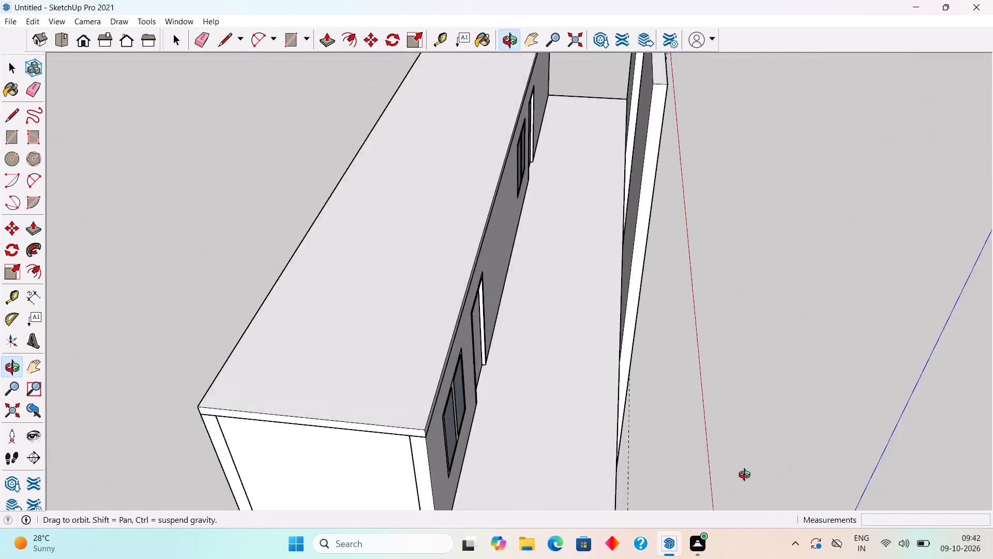
middle_click_drag(747, 476, 320, 408)
scroll(319, 405, "down", 7)
scroll(581, 424, "up", 5)
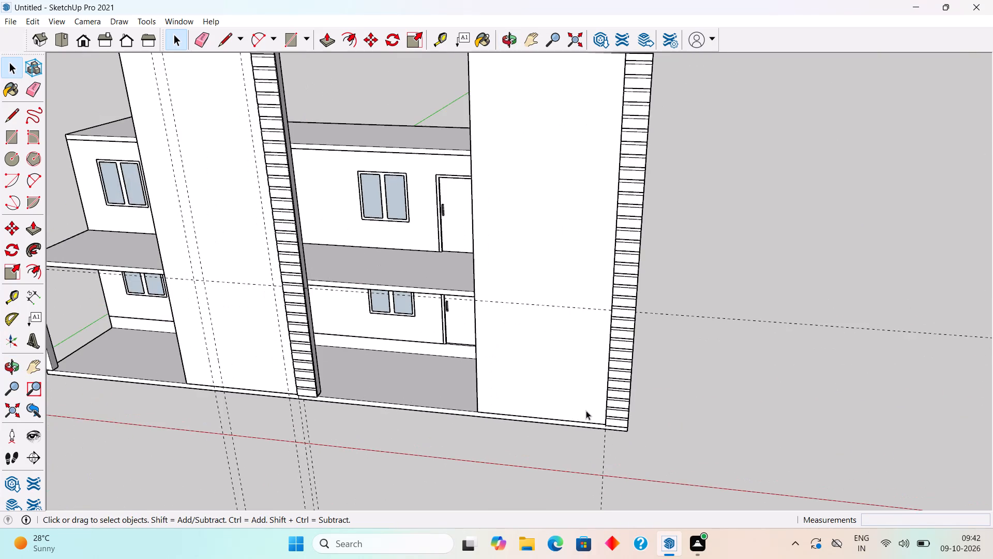
middle_click_drag(588, 389, 864, 357)
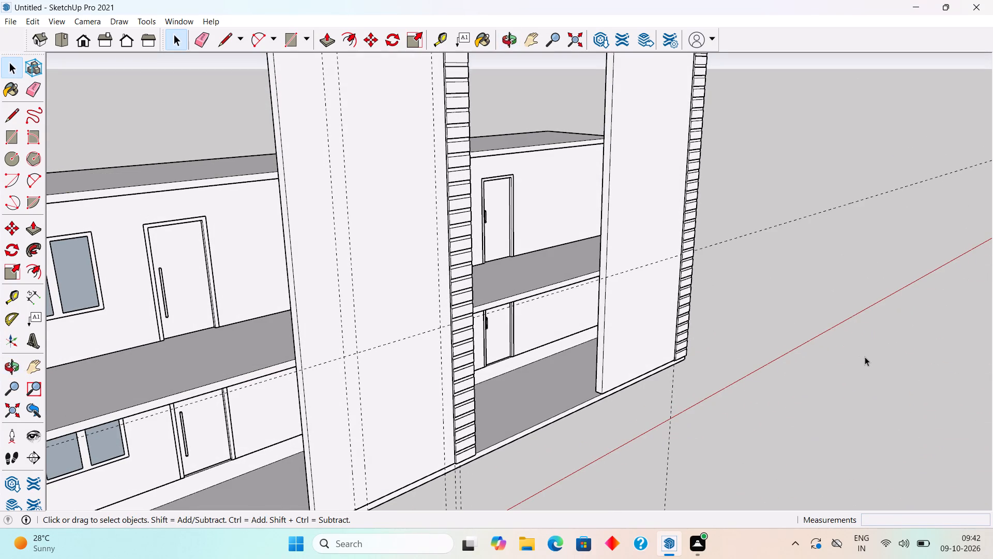
scroll(865, 356, "up", 1)
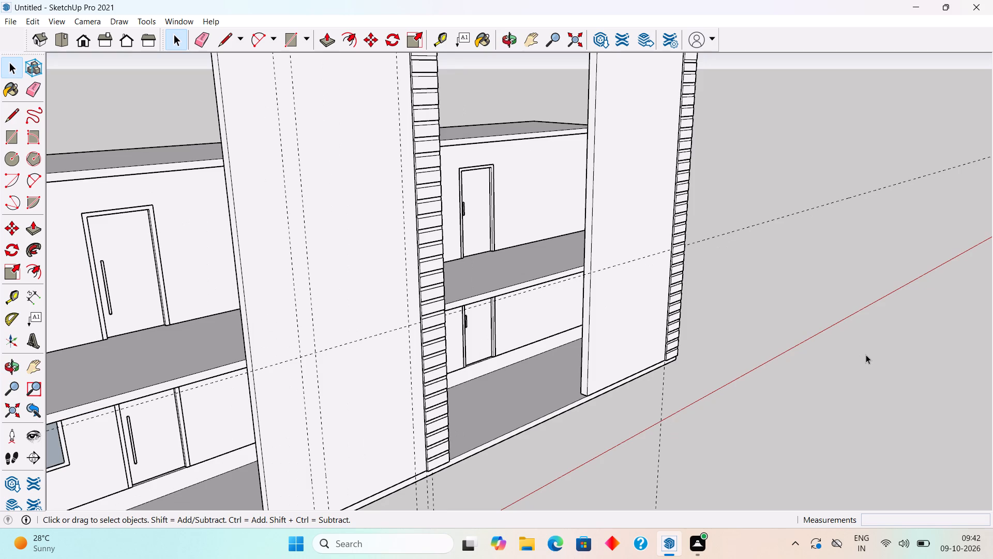
scroll(866, 355, "up", 2)
scroll(866, 355, "down", 4)
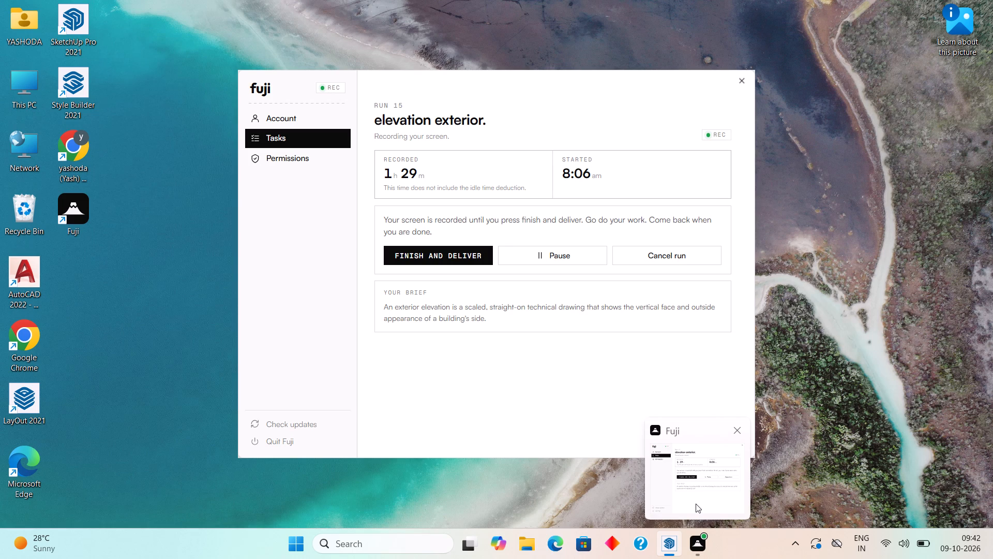
scroll(472, 320, "down", 11)
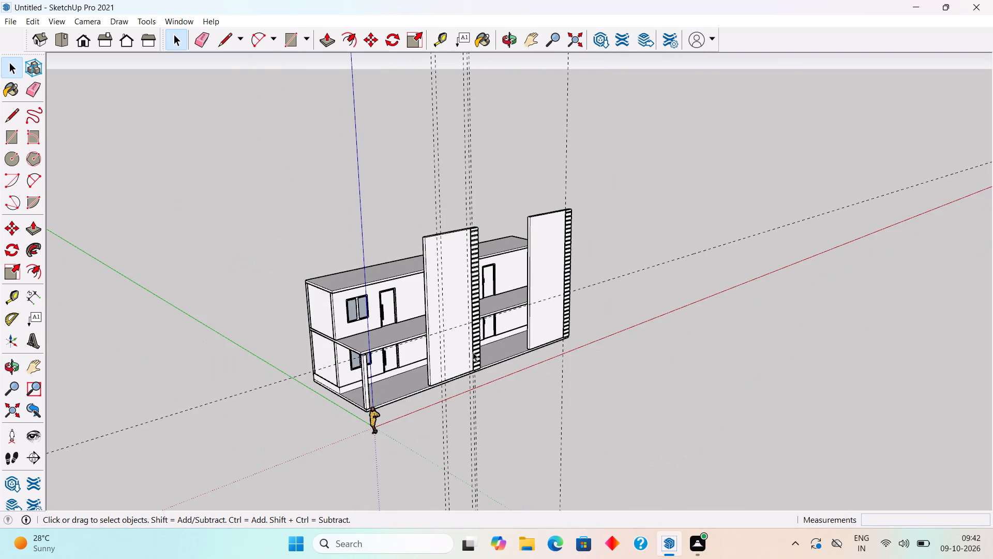
Examine the front facade's windows, doors and floor slab up close, particularly the bay between the two tall panels.
middle_click_drag(320, 366, 185, 331)
scroll(184, 331, "up", 2)
scroll(380, 334, "up", 6)
scroll(463, 342, "up", 1)
middle_click_drag(383, 309, 347, 285)
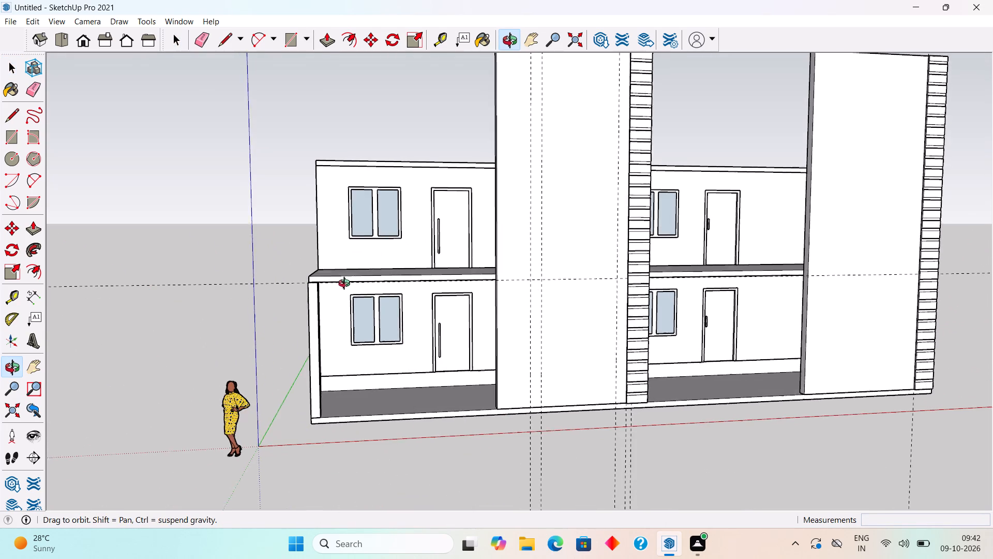
middle_click_drag(347, 285, 345, 285)
scroll(373, 329, "up", 5)
scroll(374, 329, "down", 4)
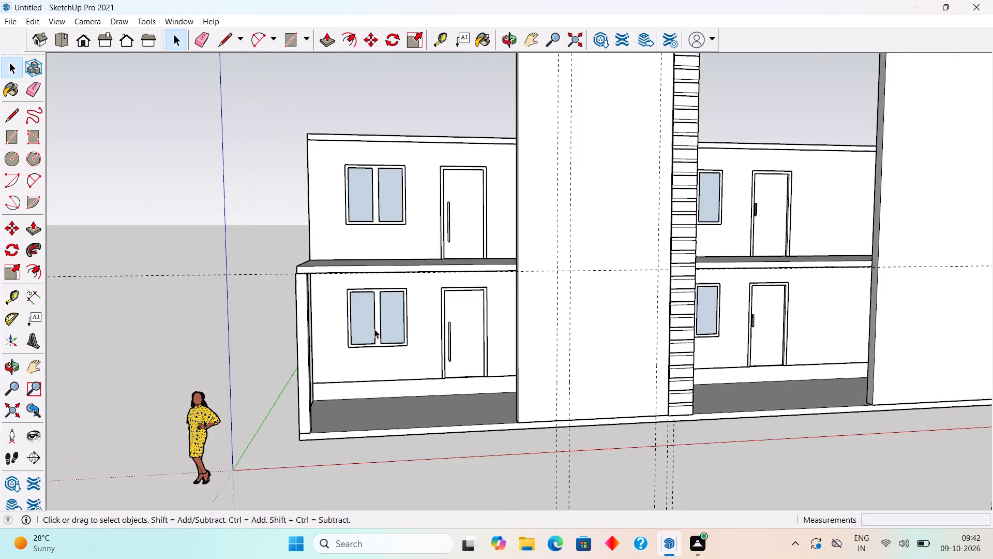
scroll(374, 329, "down", 6)
scroll(642, 292, "up", 11)
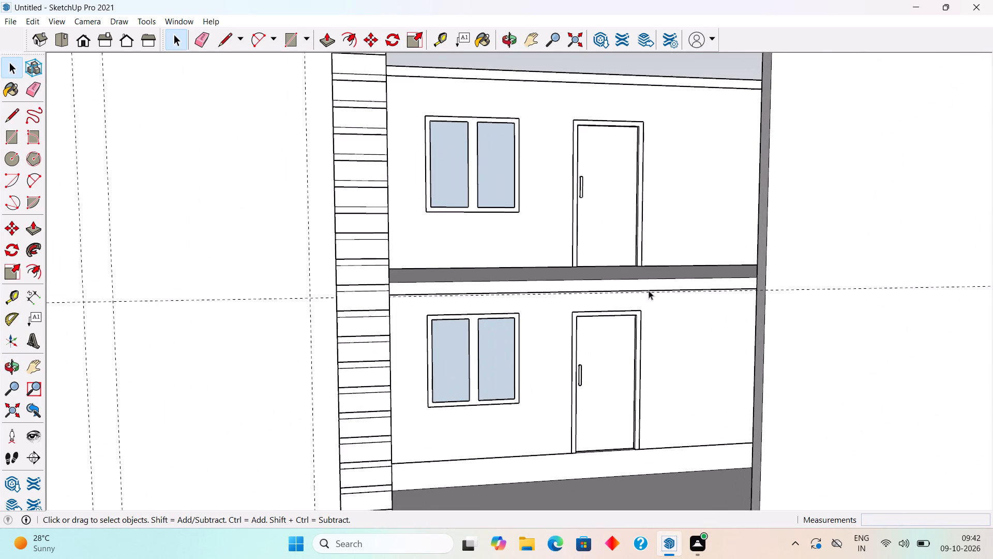
scroll(649, 290, "up", 5)
scroll(649, 290, "down", 5)
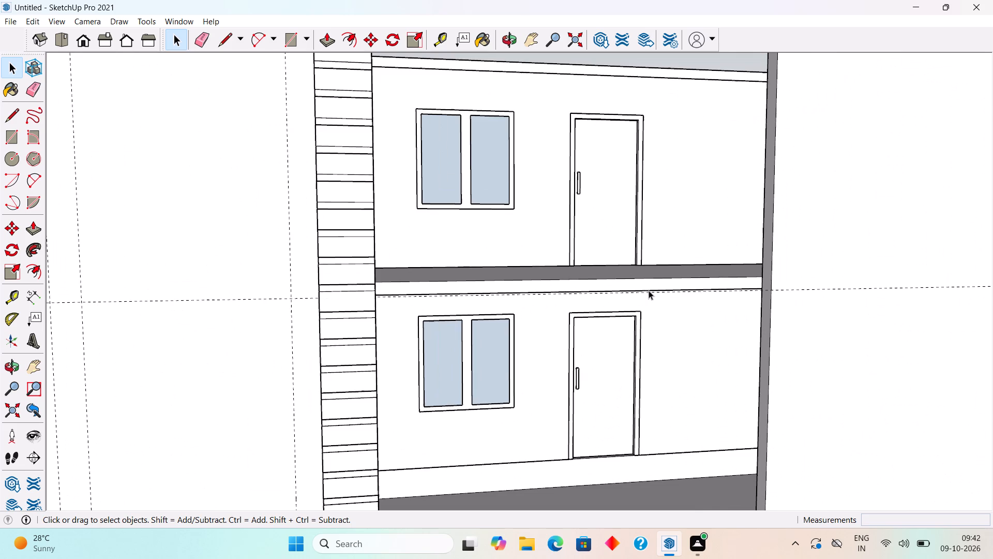
scroll(649, 290, "down", 4)
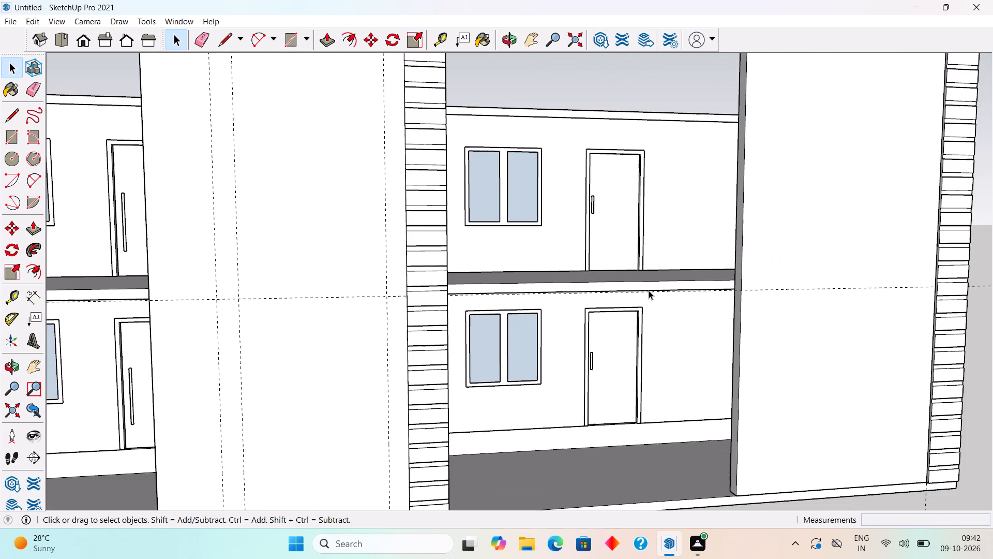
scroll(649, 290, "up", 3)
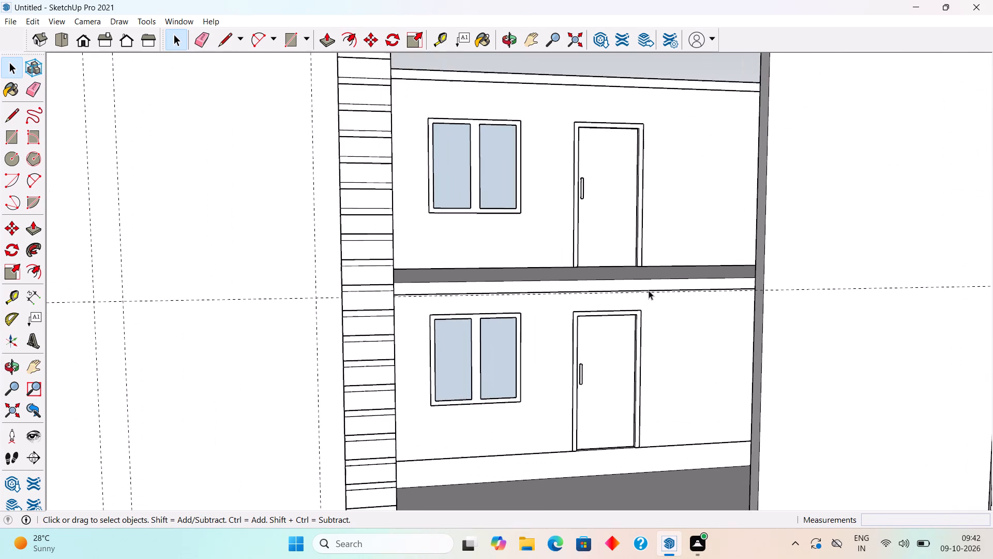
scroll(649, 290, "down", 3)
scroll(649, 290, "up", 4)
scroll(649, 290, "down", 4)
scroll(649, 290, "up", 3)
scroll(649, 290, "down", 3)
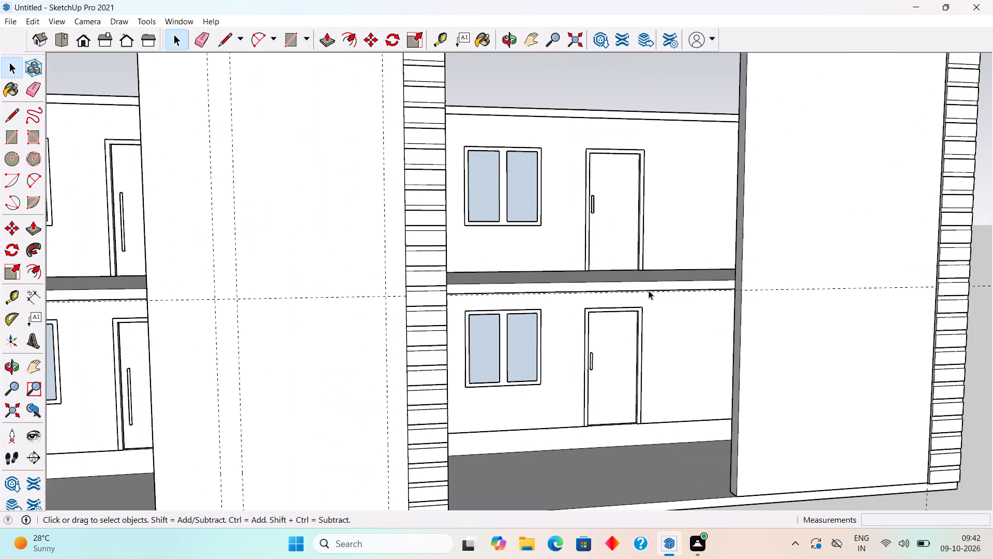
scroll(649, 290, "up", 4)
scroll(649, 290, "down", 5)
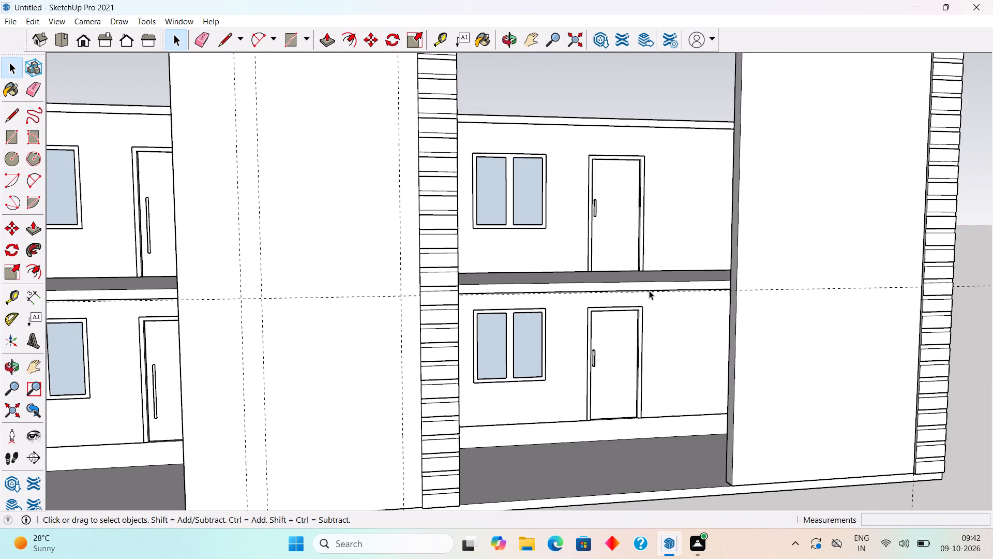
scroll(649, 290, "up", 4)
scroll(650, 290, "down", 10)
Add a horizontal guide 6" above the existing floor-level guide on the first tall panel's front face.
middle_click_drag(663, 306, 501, 343)
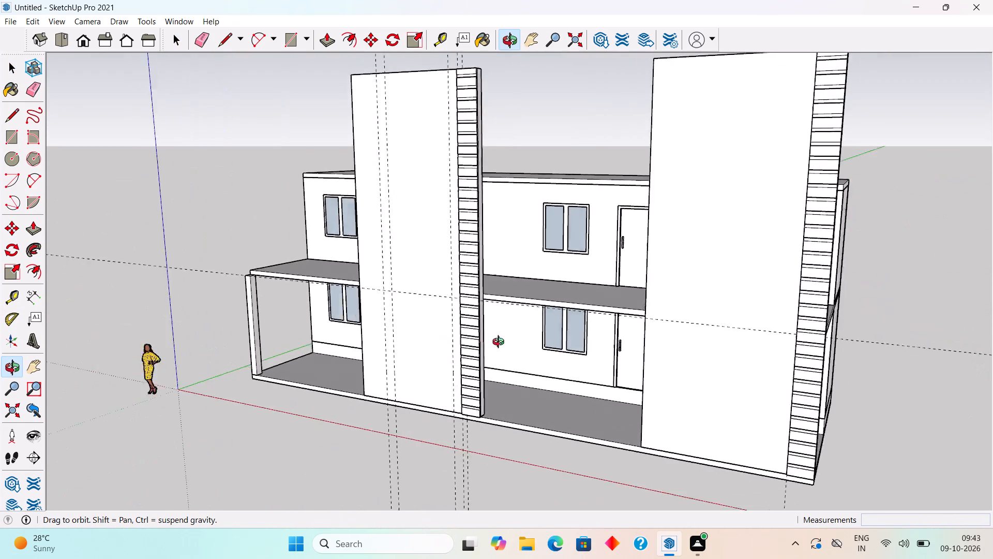
middle_click_drag(501, 343, 638, 274)
scroll(599, 293, "up", 3)
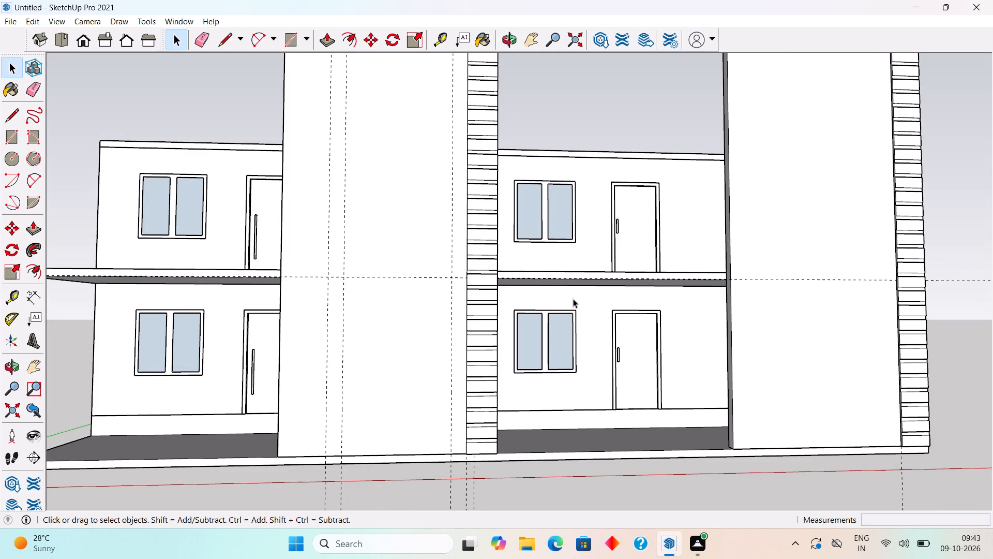
scroll(565, 300, "down", 4)
middle_click_drag(433, 343, 439, 393)
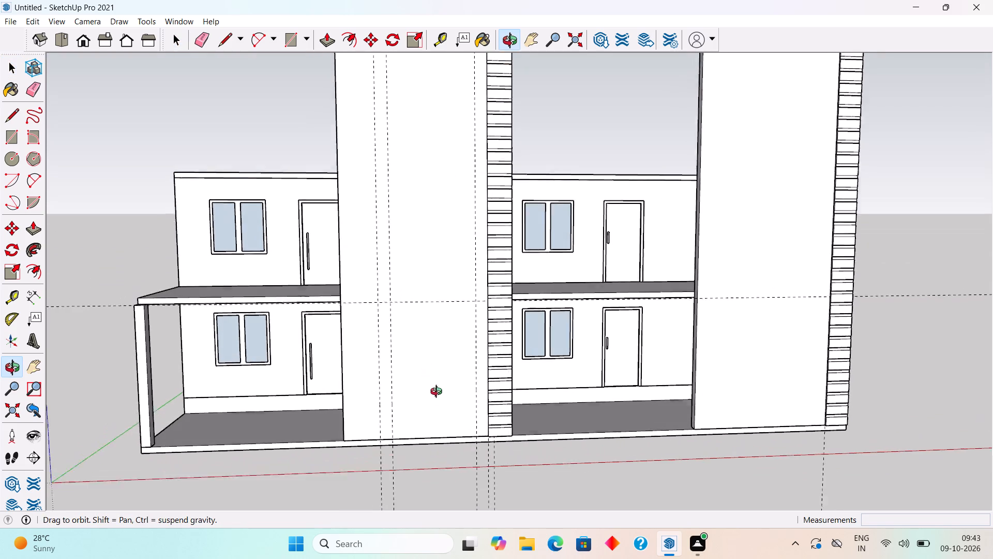
middle_click_drag(439, 393, 445, 401)
scroll(385, 334, "up", 5)
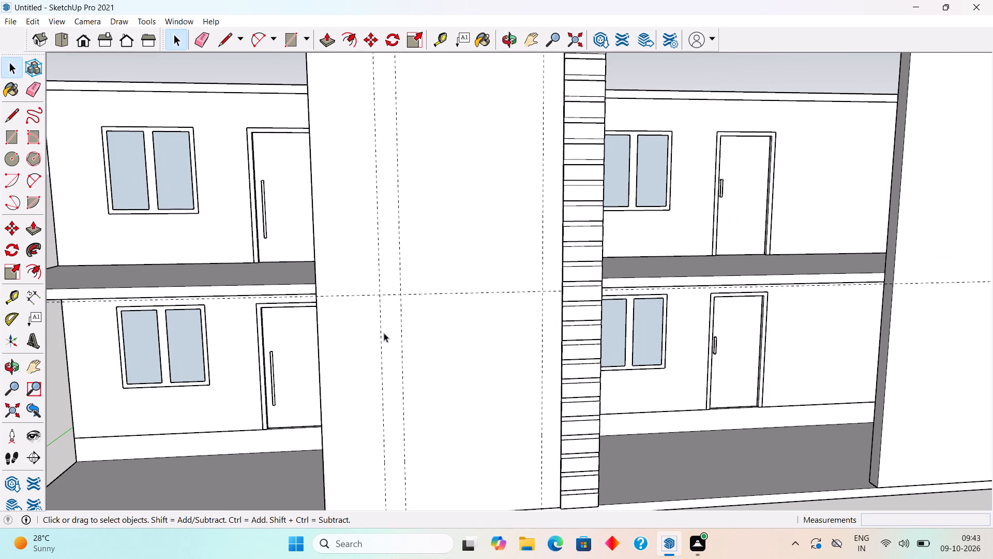
key("t")
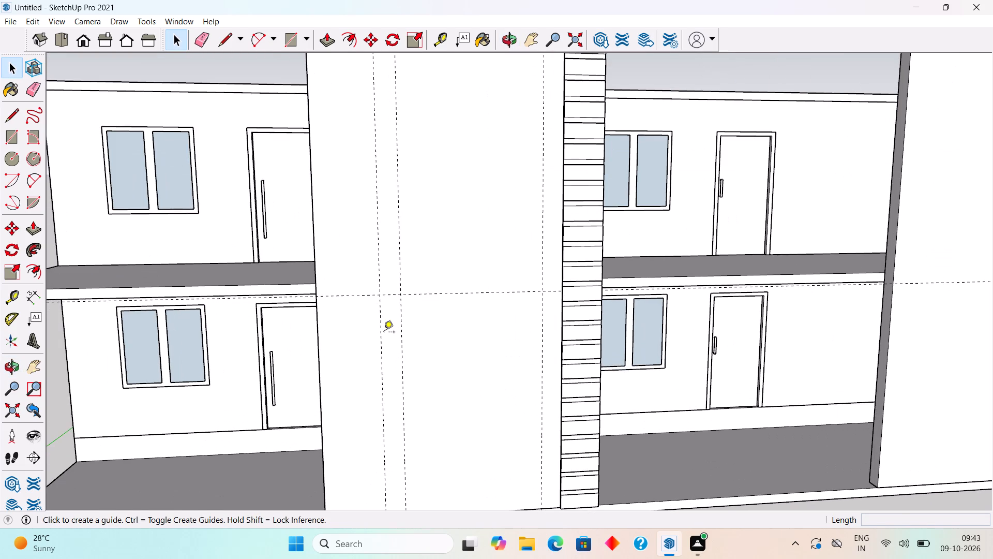
left_click(361, 297)
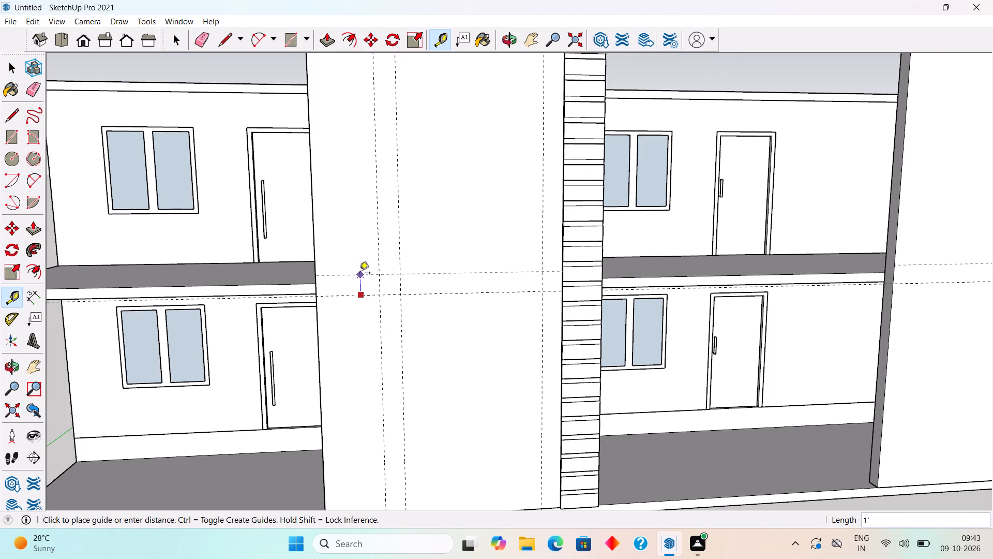
type("6\"")
key("Return")
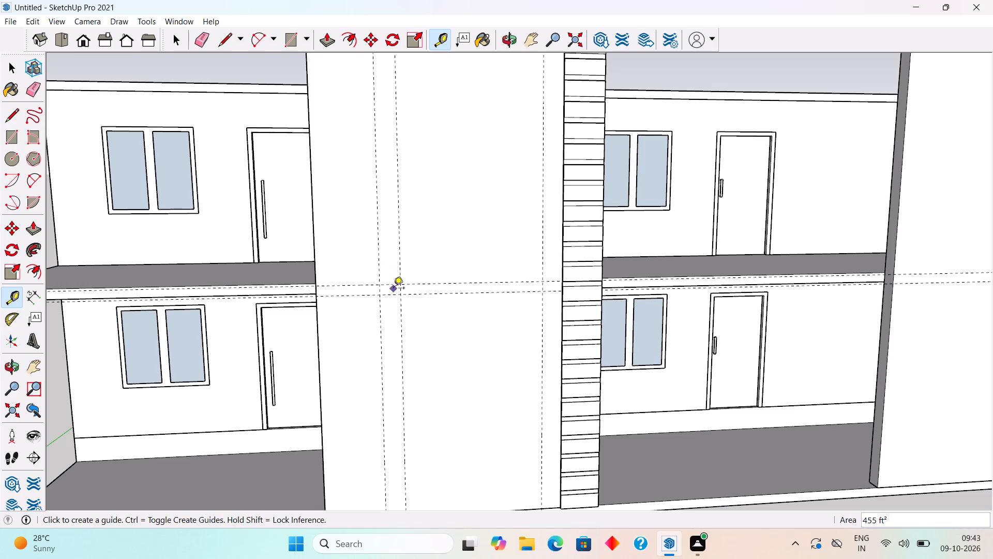
Add a horizontal guide 4" below the first panel's original floor-level guide, and another 1' below that one.
middle_click_drag(394, 290, 448, 264)
scroll(446, 266, "down", 2)
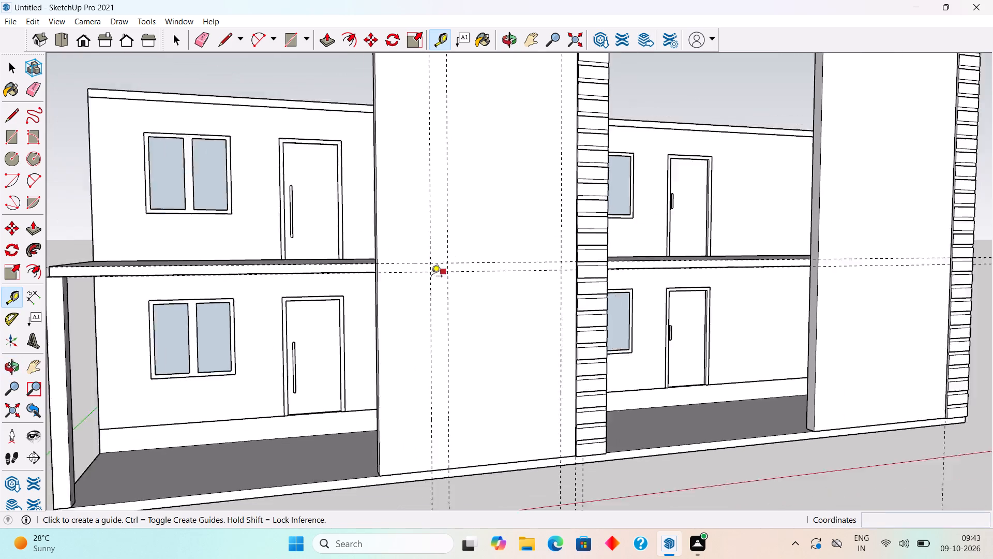
scroll(431, 277, "down", 1)
scroll(399, 285, "up", 4)
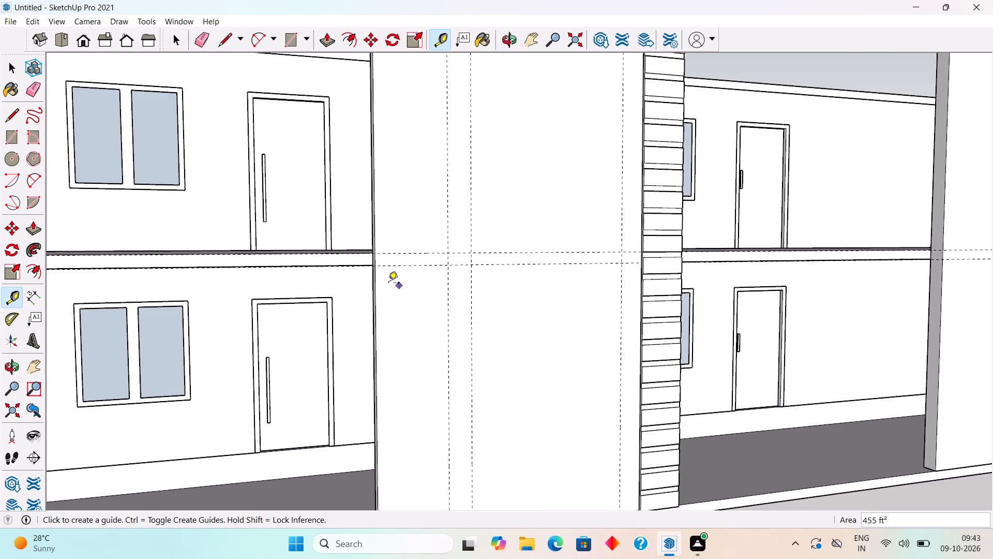
scroll(513, 242, "up", 2)
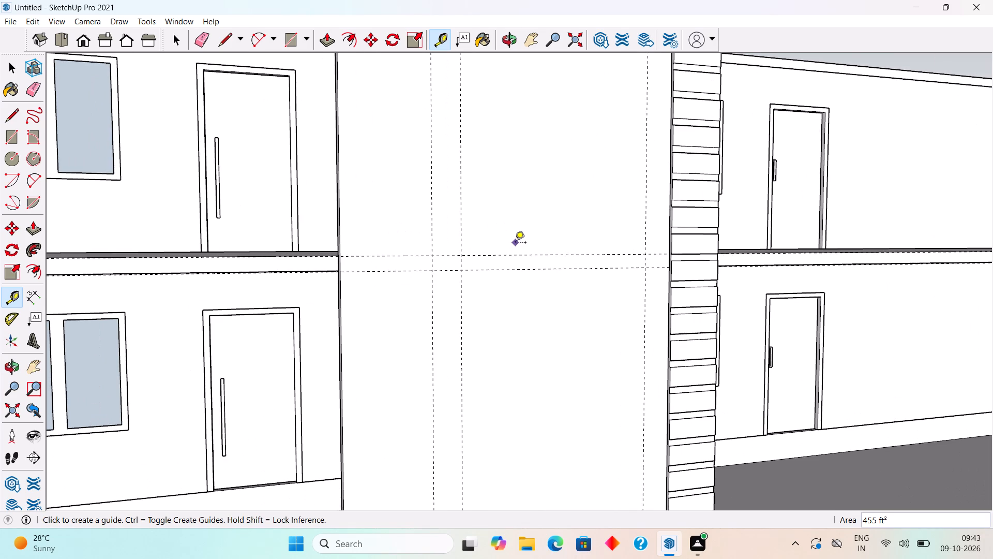
left_click(501, 267)
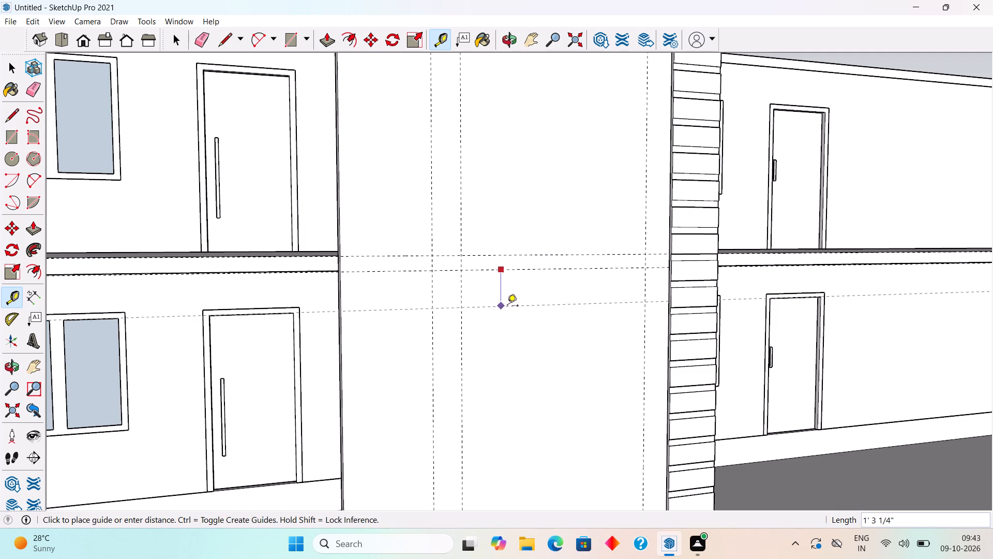
type("4\"")
key("Return")
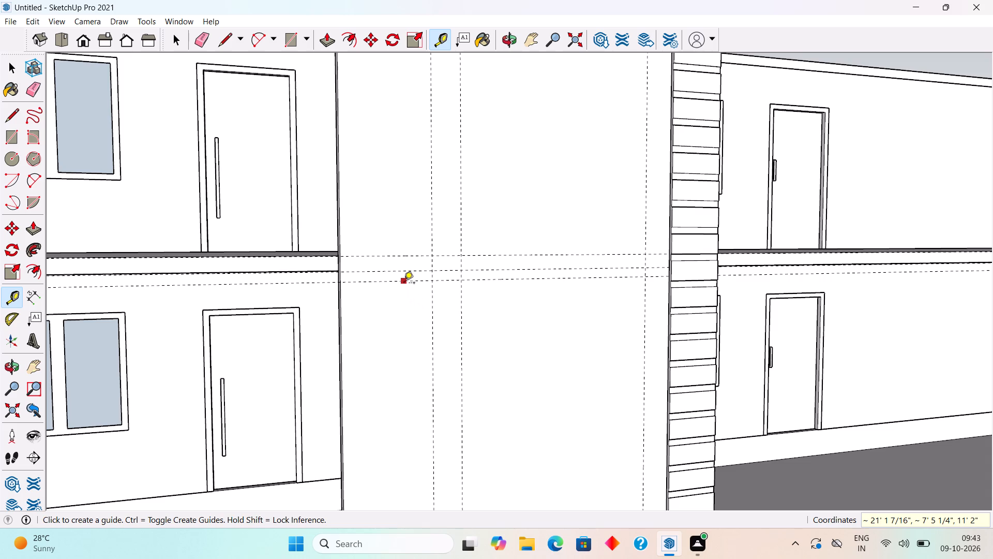
left_click(404, 284)
type("1'")
key("Return")
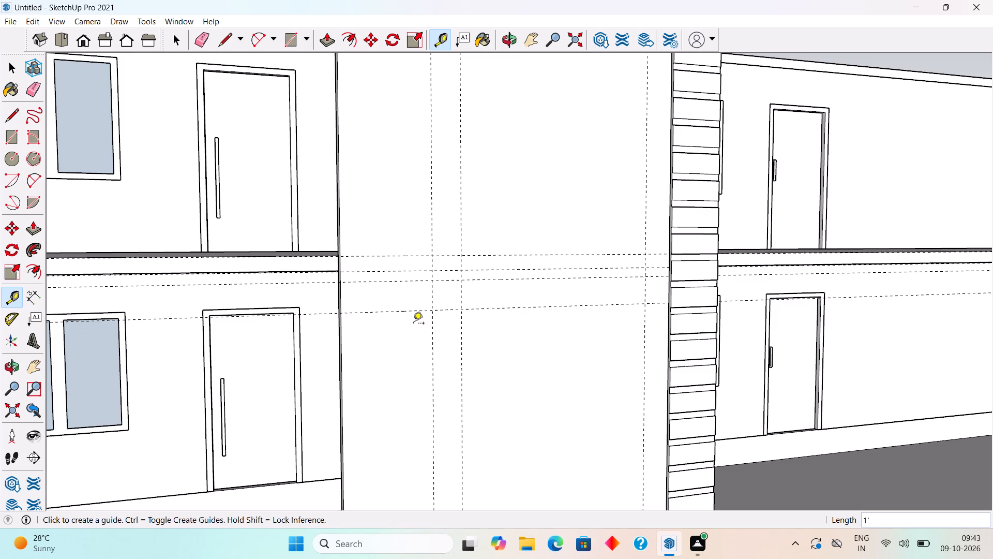
key("space")
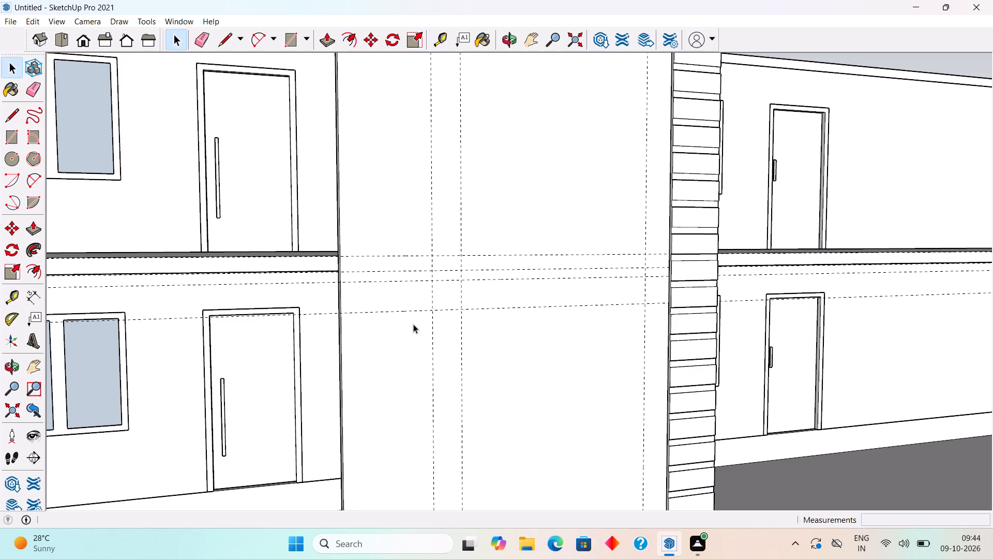
Draw a rectangle about 11' 2" by 1' between the two lower guides, from the first panel's plain edge to the vertical guide near its grooved edge.
key("r")
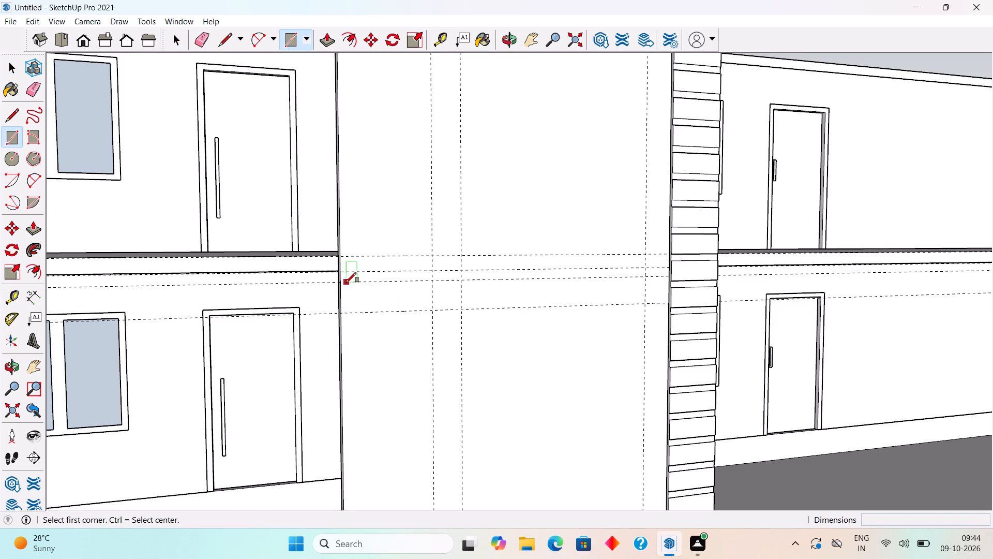
left_click(342, 283)
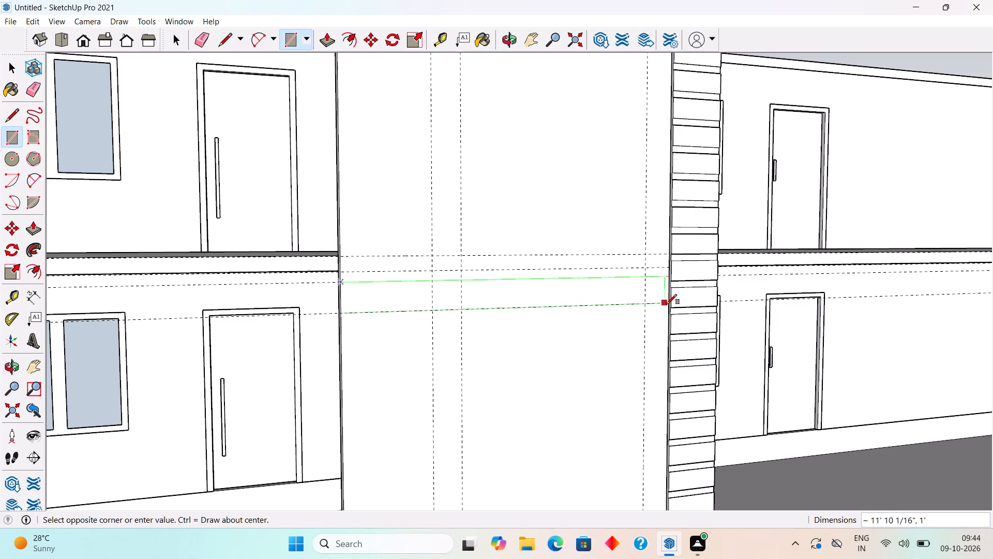
left_click(649, 303)
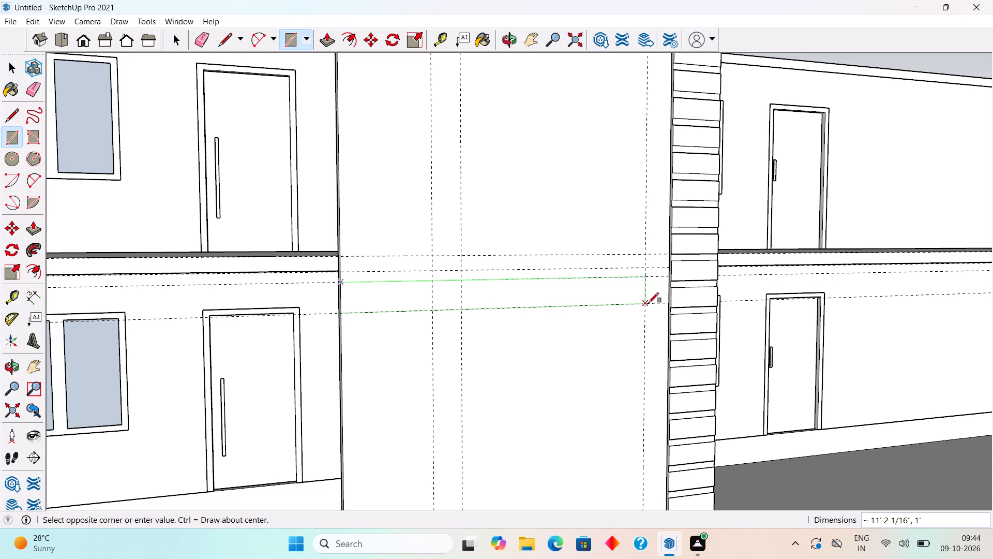
scroll(649, 303, "down", 10)
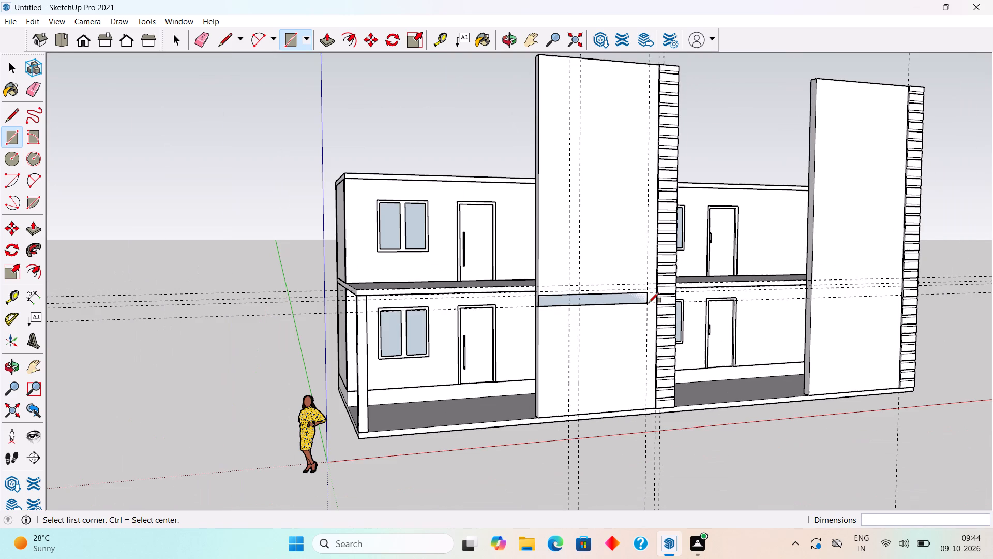
Add a horizontal guide 1.5' below the first tall panel's top edge, and another 1' below that guide.
key("t")
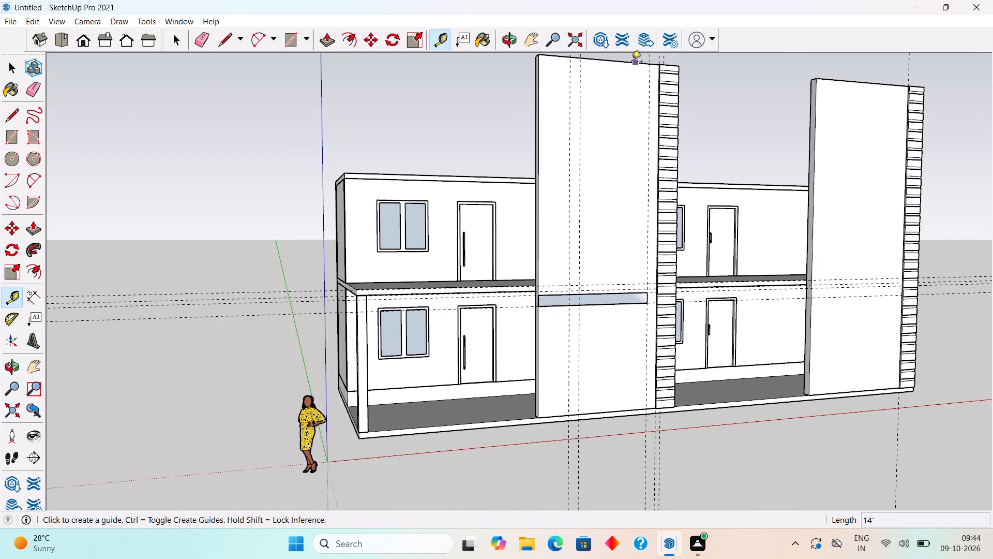
left_click(627, 65)
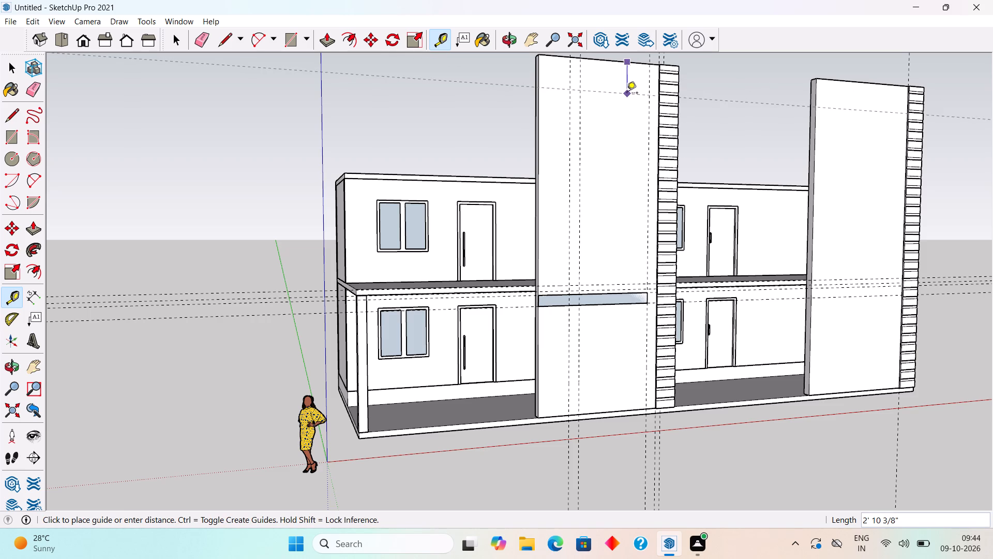
type("1.5'")
key("Return")
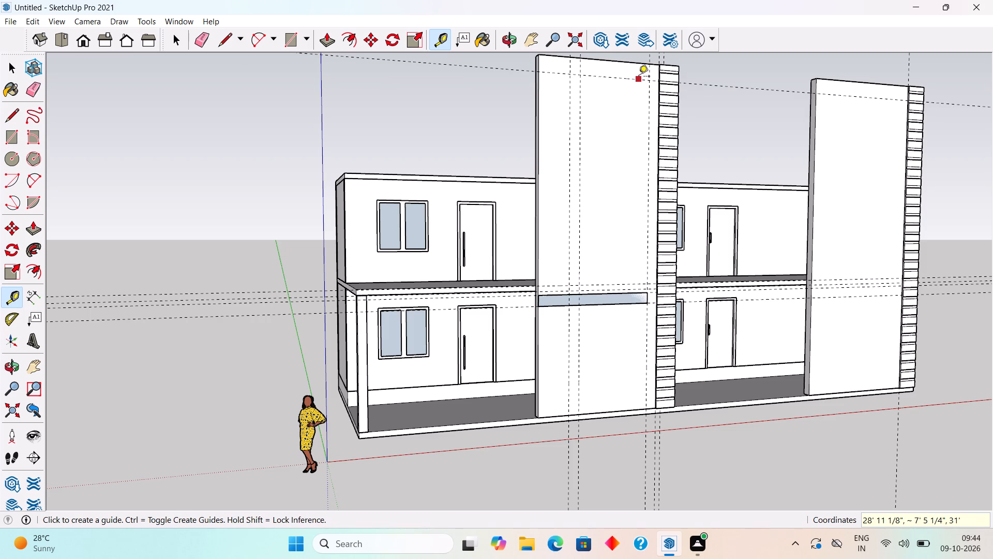
left_click(639, 77)
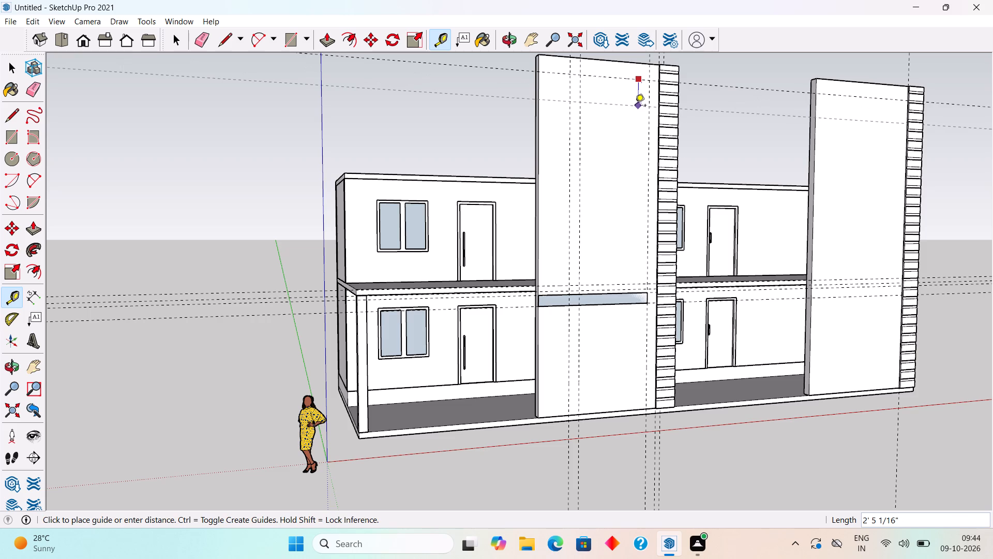
type("1'")
key("Return")
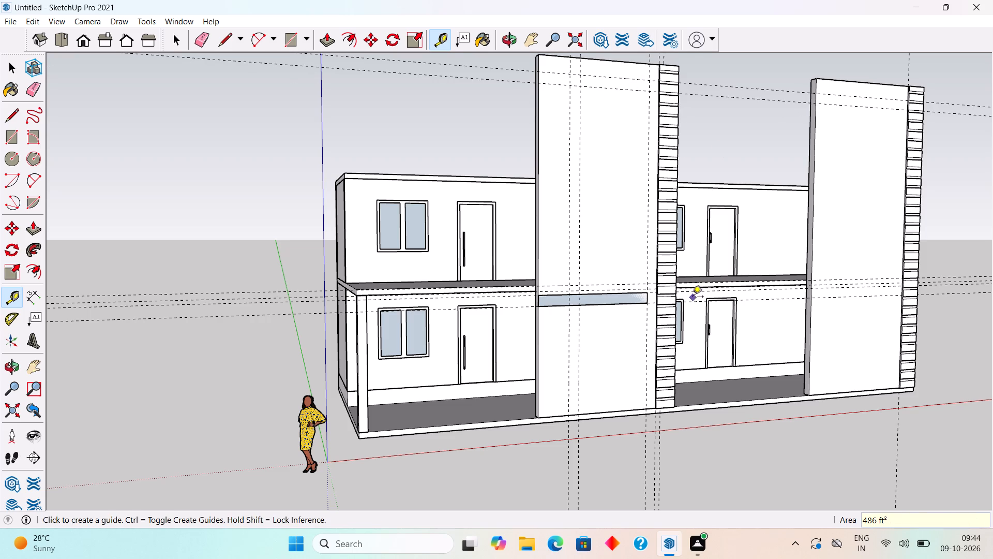
key("space")
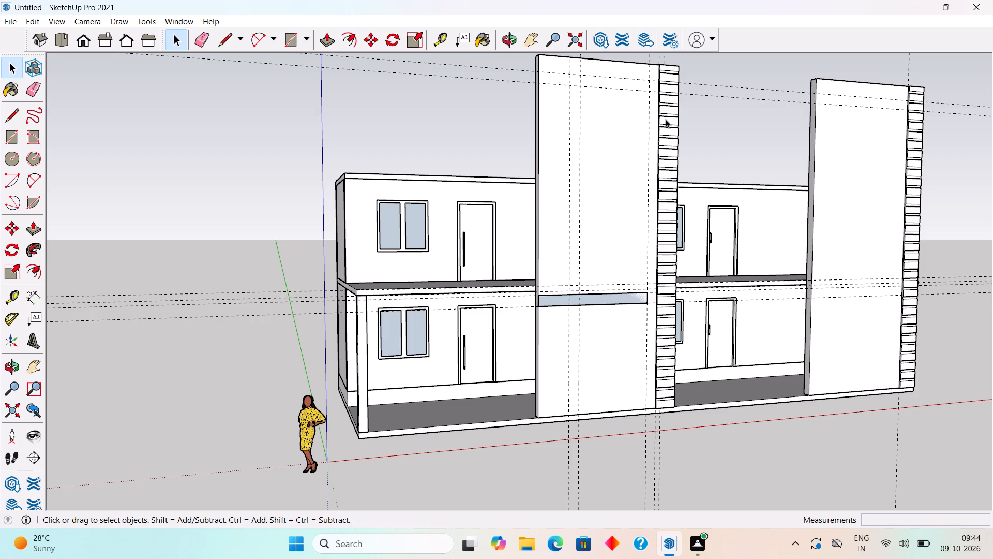
Draw a 1' by 20' 10" vertical rectangle along the first panel's grooved side, from the upper guide to the horizontal strip's bottom edge.
key("r")
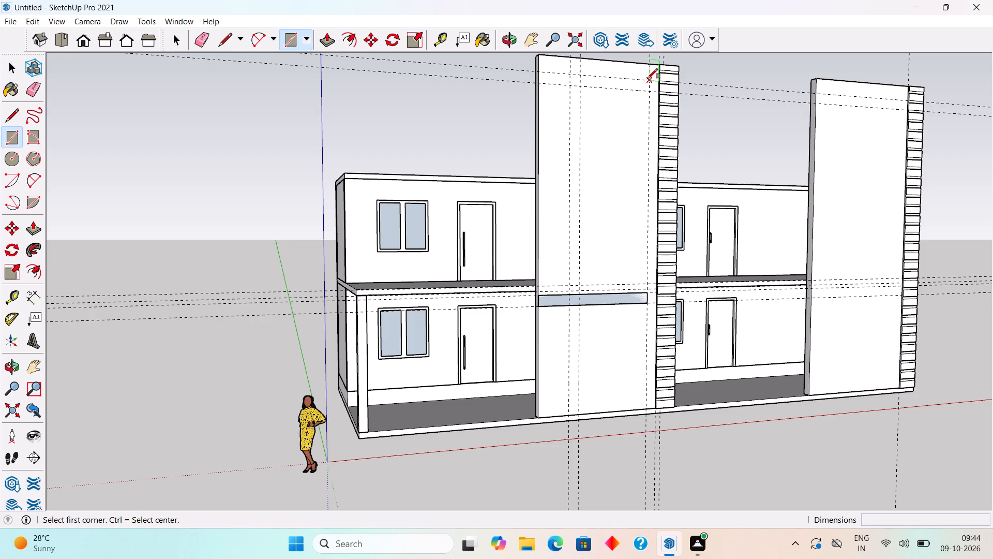
left_click(648, 79)
scroll(651, 310, "up", 14)
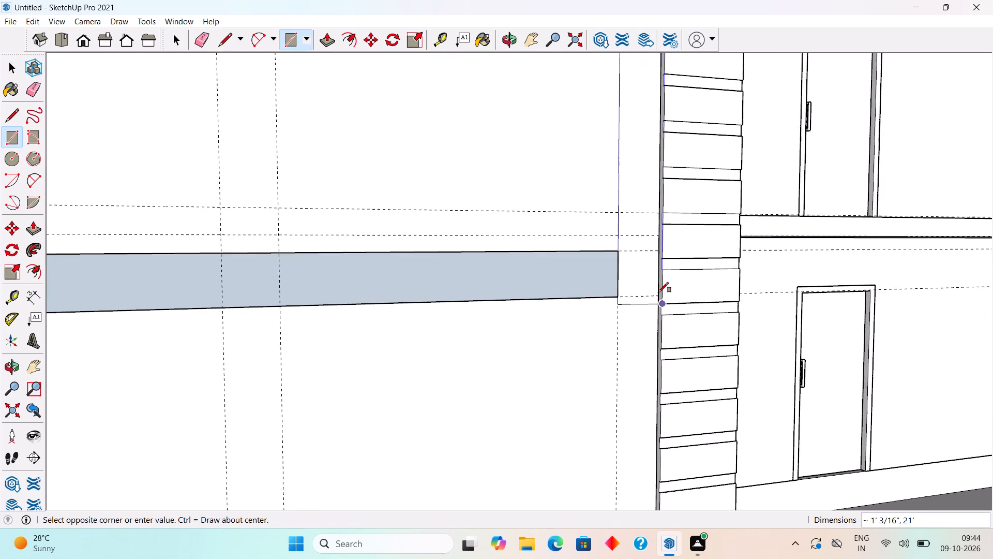
scroll(658, 292, "up", 5)
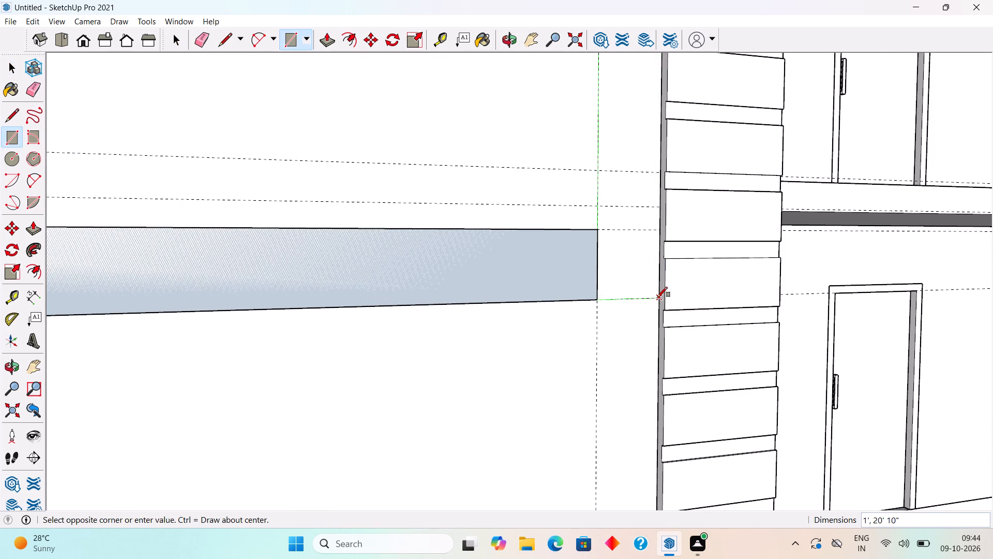
left_click(657, 297)
key("space")
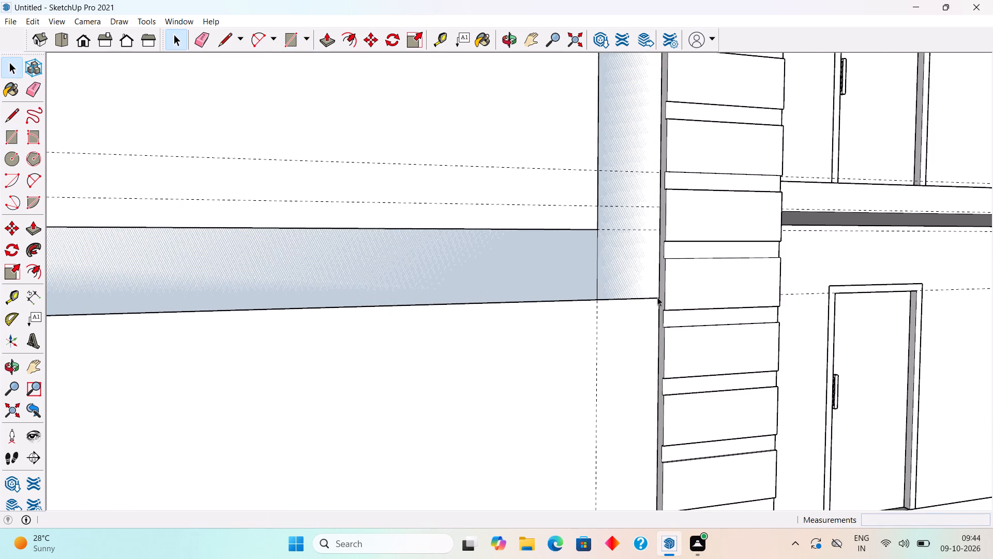
Round the inner corner where the horizontal and vertical strips meet with a tangent 2 Point Arc.
key("a")
left_click(570, 230)
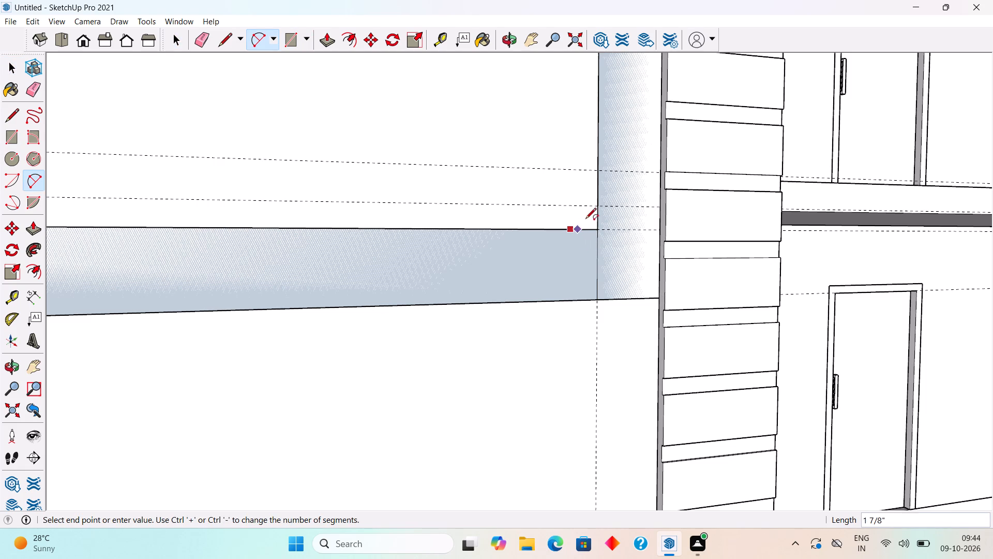
double_click(597, 194)
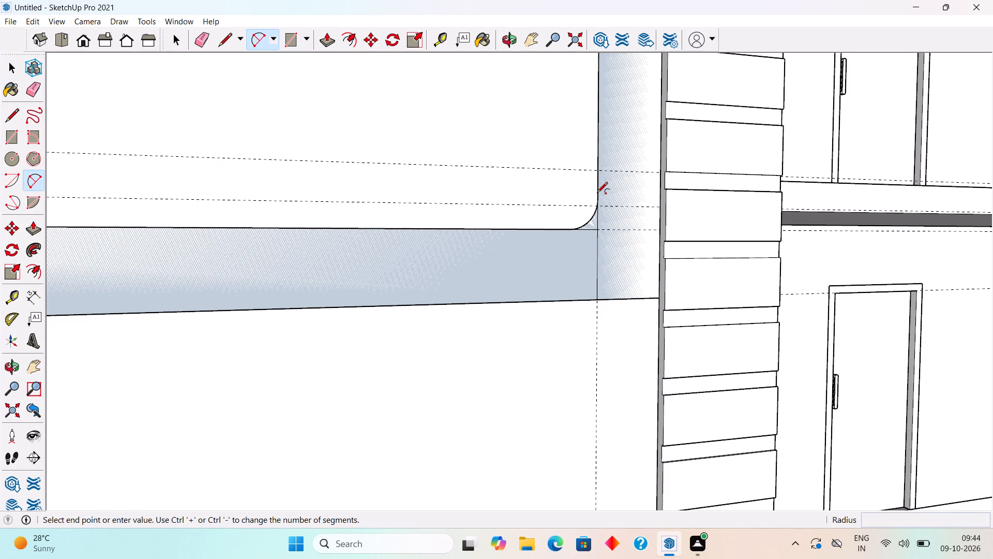
key("space")
Delete the edge dividing the horizontal strip from the vertical strip at their shared corner.
scroll(609, 261, "up", 5)
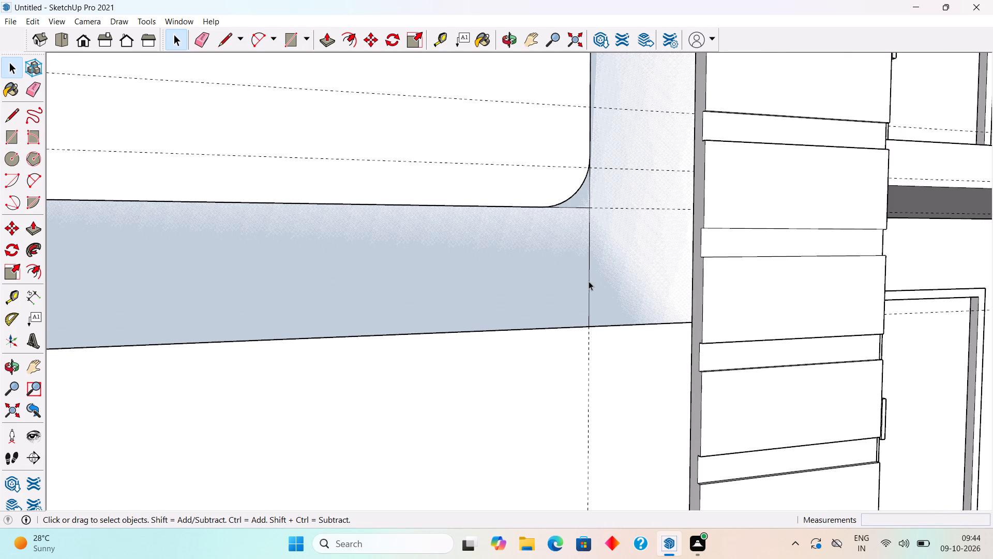
left_click(589, 281)
key("Delete")
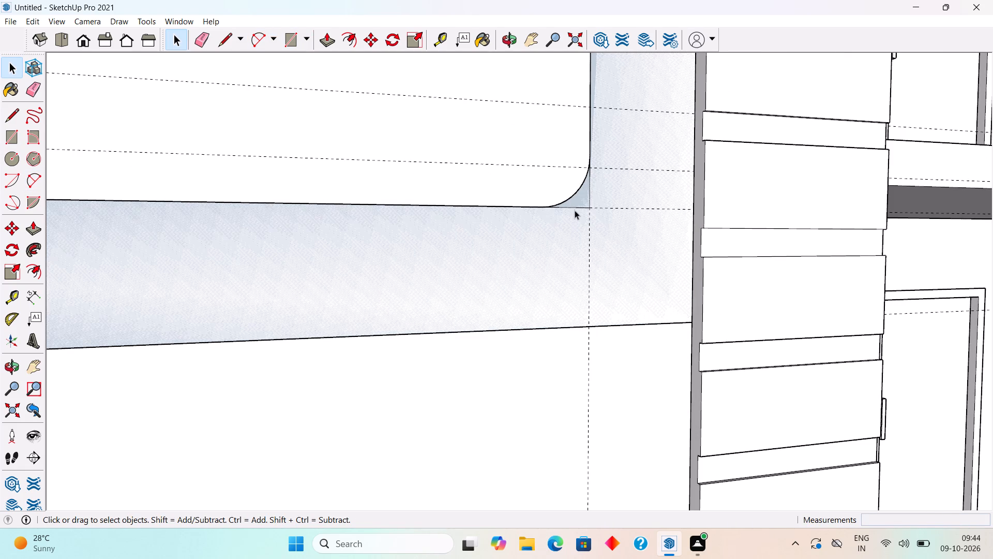
Delete the two leftover straight edges outside the arc at the strips' rounded lower inner corner.
left_click(576, 207)
key("Delete")
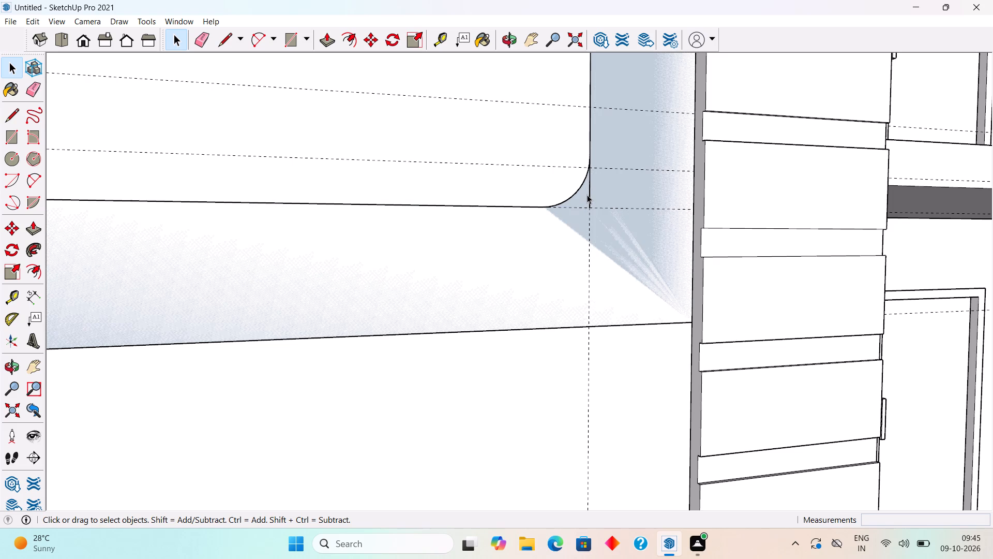
left_click(589, 194)
key("Delete")
Draw an 11' by 1' horizontal rectangle between the two upper guides, from the first panel's plain side edge to the vertical strip.
scroll(591, 194, "down", 13)
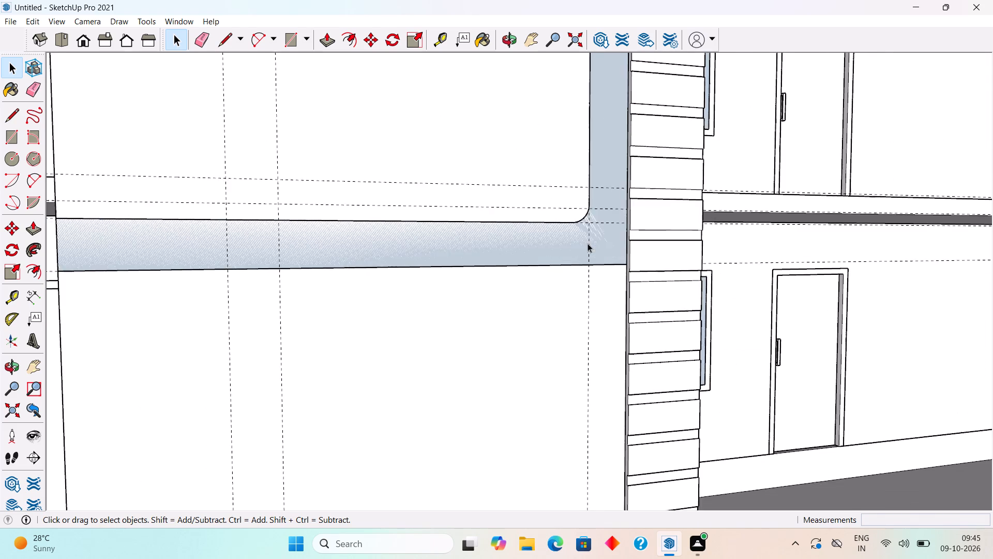
scroll(588, 243, "down", 8)
middle_click_drag(599, 237, 592, 328)
scroll(593, 327, "down", 4)
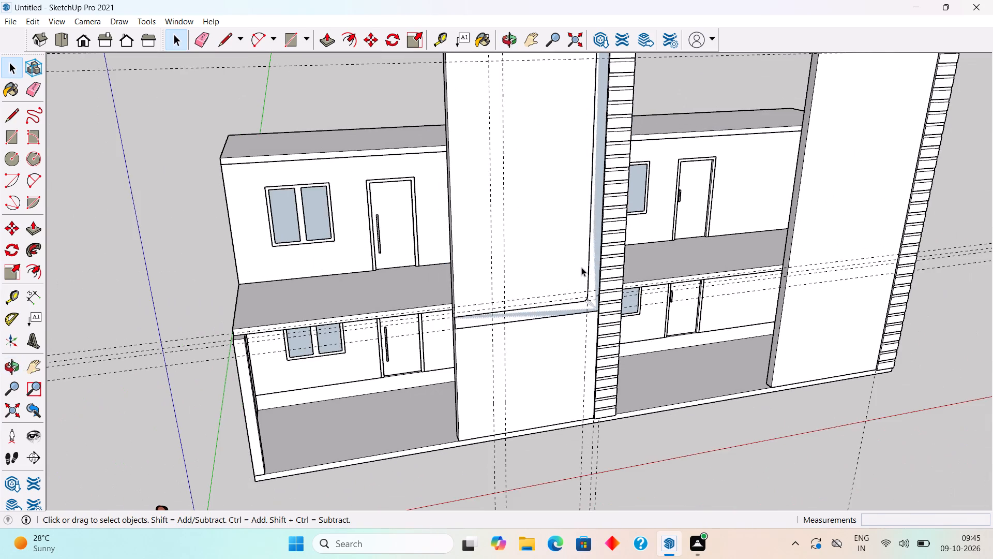
scroll(581, 262, "down", 7)
scroll(614, 130, "up", 8)
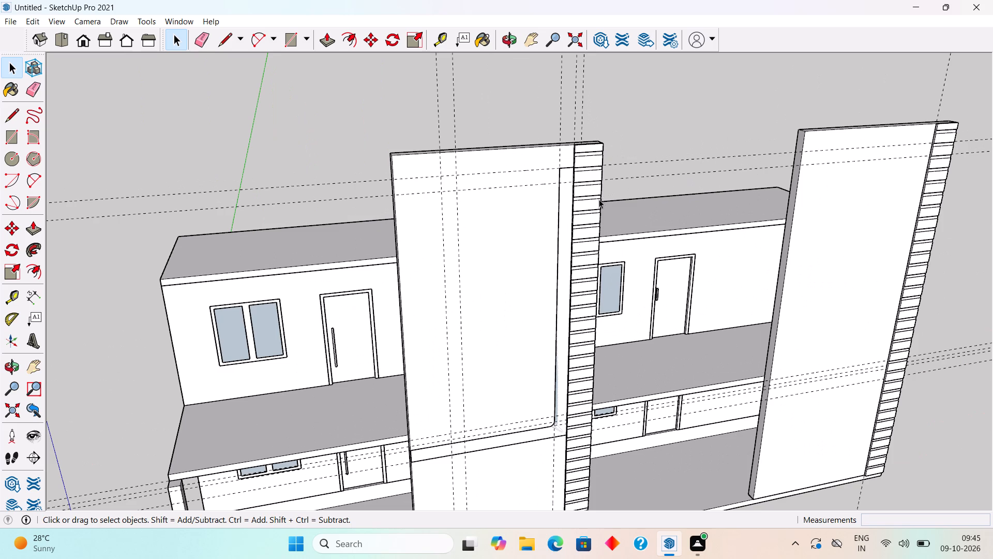
scroll(550, 186, "up", 3)
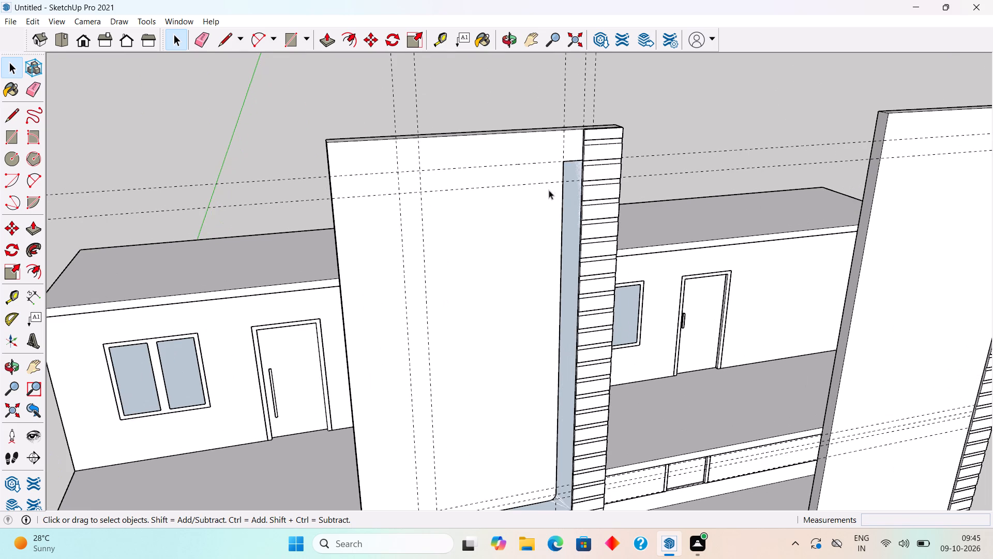
key("r")
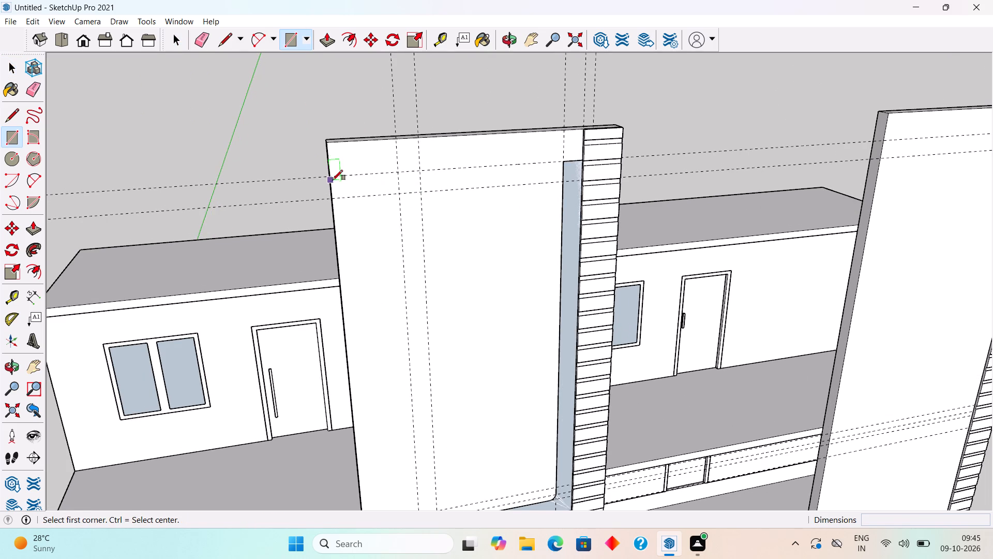
left_click(329, 174)
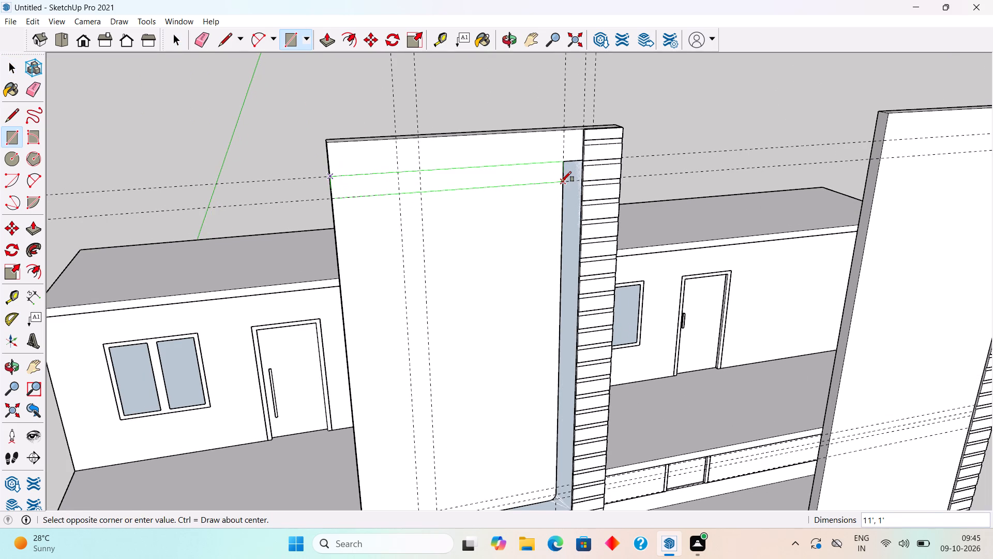
left_click(561, 182)
Round the inner corner where the upper horizontal strip meets the vertical strip with a tangent 2 Point Arc.
scroll(574, 174, "up", 4)
key("space")
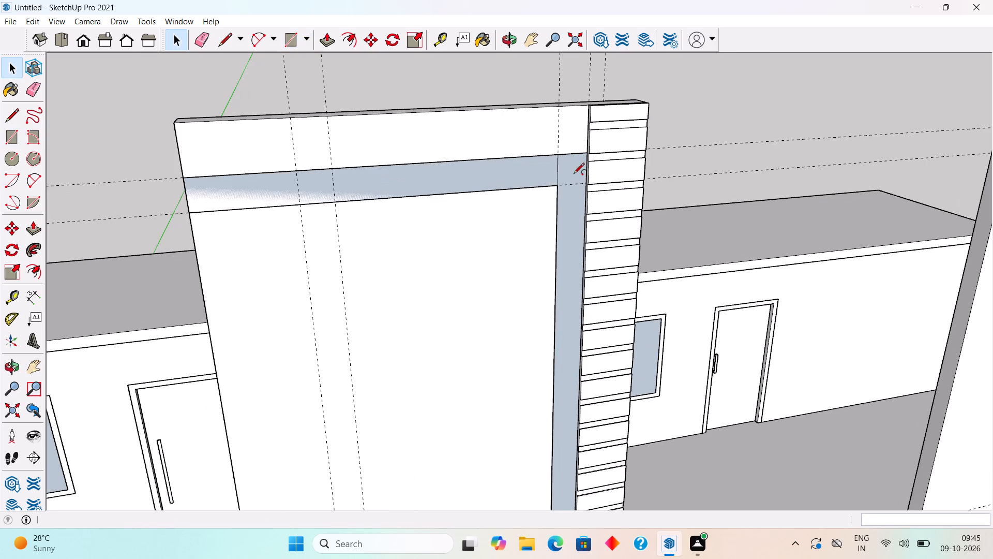
key("a")
left_click(559, 209)
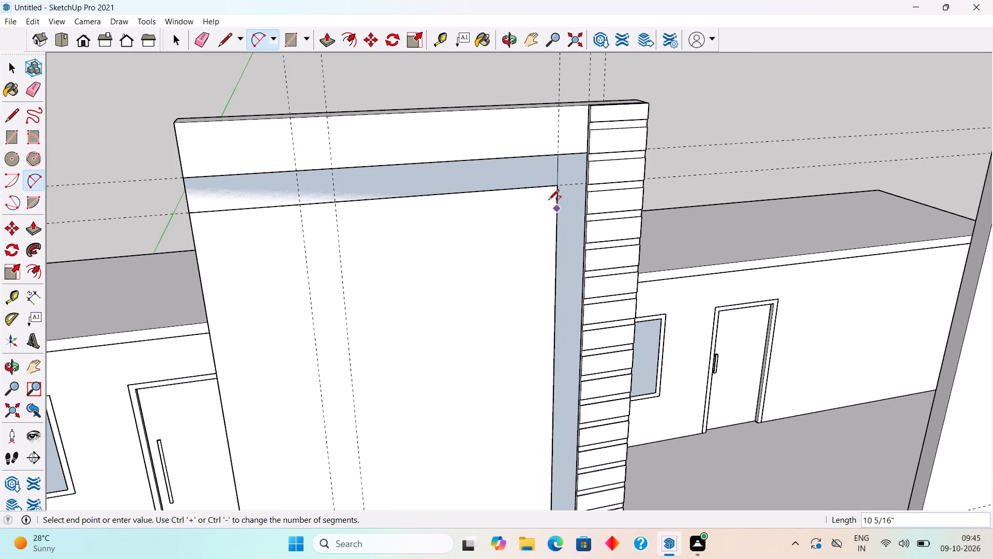
left_click(535, 191)
left_click(535, 191)
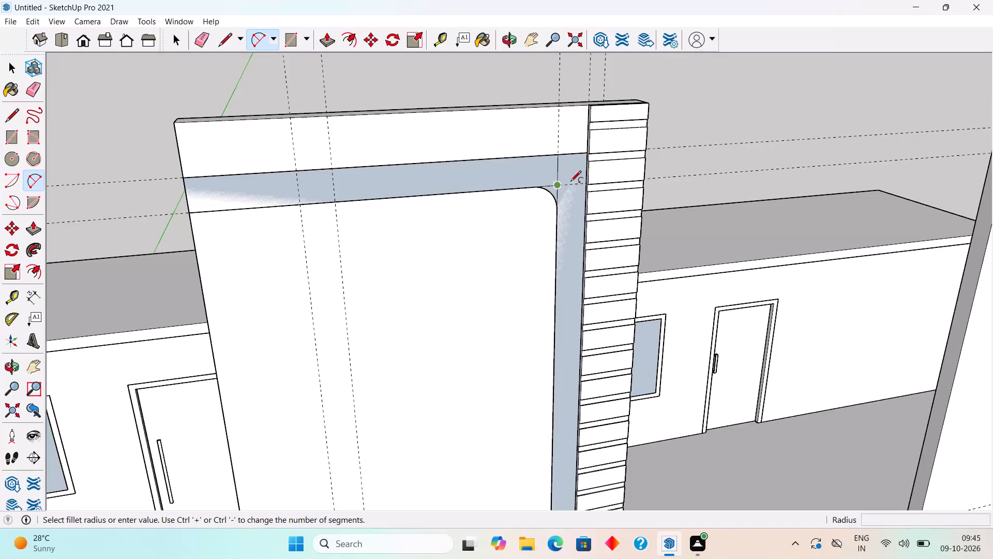
key("space")
Delete the edge dividing the upper and vertical strips and the two leftover corner edges outside the arc.
scroll(543, 163, "up", 3)
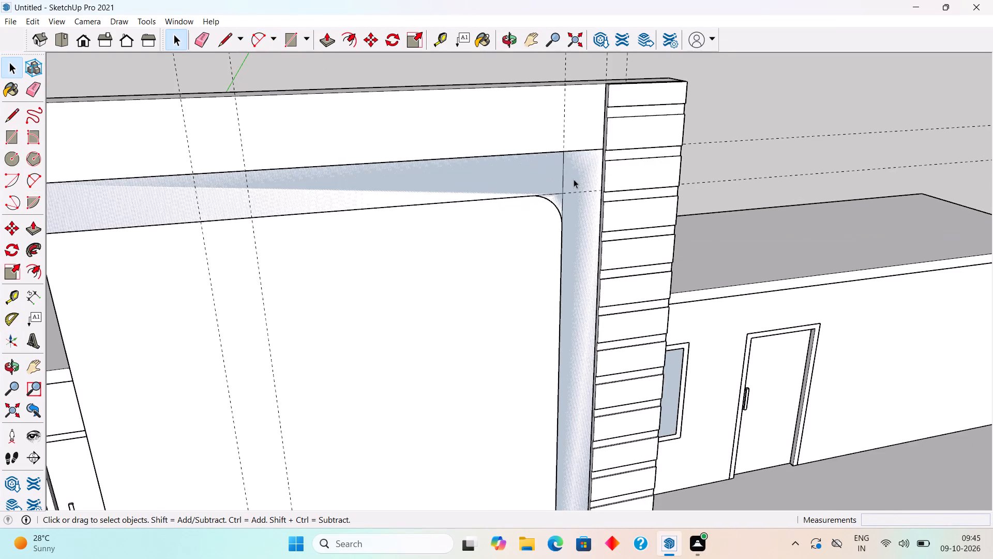
scroll(573, 179, "up", 4)
left_click(561, 194)
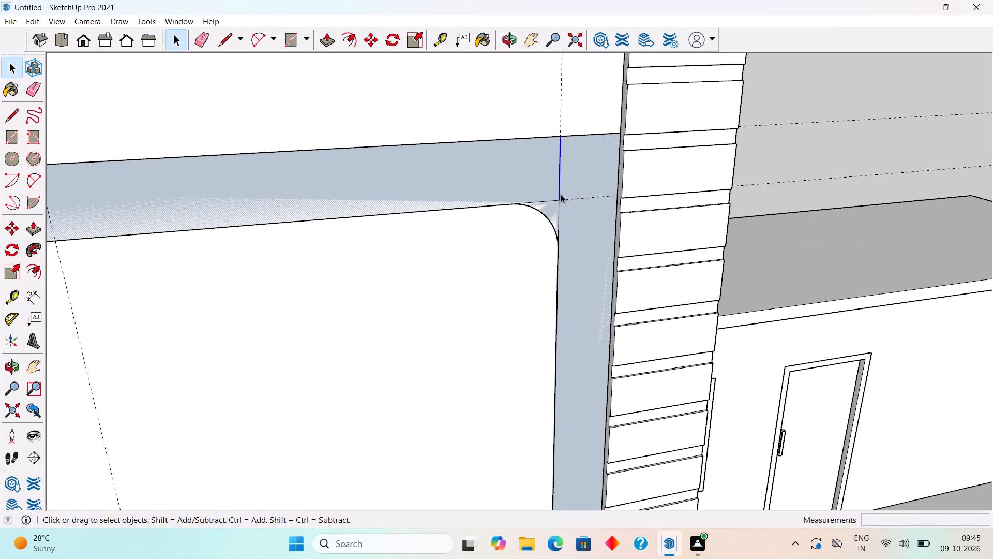
key("Delete")
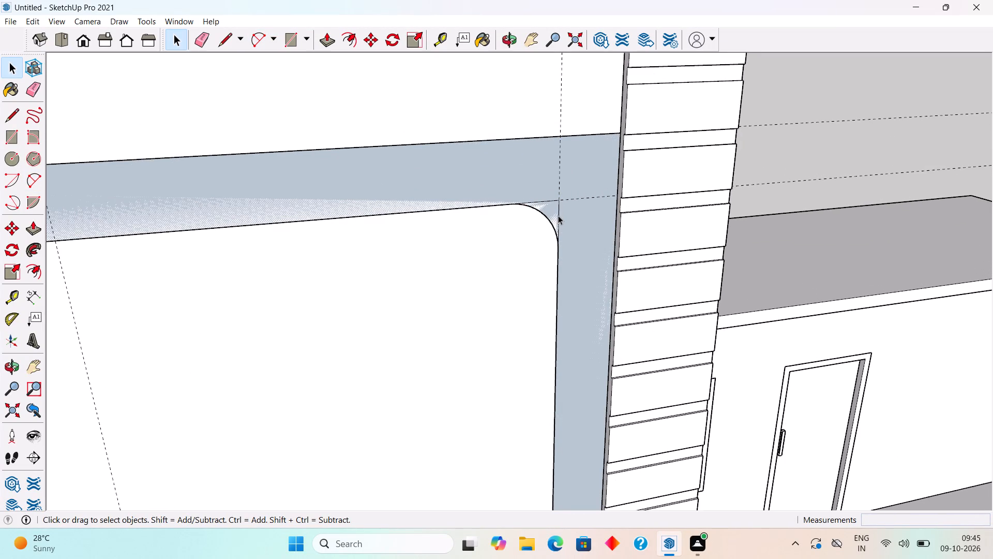
left_click(559, 217)
key("Delete")
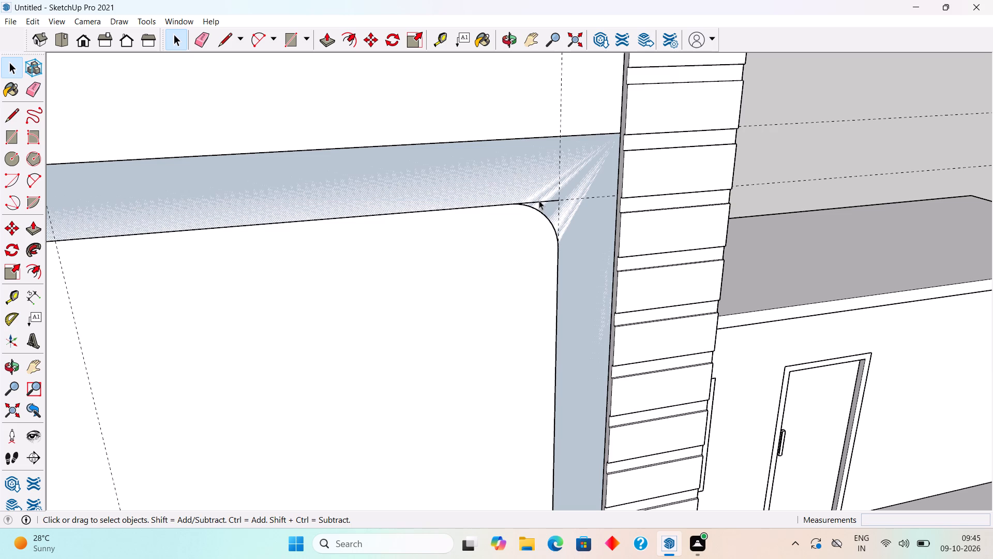
left_click(541, 202)
key("Delete")
Add a vertical guide 4' outward from the first tall panel's plain side edge, opposite the grooved side.
scroll(541, 204, "down", 10)
middle_click_drag(370, 245, 524, 197)
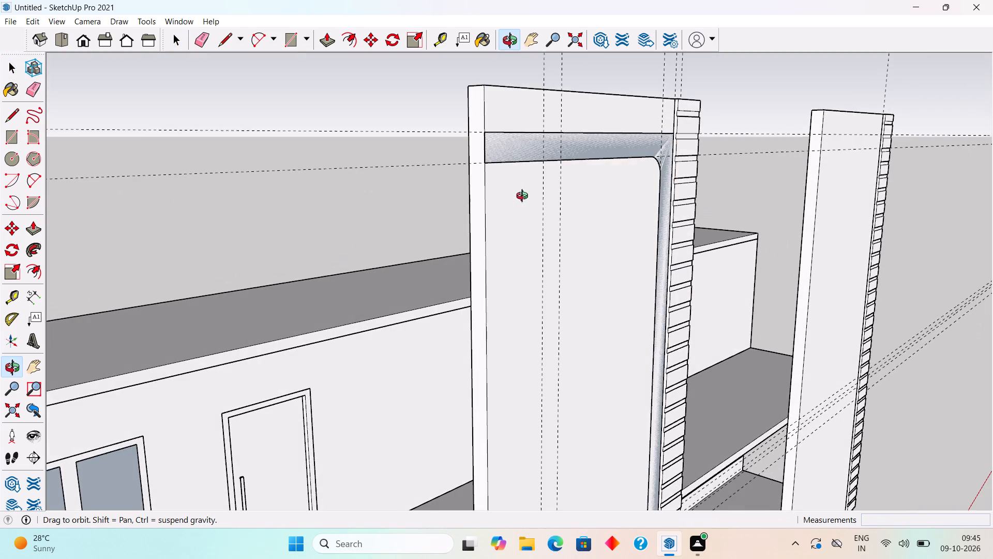
middle_click_drag(524, 197, 444, 208)
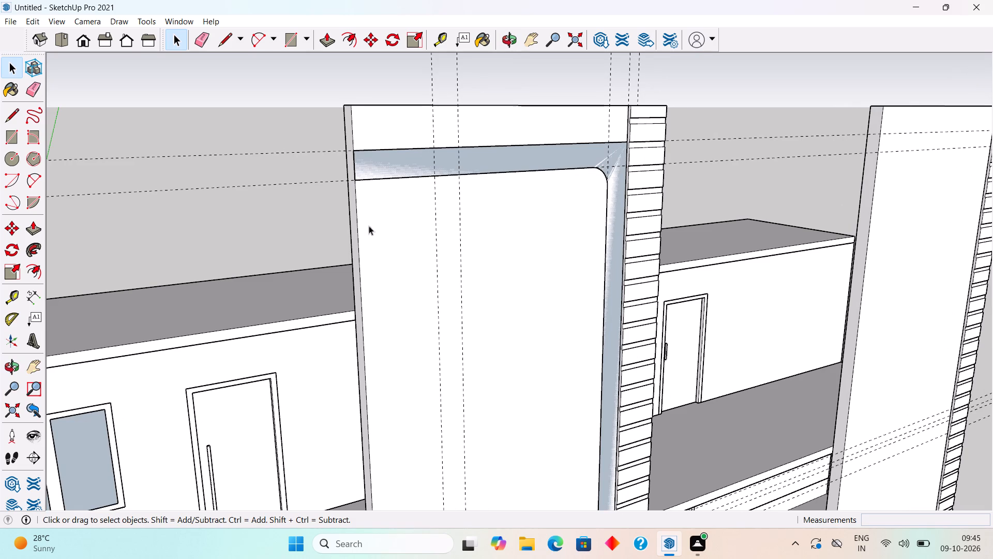
middle_click_drag(357, 226, 485, 262)
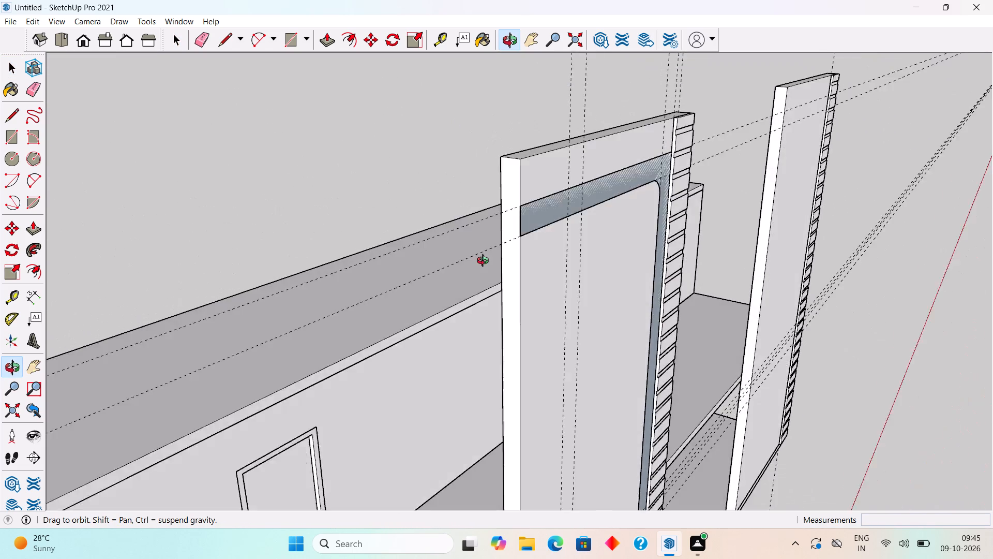
middle_click_drag(485, 262, 388, 262)
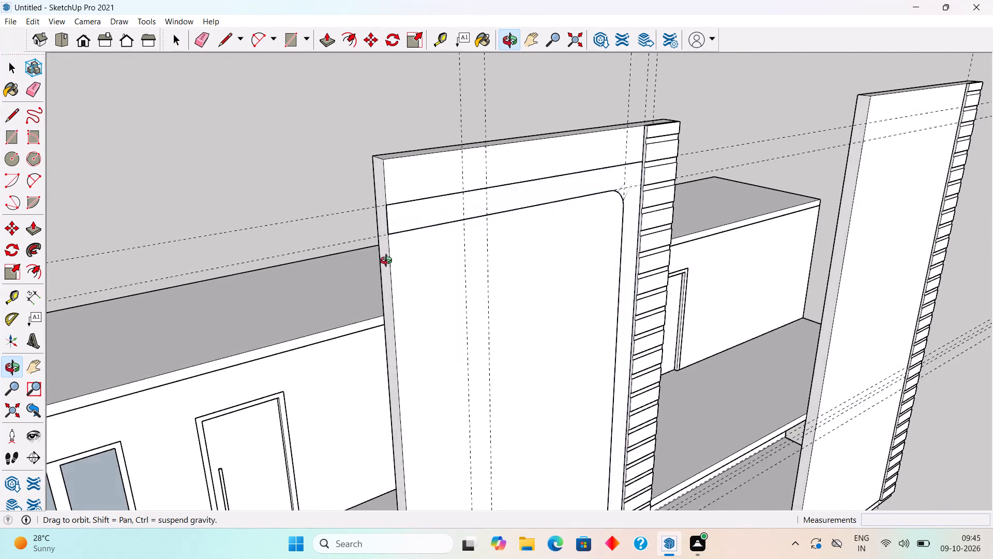
middle_click_drag(388, 262, 389, 262)
scroll(371, 239, "down", 4)
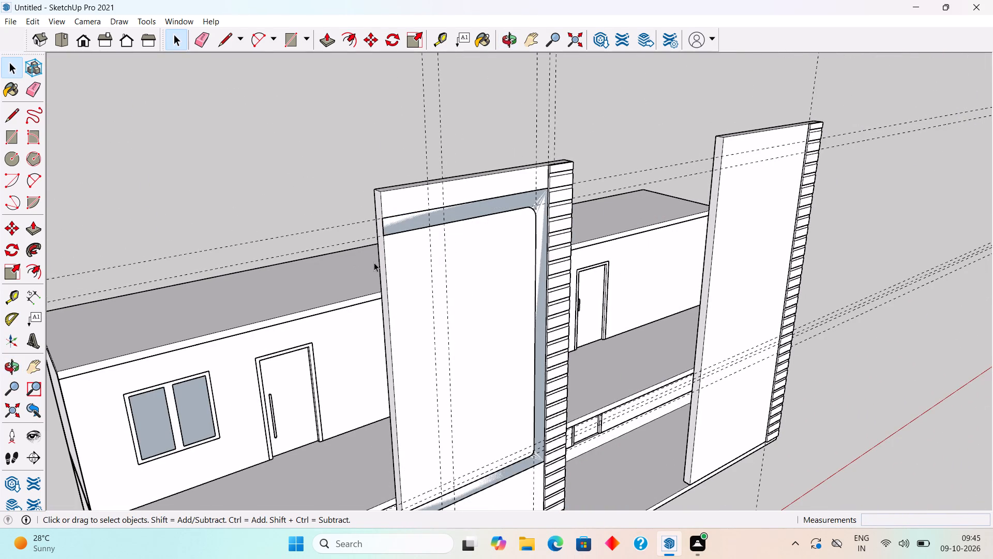
middle_click_drag(374, 262, 328, 259)
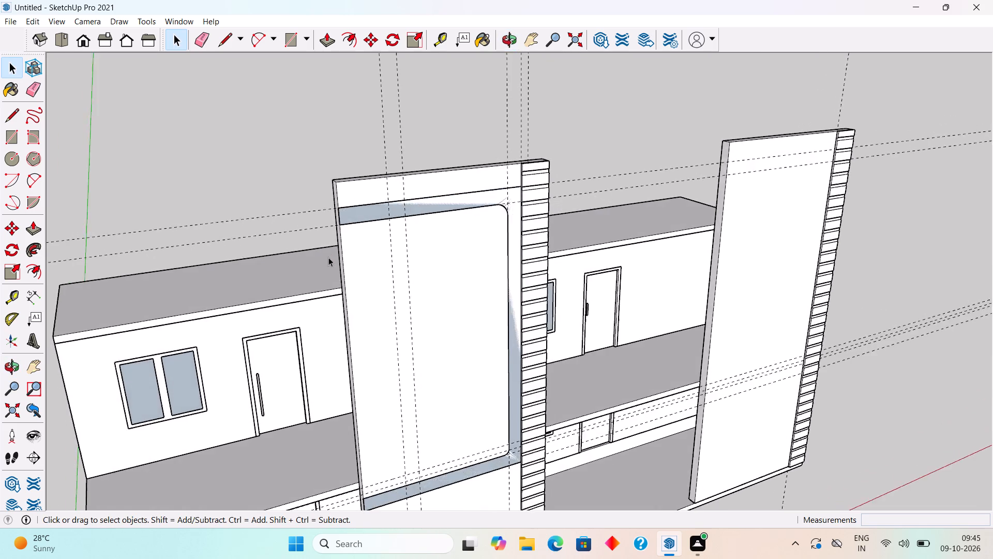
scroll(329, 256, "down", 2)
key("t")
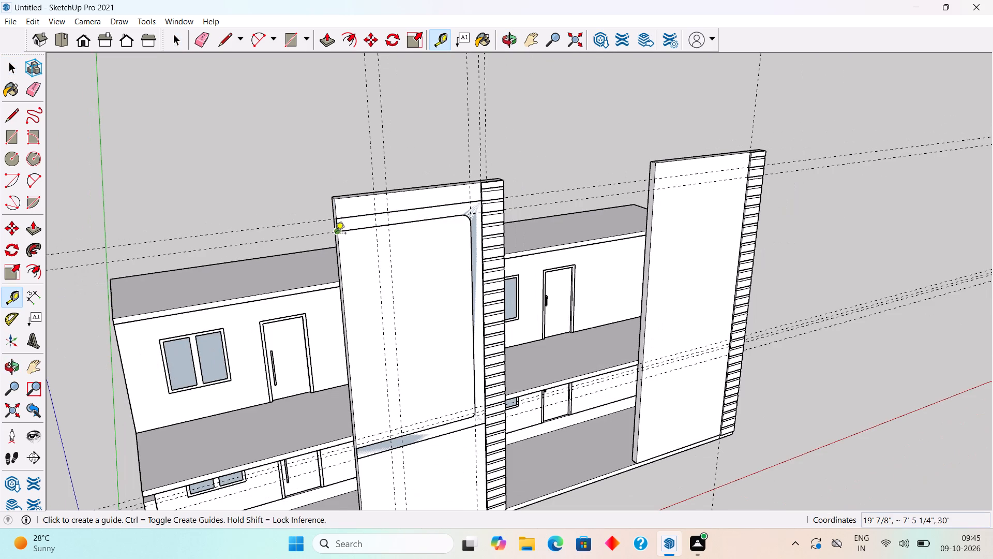
scroll(345, 271, "up", 3)
left_click(340, 264)
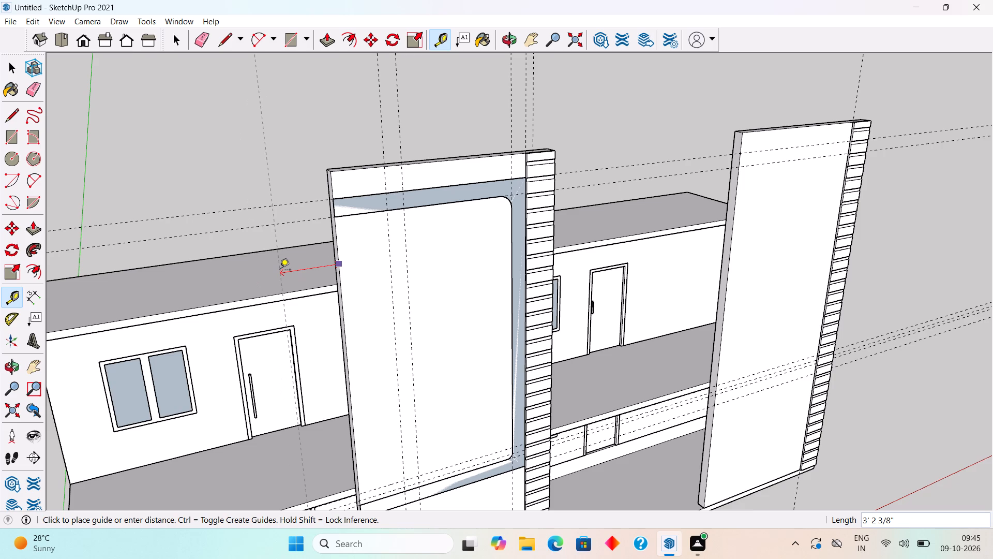
type("4'")
key("Return")
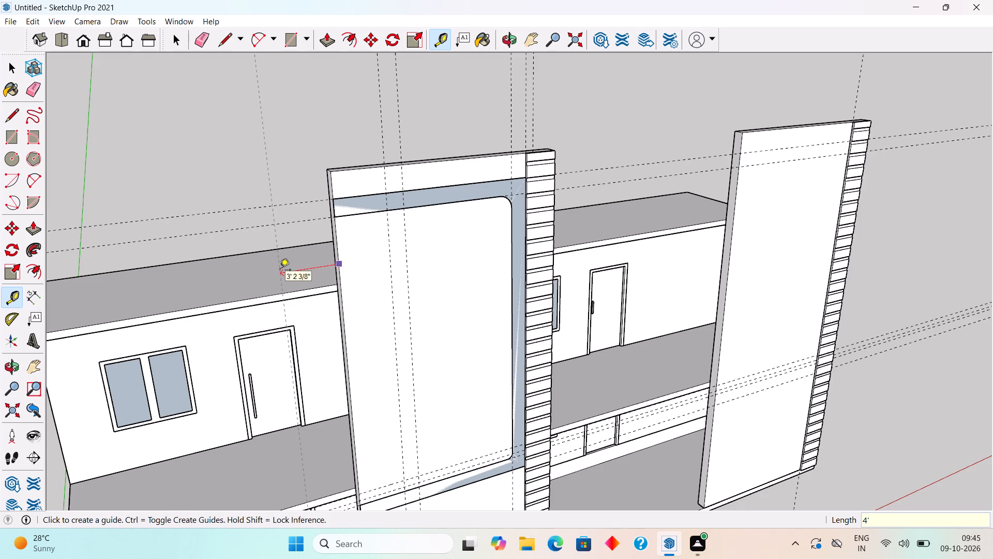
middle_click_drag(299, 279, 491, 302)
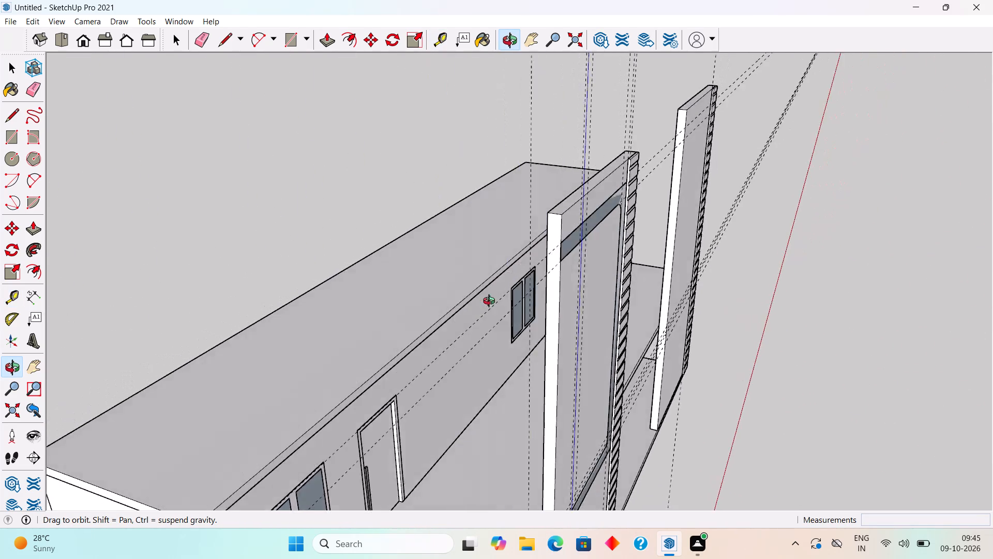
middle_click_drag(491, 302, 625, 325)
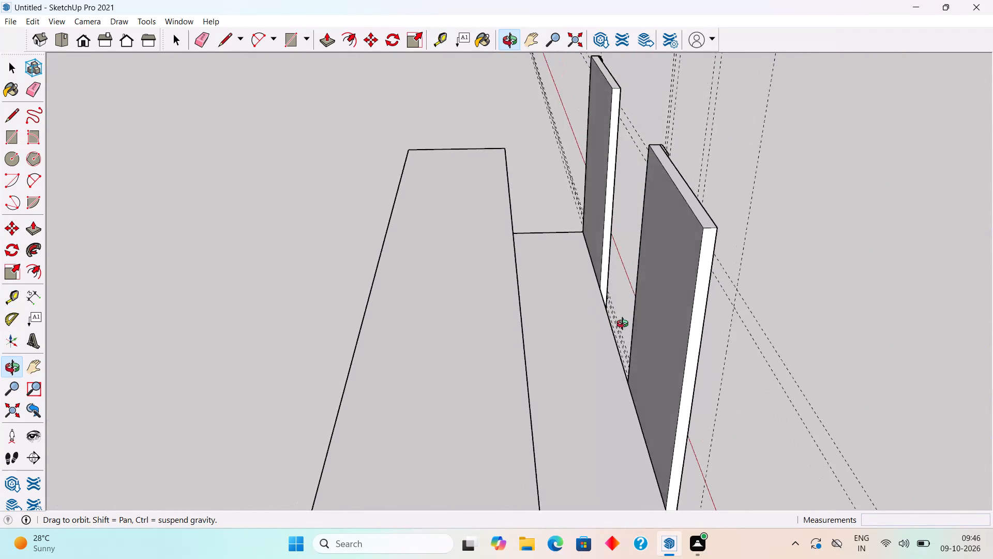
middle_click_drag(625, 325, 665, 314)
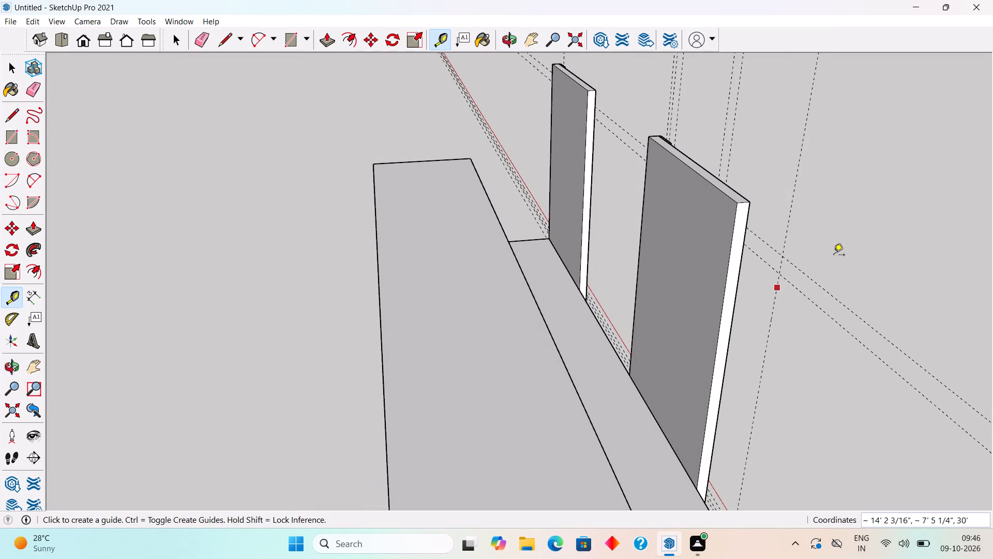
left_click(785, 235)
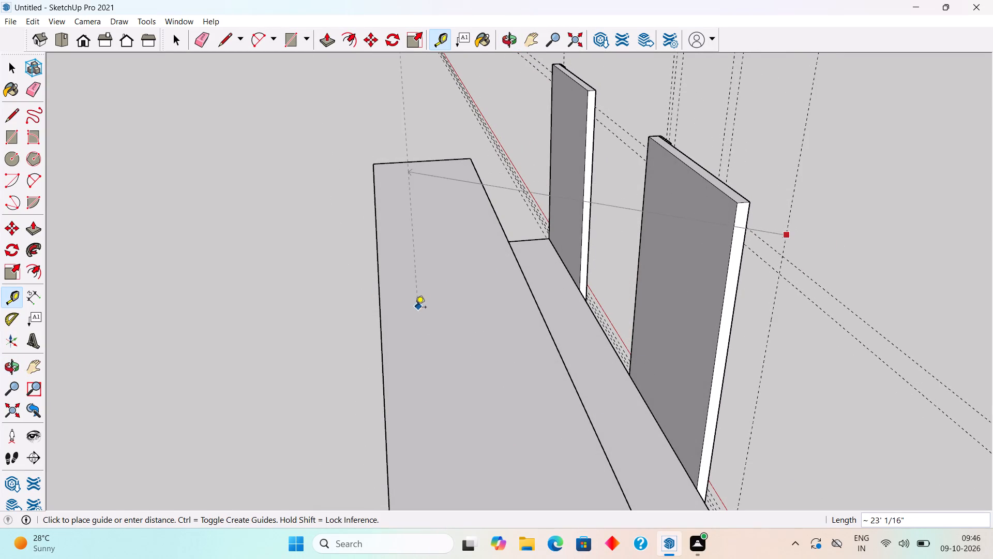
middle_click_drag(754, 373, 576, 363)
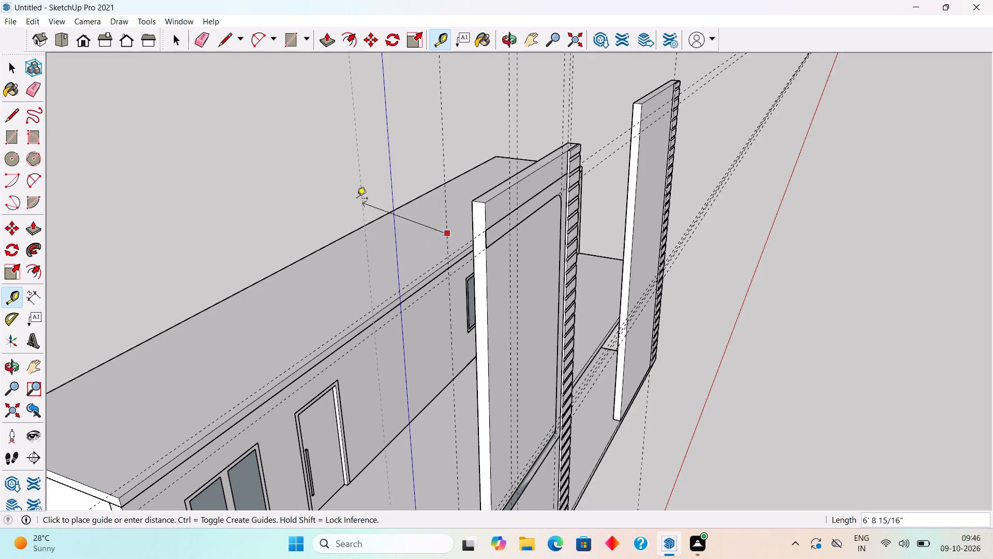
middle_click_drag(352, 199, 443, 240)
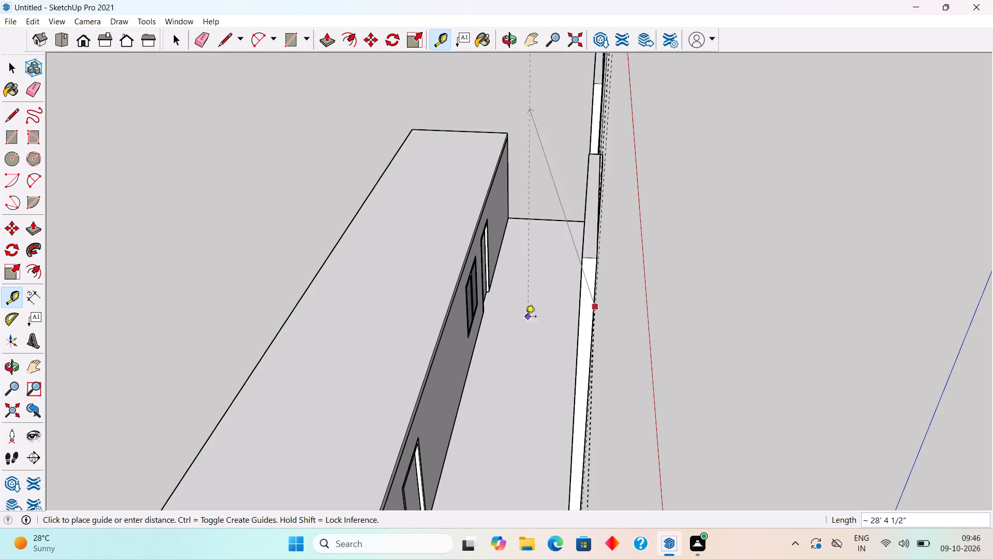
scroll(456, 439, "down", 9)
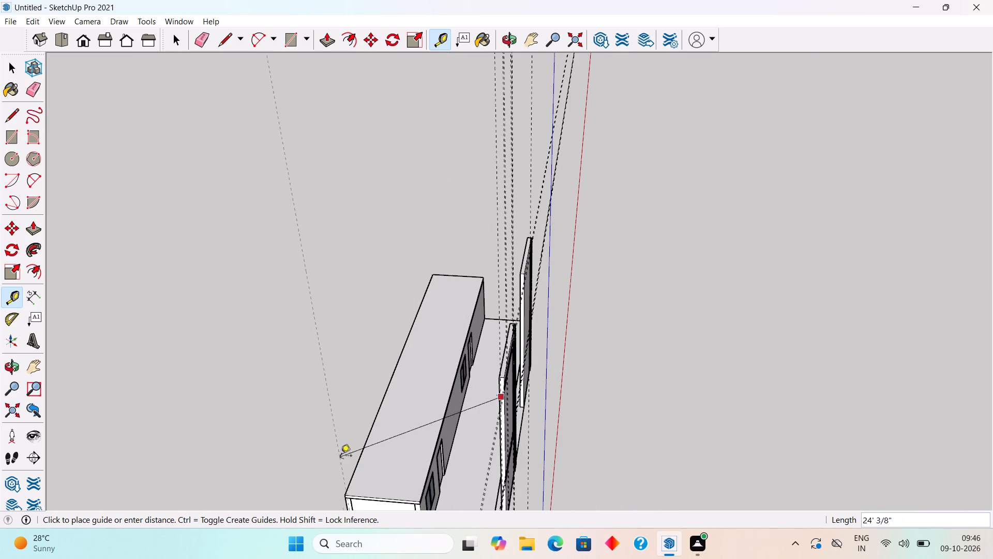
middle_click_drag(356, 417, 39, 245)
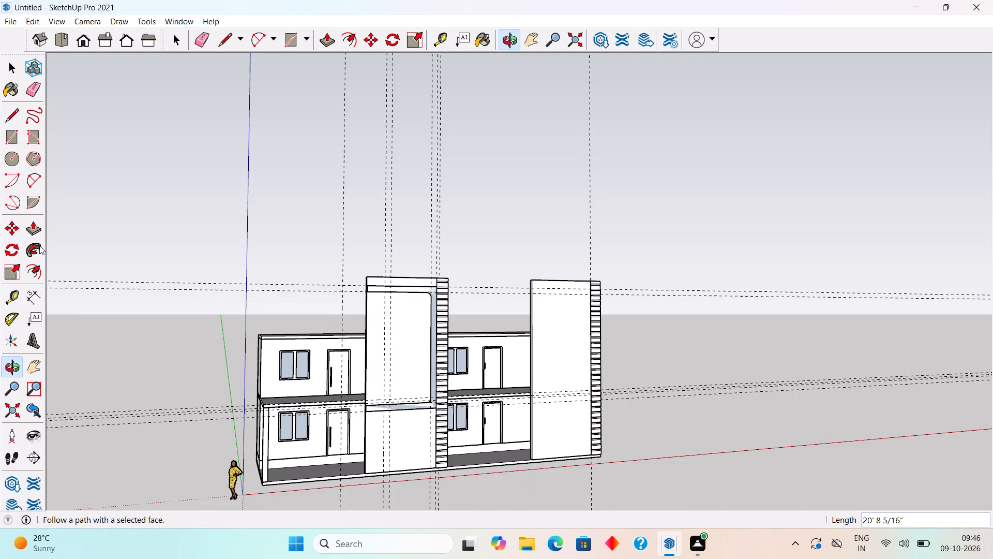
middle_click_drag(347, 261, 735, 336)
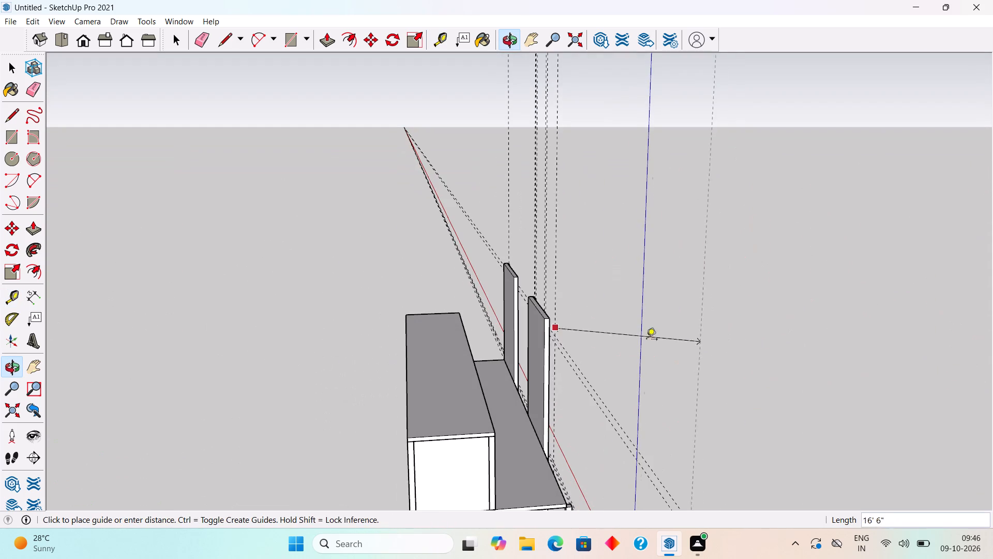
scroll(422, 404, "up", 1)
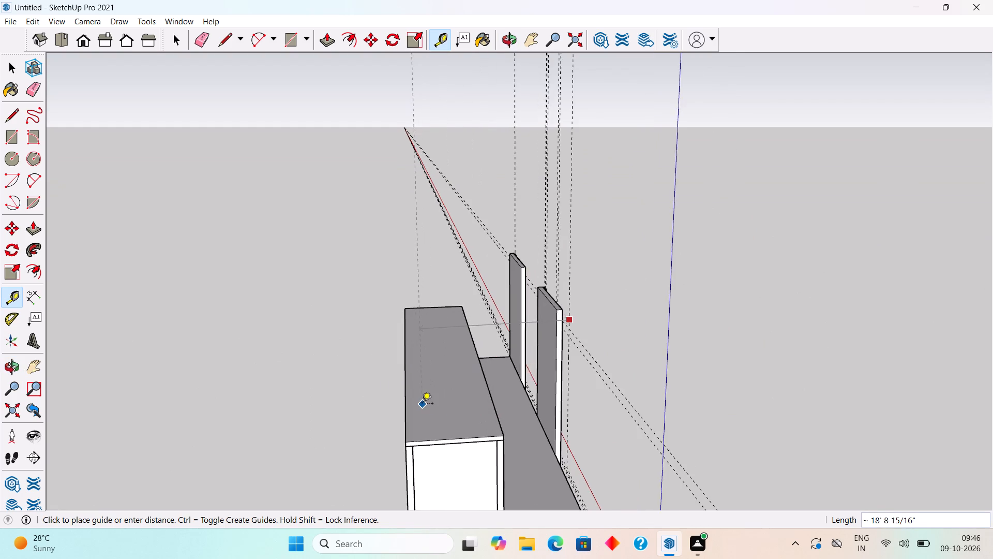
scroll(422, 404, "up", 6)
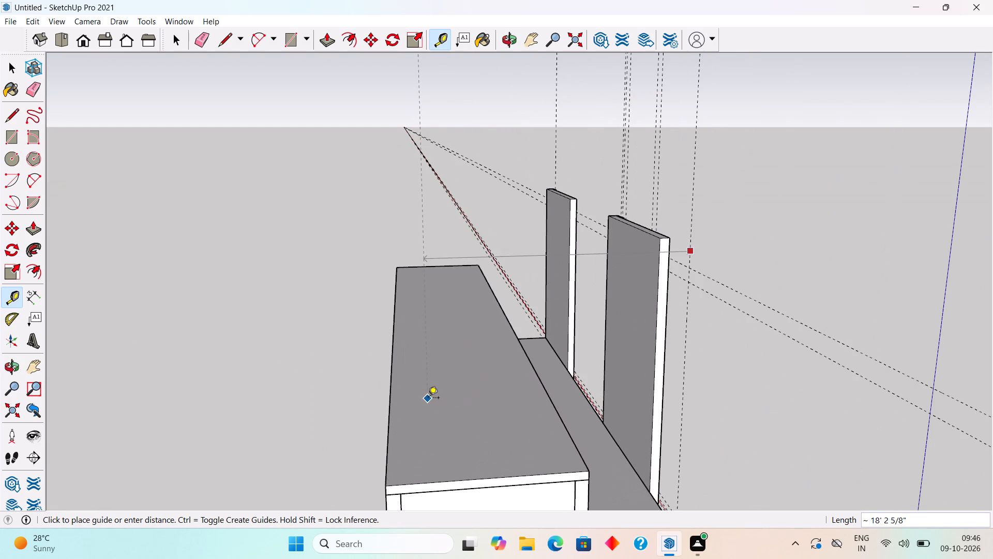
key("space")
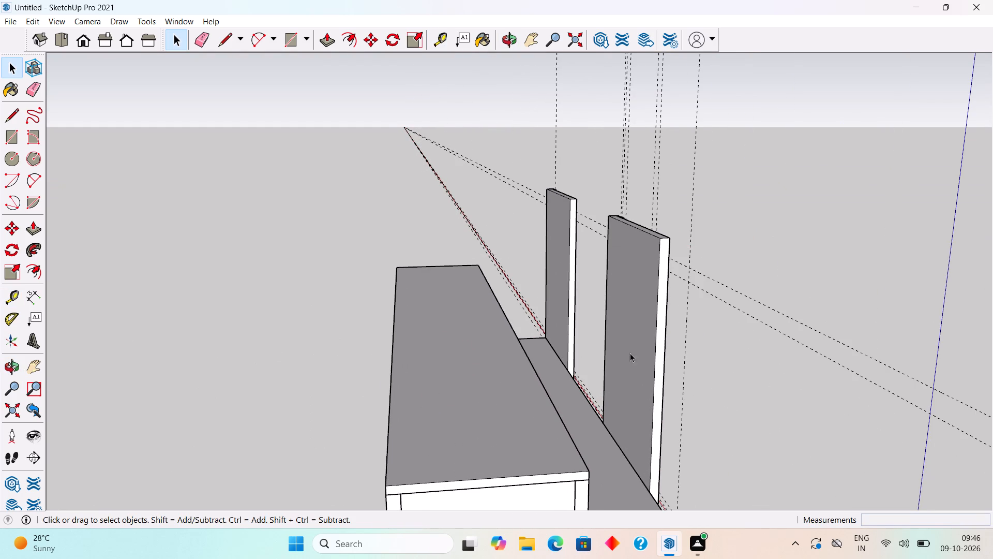
Draw a 4' line along the green axis toward the building, starting where the outer vertical guide crosses the uppermost horizontal guide.
scroll(640, 349, "up", 5)
scroll(765, 212, "up", 2)
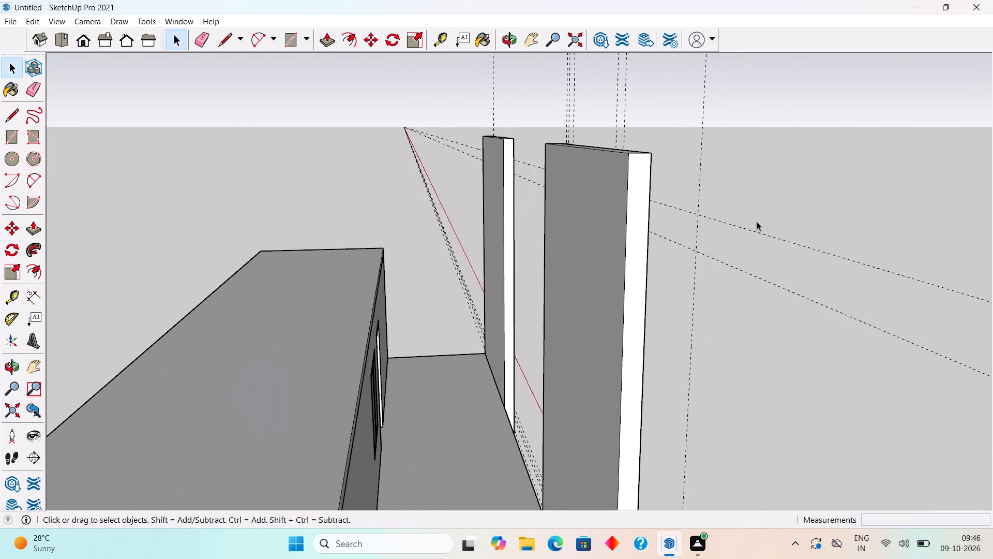
key("l")
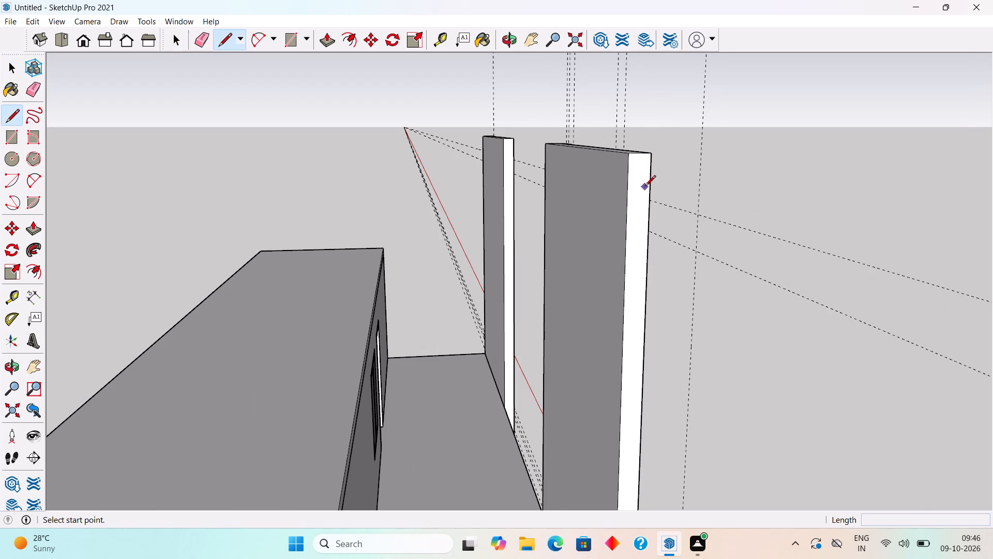
left_click(696, 213)
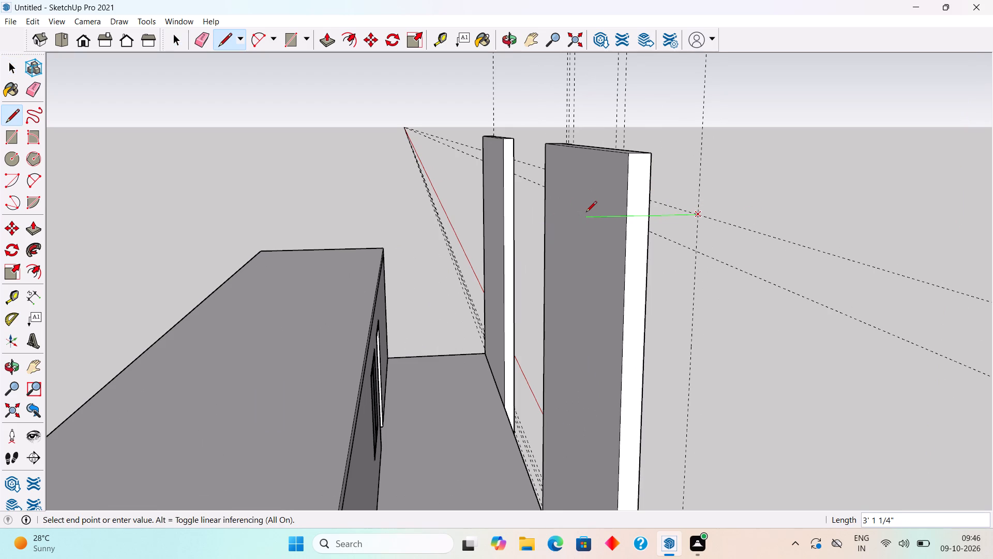
type("4'")
key("Return")
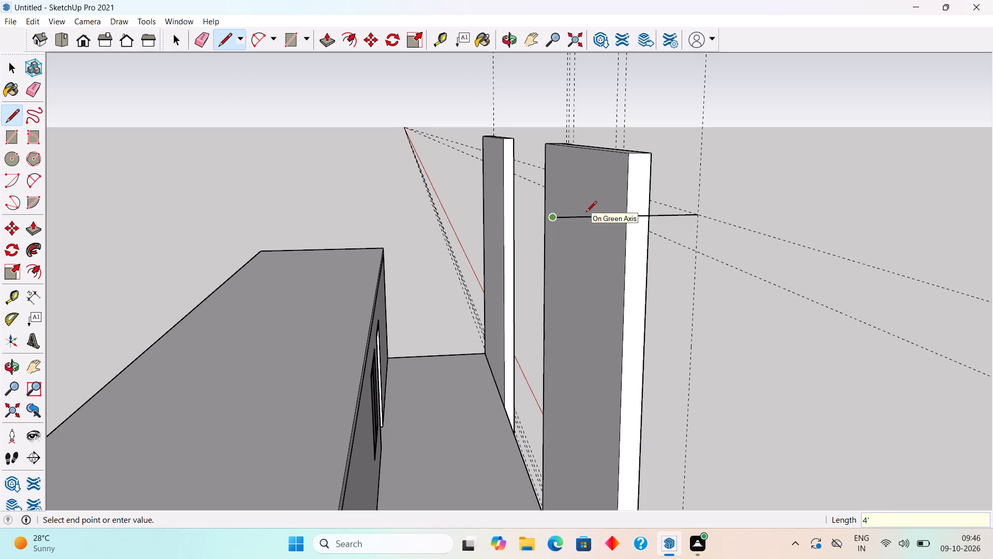
Continue the line 1' toward the first panel, 4' back to the uppermost guide, and 3' along it to the horizontal strip's upper corner.
middle_click_drag(783, 267, 522, 269)
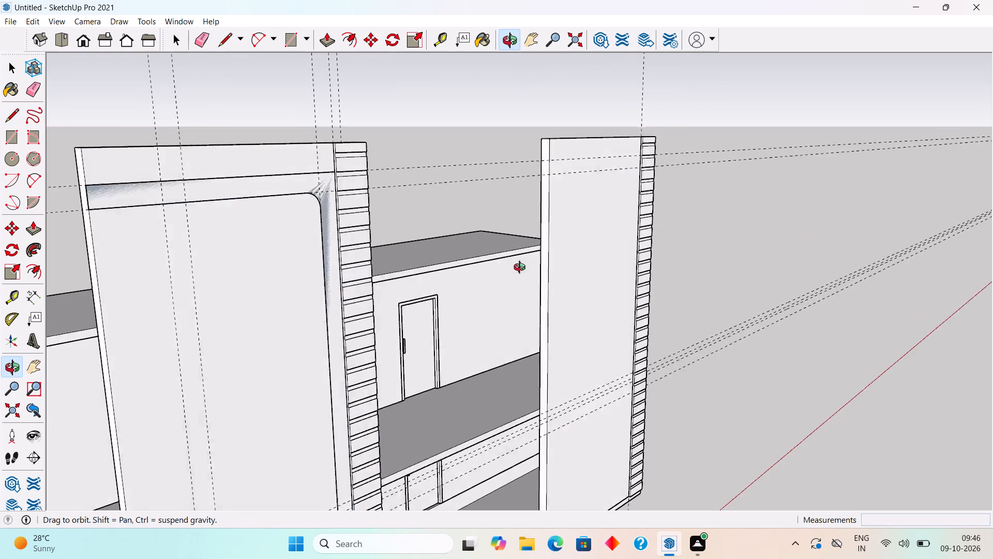
middle_click_drag(522, 269, 644, 285)
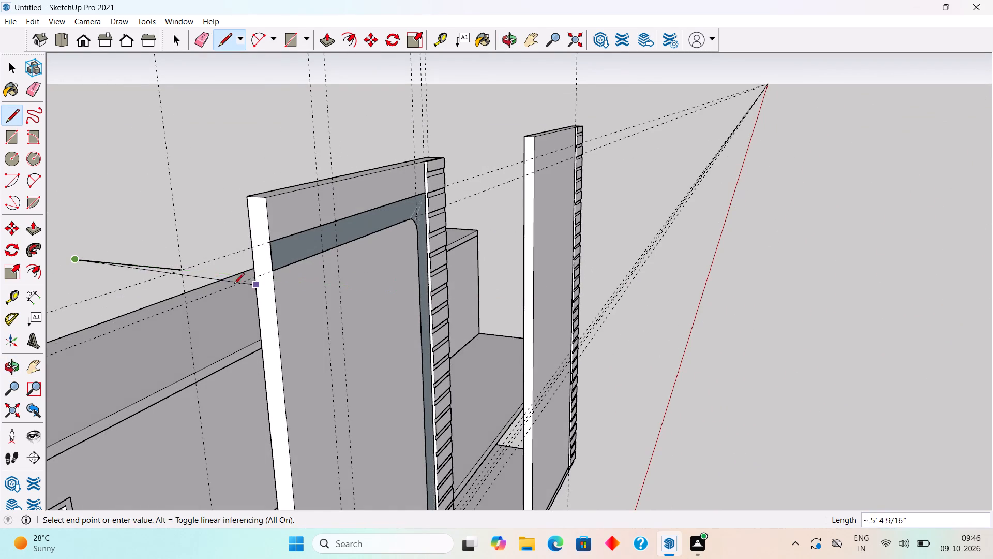
scroll(213, 276, "down", 4)
middle_click_drag(400, 255, 290, 248)
scroll(290, 249, "down", 4)
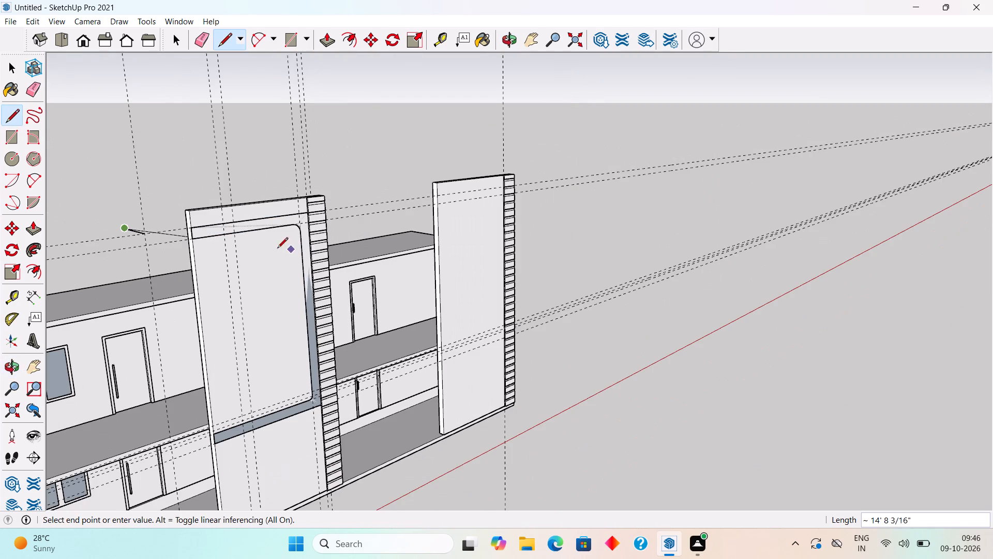
scroll(159, 190, "up", 12)
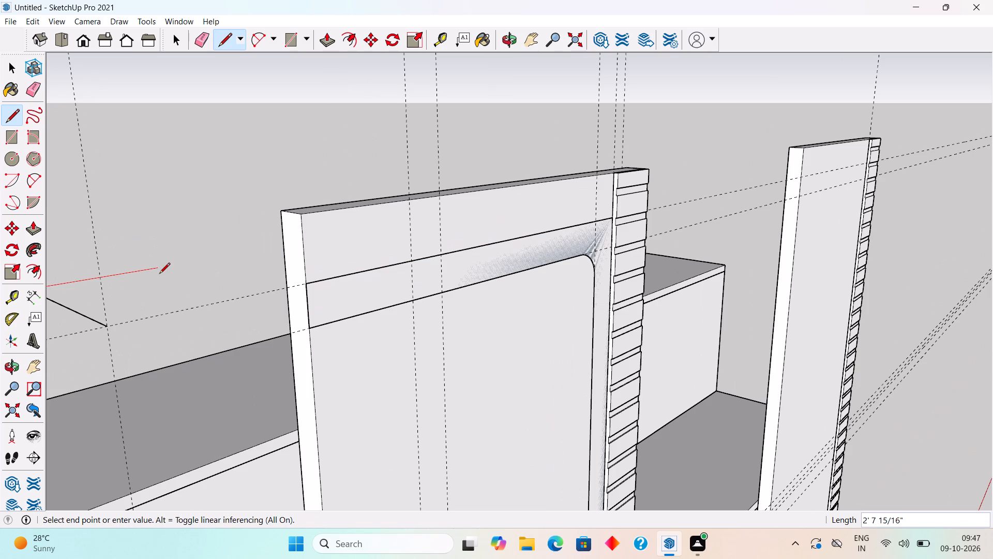
type("1'")
key("Return")
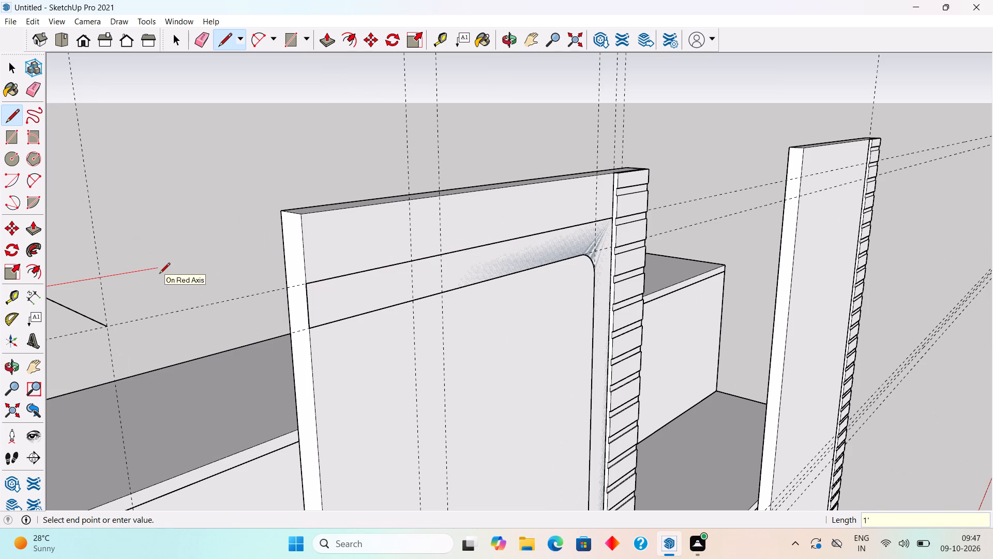
left_click(169, 318)
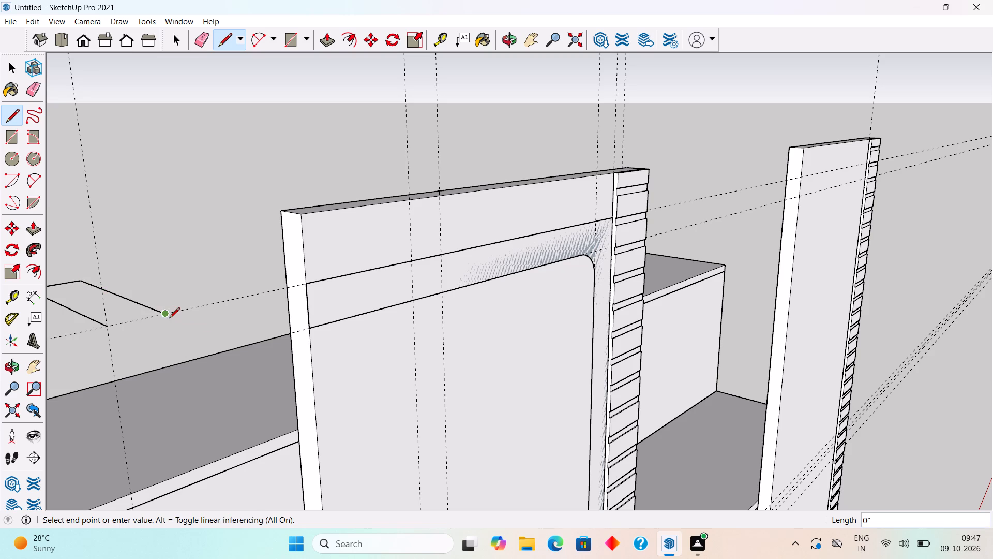
left_click(308, 285)
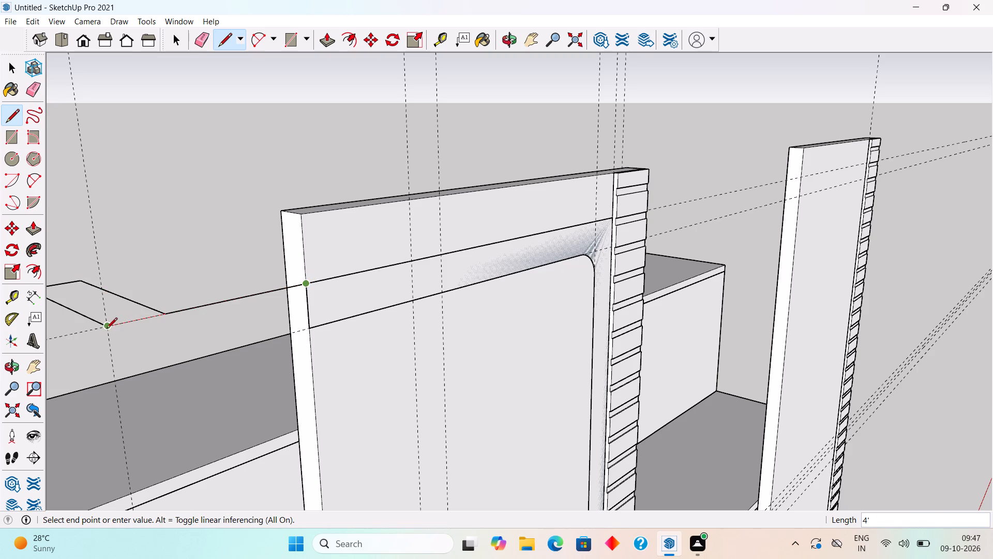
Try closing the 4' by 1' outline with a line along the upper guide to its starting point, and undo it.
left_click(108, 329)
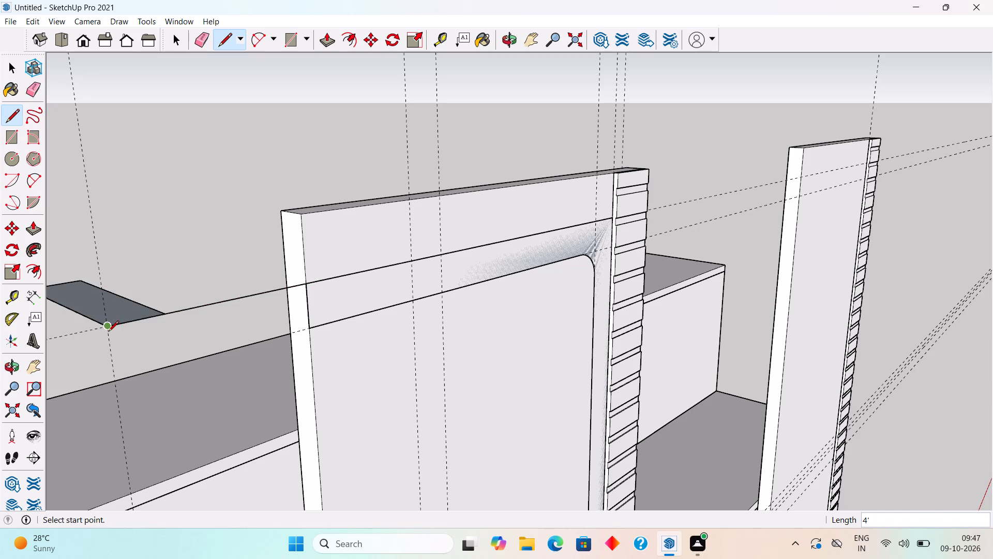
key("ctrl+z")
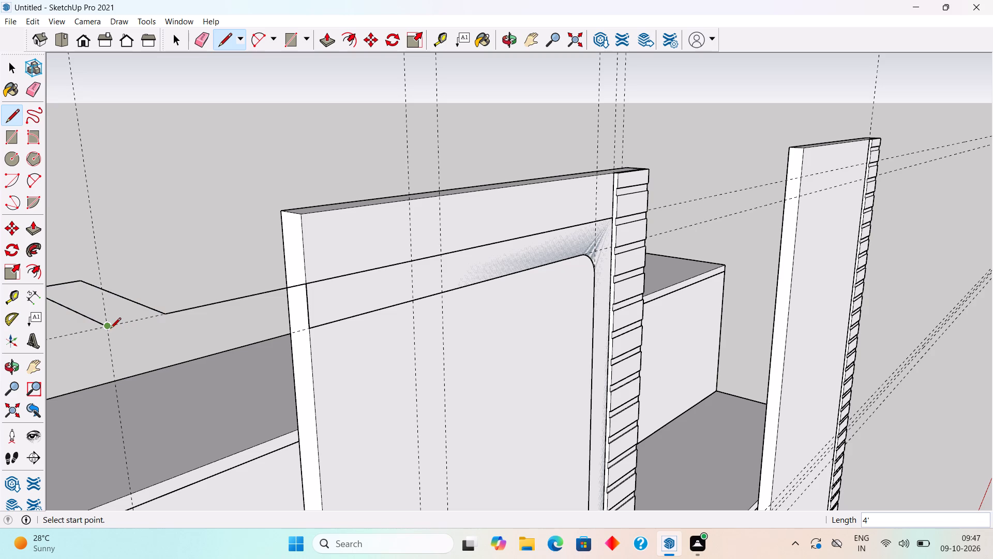
Draw a 1' line down the outer vertical guide from the outline's starting point and connect it to the horizontal strip's lower corner.
left_click(109, 329)
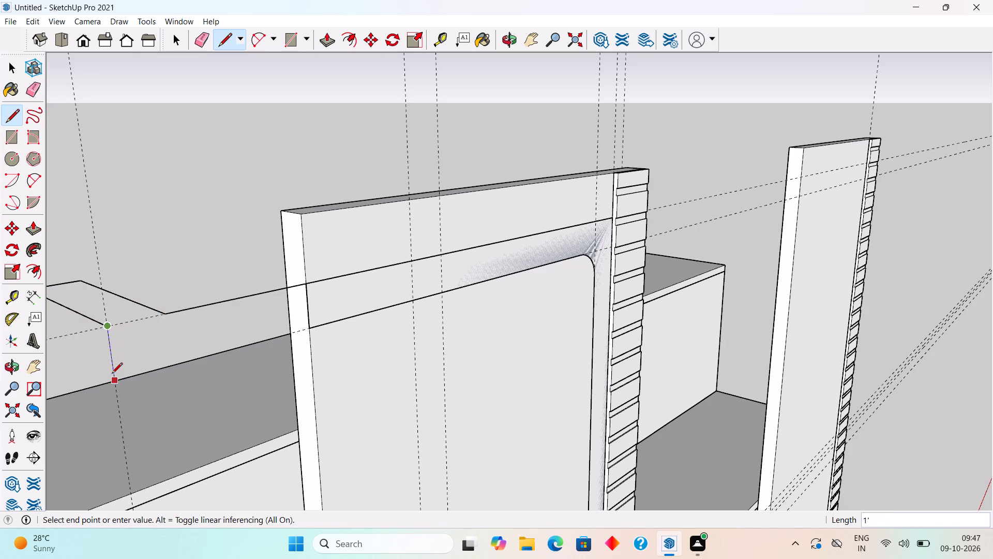
type("1'")
key("Return")
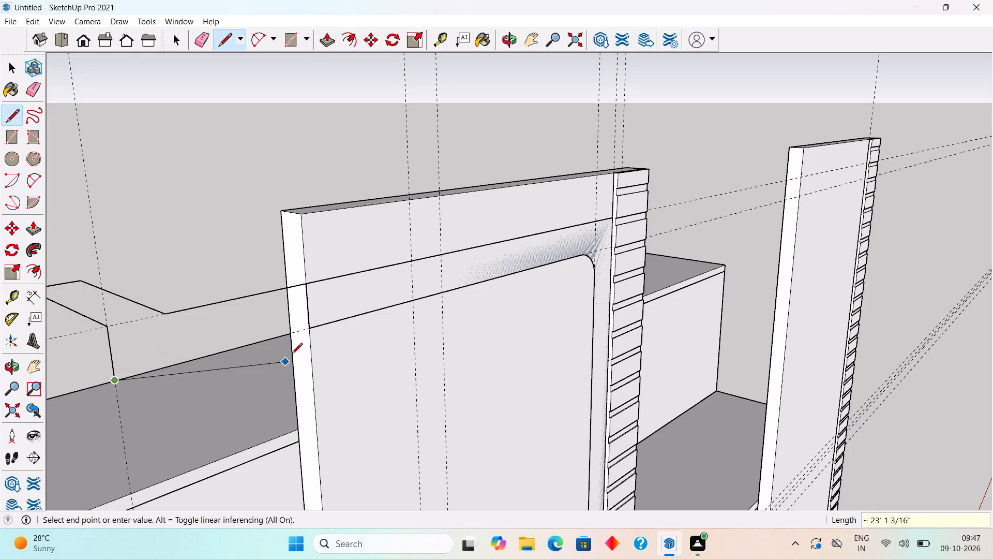
left_click(314, 327)
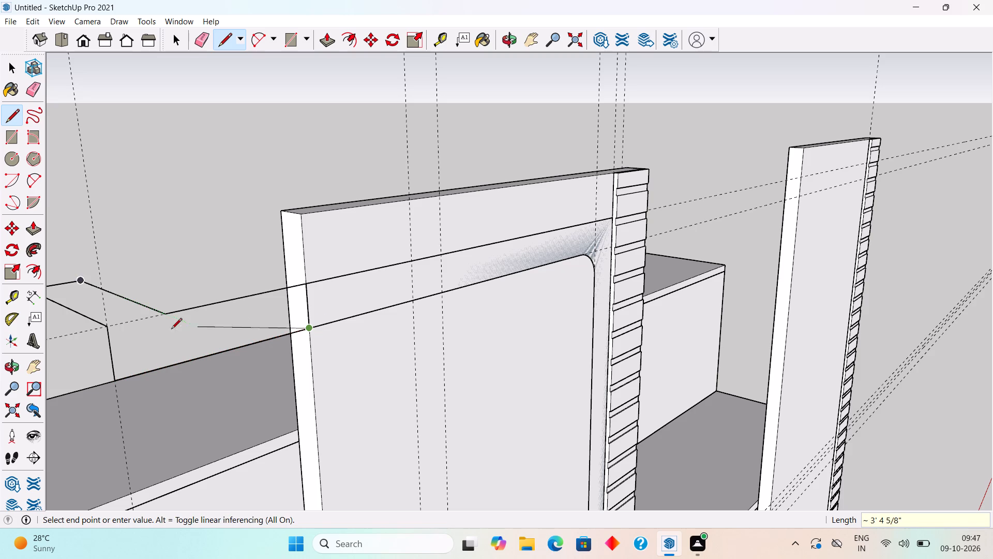
key("space")
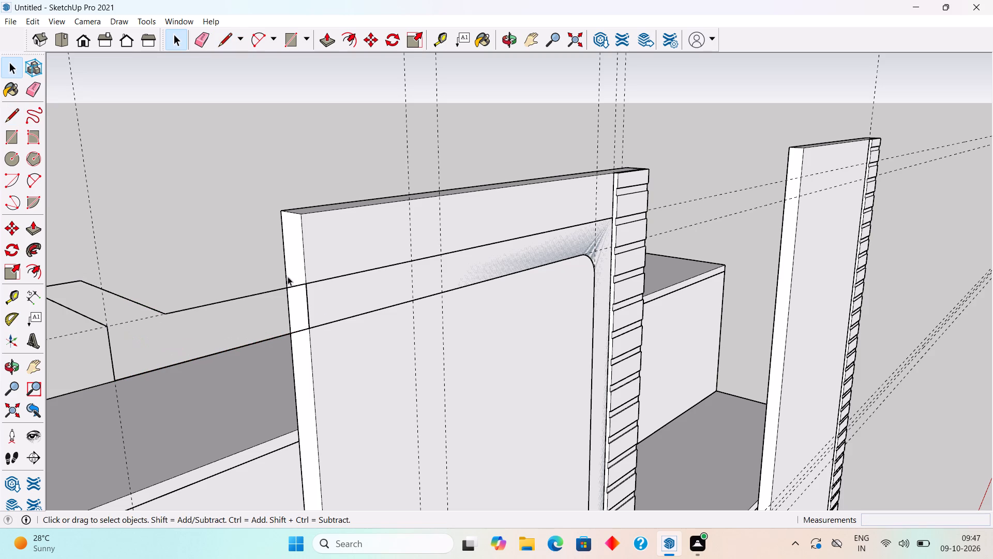
Examine the new strip outline extending past the first panel's plain side and turning back toward the building from several angles.
scroll(371, 286, "down", 4)
middle_click_drag(369, 347, 315, 372)
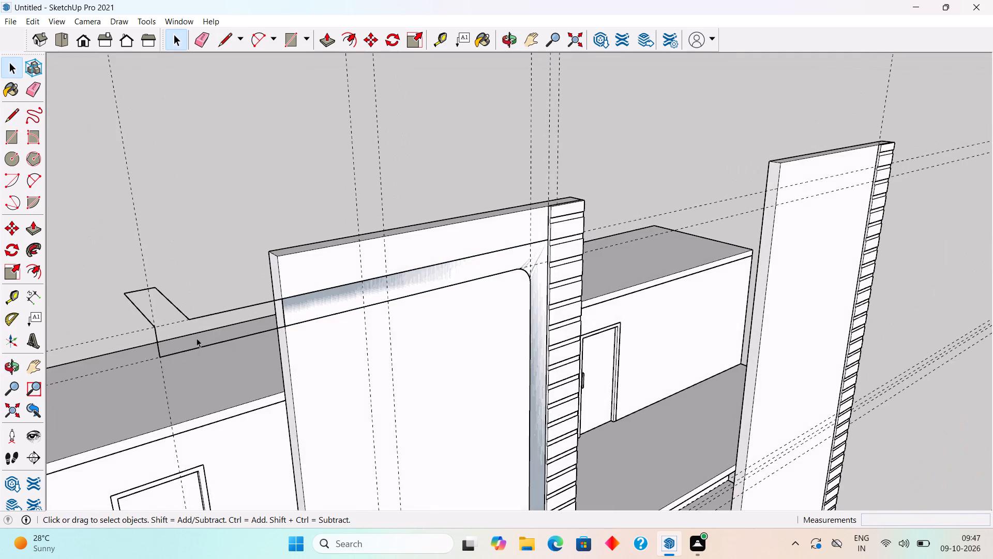
scroll(142, 336, "up", 8)
middle_click_drag(205, 316, 325, 282)
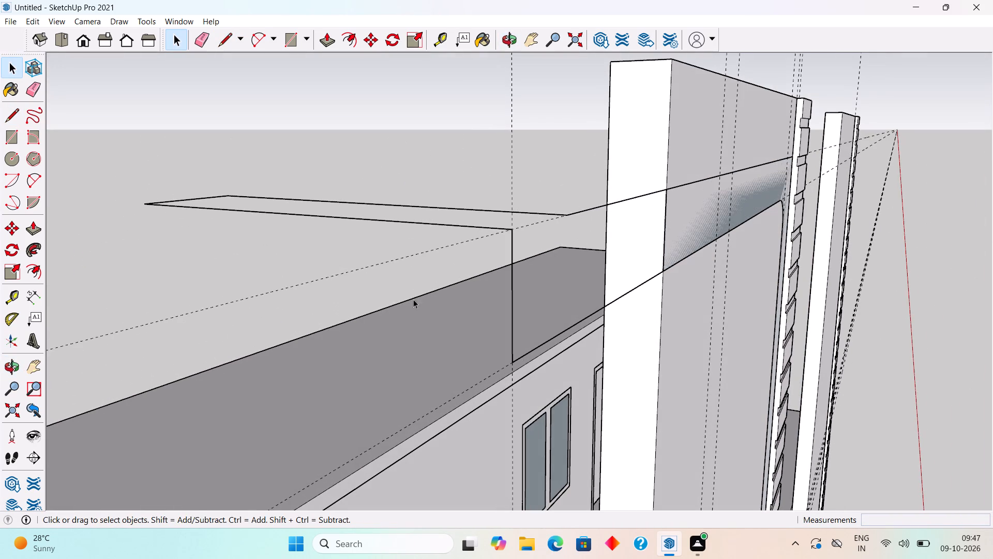
middle_click_drag(514, 255, 553, 259)
middle_click_drag(548, 259, 511, 251)
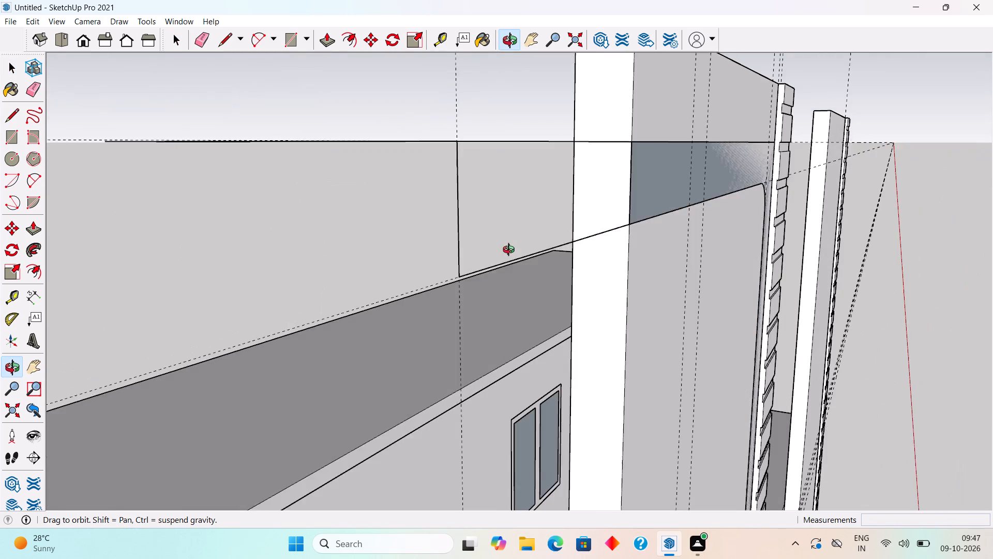
middle_click_drag(511, 251, 512, 255)
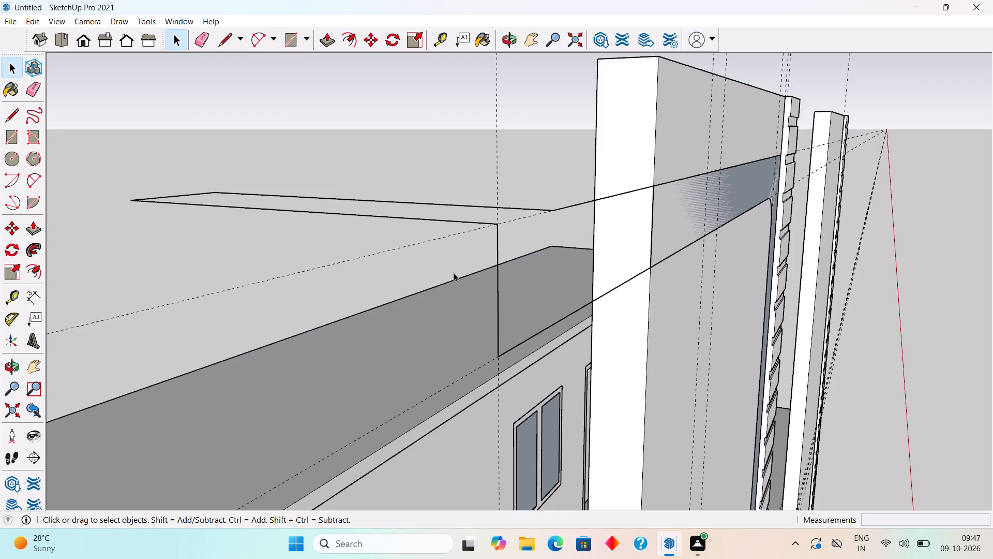
middle_click_drag(470, 335, 629, 304)
middle_click_drag(629, 304, 661, 303)
middle_click_drag(476, 298, 318, 297)
scroll(318, 297, "down", 7)
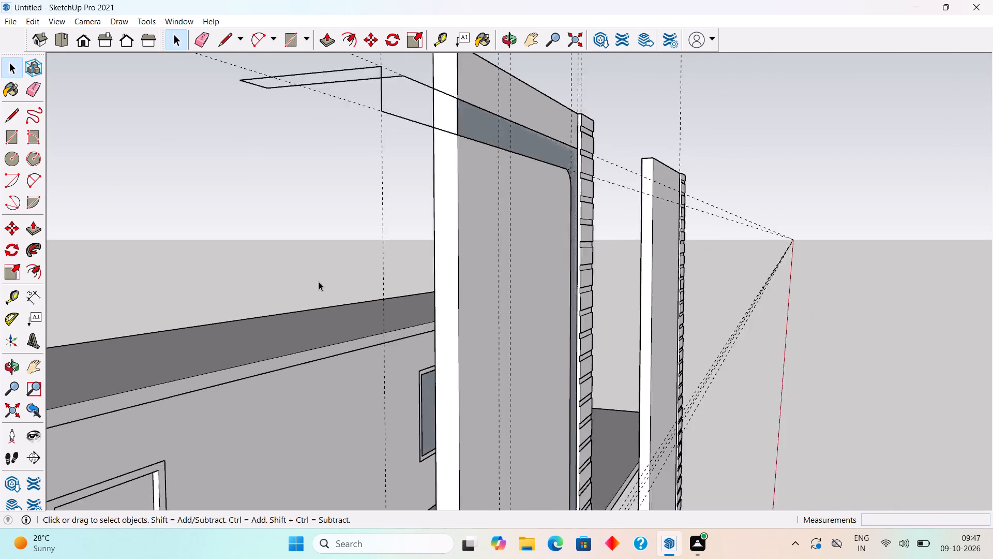
Round the strip outline's outer upper corner, where it turns back toward the building, with a two-point arc tangent to both edges.
scroll(319, 282, "down", 1)
scroll(403, 298, "down", 4)
scroll(368, 203, "up", 12)
middle_click_drag(395, 193, 404, 291)
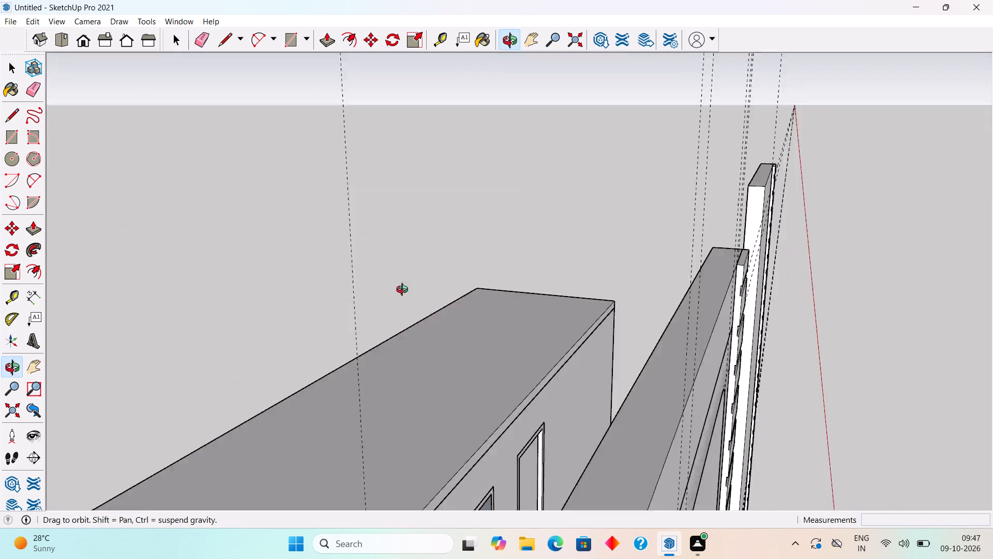
middle_click_drag(404, 291, 396, 203)
scroll(396, 203, "down", 5)
middle_click_drag(395, 213, 403, 269)
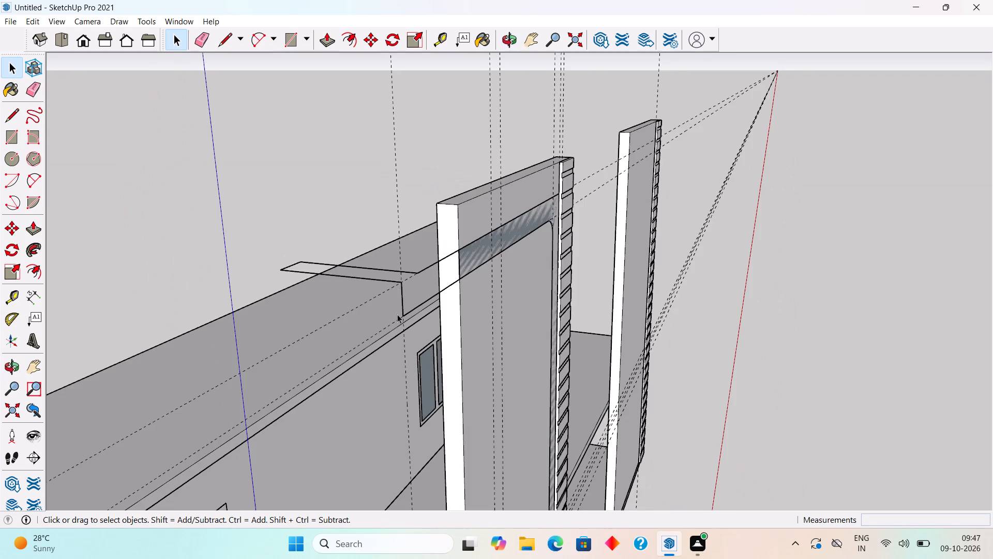
scroll(398, 316, "up", 5)
scroll(402, 305, "down", 2)
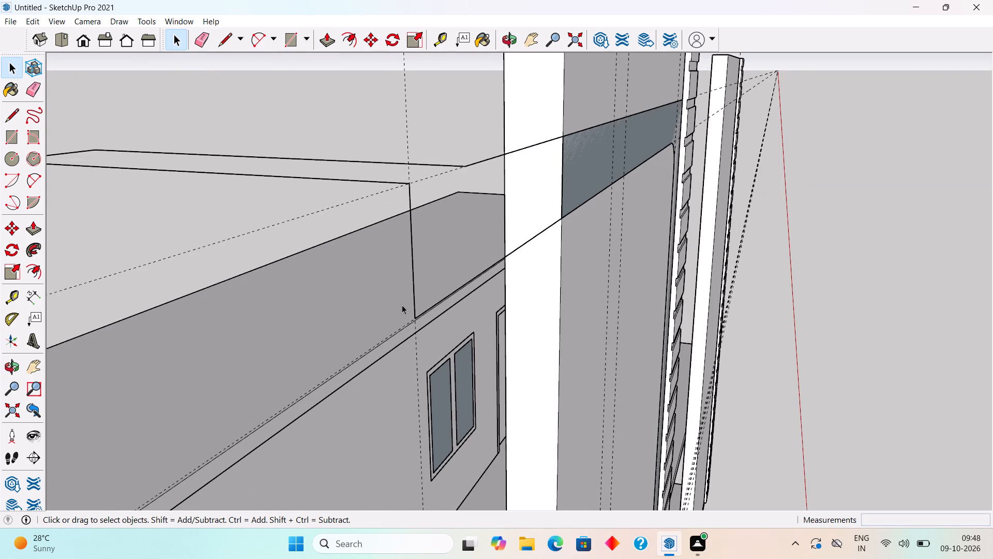
key("a")
left_click(382, 228)
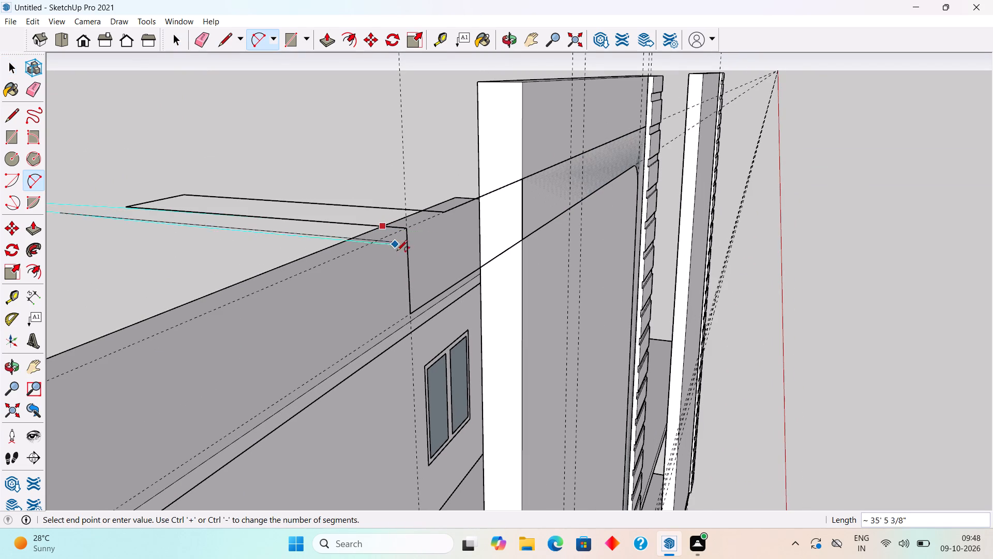
double_click(406, 257)
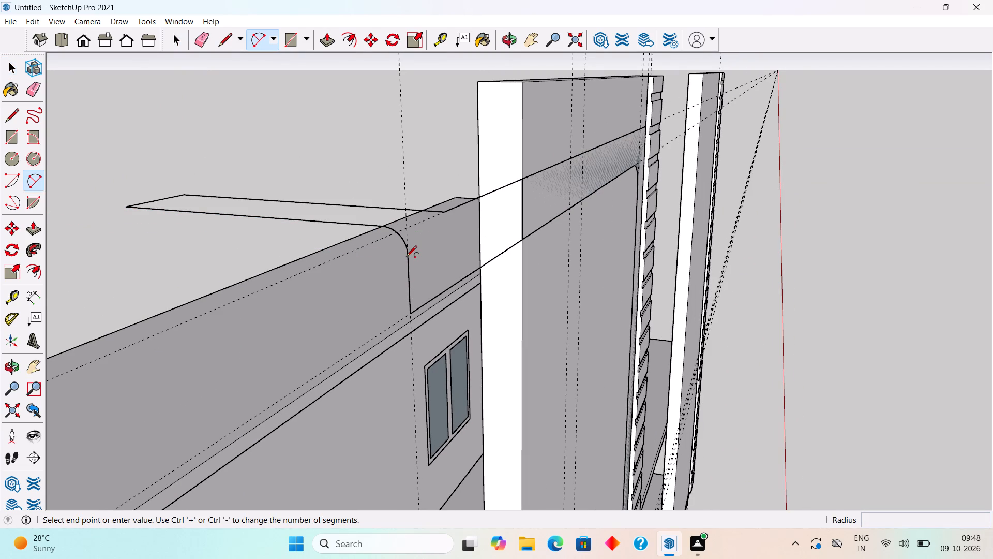
key("space")
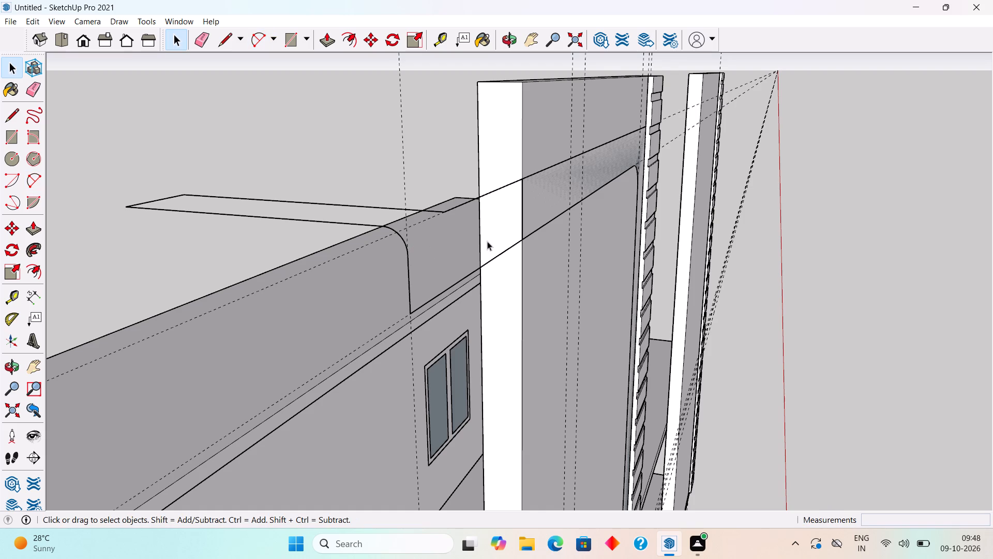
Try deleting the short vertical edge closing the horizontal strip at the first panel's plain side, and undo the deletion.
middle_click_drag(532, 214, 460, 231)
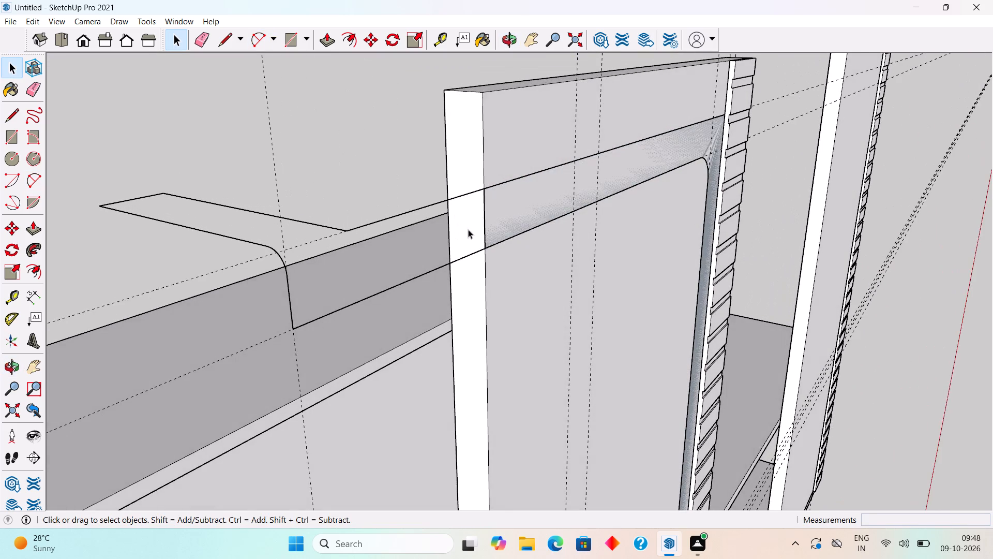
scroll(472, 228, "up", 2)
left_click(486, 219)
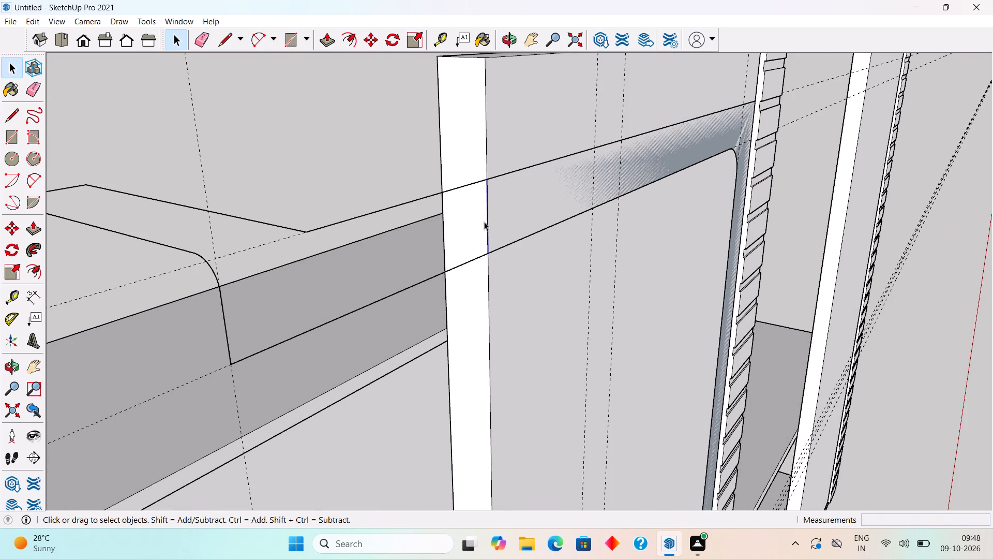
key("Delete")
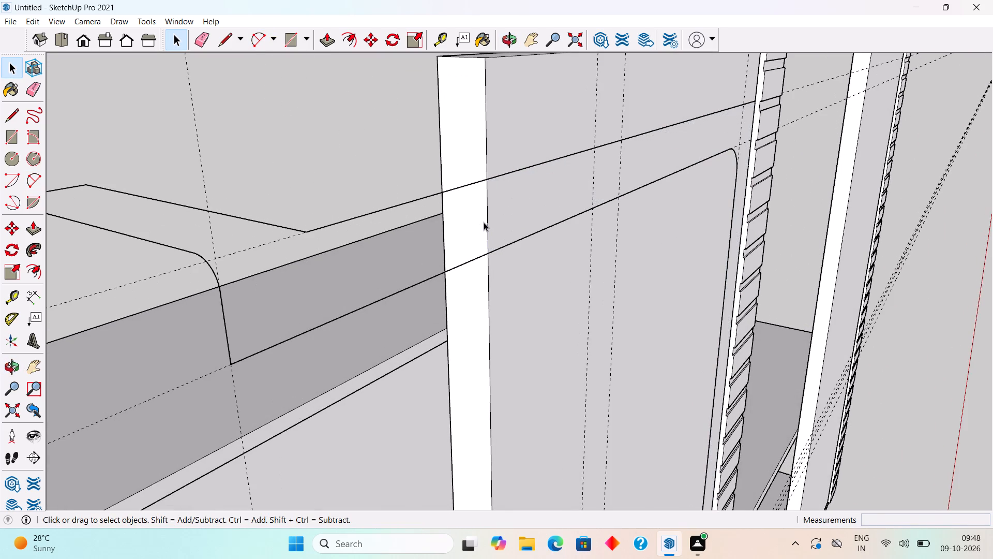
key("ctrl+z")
Examine the rounded corner and the strip outline turning back toward the building from several angles.
scroll(206, 266, "up", 1)
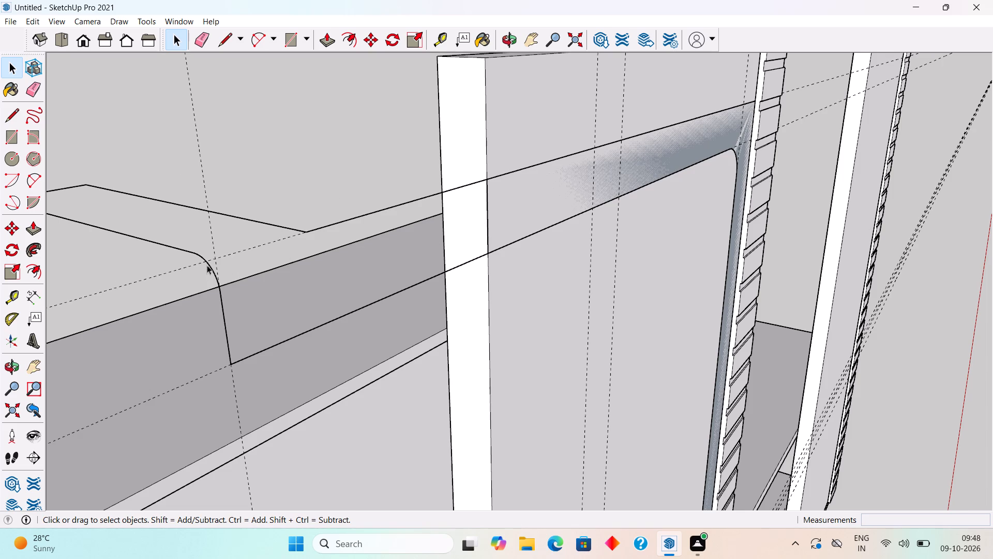
scroll(207, 265, "up", 2)
scroll(210, 262, "down", 3)
middle_click_drag(244, 285, 244, 300)
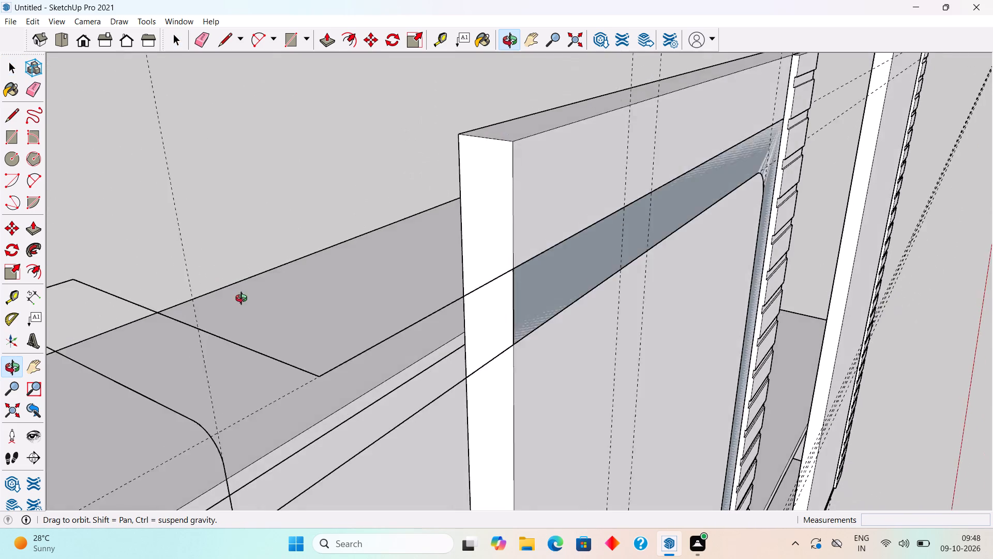
middle_click_drag(244, 300, 338, 279)
scroll(253, 286, "down", 1)
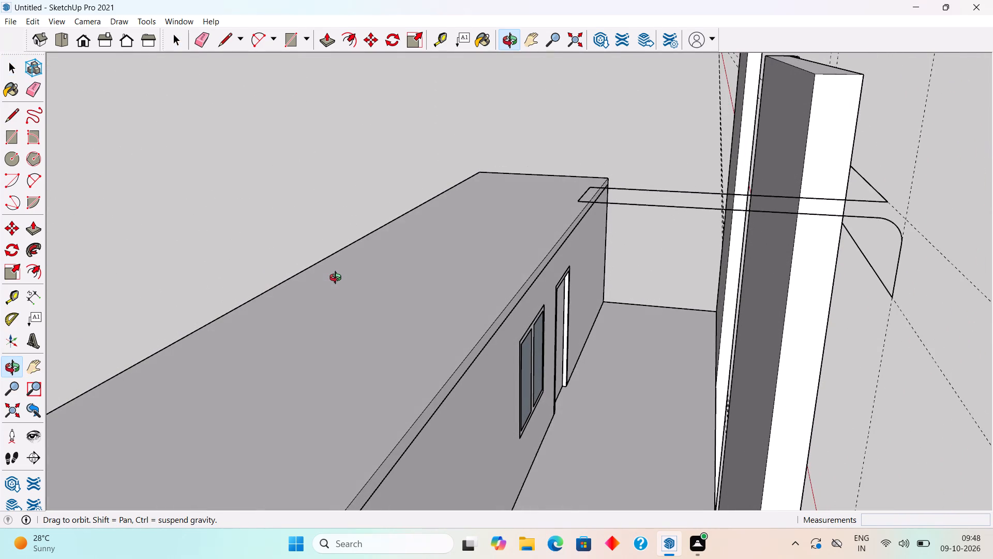
middle_click_drag(338, 279, 304, 284)
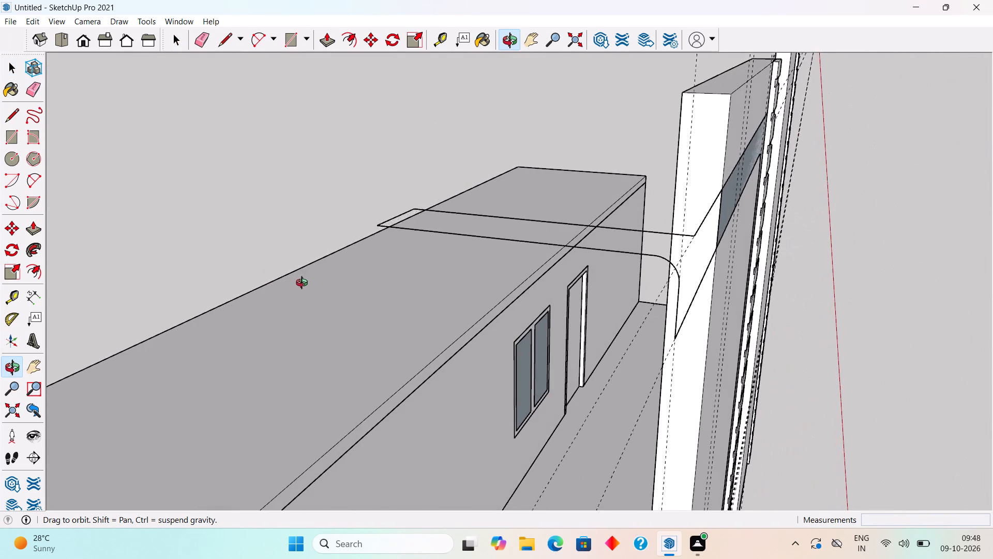
middle_click_drag(304, 284, 298, 289)
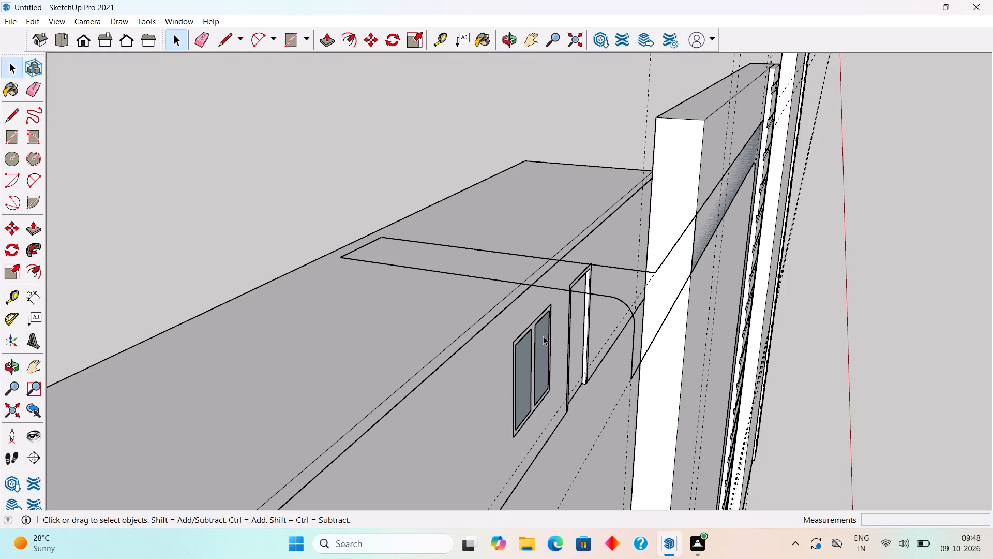
middle_click_drag(518, 330, 478, 325)
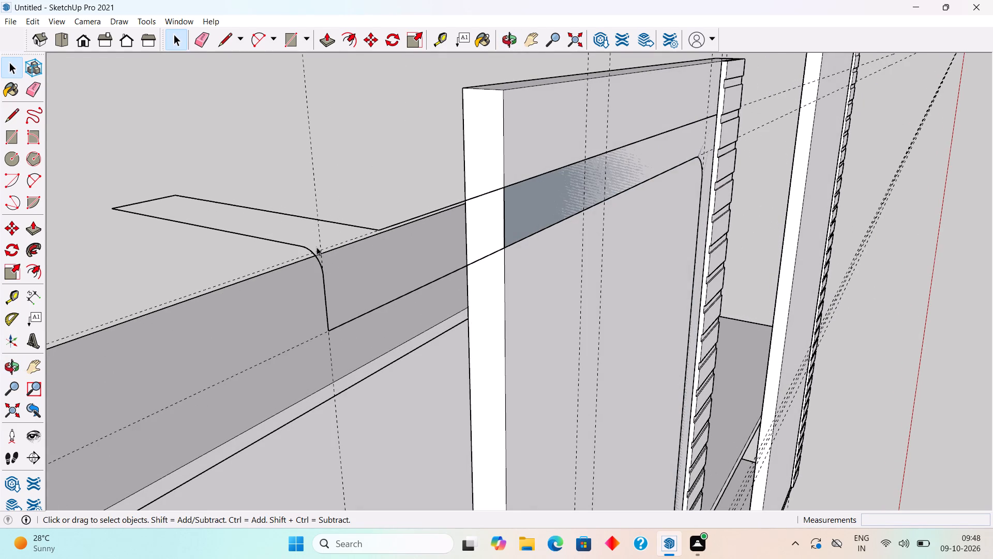
Extrude the rounded-corner strip on the first panel's face outward by 6".
middle_click_drag(444, 251, 405, 253)
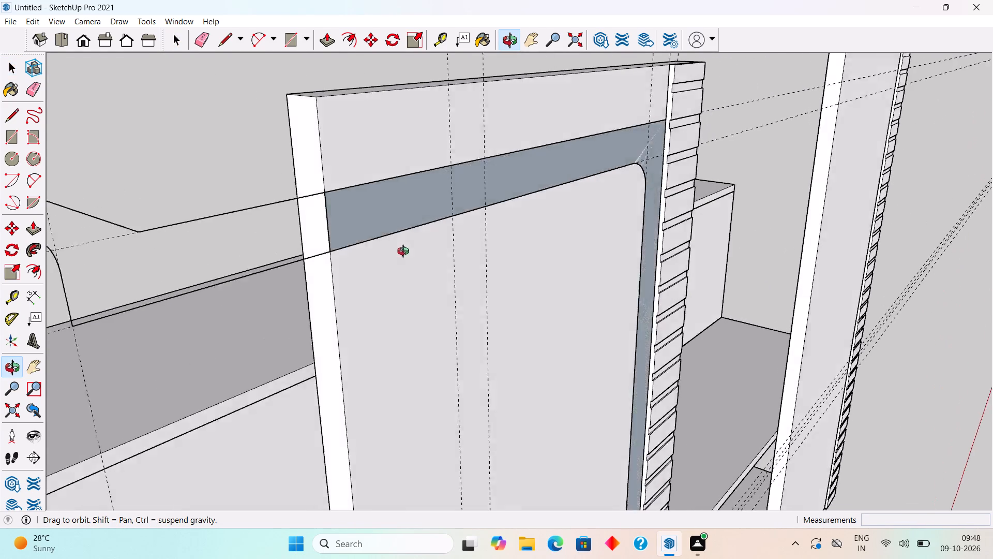
middle_click_drag(405, 253, 417, 242)
scroll(416, 242, "down", 2)
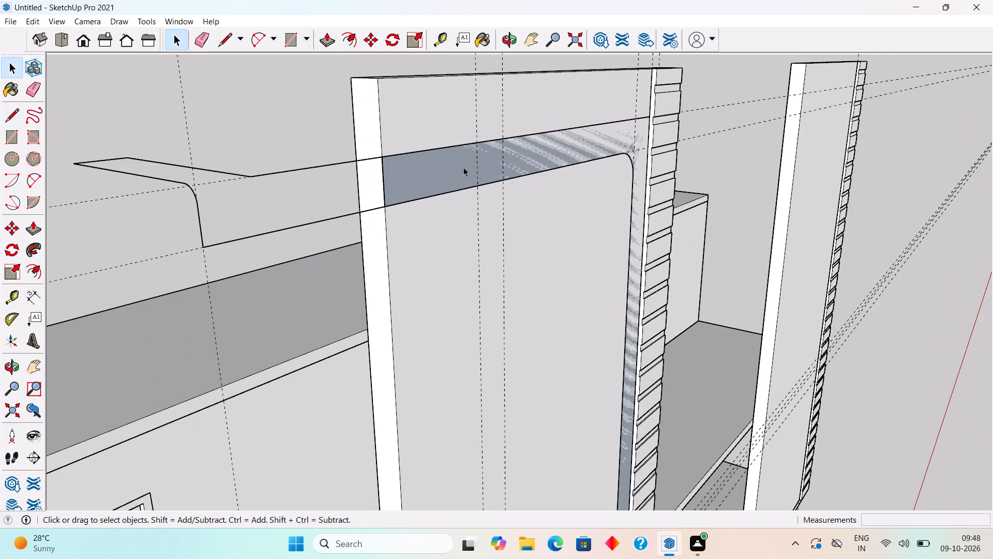
key("p")
left_click(463, 167)
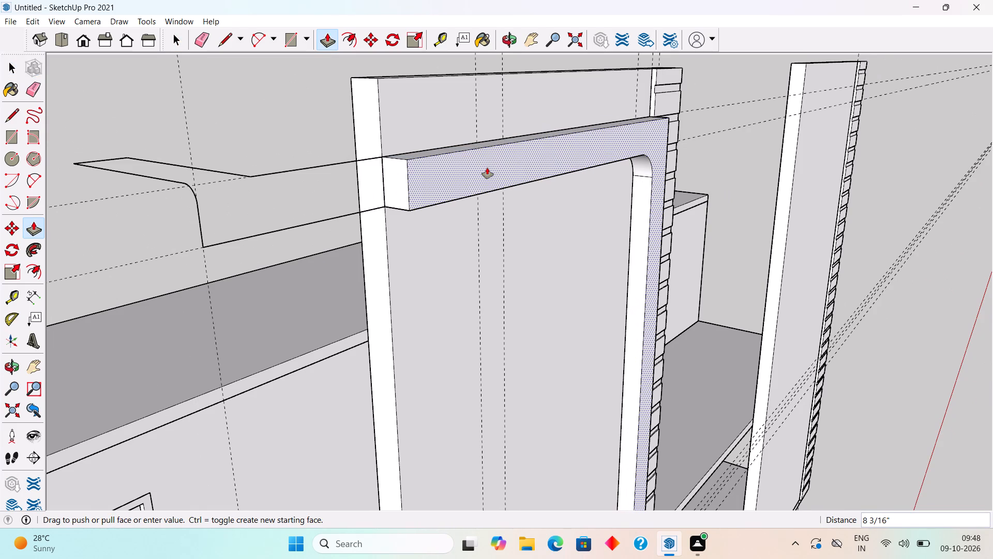
type("6\"")
key("Return")
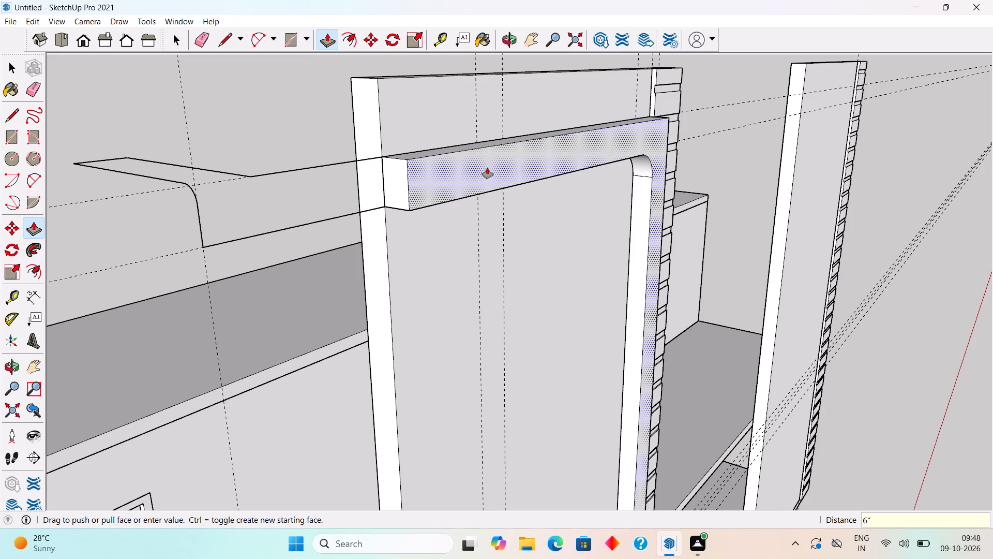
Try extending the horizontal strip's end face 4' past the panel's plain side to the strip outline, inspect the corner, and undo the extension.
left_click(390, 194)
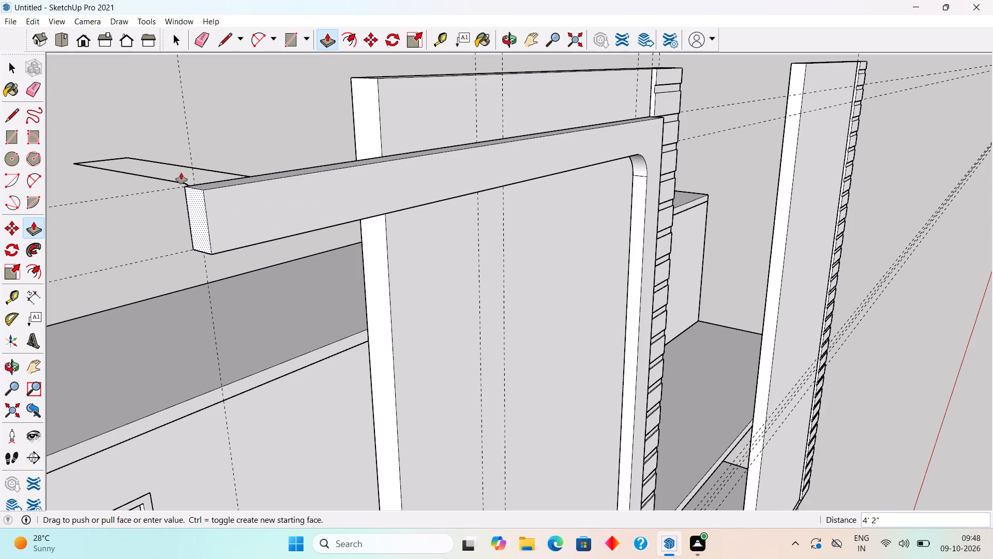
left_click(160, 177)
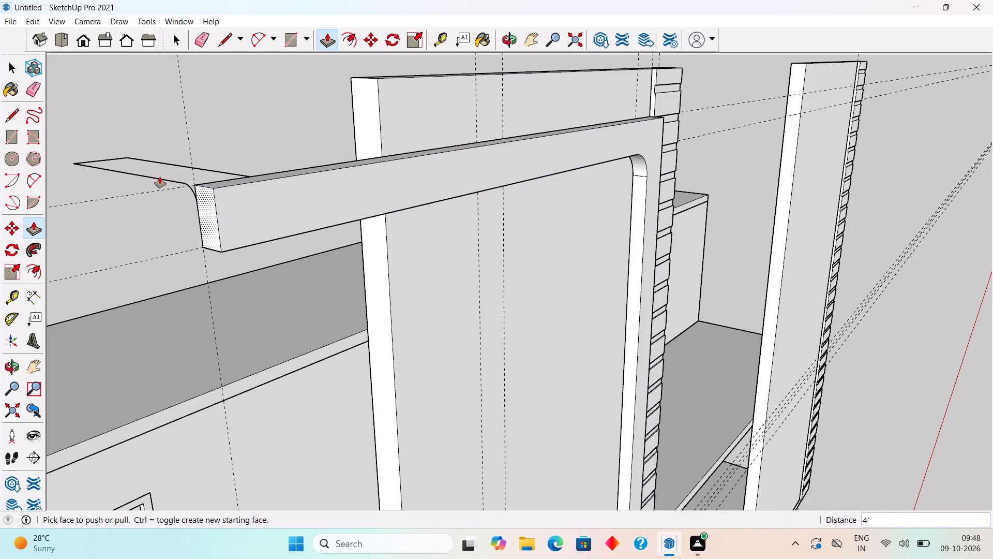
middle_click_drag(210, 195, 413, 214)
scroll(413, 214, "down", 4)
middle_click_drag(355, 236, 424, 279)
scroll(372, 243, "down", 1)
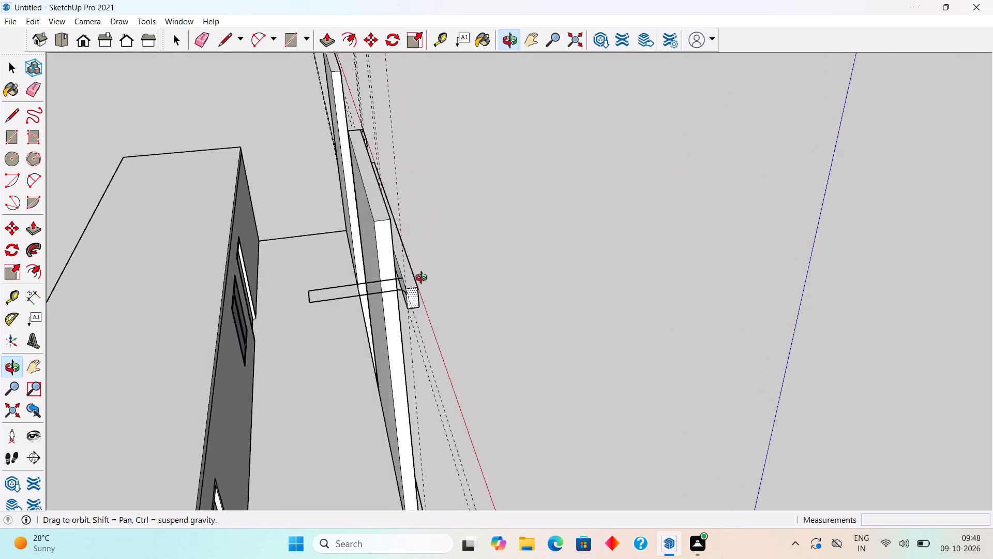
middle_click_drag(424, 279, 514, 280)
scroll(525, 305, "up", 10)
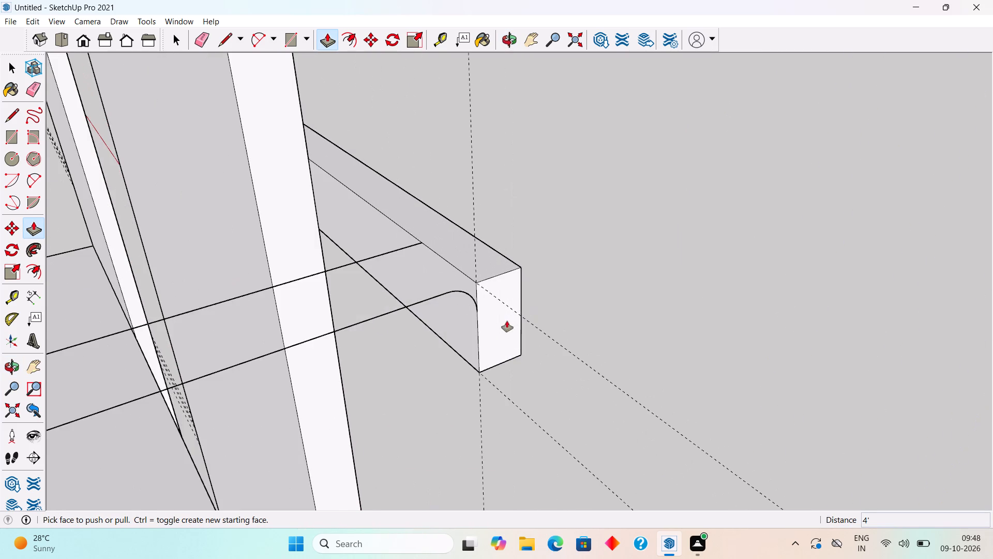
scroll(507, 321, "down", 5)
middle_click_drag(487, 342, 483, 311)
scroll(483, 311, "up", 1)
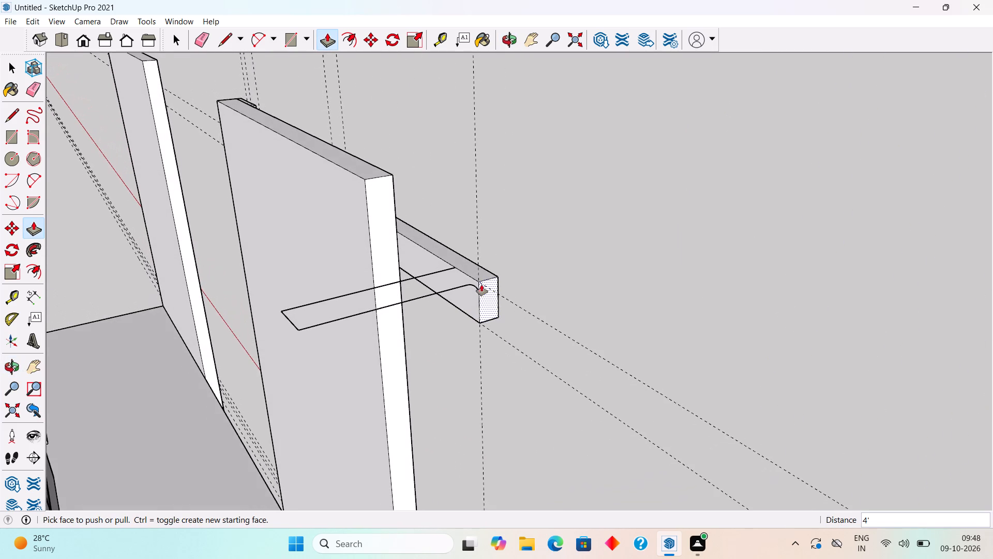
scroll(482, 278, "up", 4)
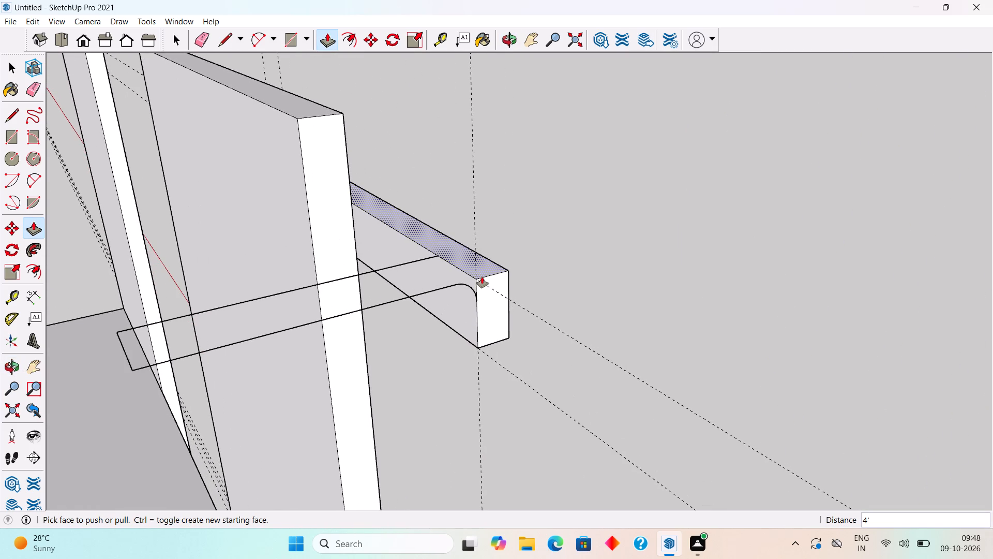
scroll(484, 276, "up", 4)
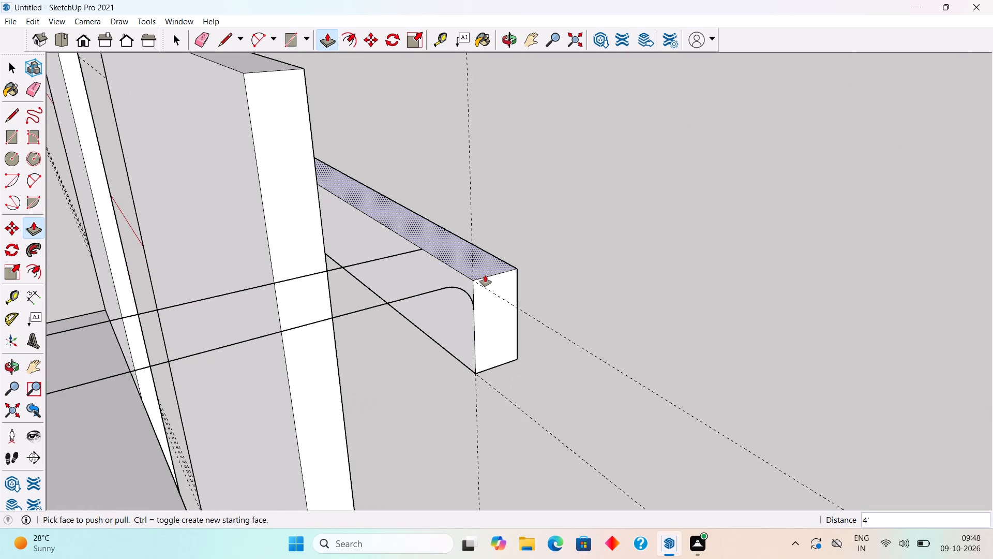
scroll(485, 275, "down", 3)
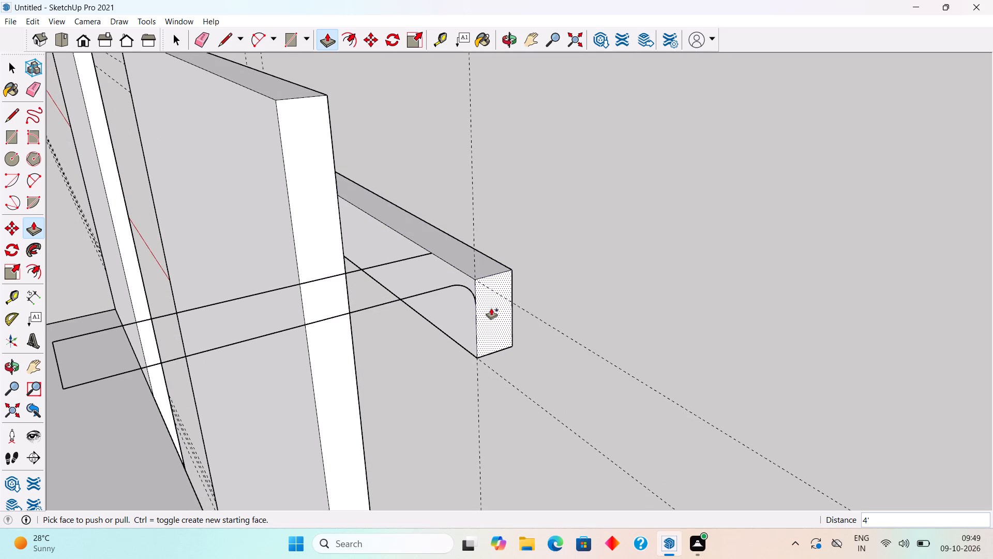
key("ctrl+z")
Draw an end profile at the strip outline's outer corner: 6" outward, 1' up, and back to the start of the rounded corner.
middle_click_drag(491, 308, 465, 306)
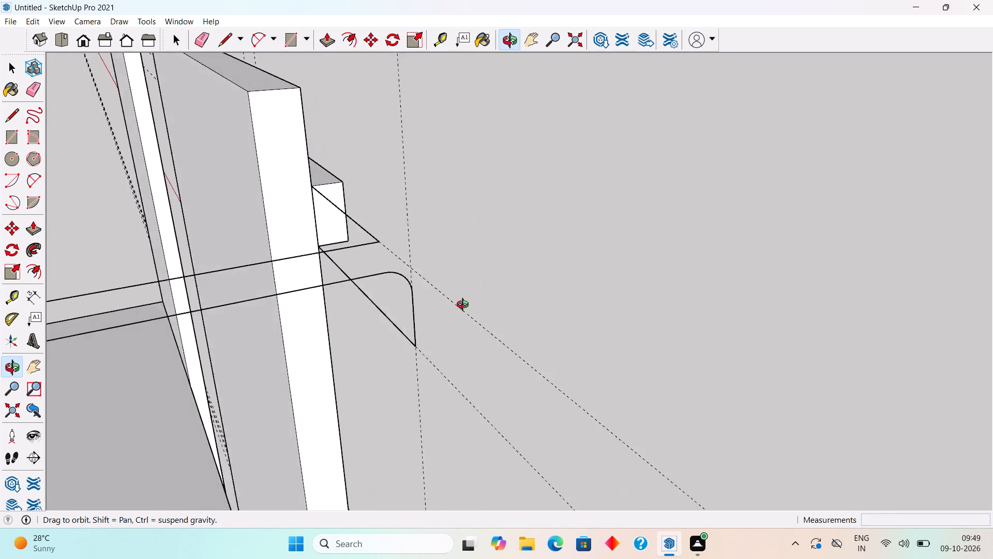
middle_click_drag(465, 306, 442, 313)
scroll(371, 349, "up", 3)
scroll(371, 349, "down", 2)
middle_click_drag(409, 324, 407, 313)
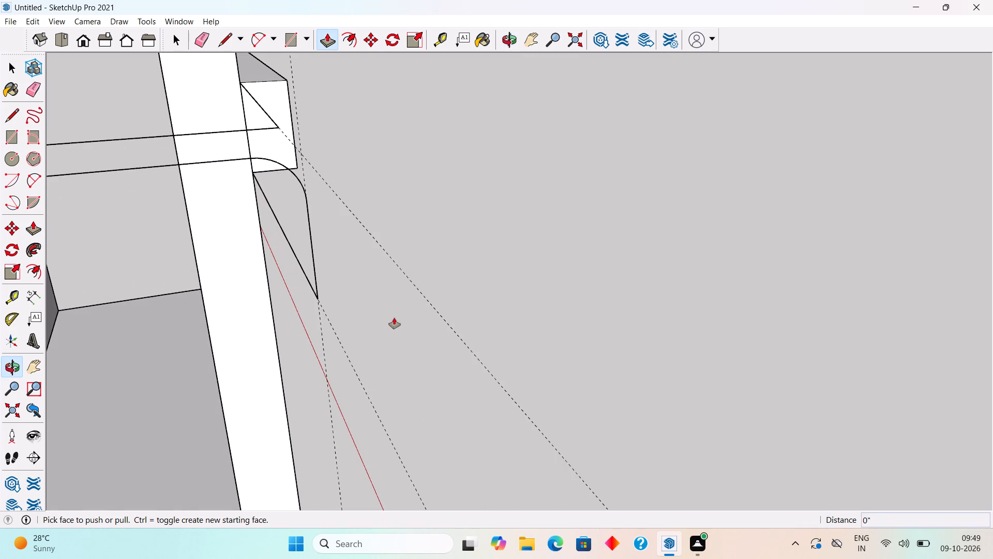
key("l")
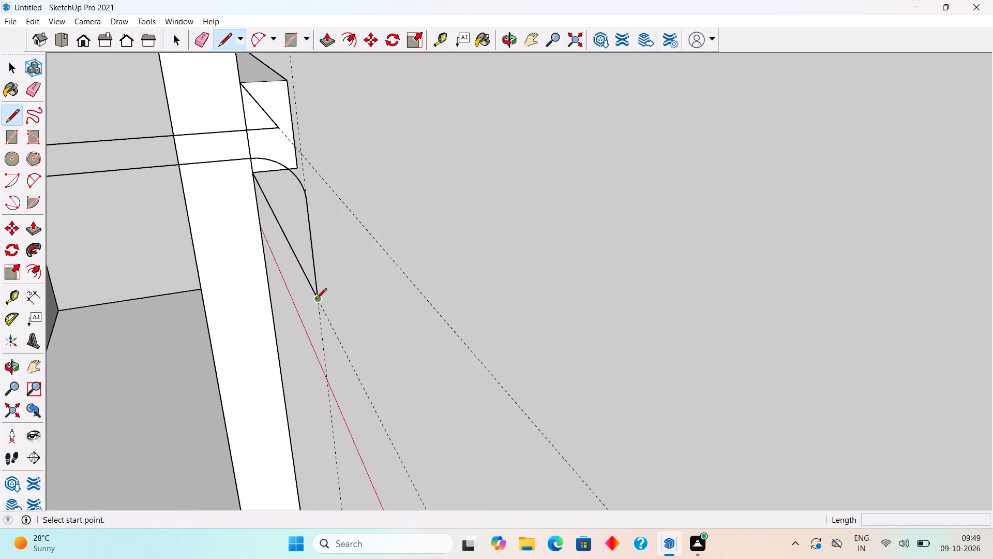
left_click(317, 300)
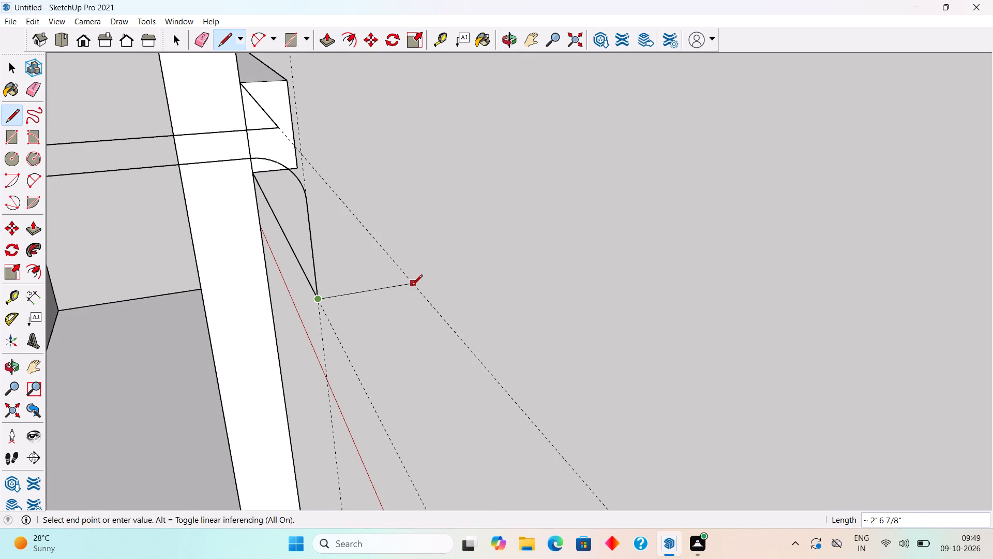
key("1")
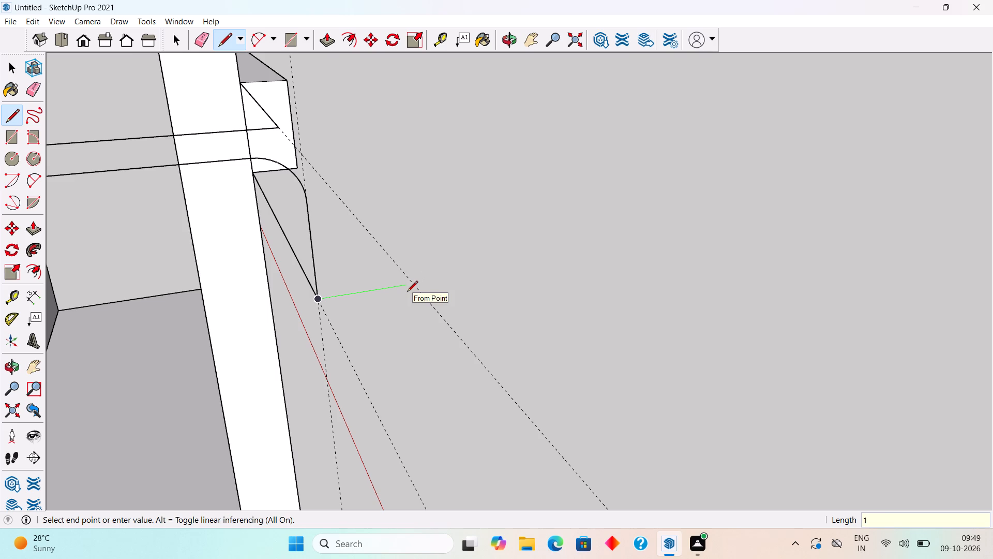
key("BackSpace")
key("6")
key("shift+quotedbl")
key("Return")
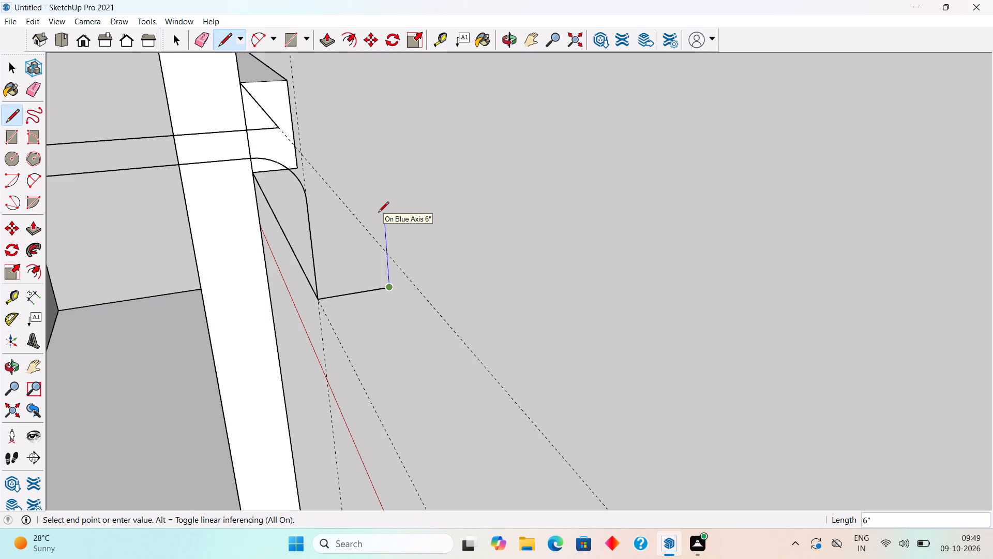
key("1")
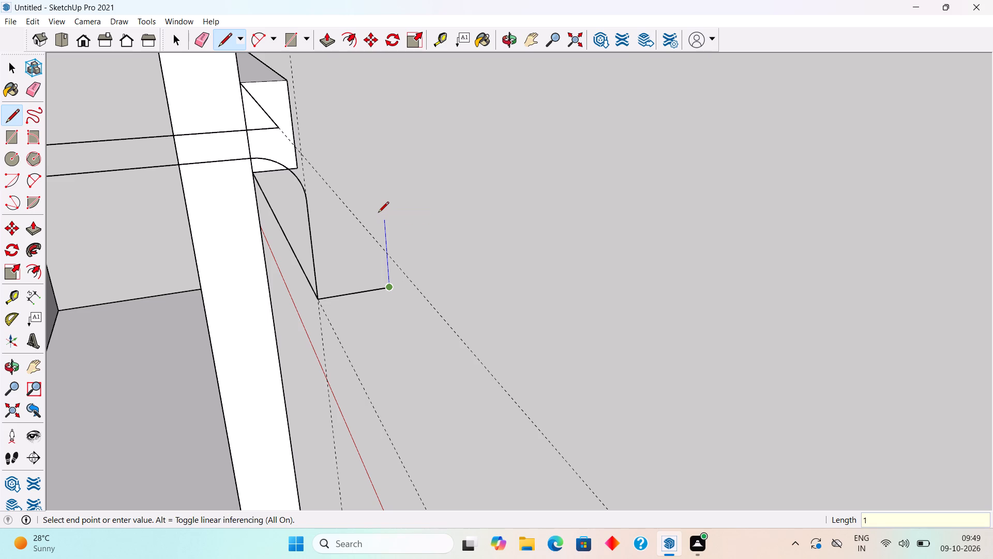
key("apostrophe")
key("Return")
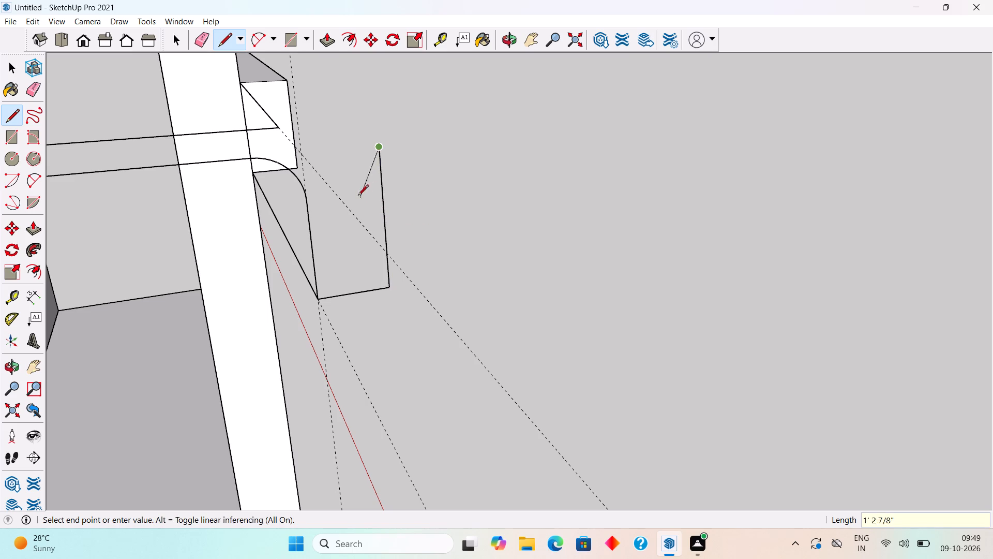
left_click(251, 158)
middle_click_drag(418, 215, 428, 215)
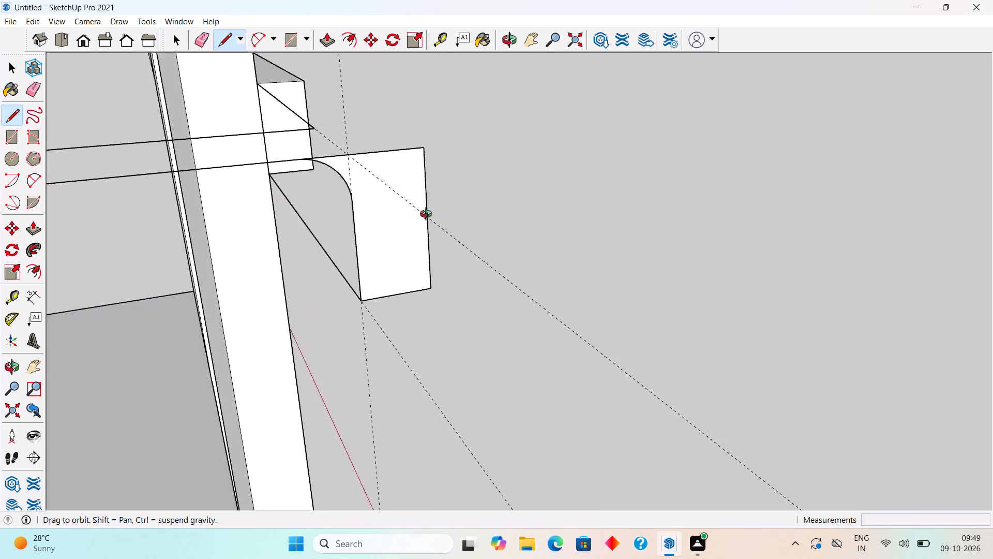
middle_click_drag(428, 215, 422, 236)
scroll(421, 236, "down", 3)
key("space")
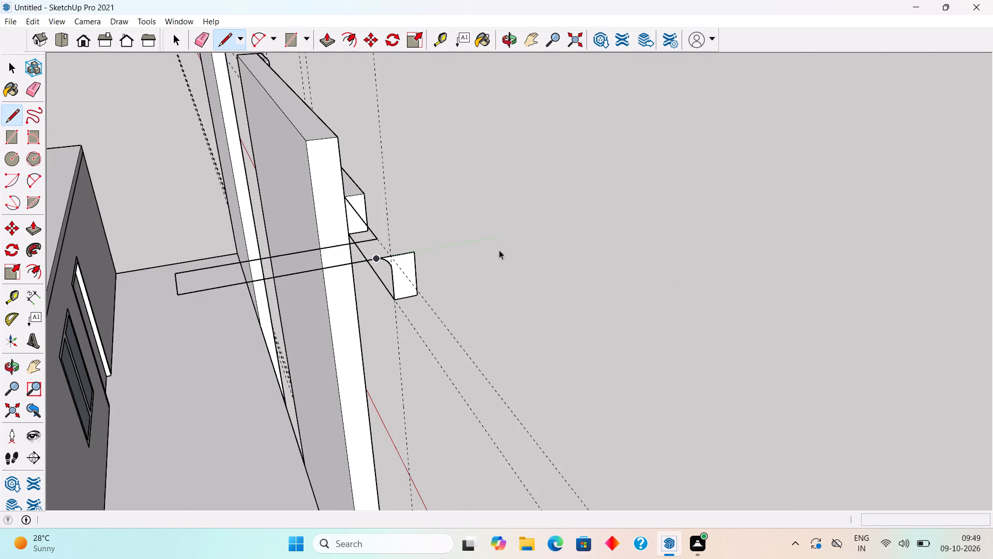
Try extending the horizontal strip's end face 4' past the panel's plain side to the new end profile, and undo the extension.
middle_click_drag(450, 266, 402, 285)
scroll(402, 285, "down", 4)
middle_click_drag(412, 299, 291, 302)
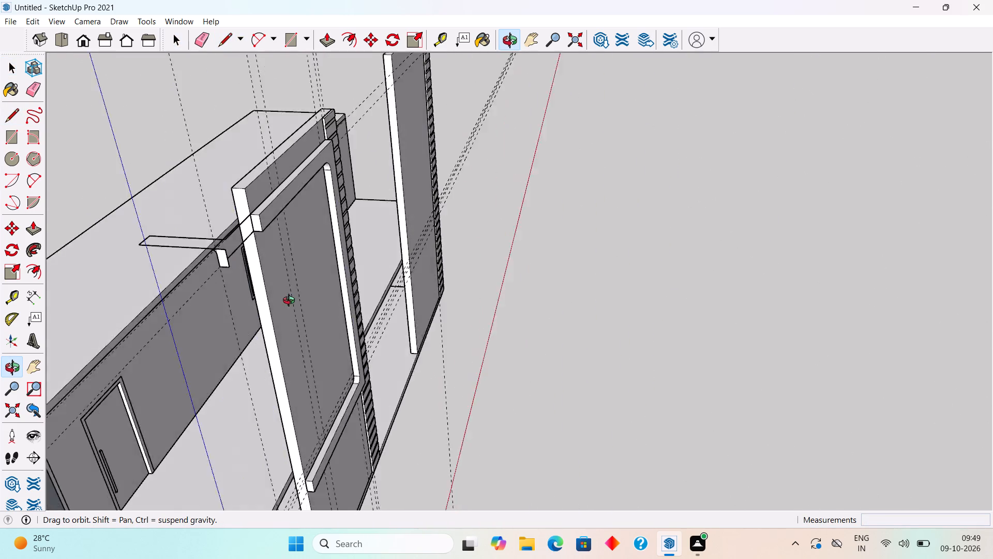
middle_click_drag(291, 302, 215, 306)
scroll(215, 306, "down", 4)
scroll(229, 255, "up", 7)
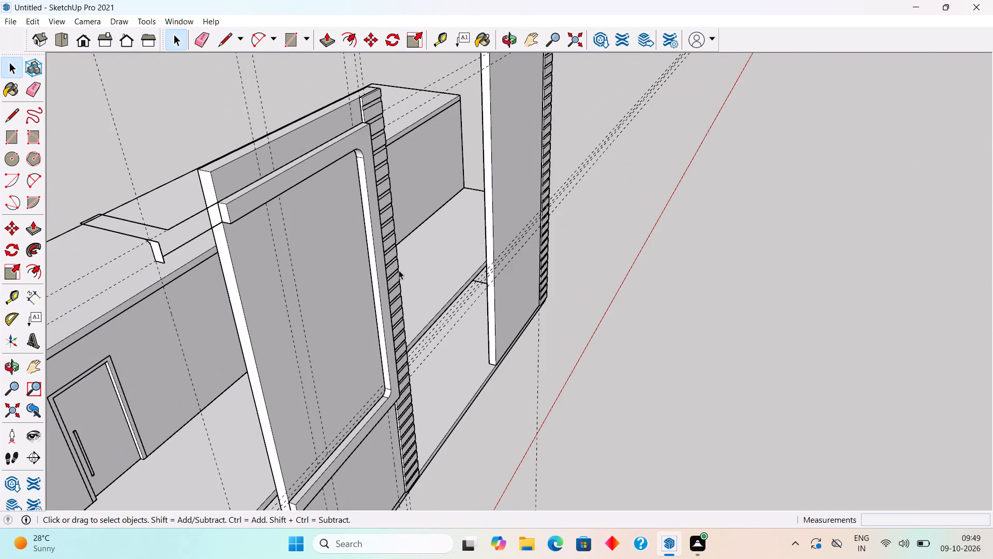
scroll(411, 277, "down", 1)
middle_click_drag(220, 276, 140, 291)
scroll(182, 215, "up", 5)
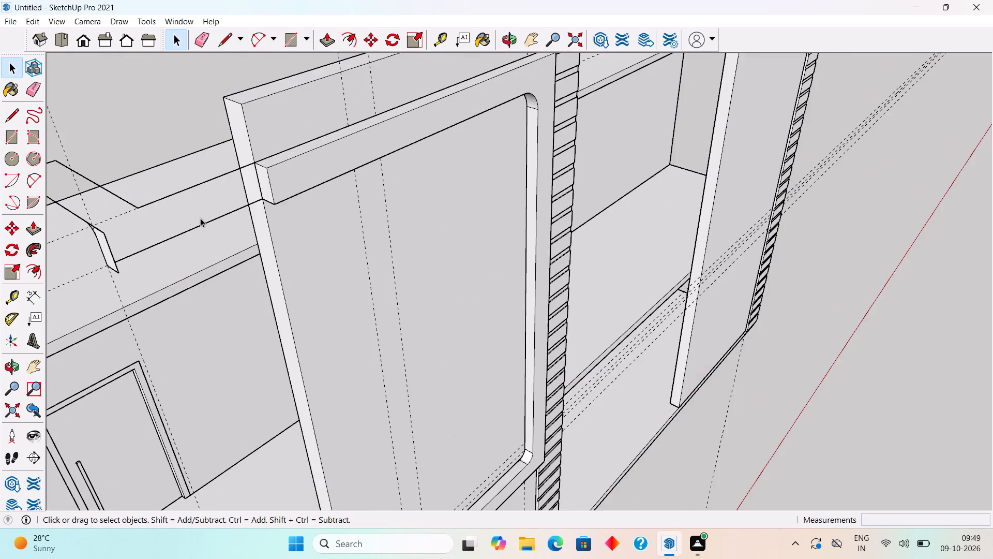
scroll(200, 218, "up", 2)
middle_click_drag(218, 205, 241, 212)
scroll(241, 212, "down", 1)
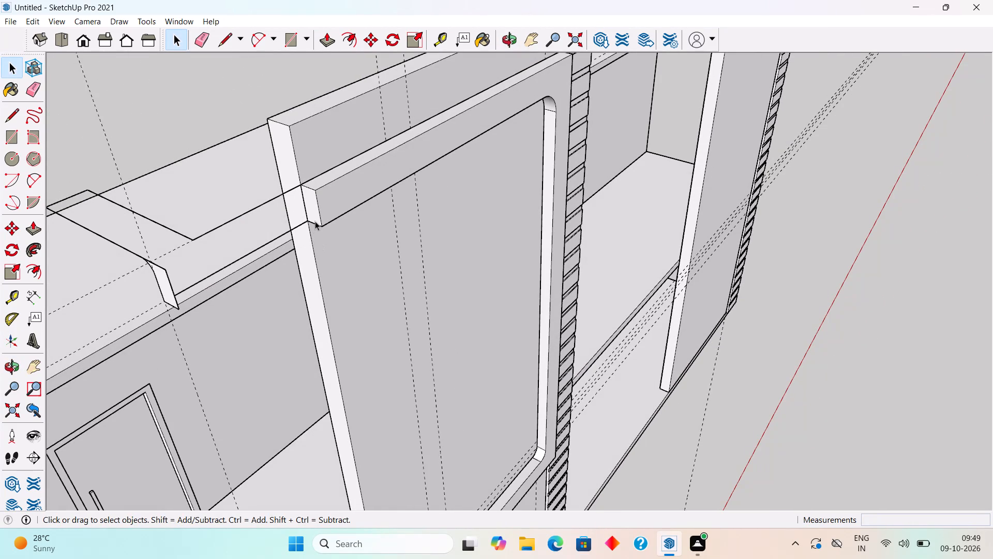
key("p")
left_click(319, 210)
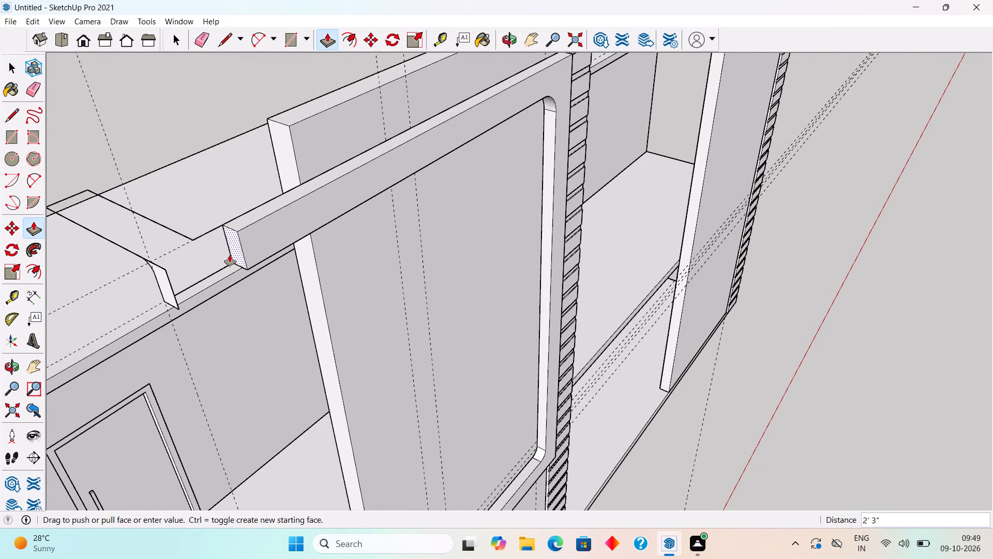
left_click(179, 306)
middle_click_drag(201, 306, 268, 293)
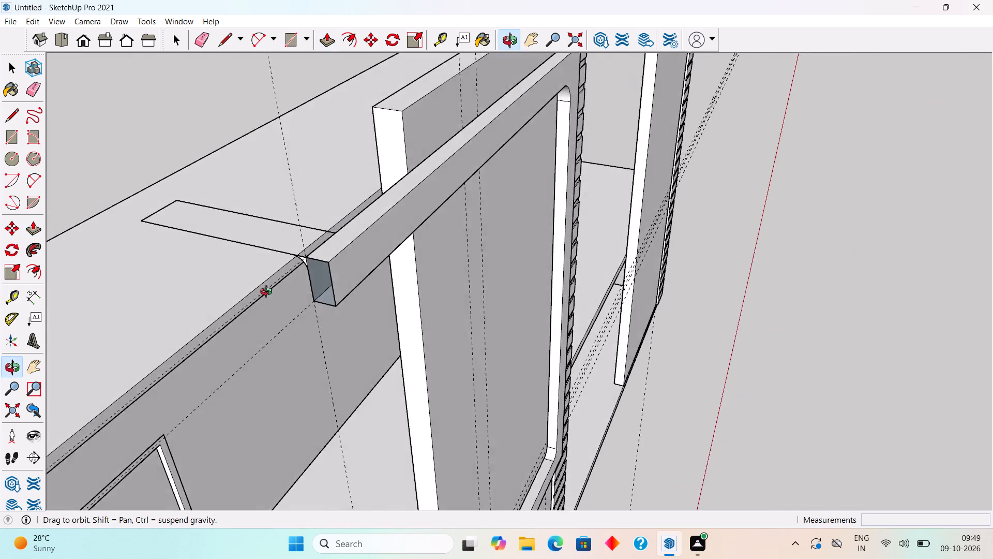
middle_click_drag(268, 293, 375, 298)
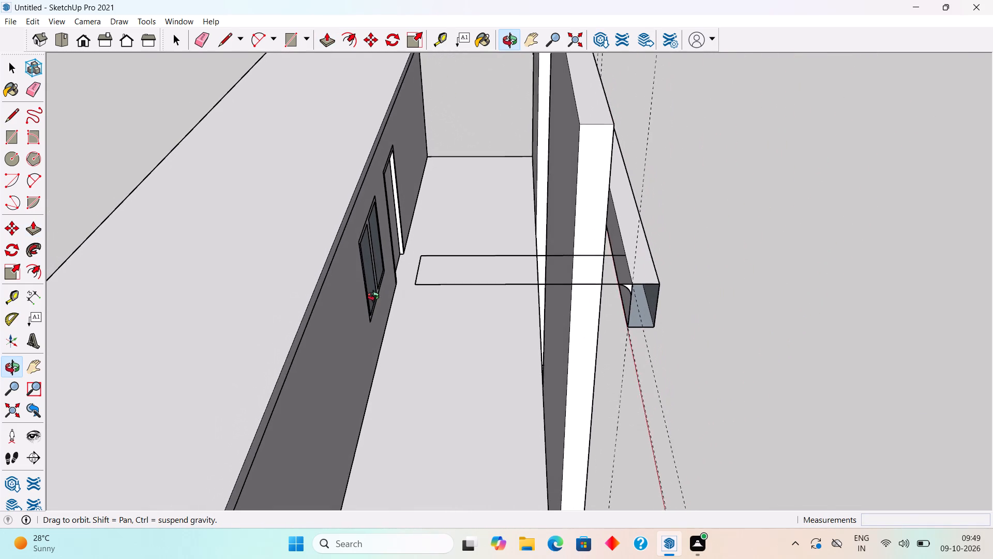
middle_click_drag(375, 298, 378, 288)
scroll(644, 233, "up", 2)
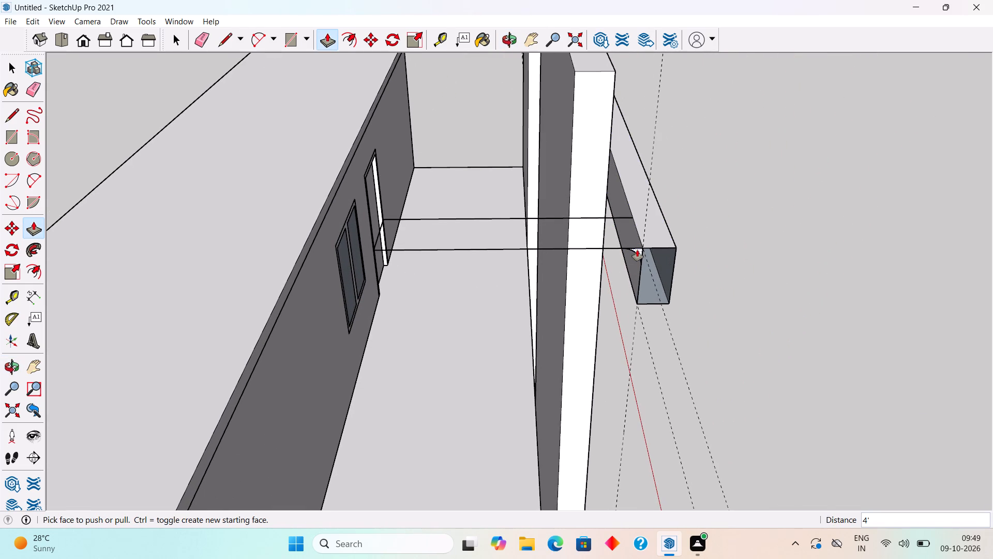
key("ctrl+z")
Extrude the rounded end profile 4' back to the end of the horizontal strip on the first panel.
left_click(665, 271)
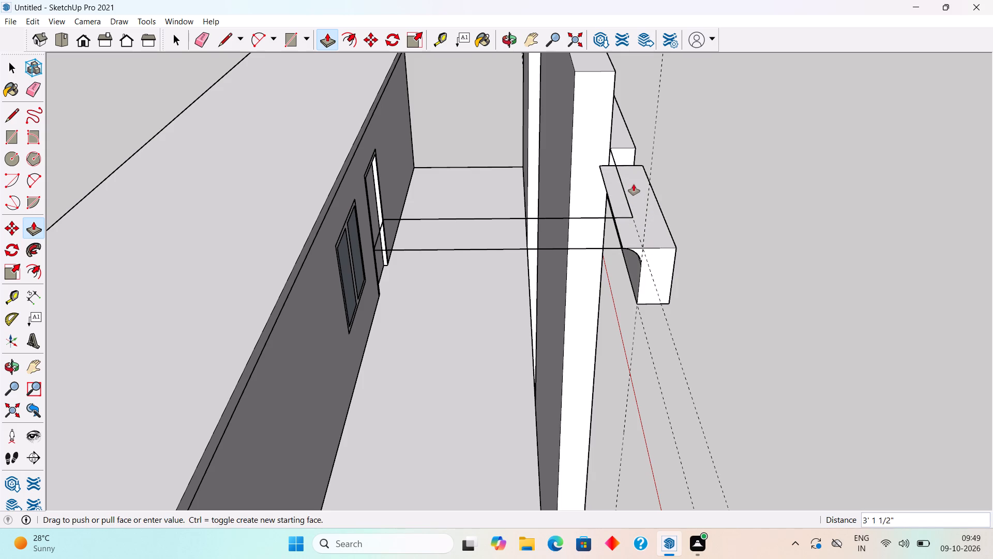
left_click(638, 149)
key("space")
Examine the extruded strip's rounded back, flat inner face and joint with the panel strip from several angles.
middle_click_drag(674, 247, 992, 141)
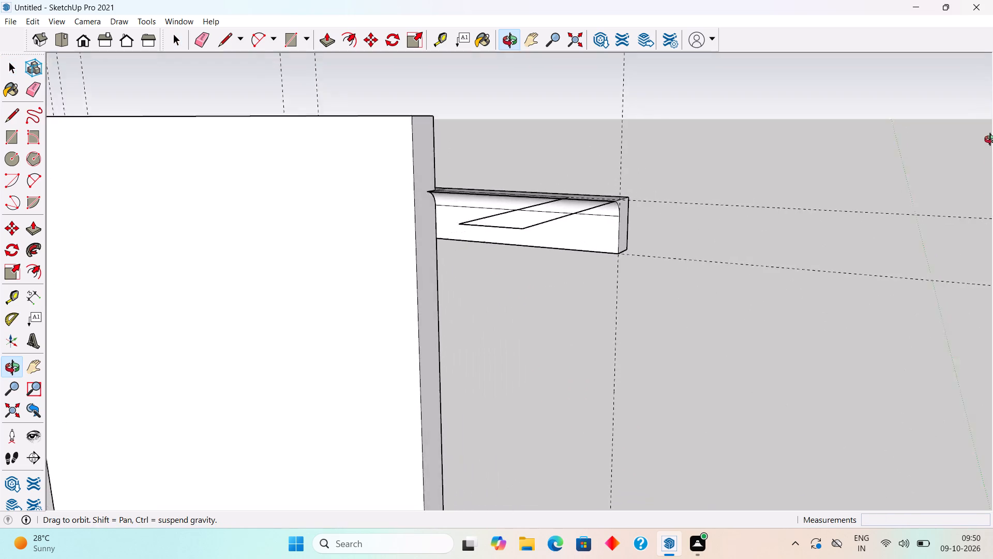
middle_click_drag(992, 141, 992, 130)
scroll(487, 215, "up", 3)
middle_click_drag(710, 287, 719, 345)
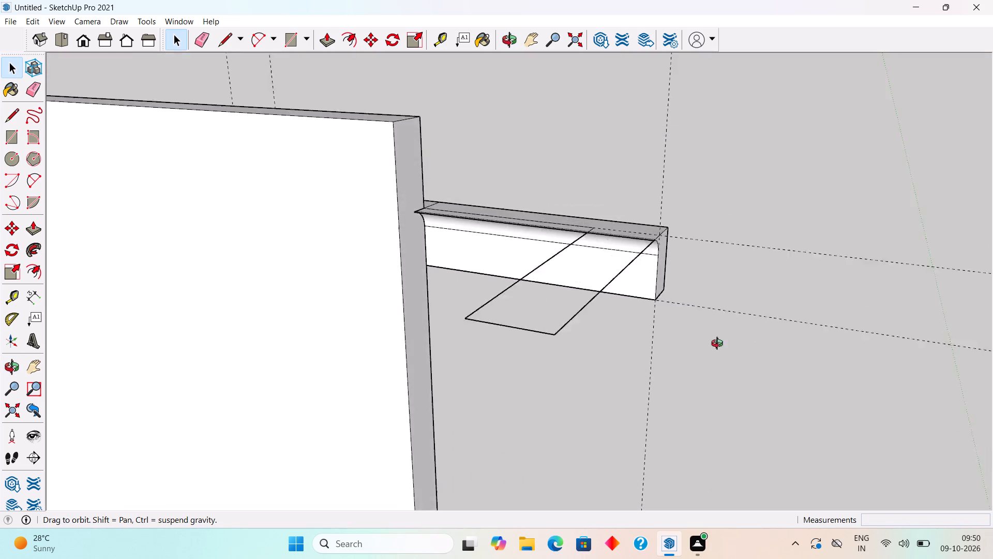
middle_click_drag(719, 345, 864, 351)
left_click(568, 249)
middle_click_drag(818, 252, 773, 264)
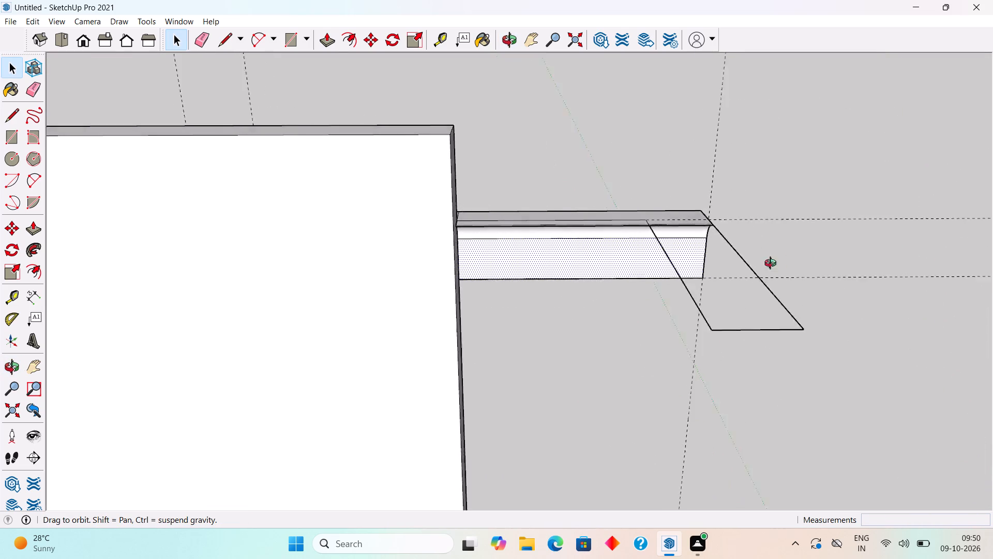
middle_click_drag(773, 264, 389, 209)
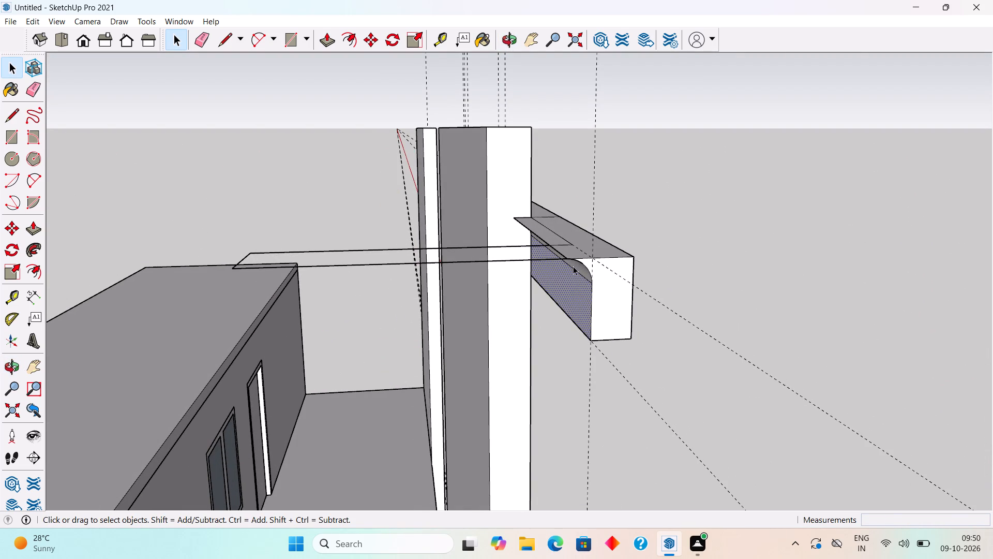
left_click(573, 266)
scroll(575, 265, "up", 9)
middle_click_drag(615, 228, 625, 164)
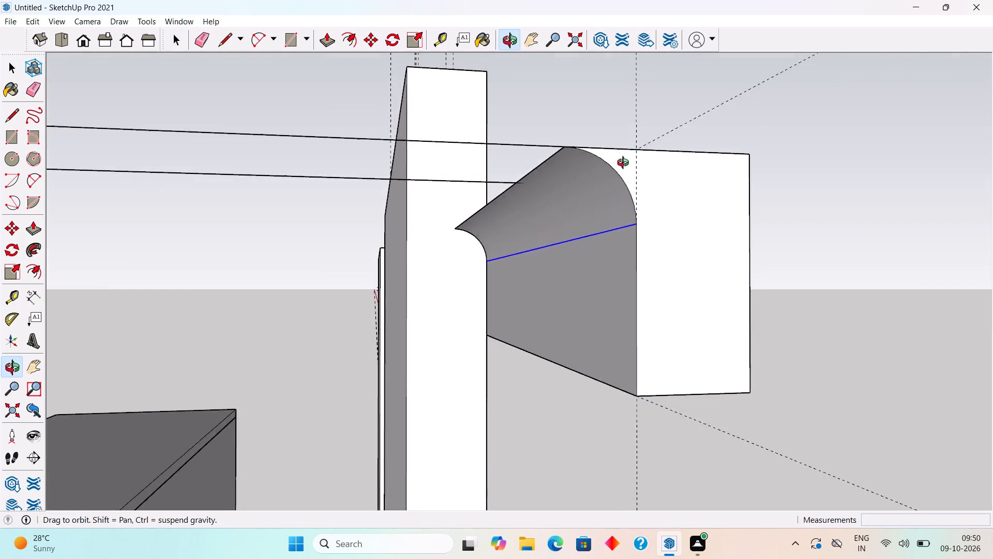
middle_click_drag(625, 164, 354, 189)
scroll(354, 189, "down", 9)
middle_click_drag(435, 262, 313, 320)
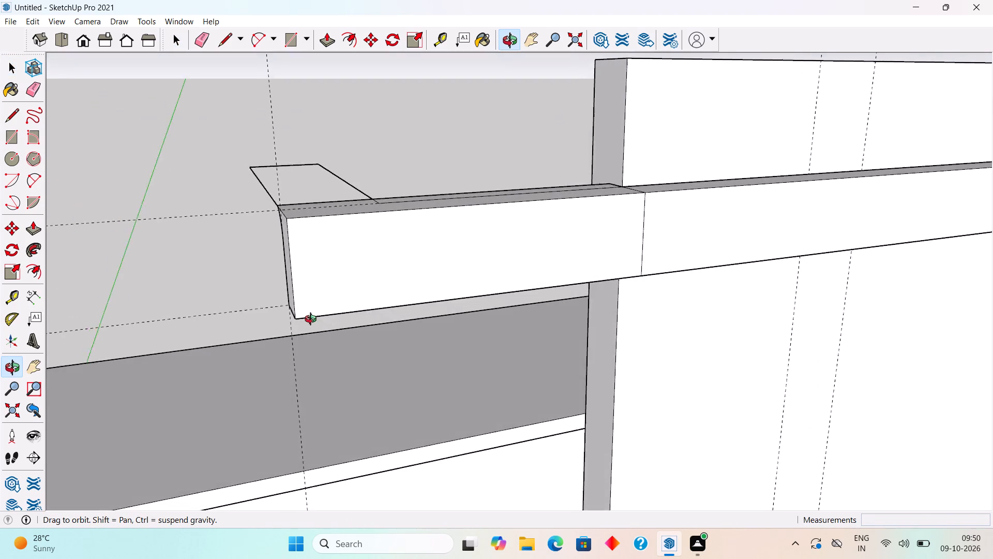
middle_click_drag(313, 320, 322, 310)
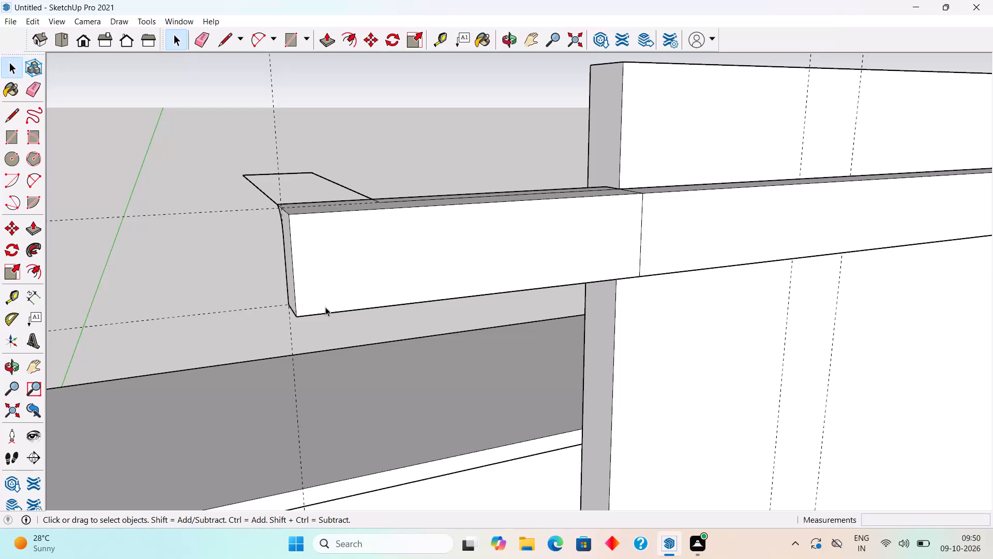
Undo the strip extension, its end profile, the 6" extrusion, the rounded corner and the whole strip outline beyond the first panel's plain side.
key("ctrl+z")
key("ctrl+z")
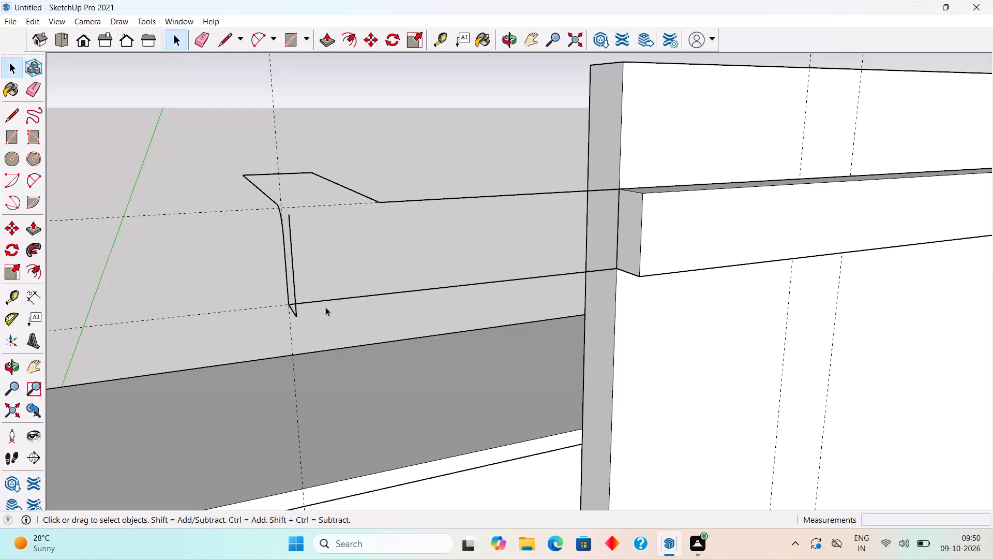
key("ctrl+z")
key("ctrl+z")
key("ctrl+z")
key("ctrl+z")
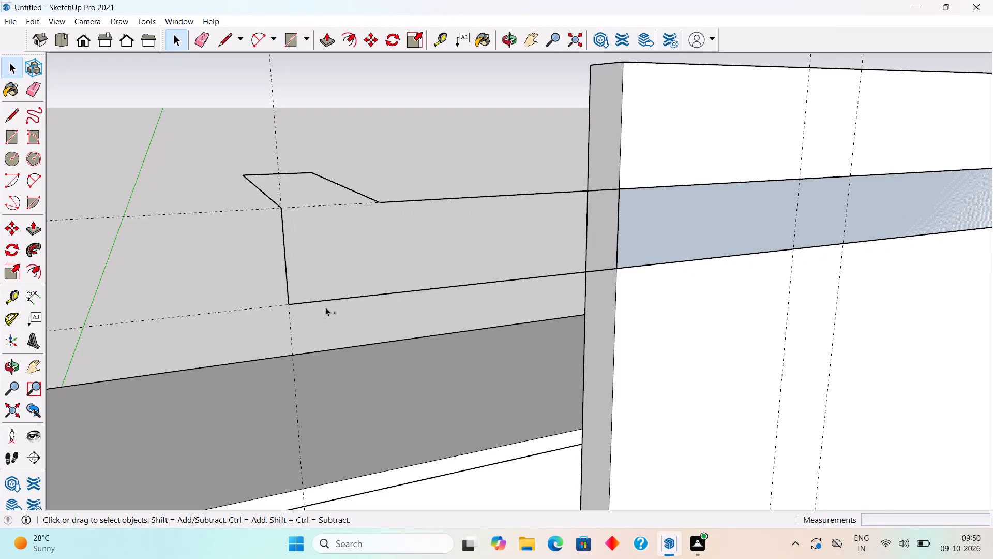
key("ctrl+z")
key("ctrl+z")
key("z")
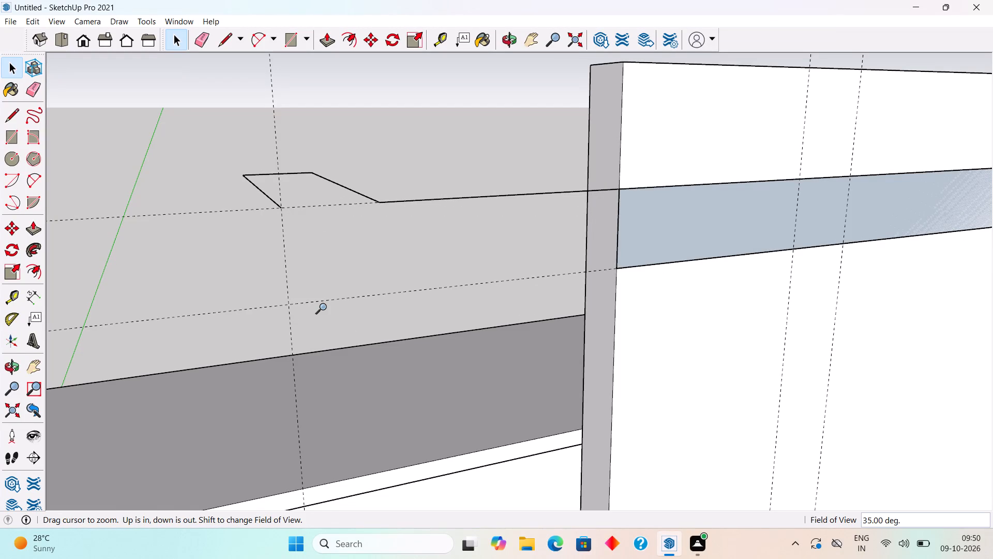
key("ctrl+z")
key("ctrl+z")
key("ctrl+z")
key("ctrl+z")
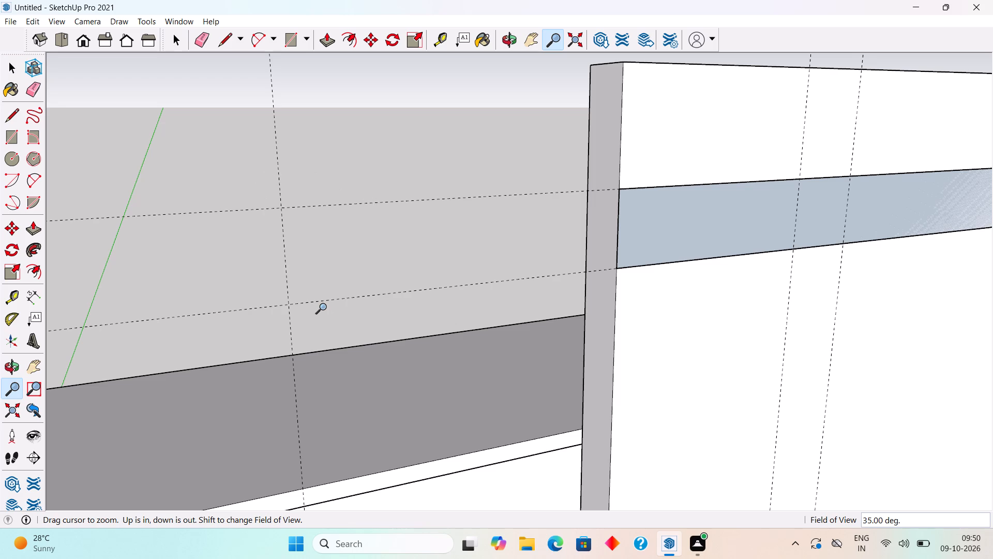
scroll(762, 244, "down", 3)
middle_click_drag(722, 244, 645, 244)
scroll(646, 244, "down", 14)
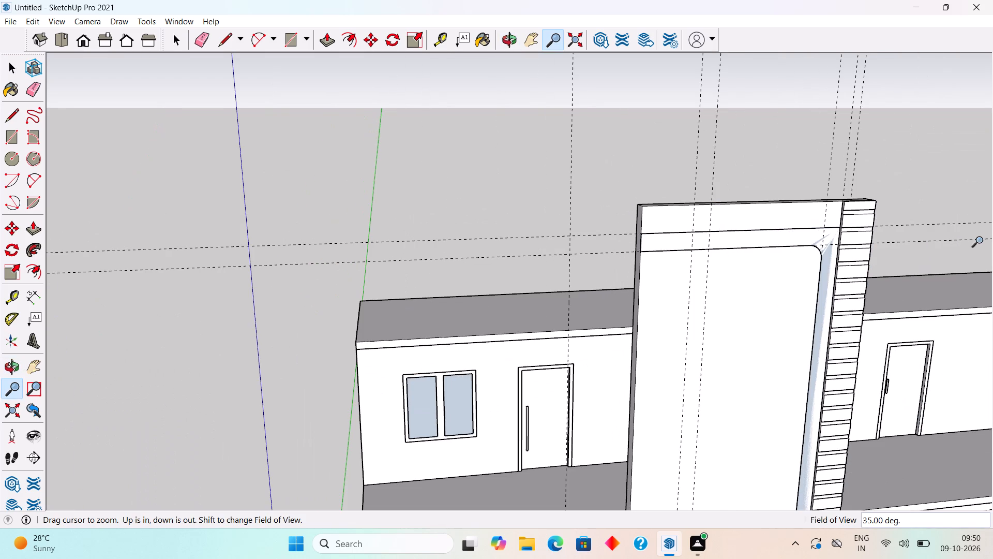
Extrude the C-shaped strip with rounded inner corners outward 6" from the first panel's front face.
scroll(970, 253, "down", 5)
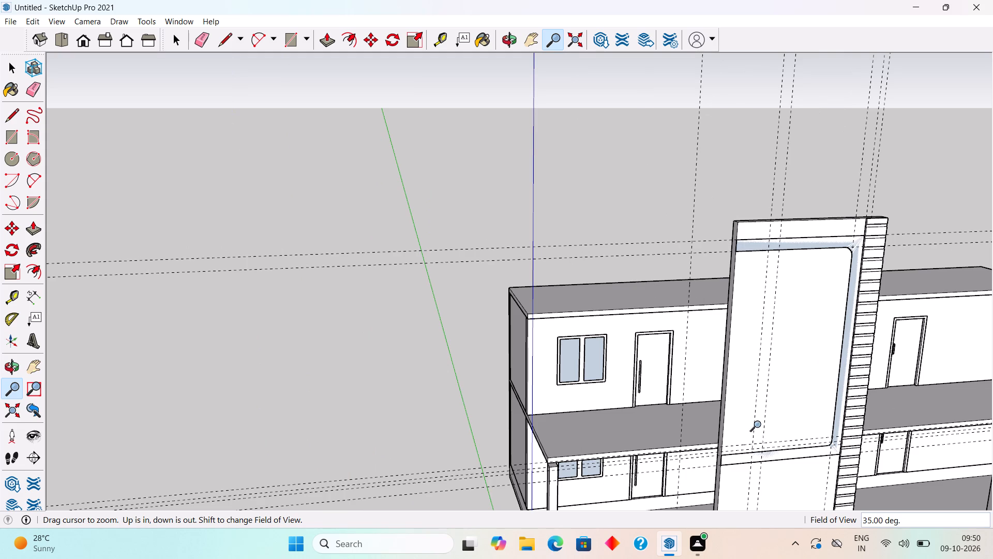
scroll(811, 451, "up", 1)
middle_click_drag(811, 443, 799, 412)
key("p")
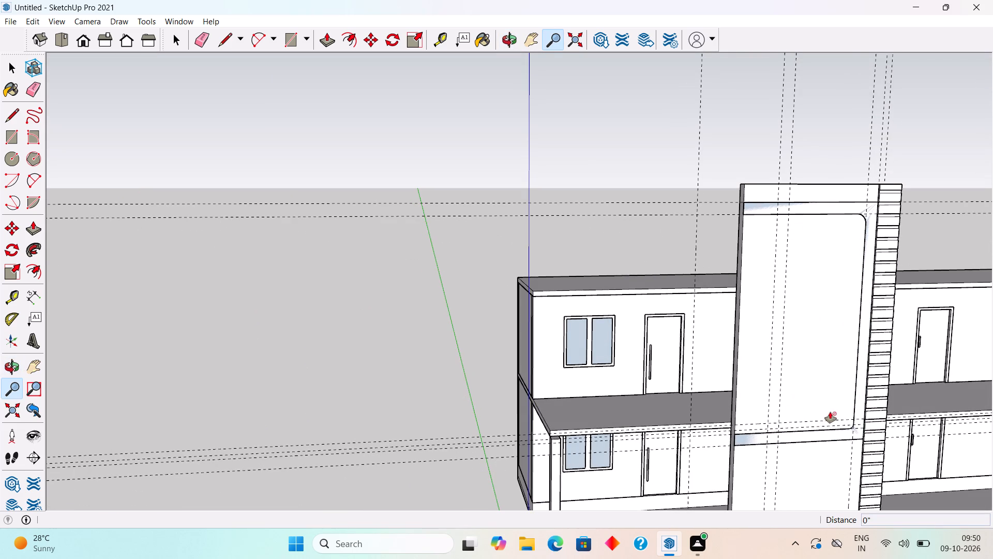
left_click(818, 433)
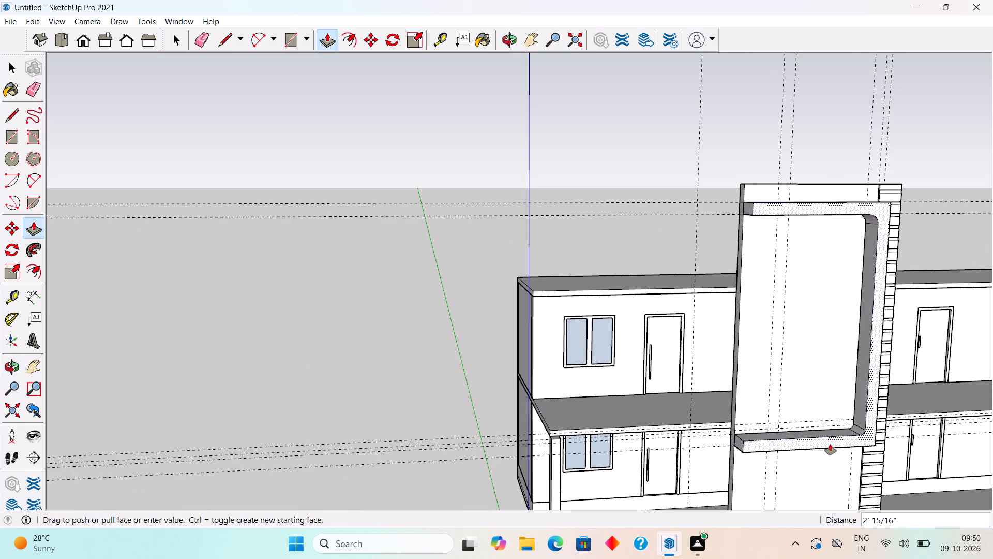
type("6\"")
key("Return")
key("space")
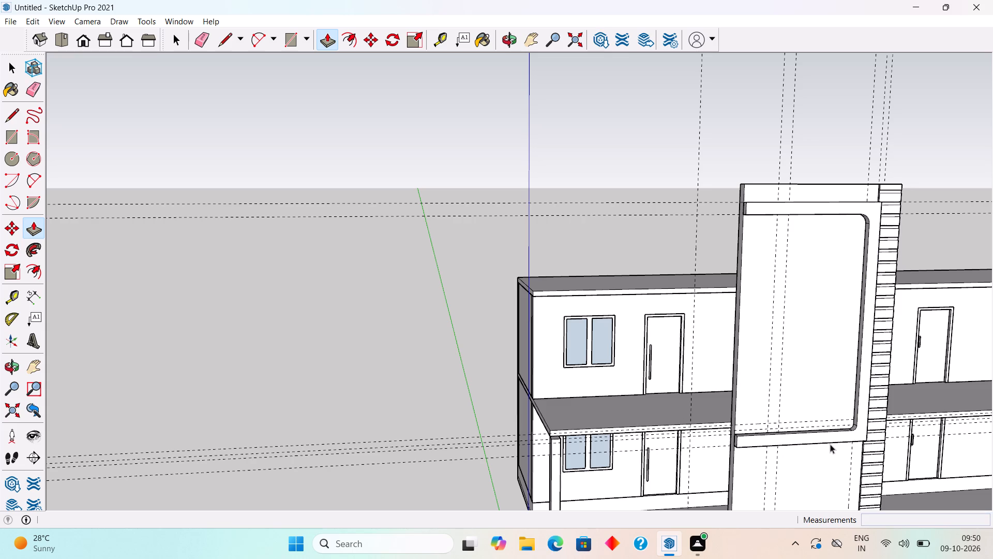
Make the extruded C-shaped strip on the first panel a group, selecting its front face together with its edges.
left_click(859, 429)
double_click(859, 429)
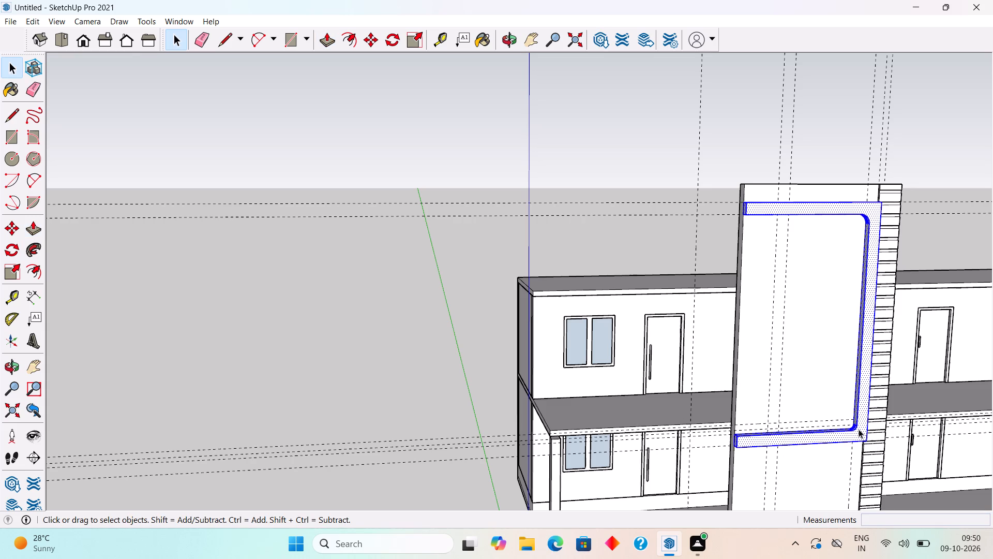
right_click(859, 429)
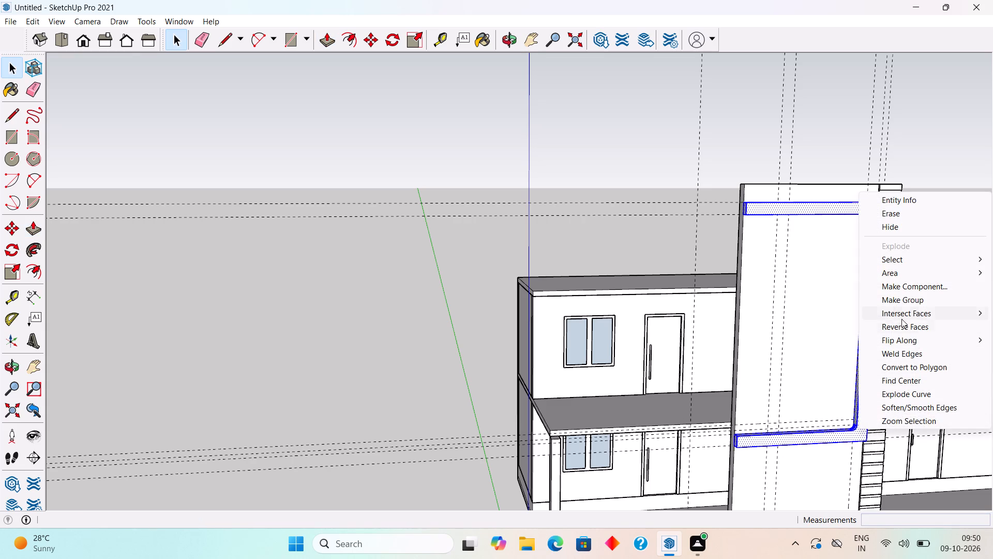
left_click(905, 301)
middle_click_drag(905, 301, 808, 305)
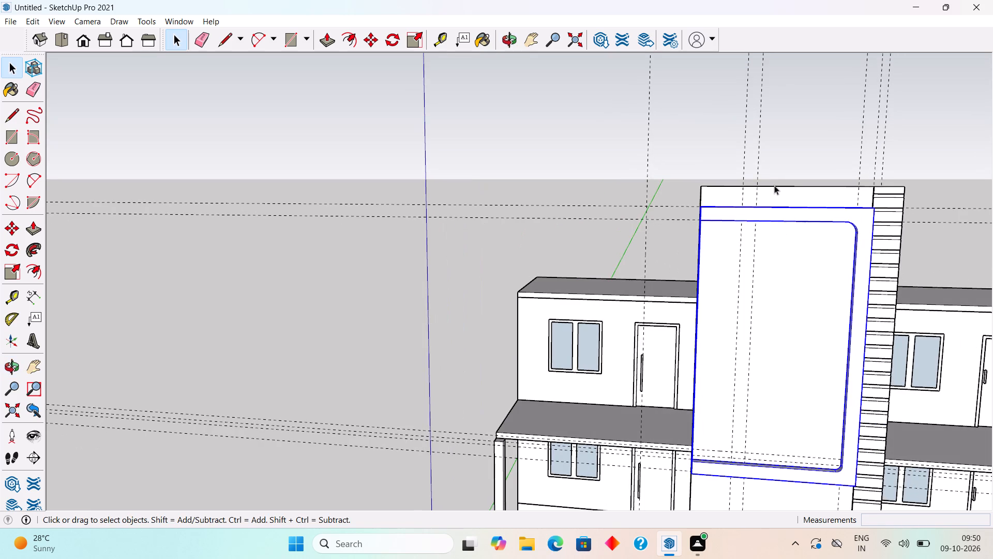
left_click(788, 155)
middle_click_drag(835, 373, 901, 307)
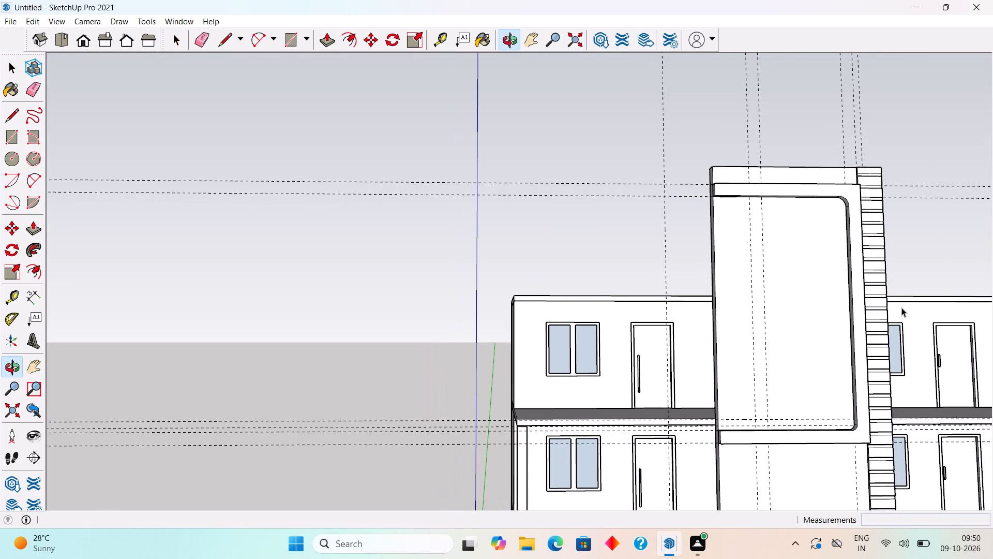
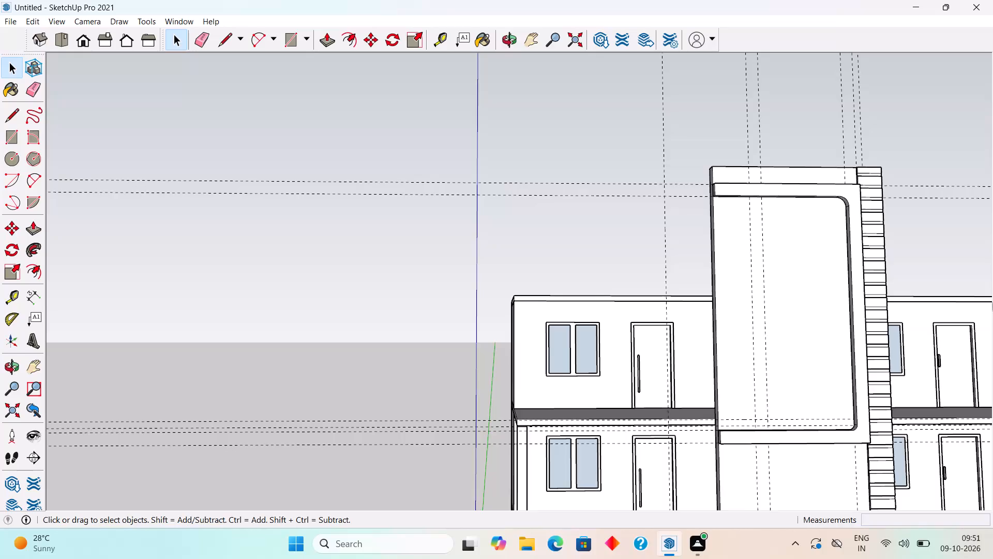
Examine the whole front facade of the two-storey building and its two tall wall panels from slightly above.
scroll(992, 302, "down", 3)
scroll(589, 322, "down", 6)
scroll(955, 462, "up", 4)
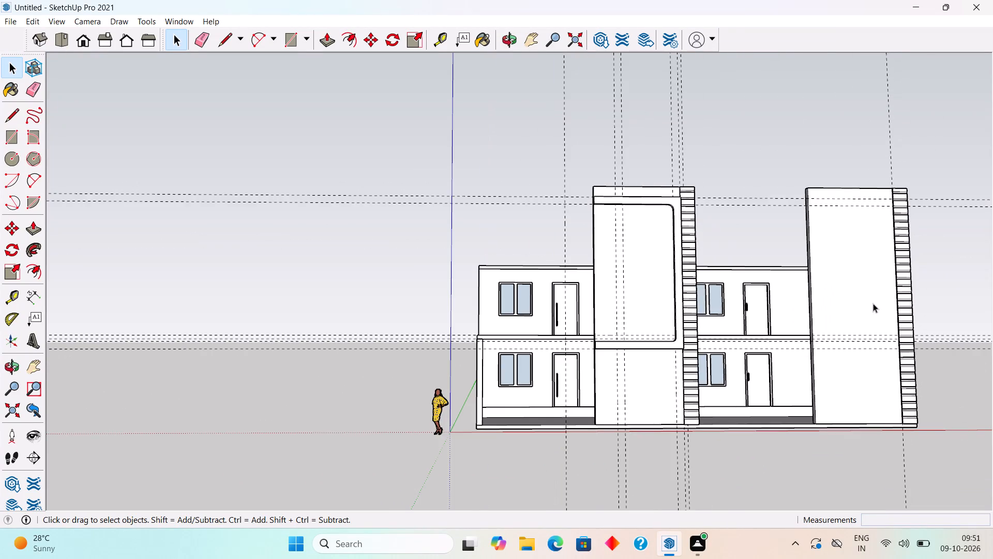
middle_click_drag(869, 310, 849, 401)
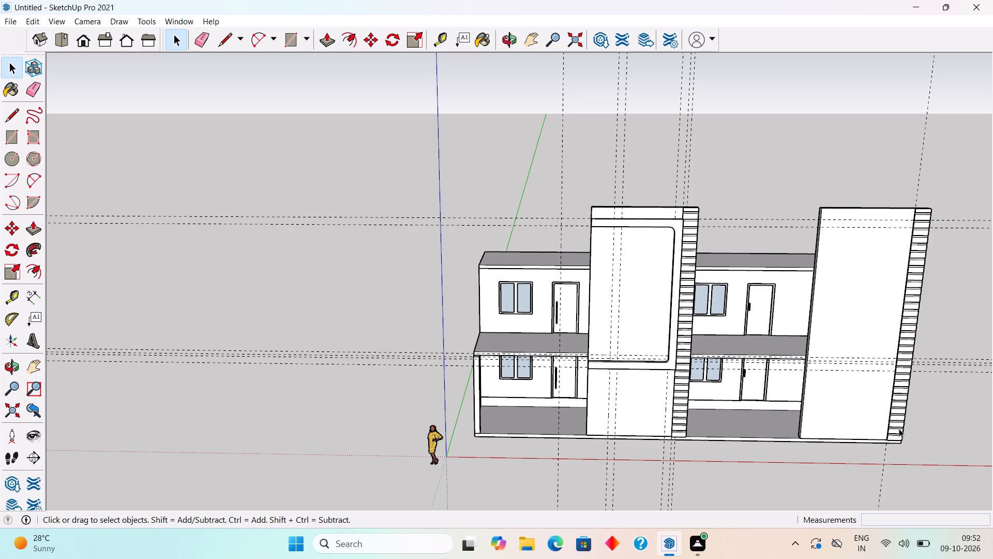
scroll(899, 429, "up", 4)
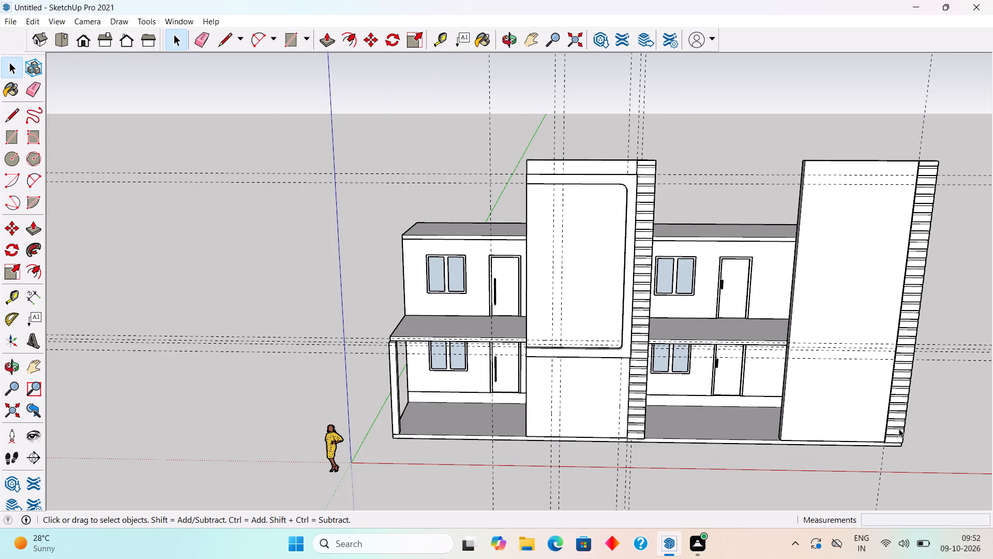
scroll(899, 429, "up", 2)
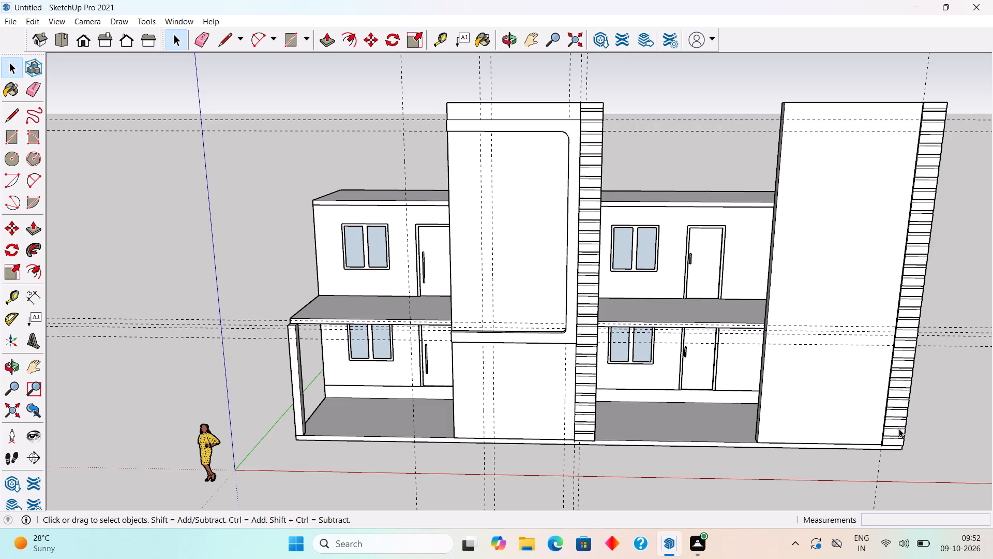
scroll(899, 429, "down", 3)
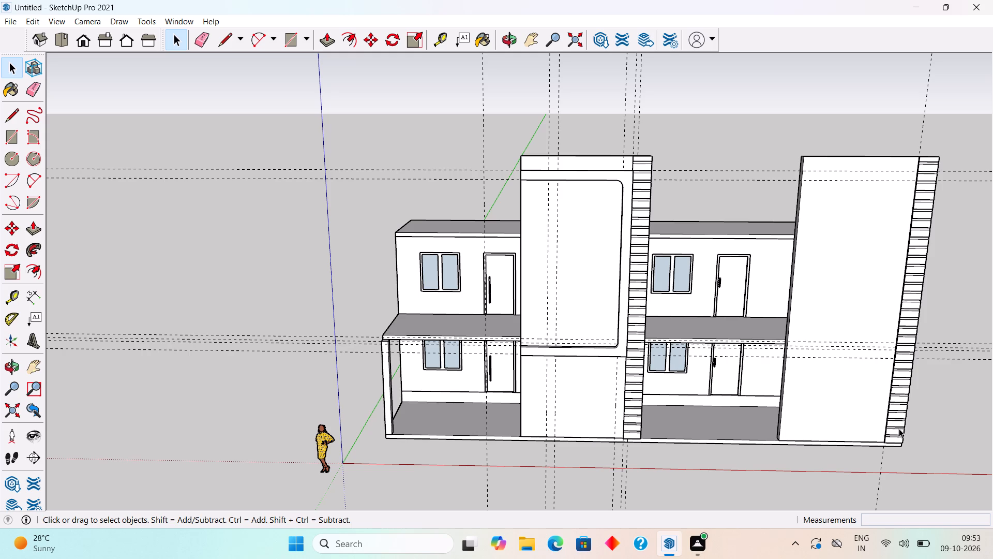
scroll(847, 250, "down", 3)
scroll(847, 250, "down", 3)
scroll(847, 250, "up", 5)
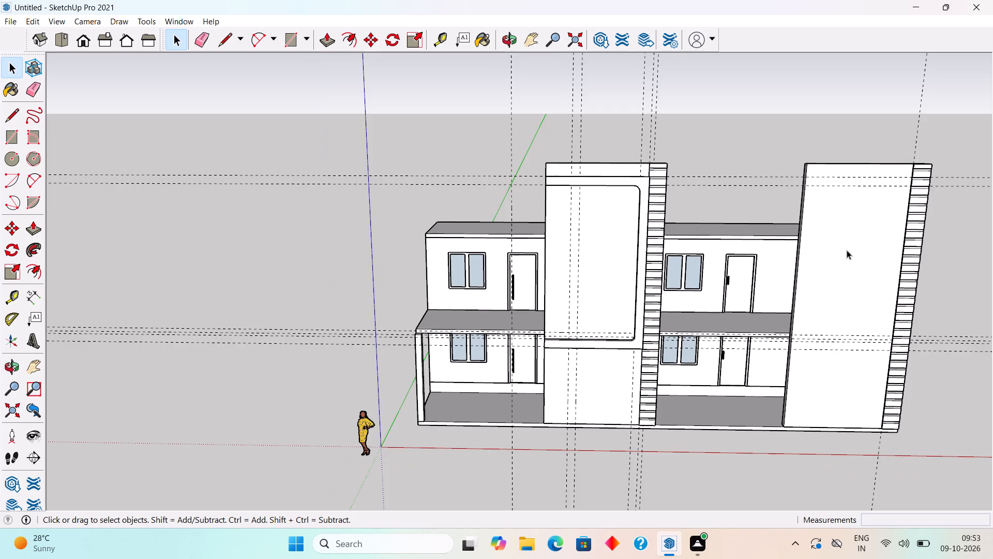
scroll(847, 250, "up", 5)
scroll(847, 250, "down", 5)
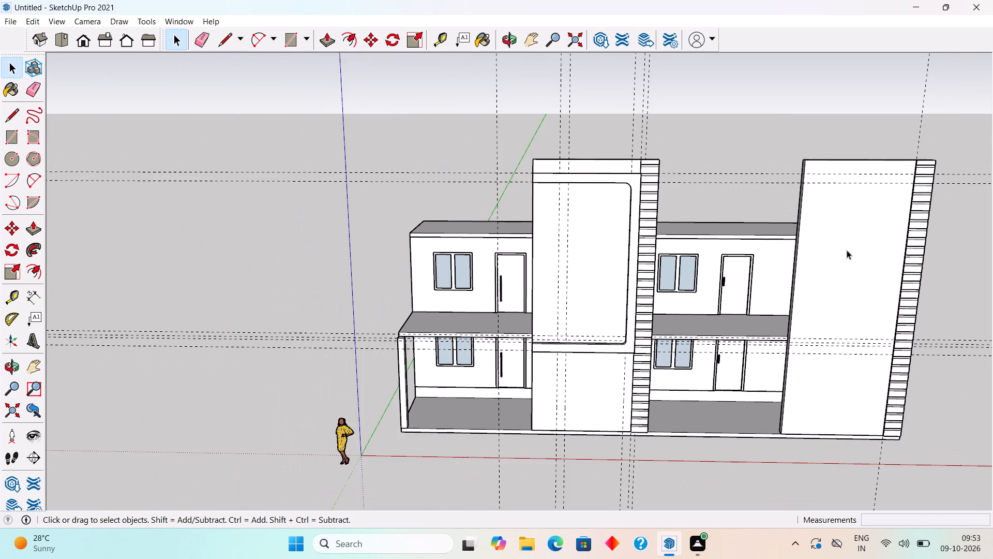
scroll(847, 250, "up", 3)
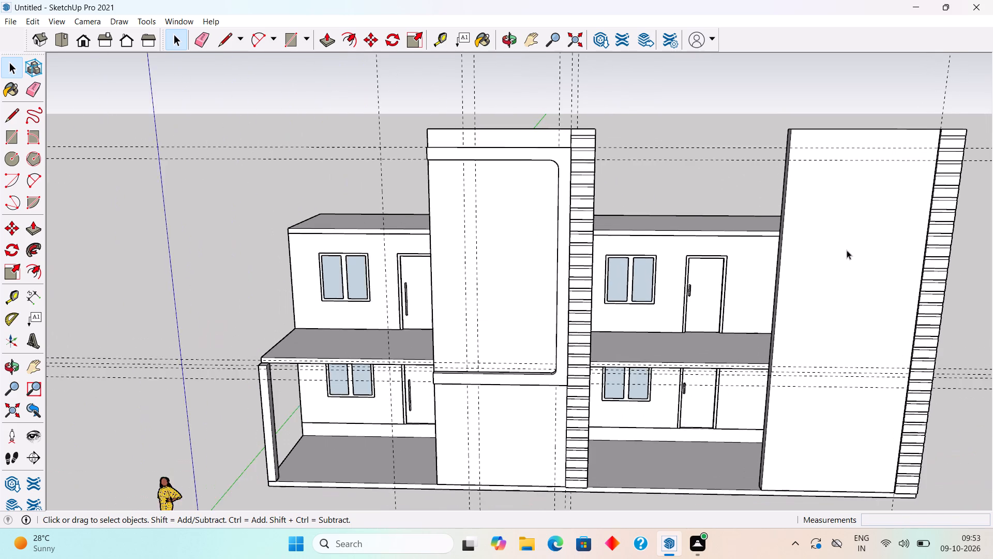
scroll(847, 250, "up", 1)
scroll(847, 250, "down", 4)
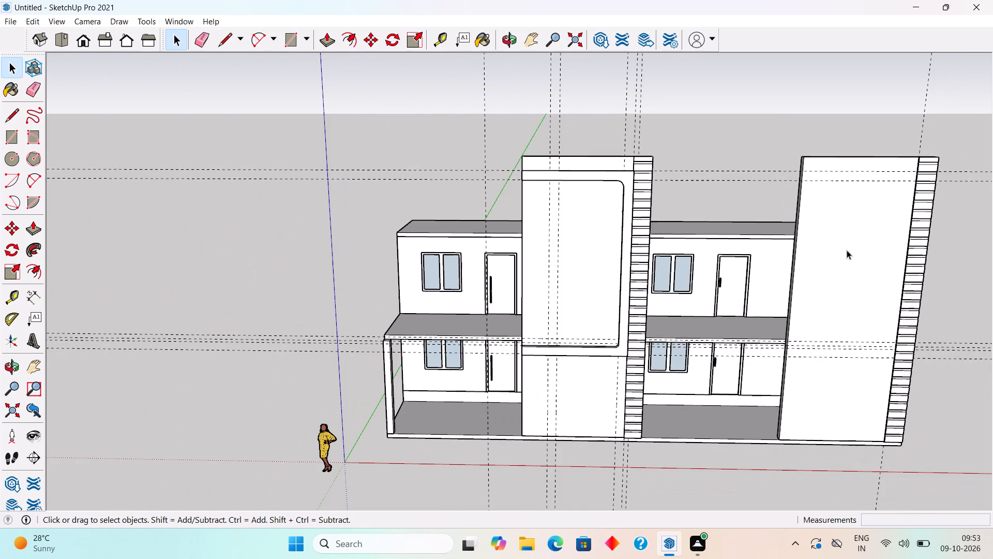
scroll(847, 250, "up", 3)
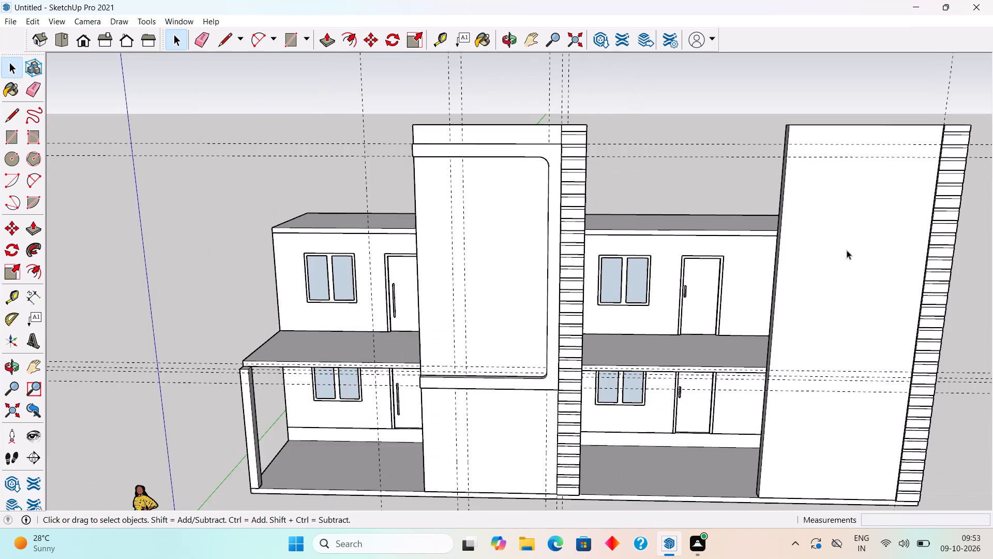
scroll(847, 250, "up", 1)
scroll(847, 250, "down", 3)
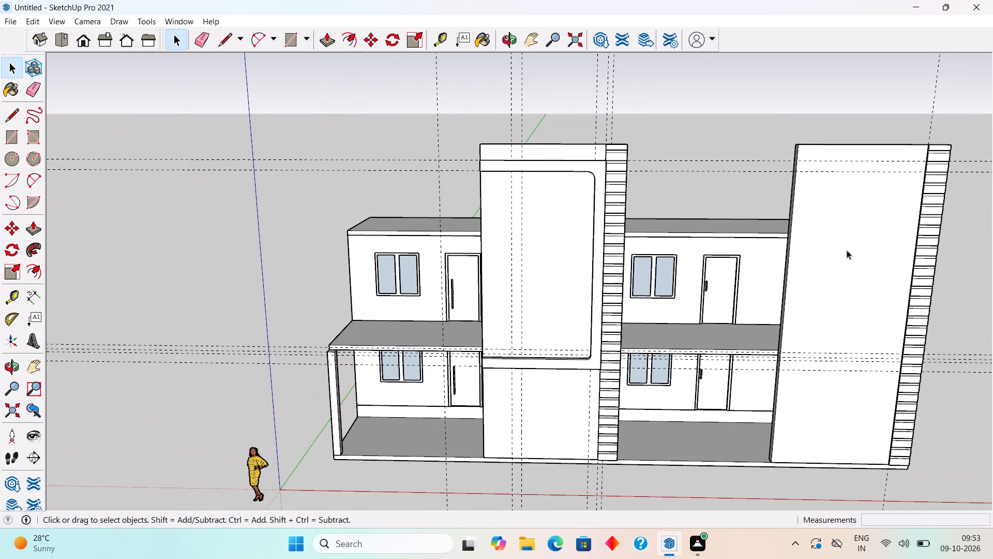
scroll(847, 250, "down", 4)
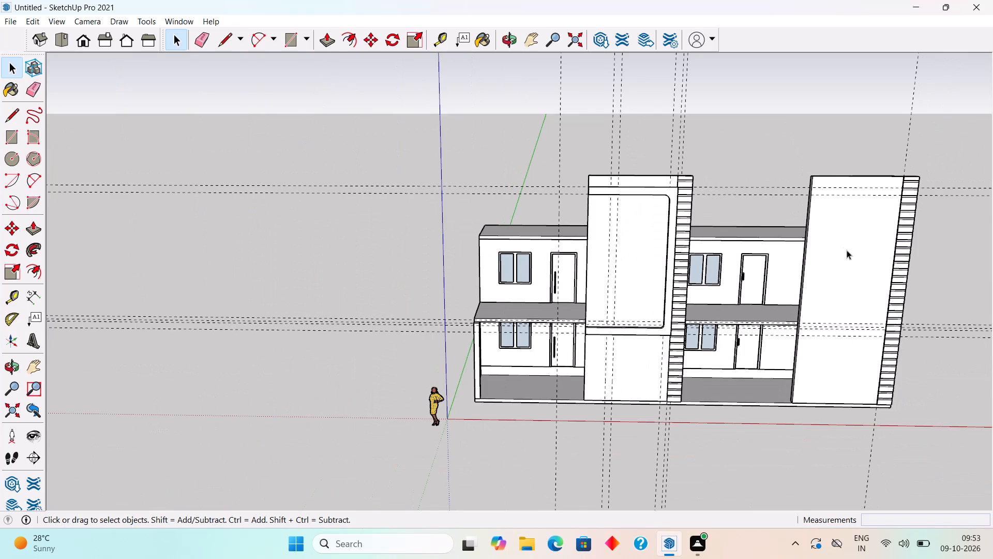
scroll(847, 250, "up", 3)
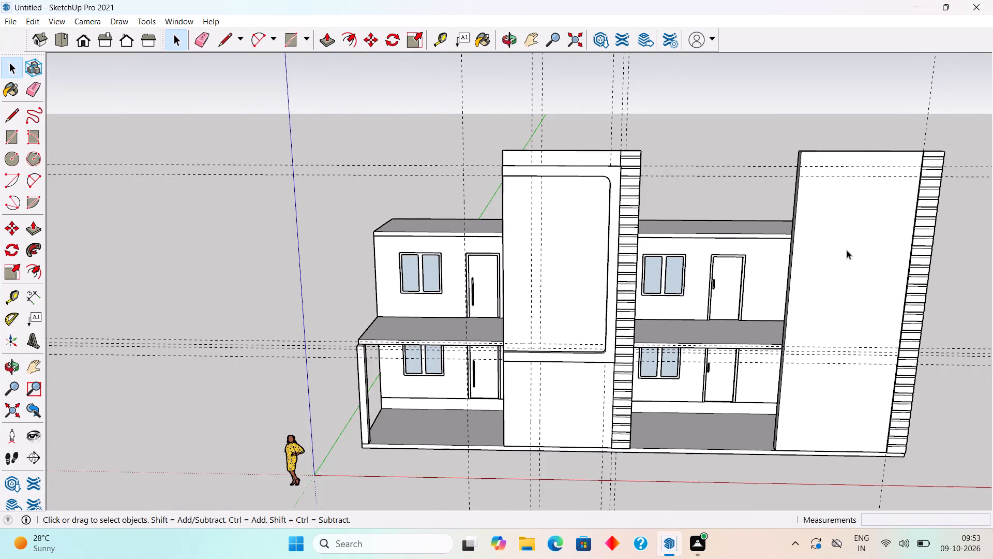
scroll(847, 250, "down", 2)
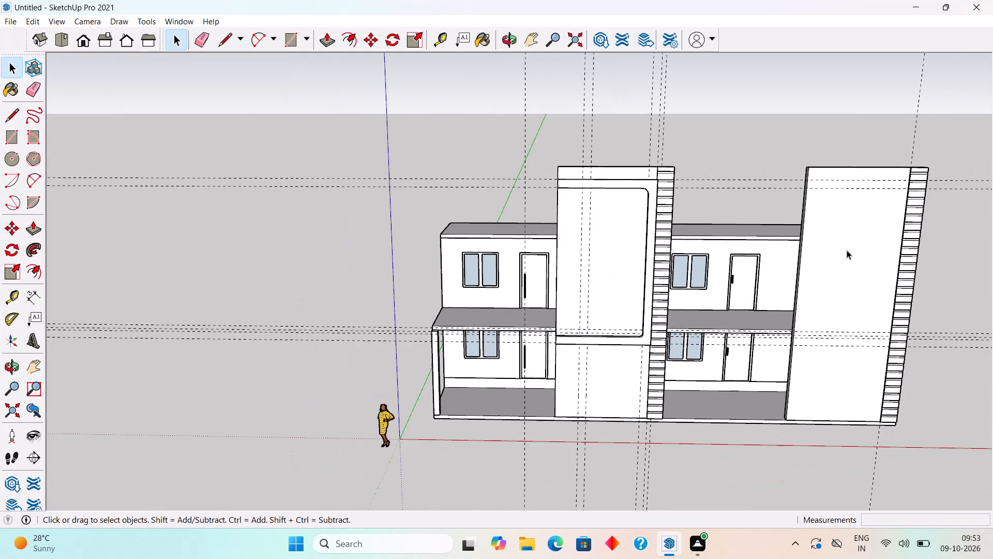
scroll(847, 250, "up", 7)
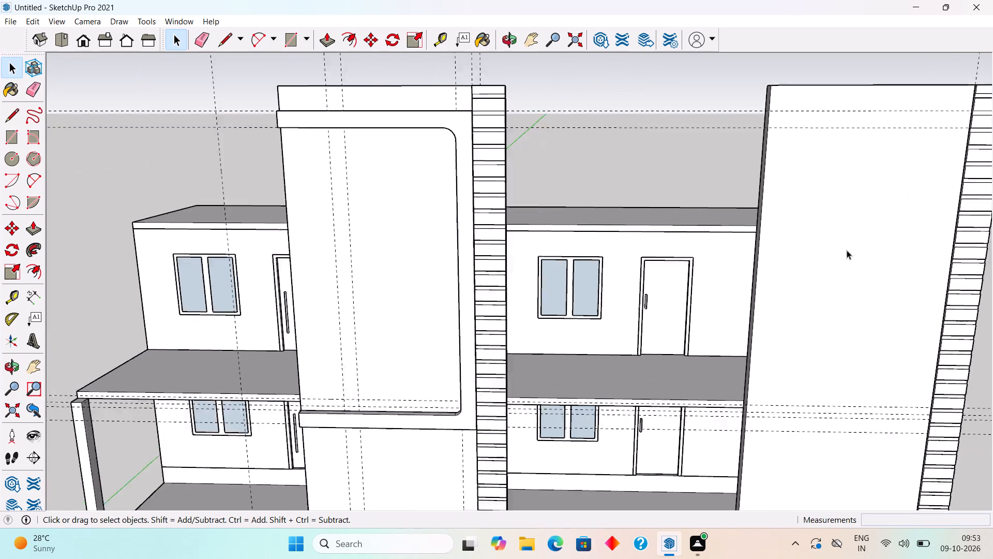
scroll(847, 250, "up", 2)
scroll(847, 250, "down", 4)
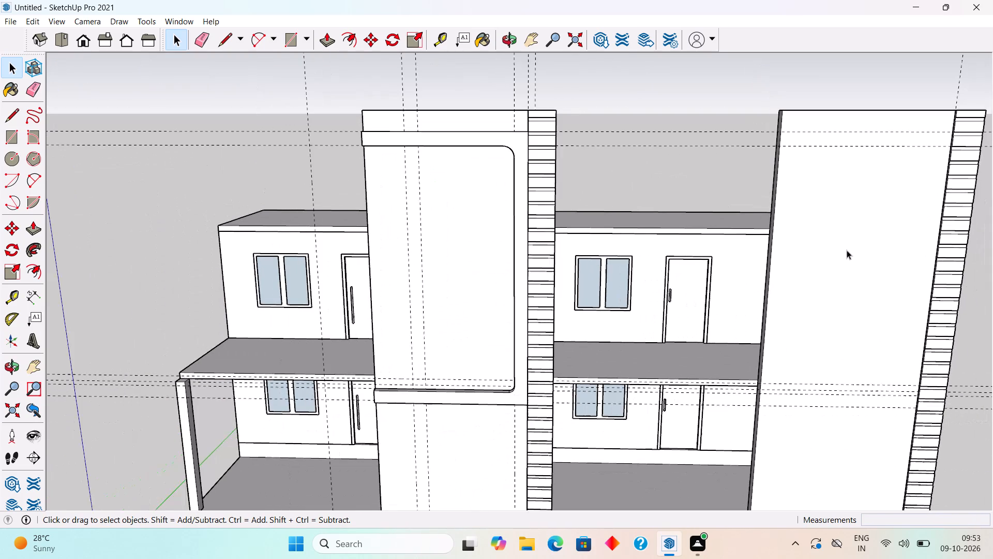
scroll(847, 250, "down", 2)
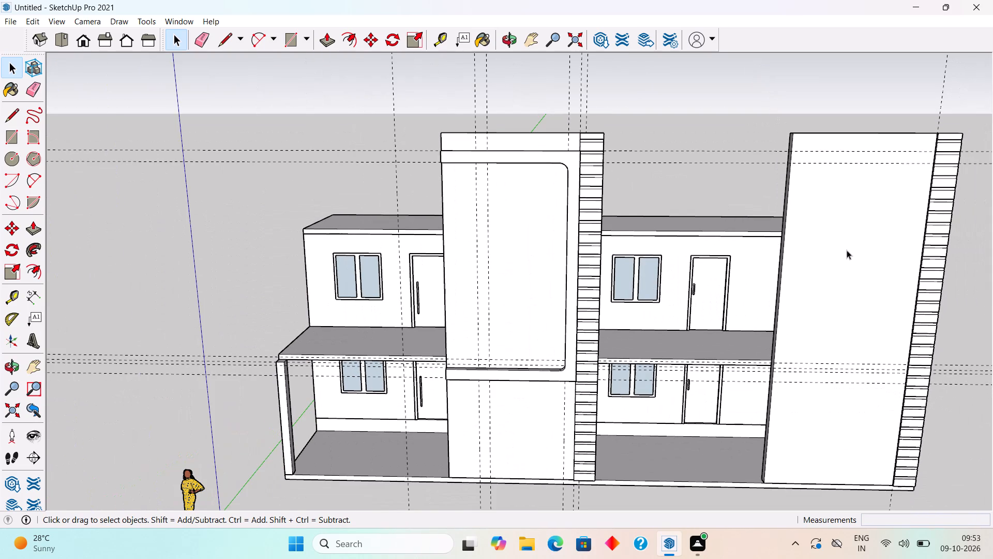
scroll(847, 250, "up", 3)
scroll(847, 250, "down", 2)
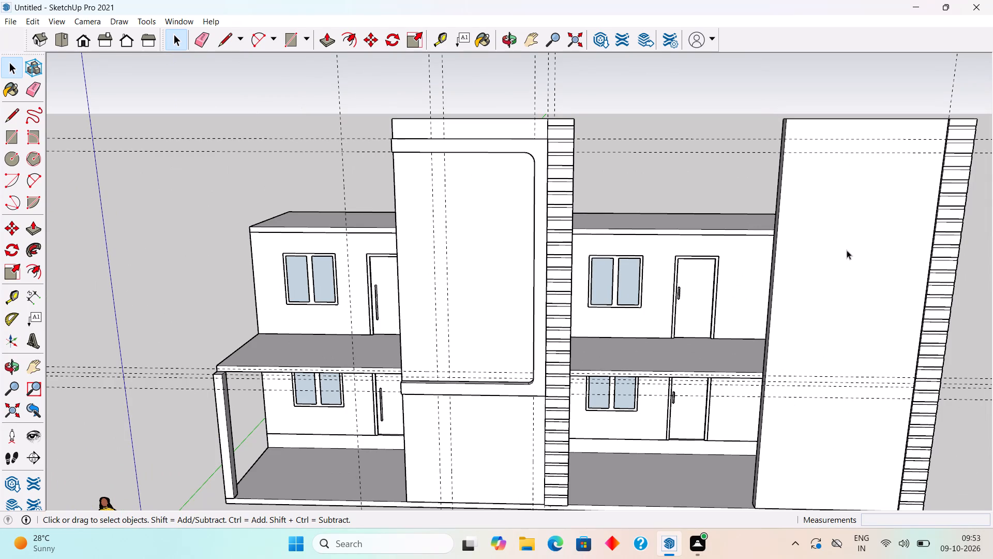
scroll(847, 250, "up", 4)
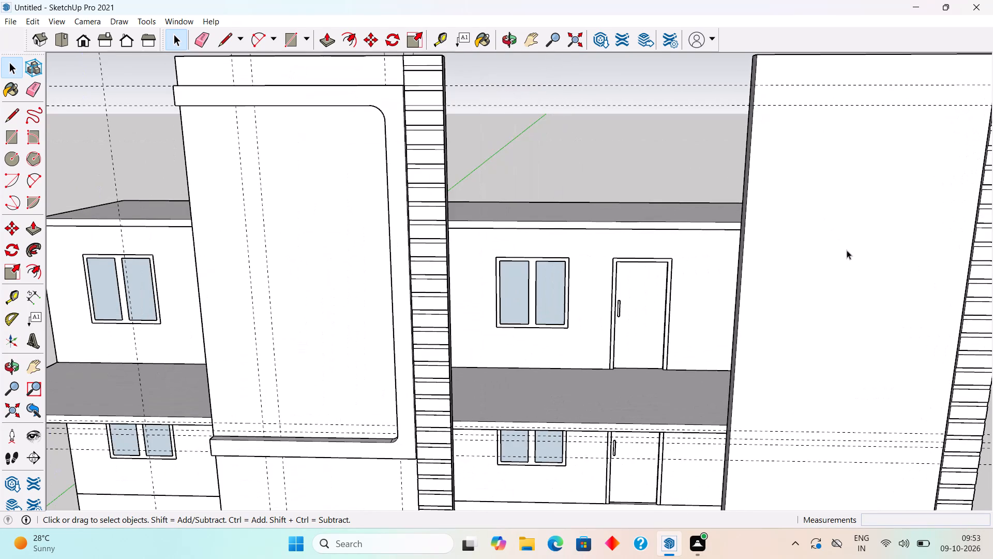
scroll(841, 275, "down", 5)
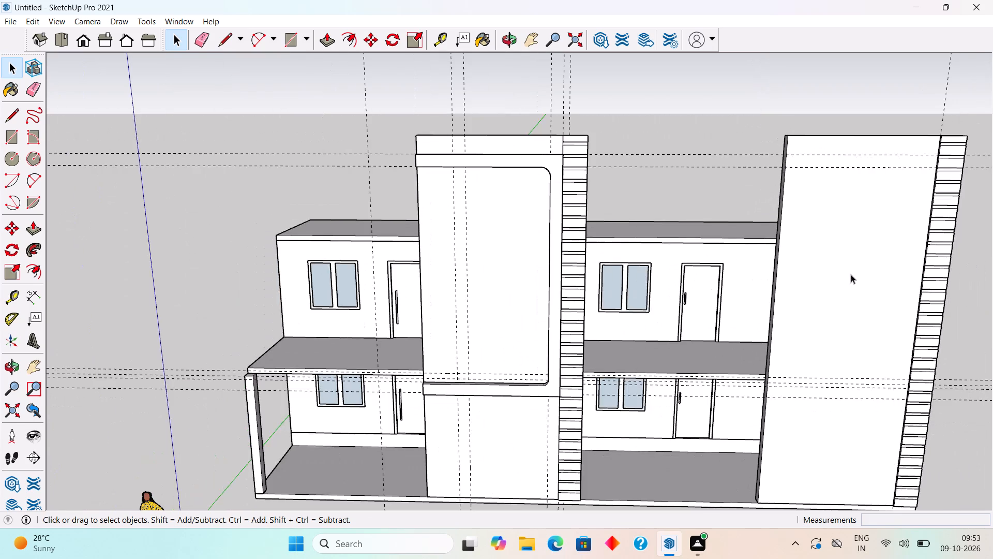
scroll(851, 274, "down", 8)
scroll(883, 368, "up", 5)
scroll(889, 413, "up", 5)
Examine the plain tall wall panel, its ribbed strip and the building's side and base slab from oblique and low angles.
middle_click_drag(890, 413, 966, 407)
scroll(966, 407, "down", 5)
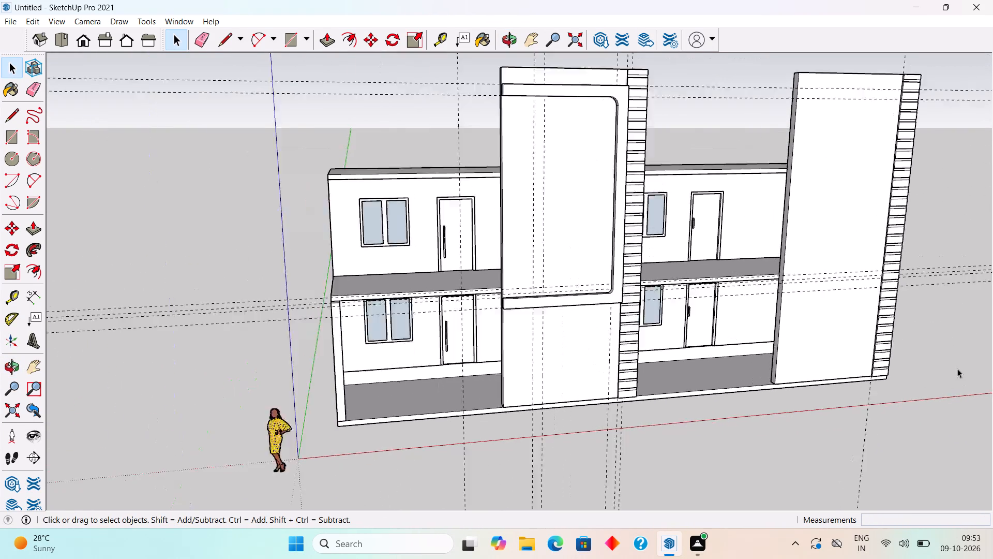
scroll(957, 369, "down", 4)
scroll(956, 203, "up", 3)
middle_click_drag(927, 262, 914, 269)
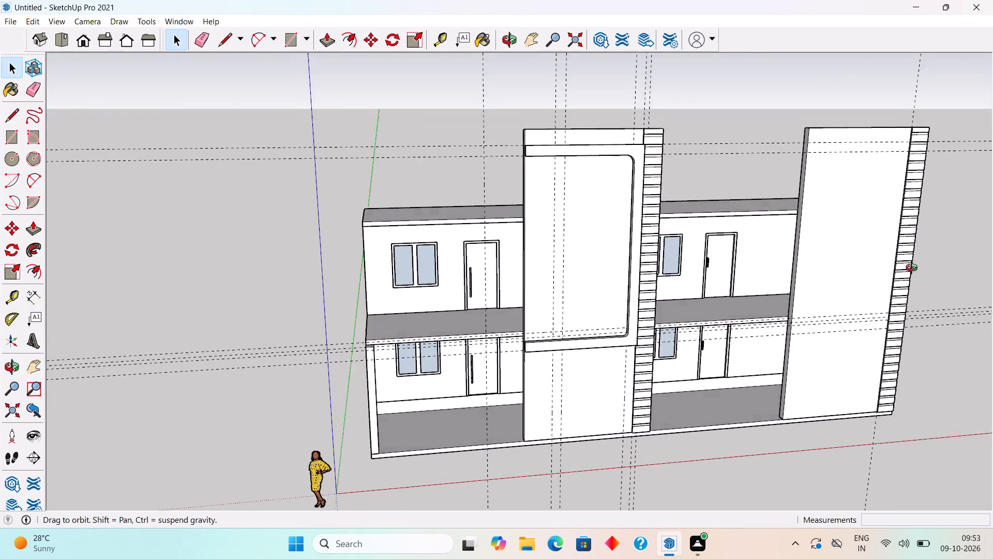
middle_click_drag(914, 269, 571, 223)
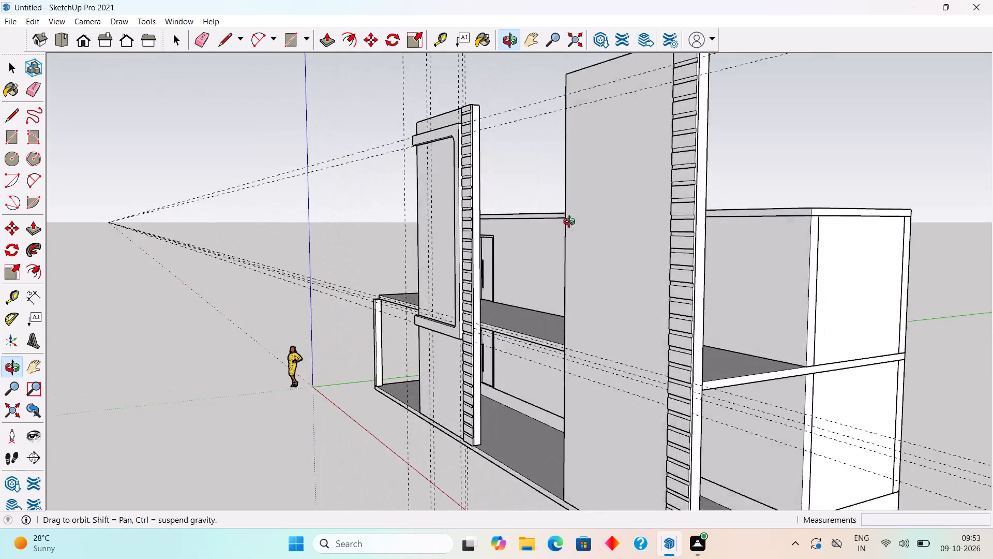
middle_click_drag(571, 223, 600, 212)
scroll(600, 212, "down", 2)
scroll(639, 271, "up", 3)
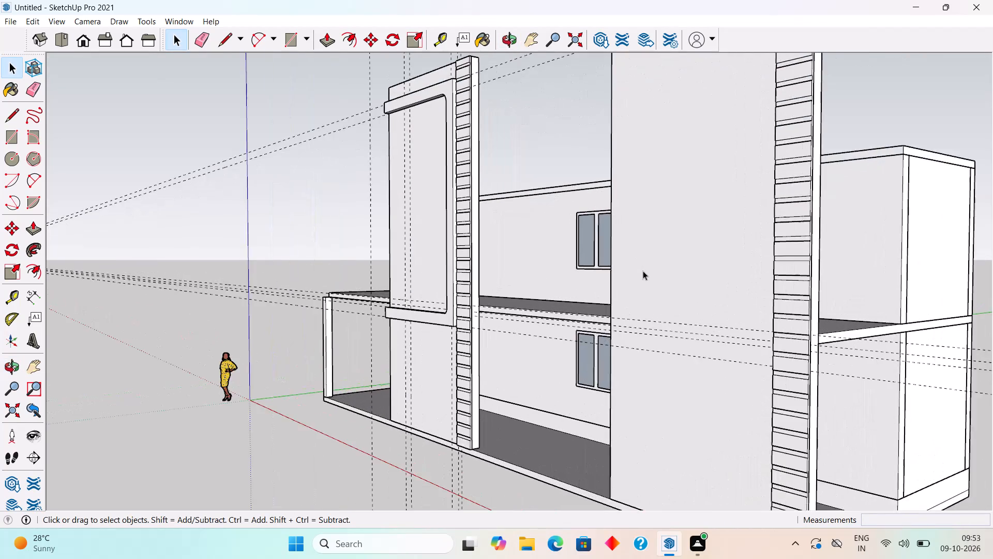
scroll(643, 271, "up", 6)
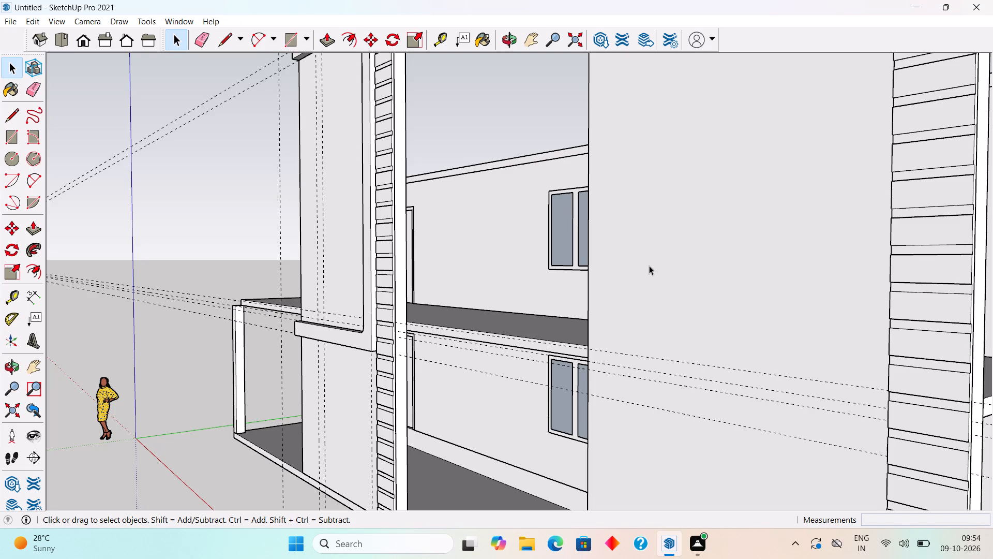
scroll(649, 266, "up", 5)
scroll(650, 265, "down", 15)
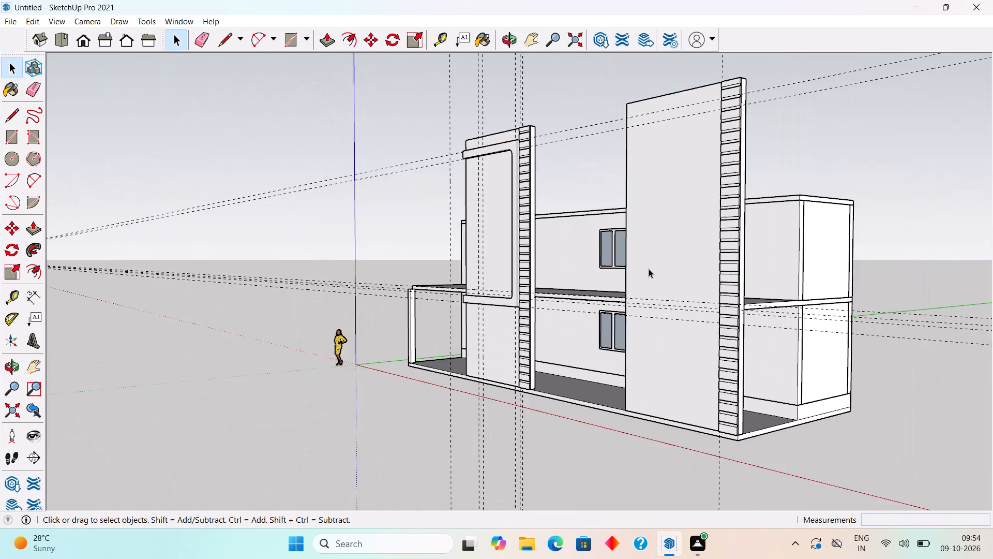
scroll(649, 269, "down", 1)
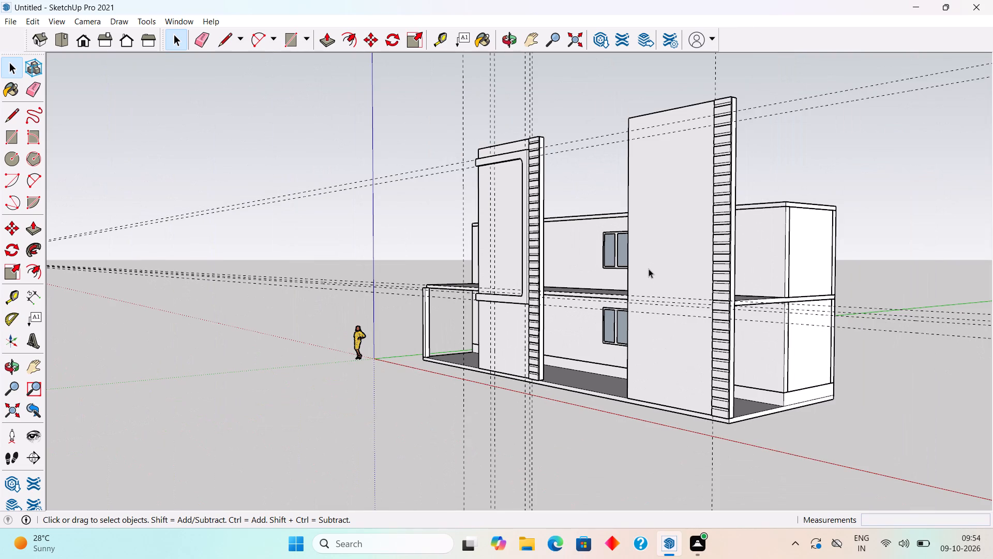
scroll(649, 269, "down", 5)
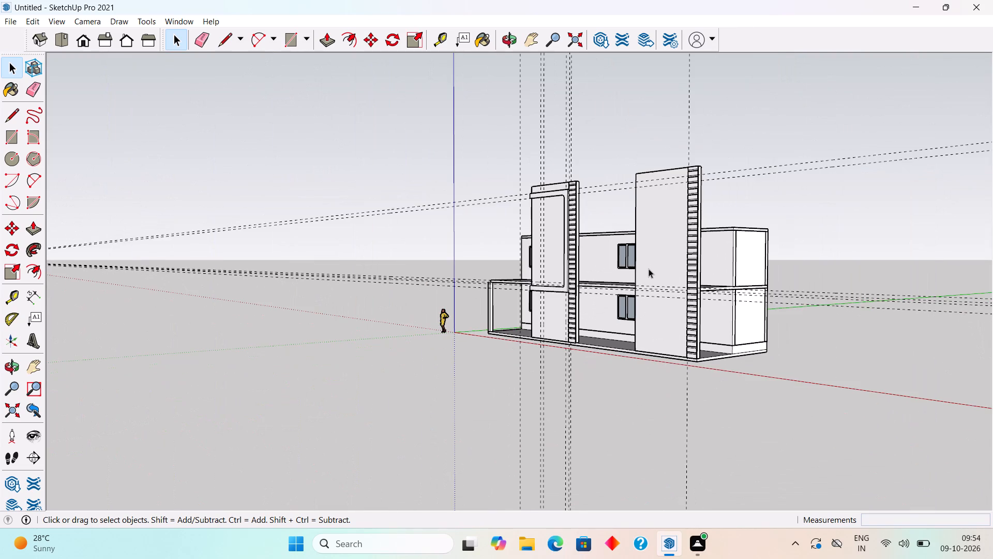
scroll(649, 269, "up", 5)
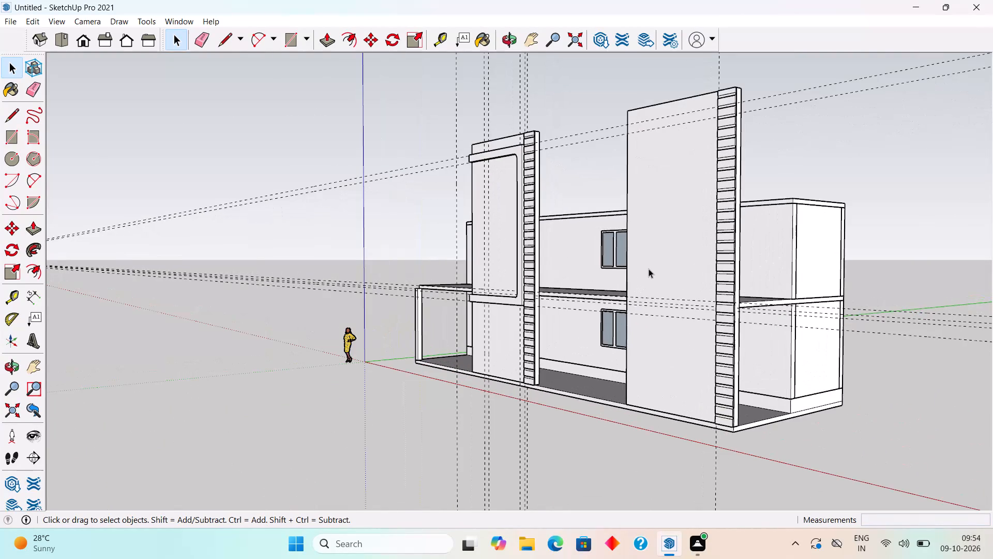
scroll(649, 269, "down", 4)
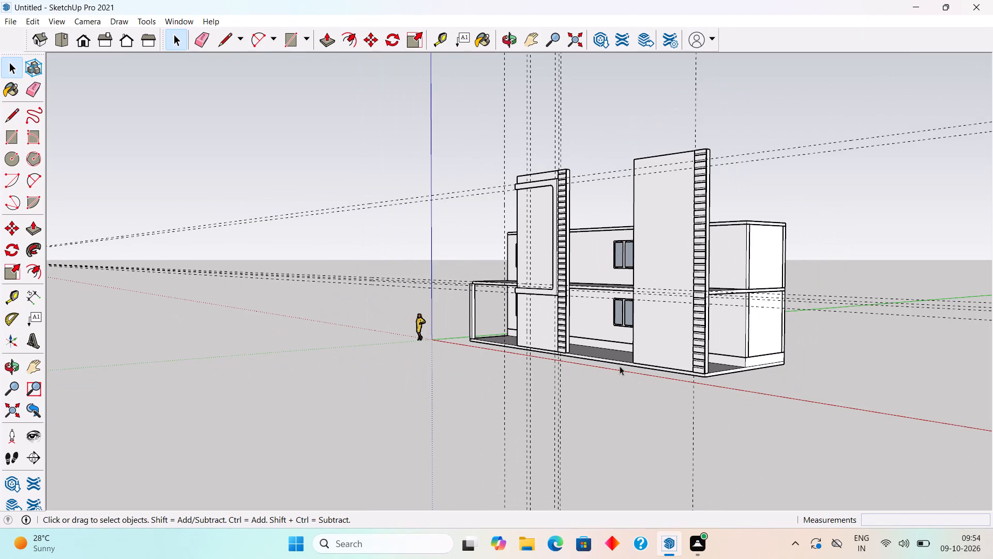
middle_click_drag(613, 379, 621, 334)
scroll(621, 334, "up", 3)
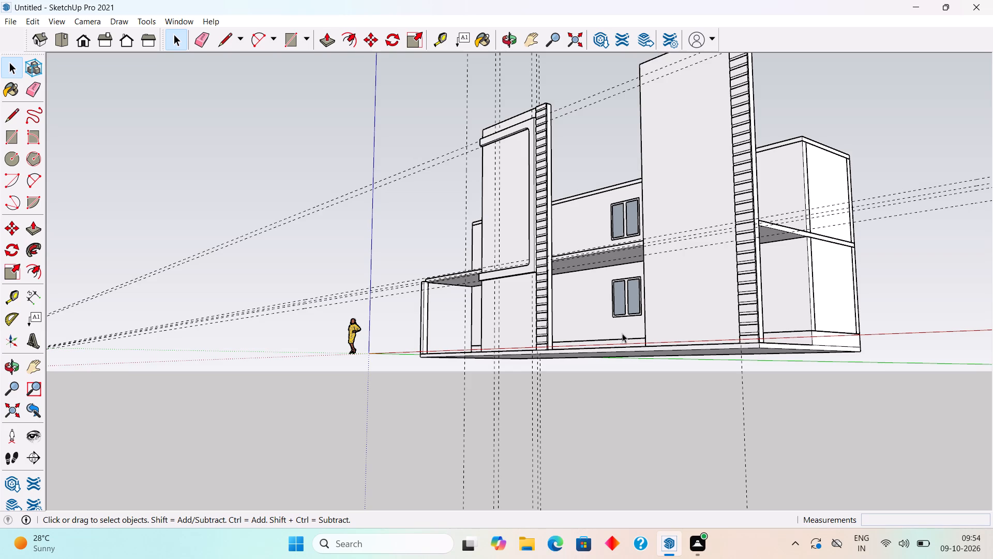
scroll(623, 333, "down", 5)
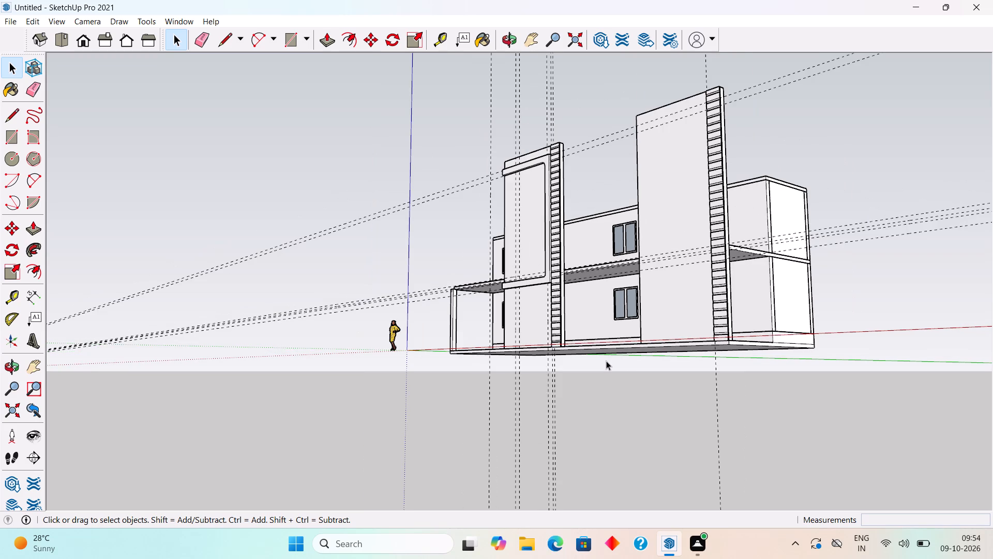
scroll(606, 361, "up", 4)
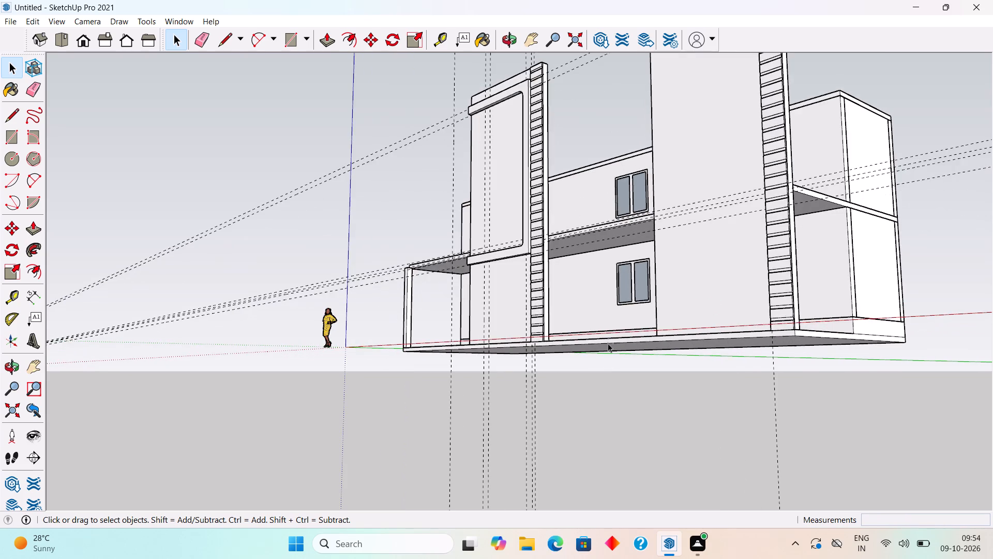
Examine the building's front facade from low and frontal angles, finishing on the plain tall wall panel beside its ribbed strip.
scroll(608, 336, "down", 5)
scroll(608, 336, "up", 2)
middle_click_drag(608, 331, 608, 334)
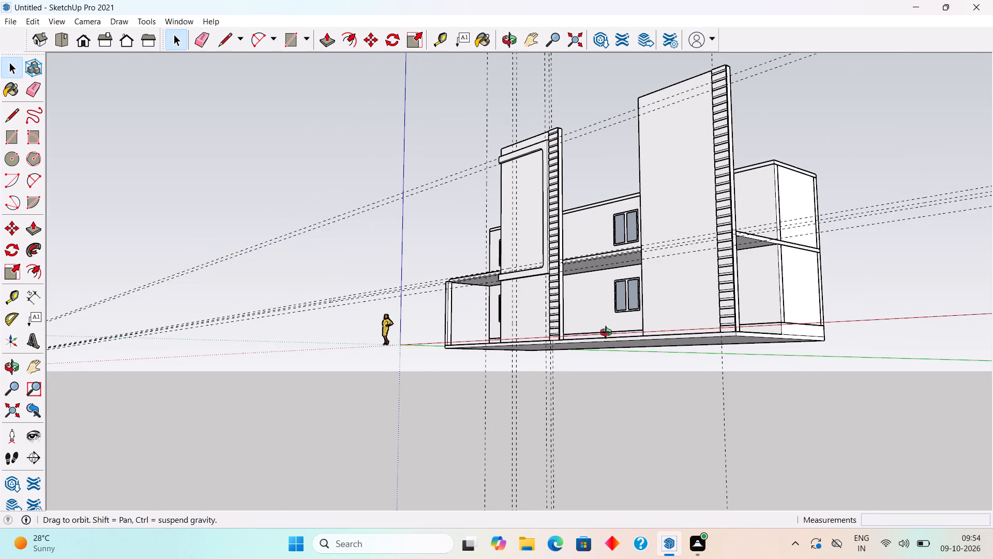
middle_click_drag(608, 334, 795, 374)
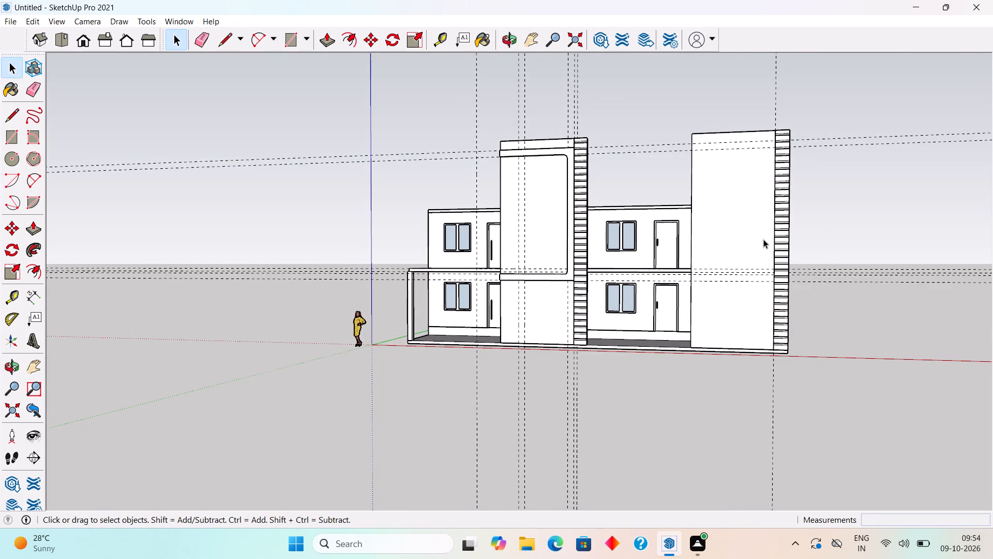
scroll(758, 242, "up", 1)
middle_click_drag(741, 258, 810, 261)
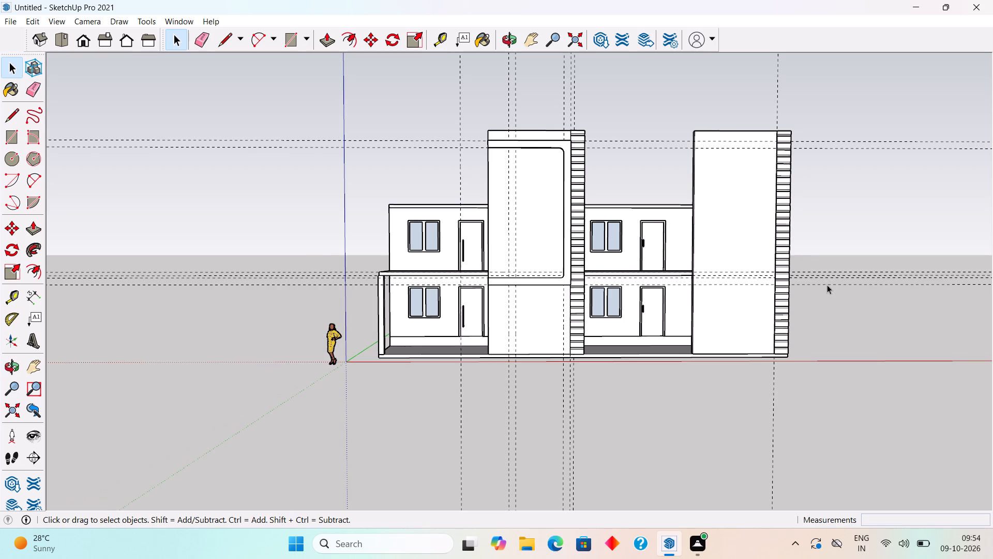
scroll(803, 299, "up", 5)
scroll(750, 299, "up", 2)
middle_click_drag(725, 293, 731, 311)
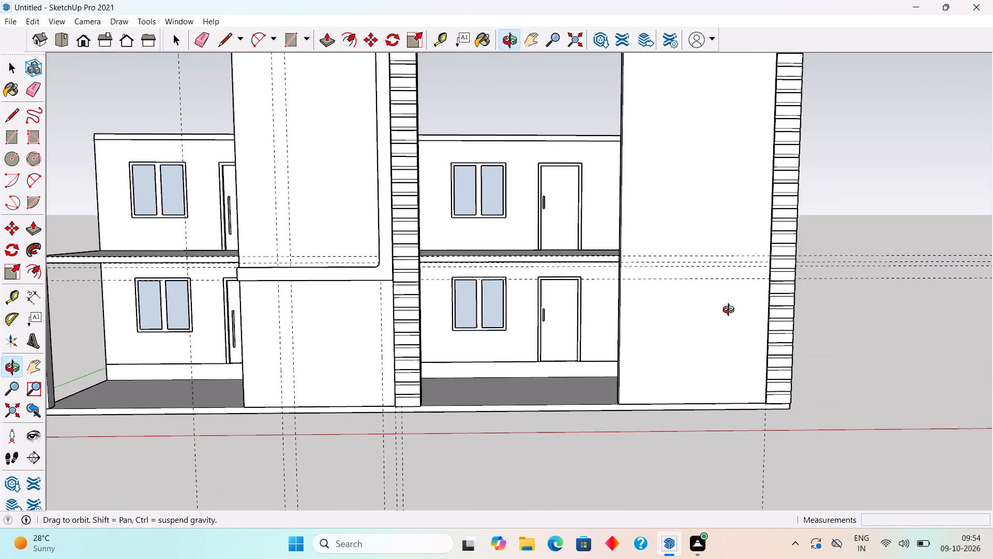
middle_click_drag(731, 311, 734, 315)
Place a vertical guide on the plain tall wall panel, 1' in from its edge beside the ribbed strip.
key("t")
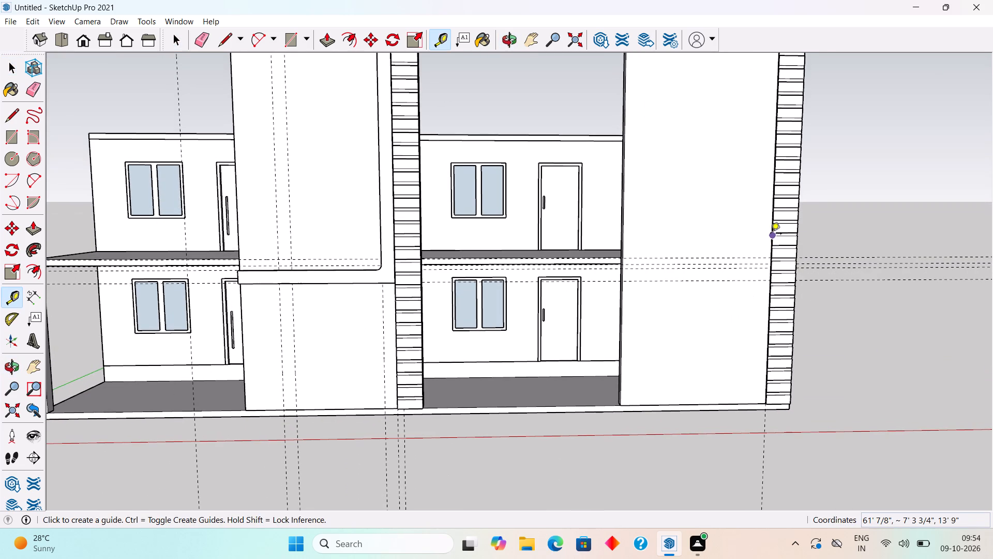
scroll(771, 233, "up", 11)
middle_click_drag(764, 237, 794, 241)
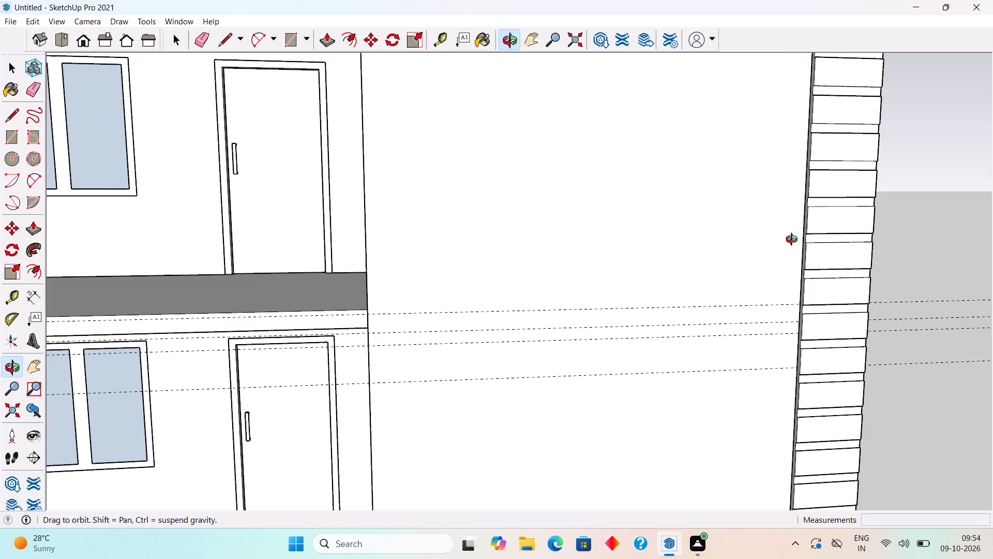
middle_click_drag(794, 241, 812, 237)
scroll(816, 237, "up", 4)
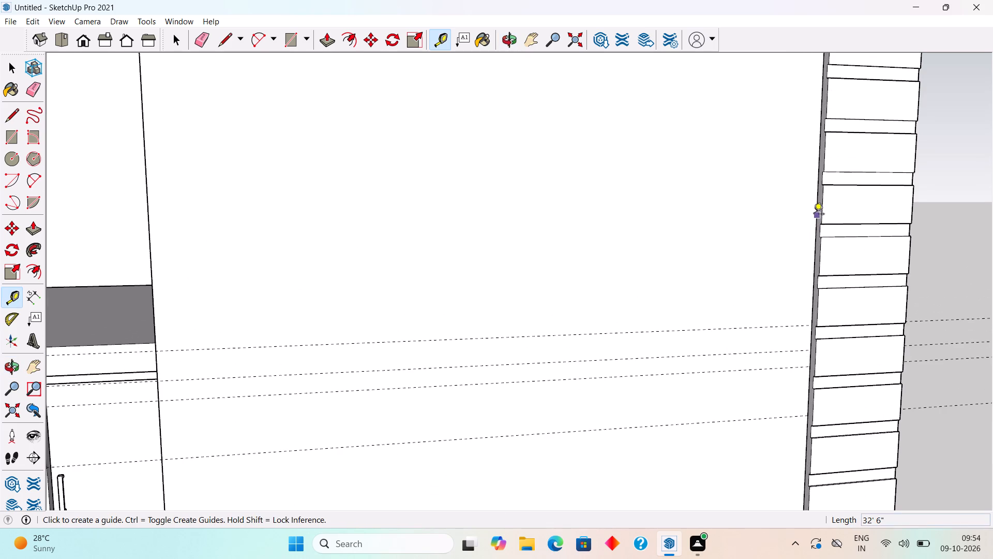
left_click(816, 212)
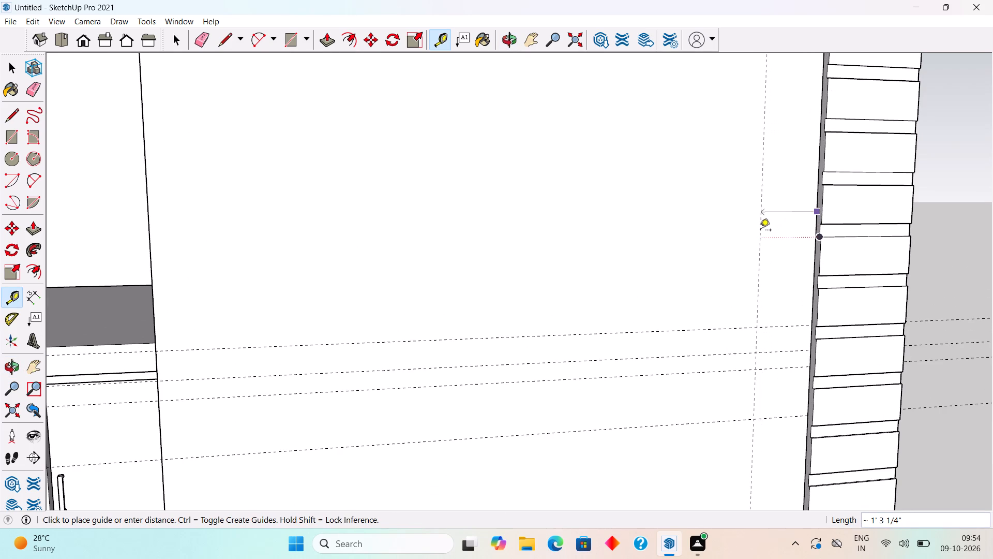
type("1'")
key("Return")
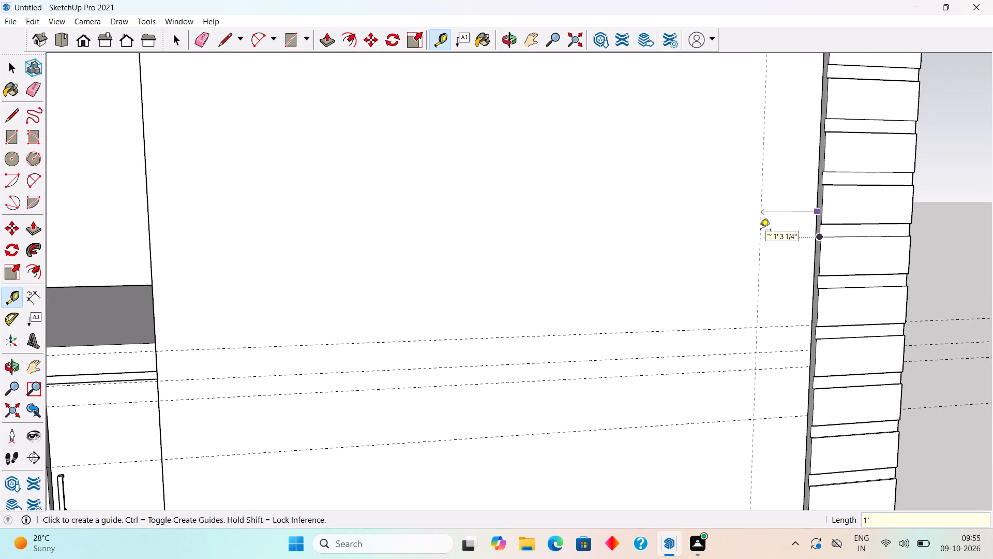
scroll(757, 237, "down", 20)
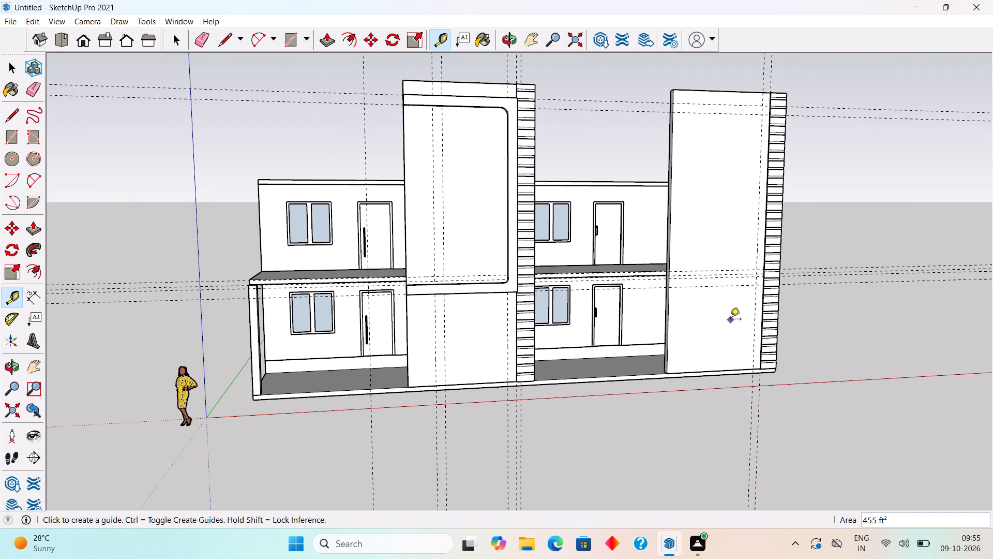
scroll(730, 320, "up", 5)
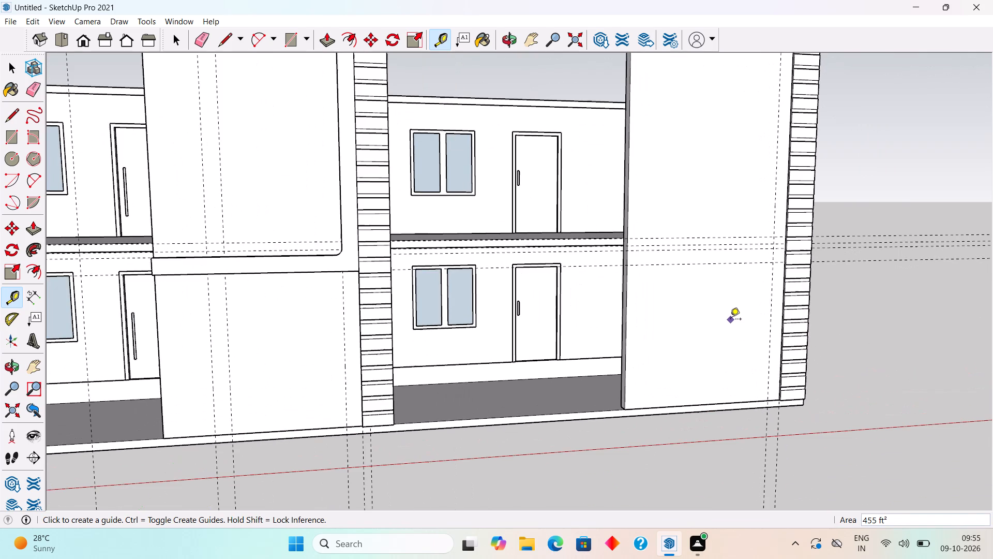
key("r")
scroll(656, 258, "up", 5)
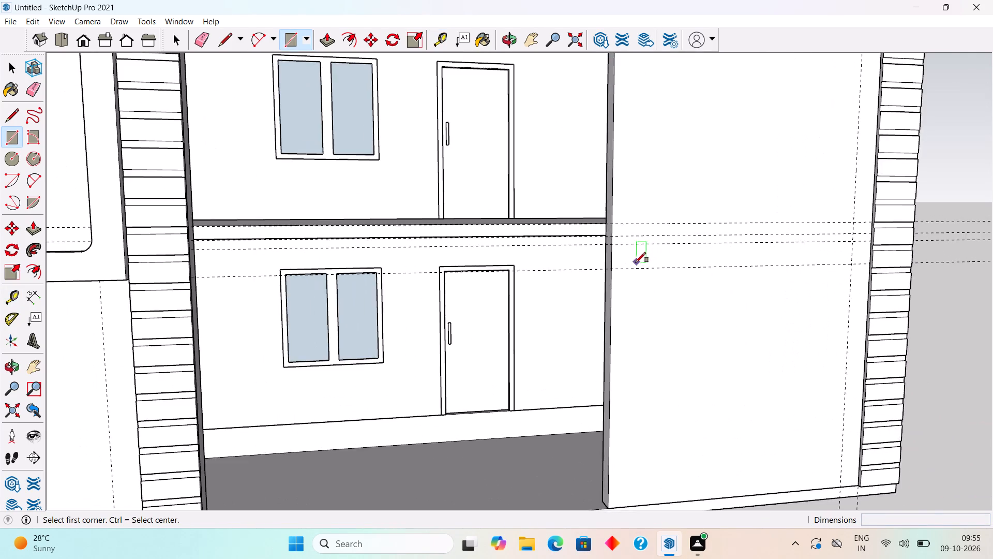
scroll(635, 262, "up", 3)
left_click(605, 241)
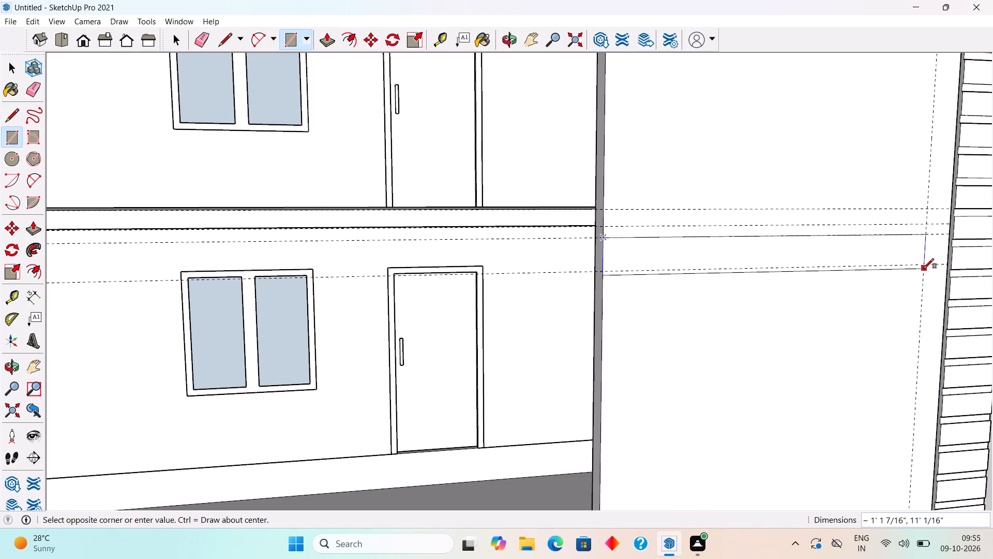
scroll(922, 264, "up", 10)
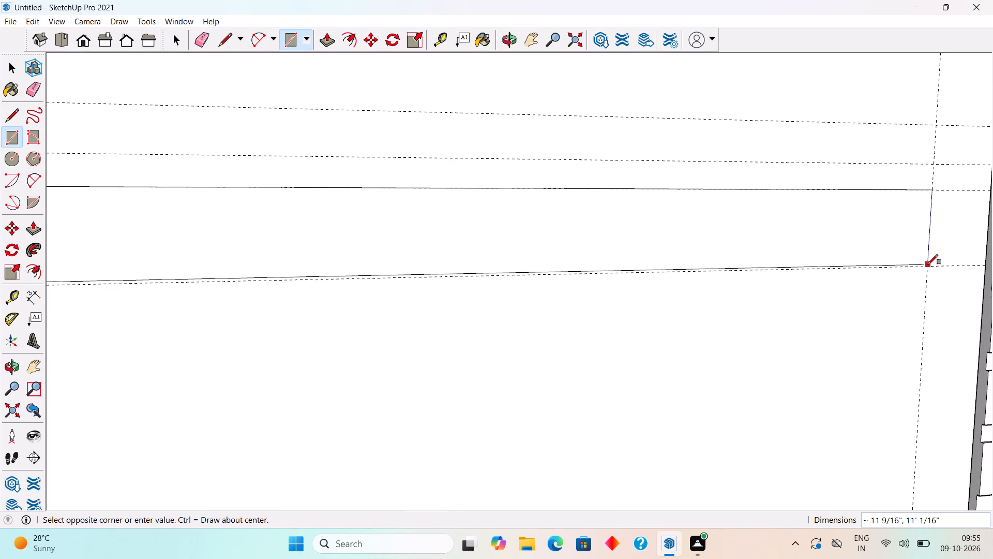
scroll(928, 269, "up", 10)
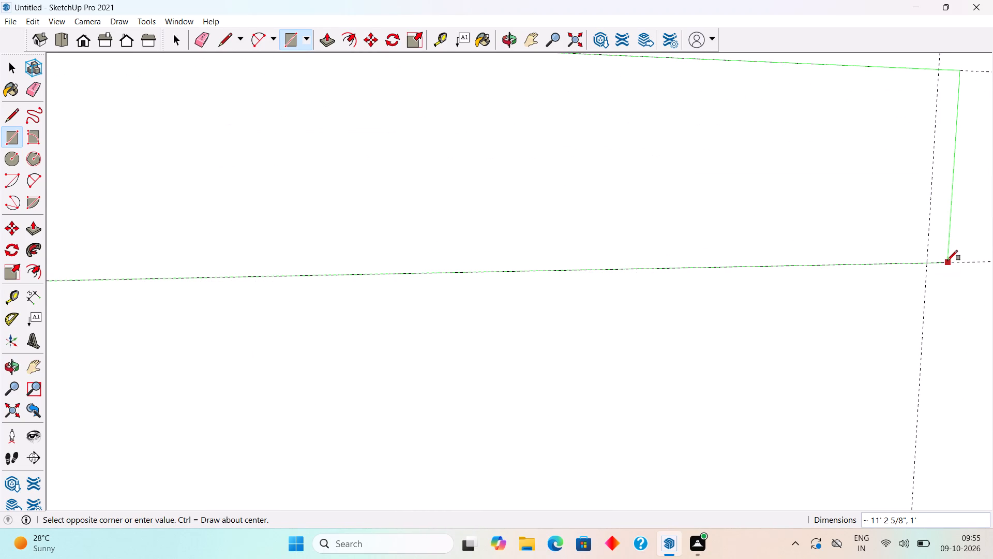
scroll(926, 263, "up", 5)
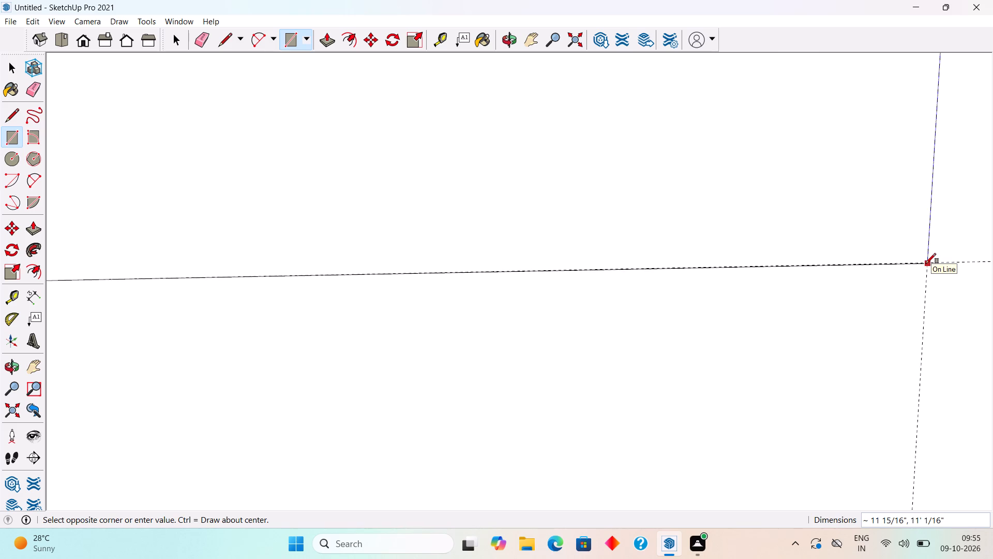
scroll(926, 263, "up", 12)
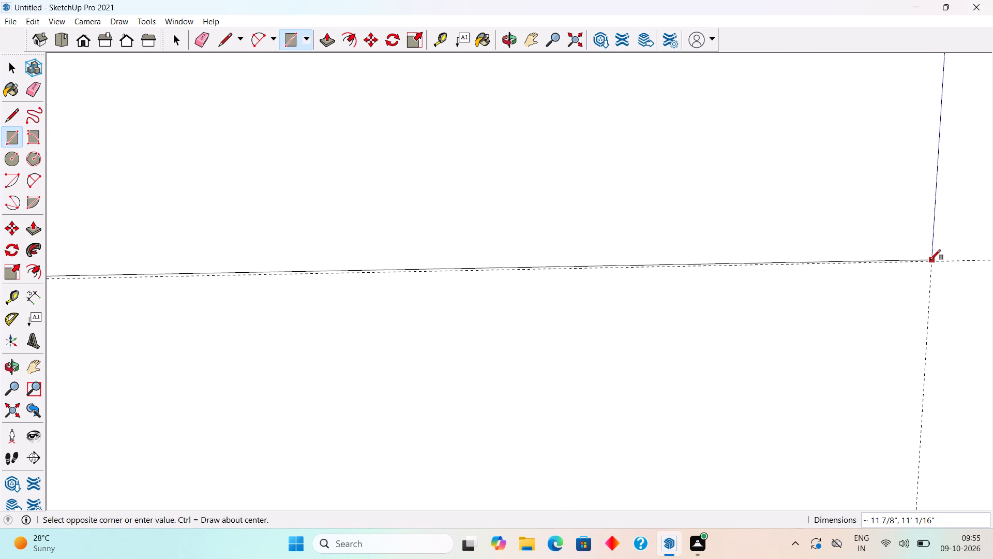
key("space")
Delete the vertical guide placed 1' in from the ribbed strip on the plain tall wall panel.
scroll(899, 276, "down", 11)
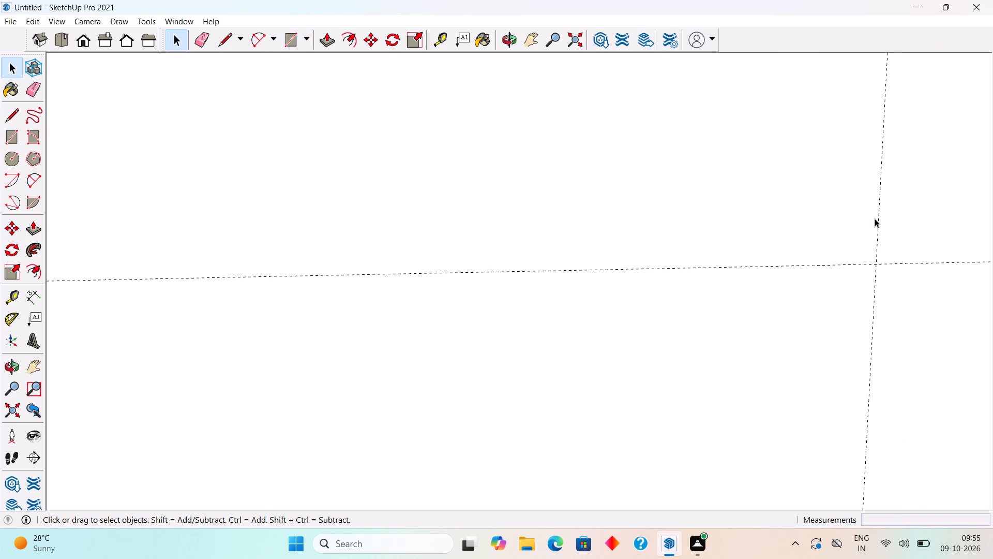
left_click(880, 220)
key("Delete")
Place a vertical guide 1' in from the plain wall panel's own front edge beside the ribbed strip.
scroll(865, 234, "down", 16)
middle_click_drag(981, 281, 992, 289)
scroll(935, 218, "up", 1)
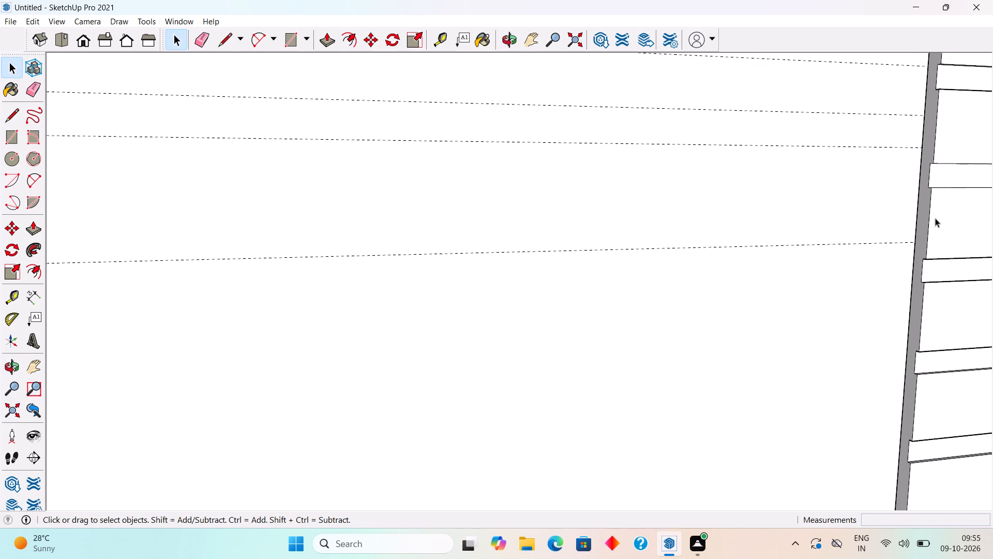
scroll(935, 218, "up", 3)
key("t")
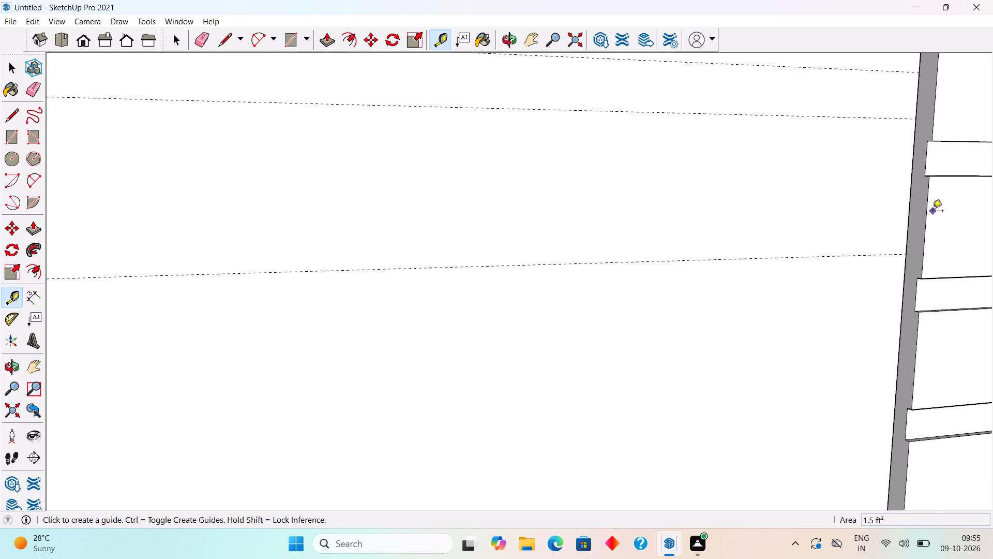
left_click(912, 190)
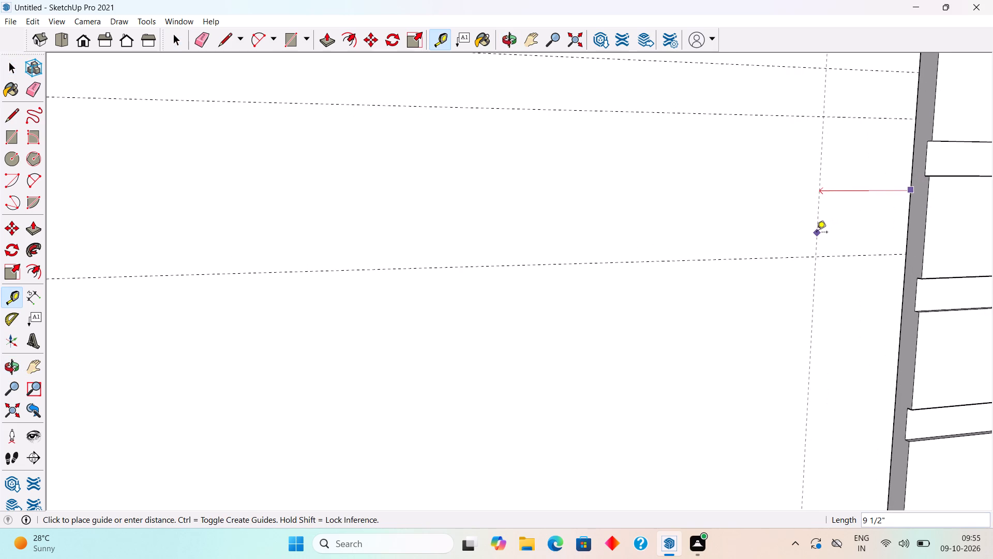
type("1'")
key("Return")
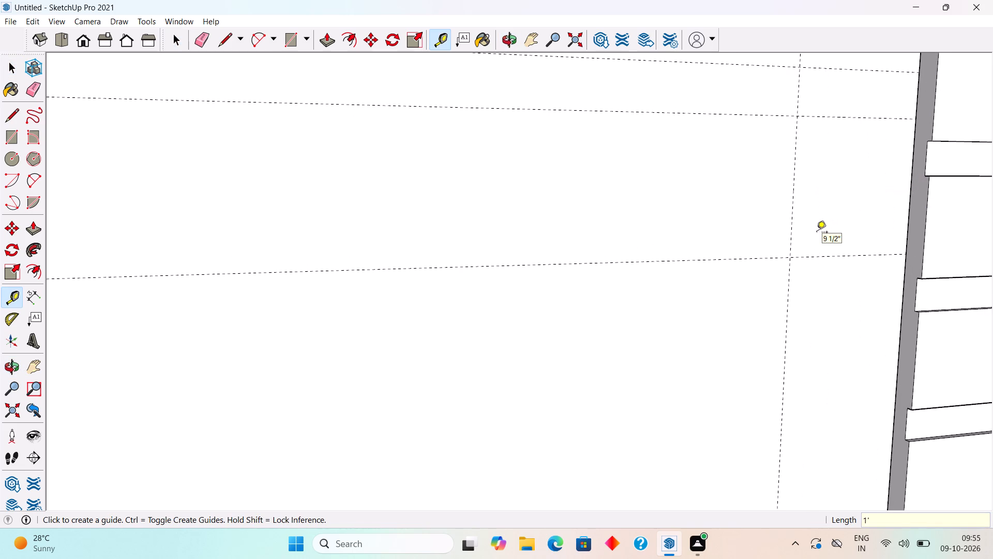
key("space")
Draw an 11' by 1' rectangle on the plain wall panel between the two lowest horizontal guides, from the vertical guide to the panel's far edge.
key("r")
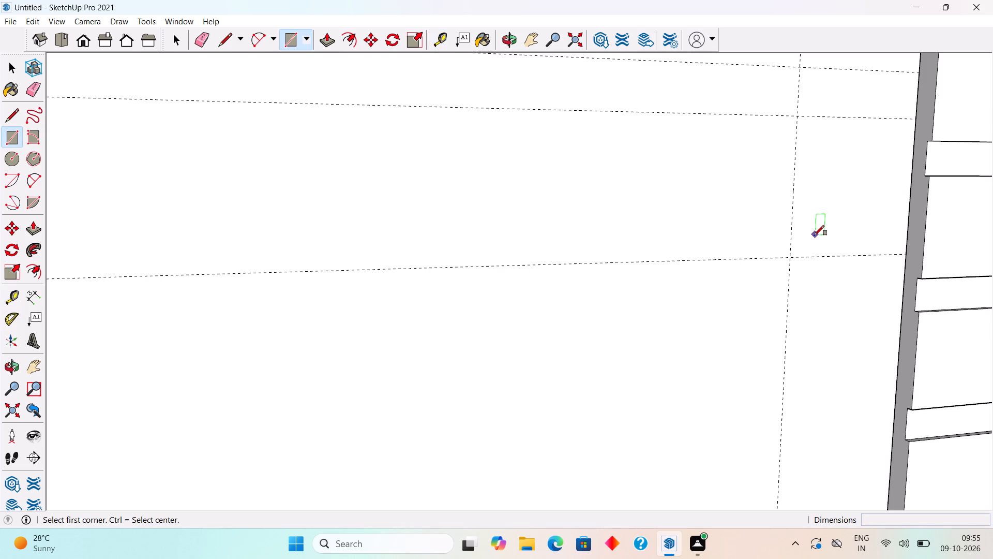
left_click(798, 114)
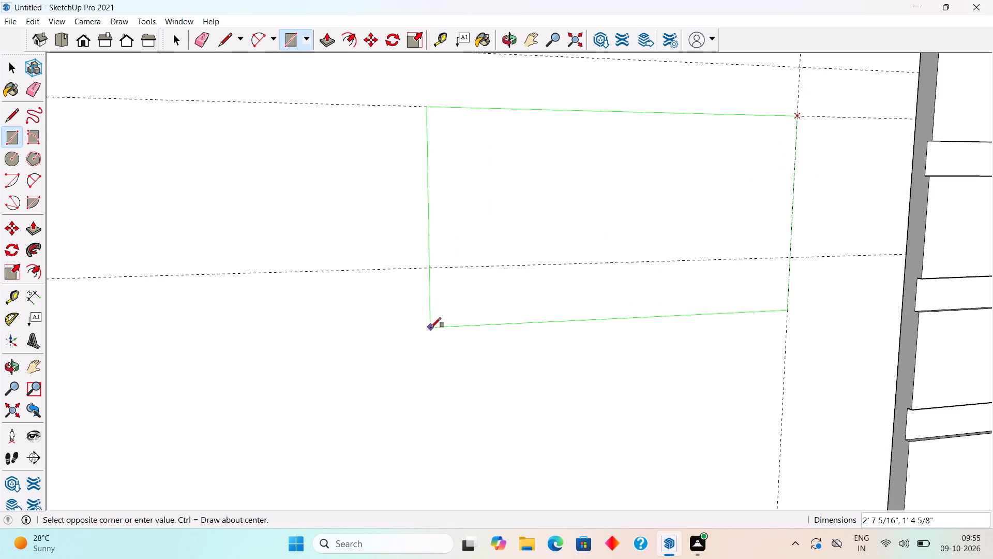
scroll(431, 328, "down", 17)
scroll(305, 310, "down", 4)
scroll(155, 340, "up", 2)
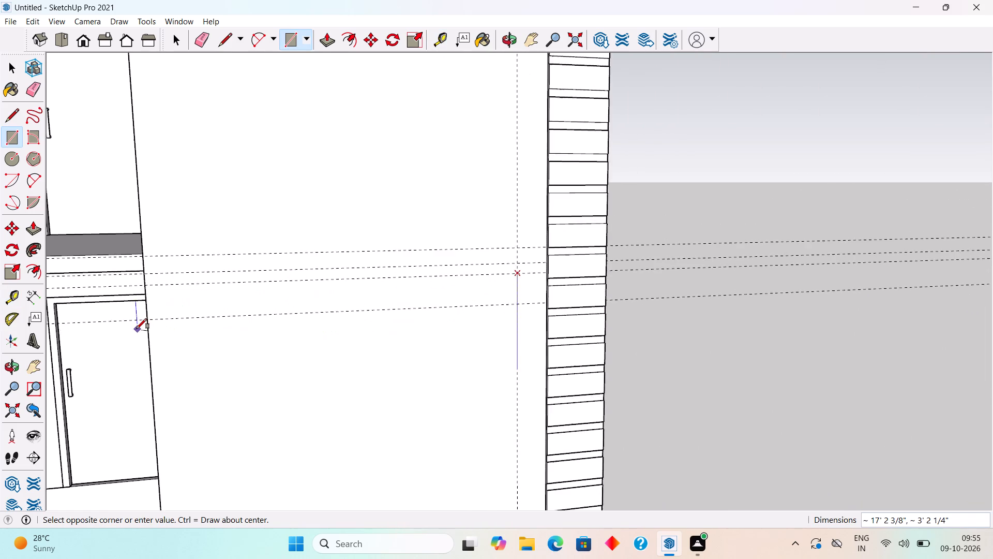
scroll(137, 329, "up", 6)
left_click(166, 304)
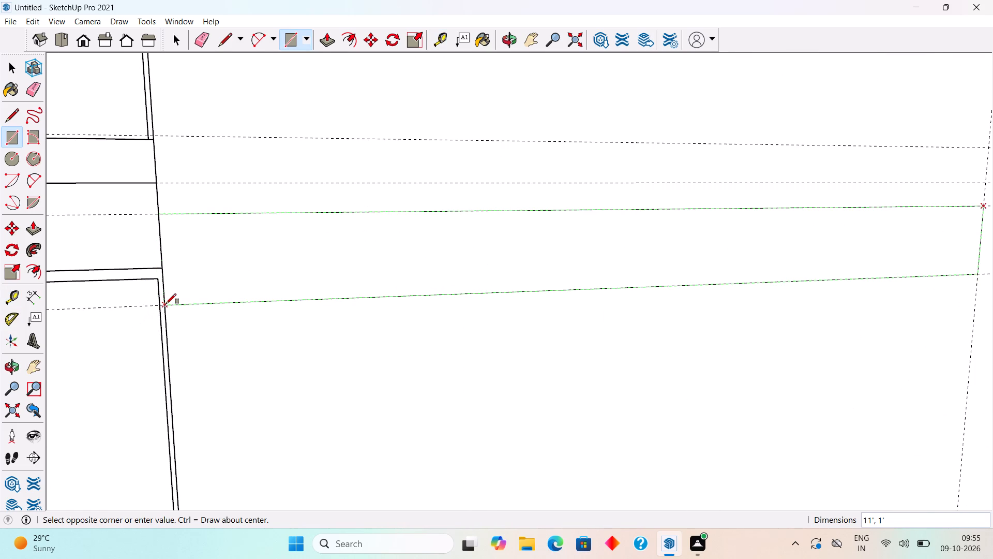
scroll(166, 304, "down", 15)
scroll(314, 306, "down", 4)
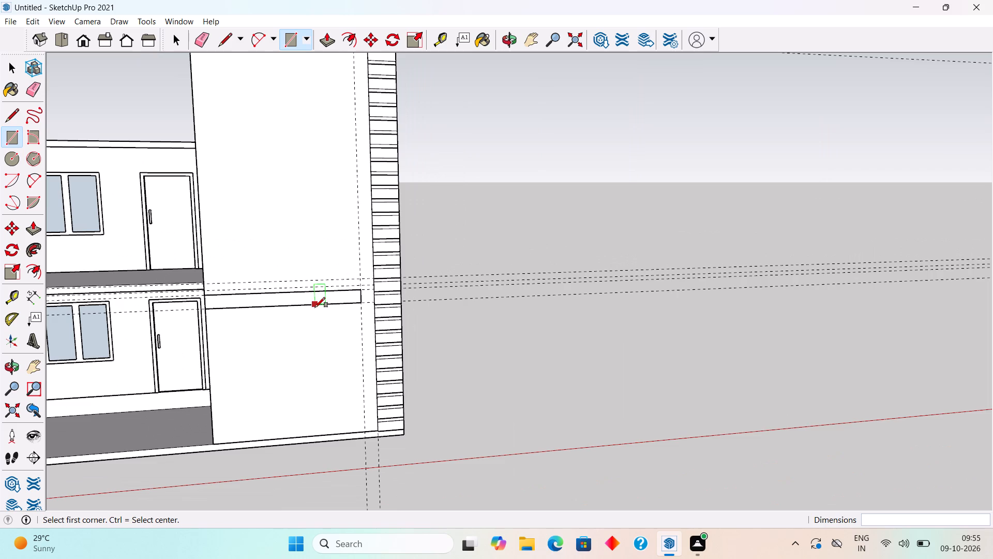
scroll(422, 230, "down", 3)
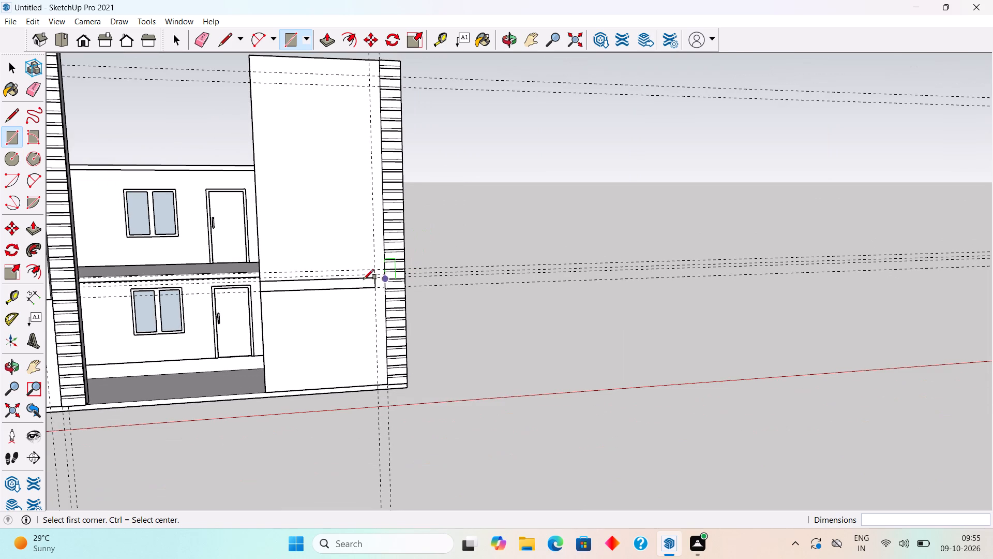
key("space")
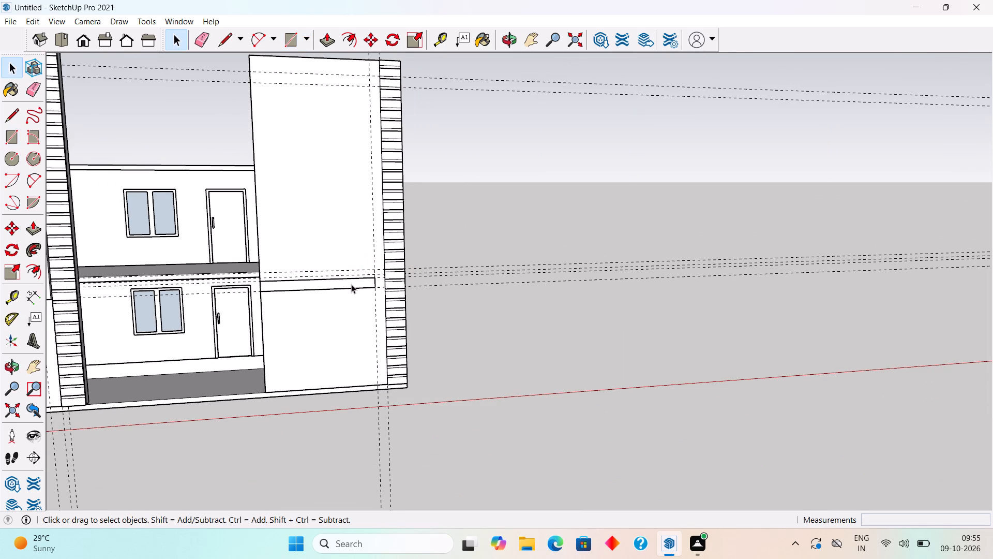
left_click(351, 284)
Draw a 1' by 20' 10" vertical rectangle on the plain wall panel, from the upper guide down to the lower band's bottom corner beside the ribbed strip.
scroll(351, 284, "up", 1)
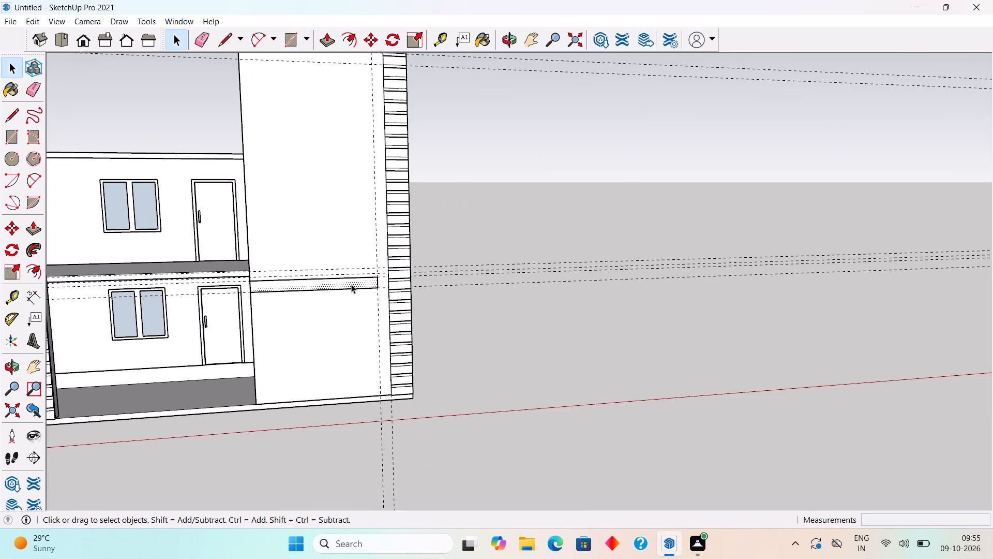
scroll(351, 284, "down", 4)
scroll(377, 114, "up", 4)
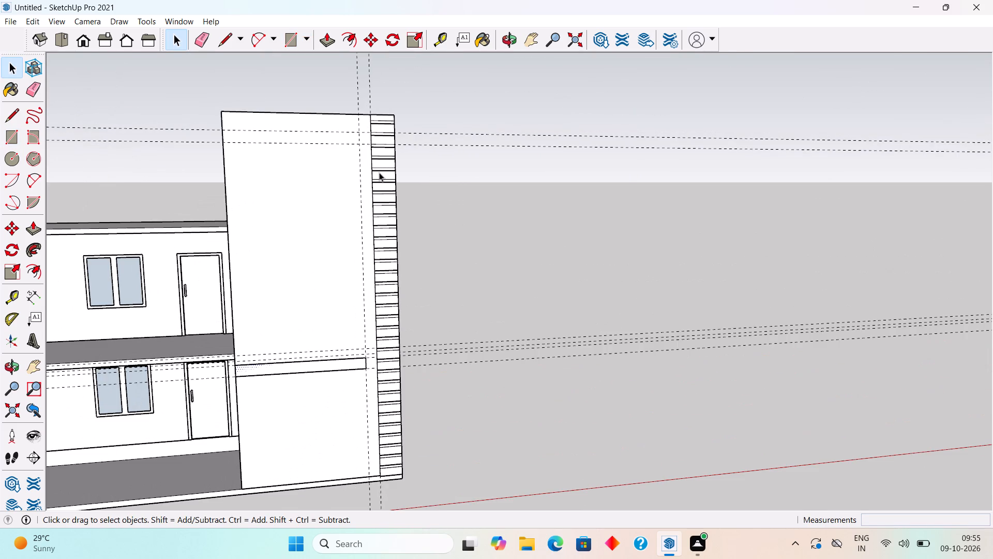
key("r")
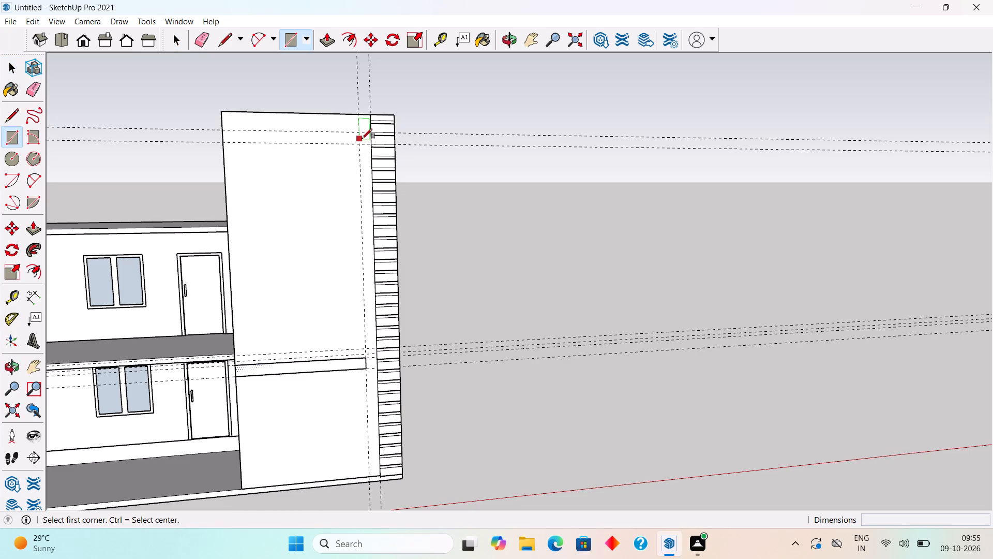
left_click(358, 131)
scroll(379, 330, "up", 5)
scroll(364, 386, "up", 3)
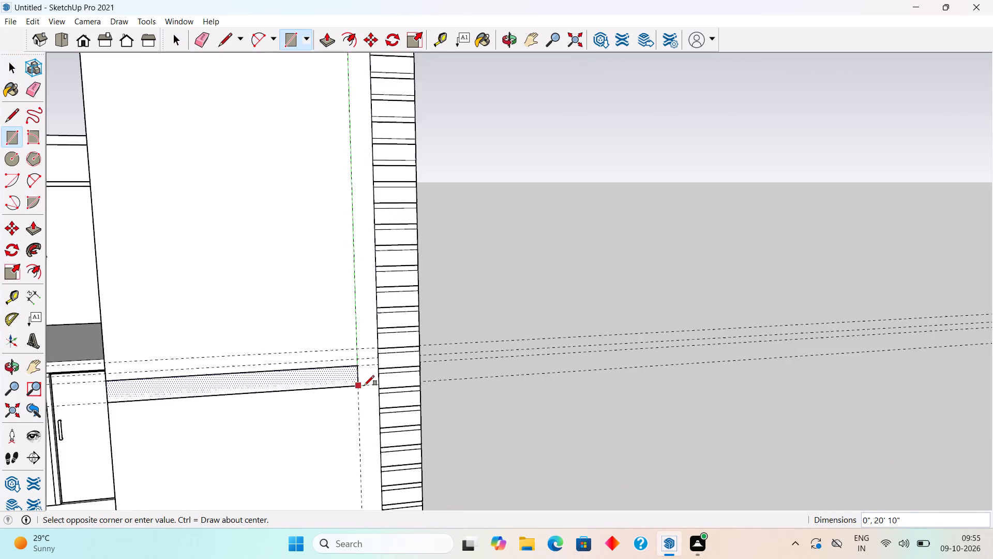
scroll(367, 385, "up", 5)
middle_click_drag(386, 390, 457, 397)
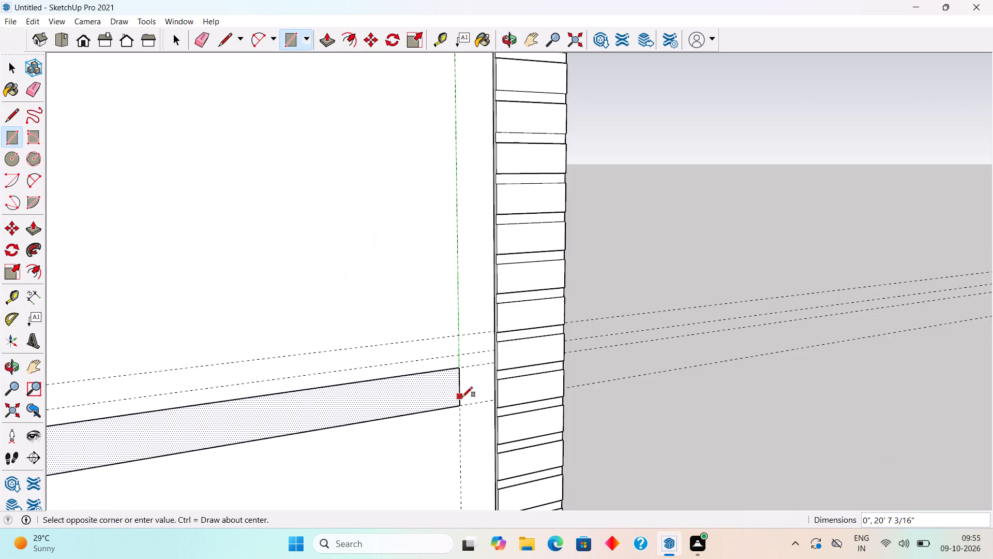
scroll(464, 397, "up", 10)
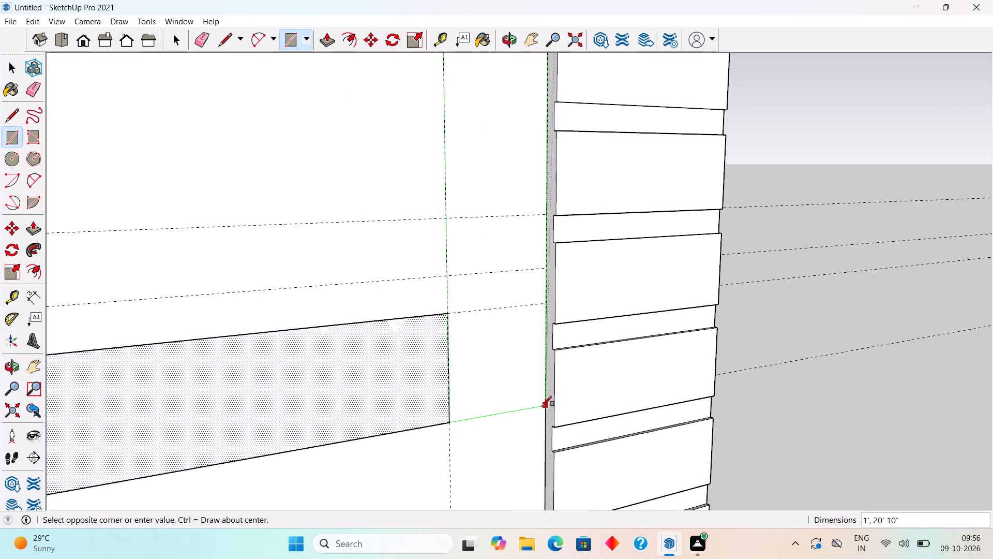
left_click(548, 405)
Draw an 11' by 1' rectangle between the two upper horizontal guides, from the panel's far edge to the vertical band.
scroll(548, 405, "down", 15)
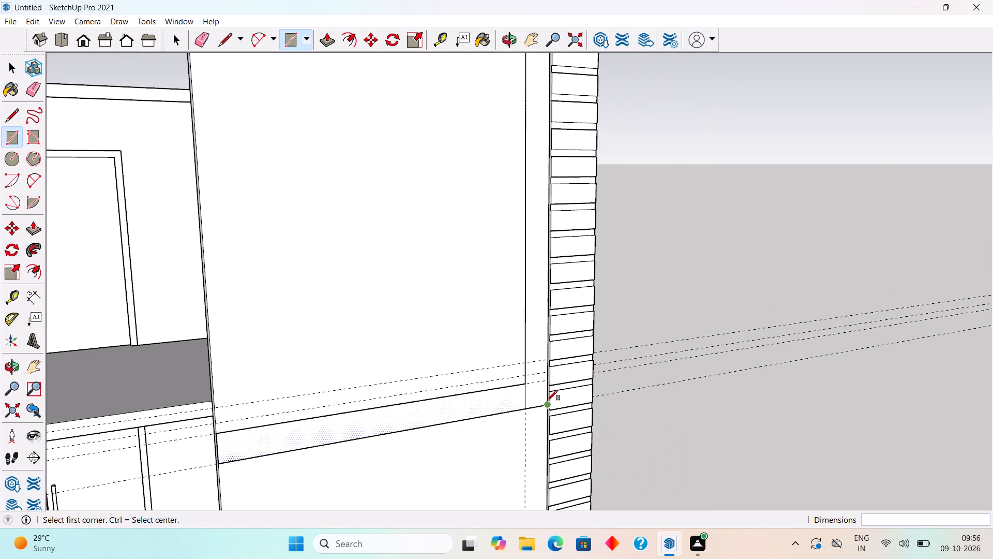
scroll(547, 401, "down", 9)
scroll(409, 197, "up", 4)
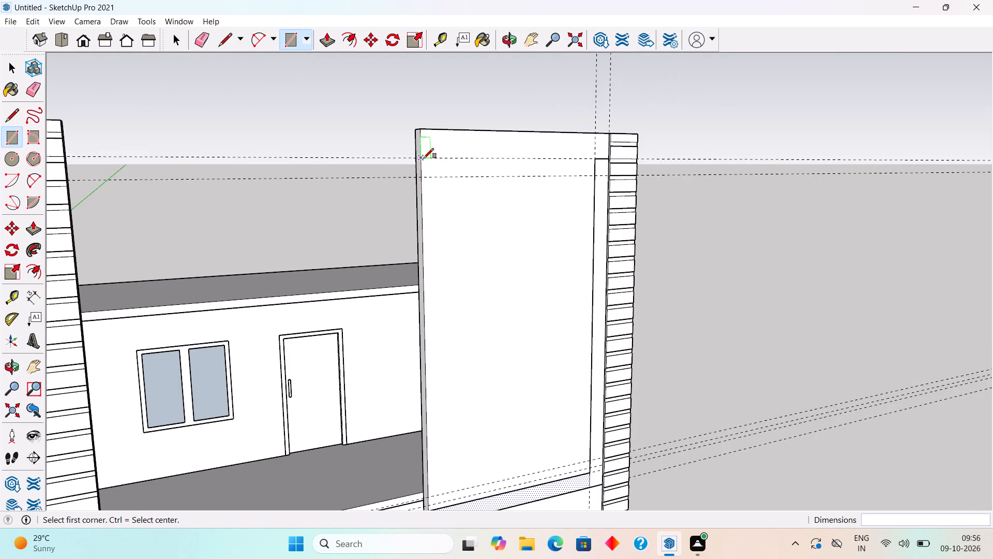
left_click(424, 157)
scroll(577, 180, "up", 5)
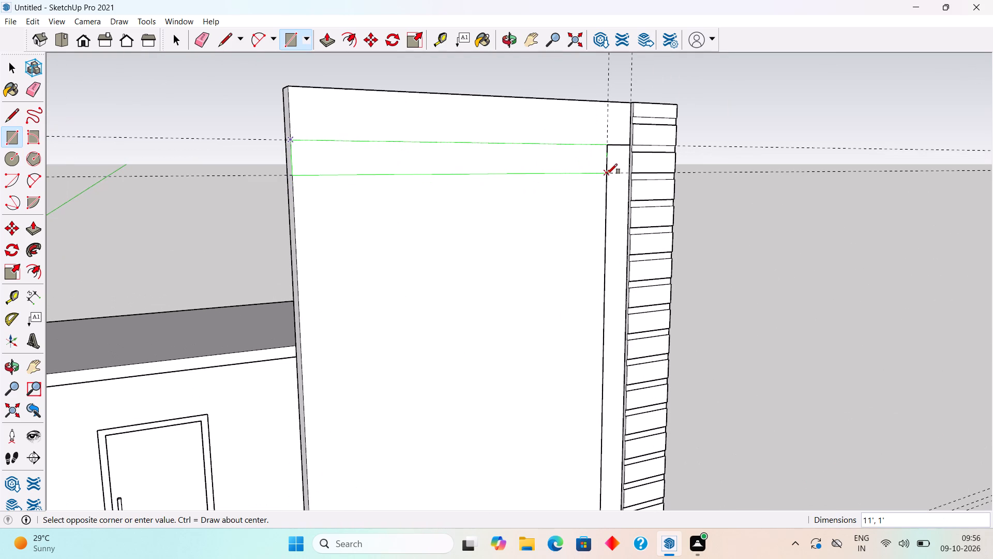
left_click(609, 172)
key("space")
Round the frame's upper inner corner beside the ribbed strip with a tangent arc between the top and vertical bands.
type("a")
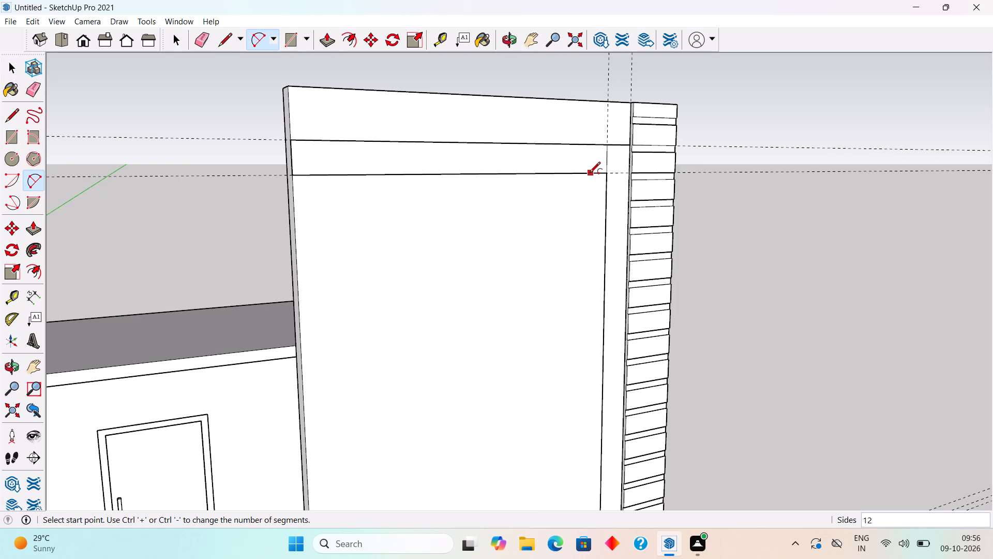
left_click(590, 173)
double_click(606, 193)
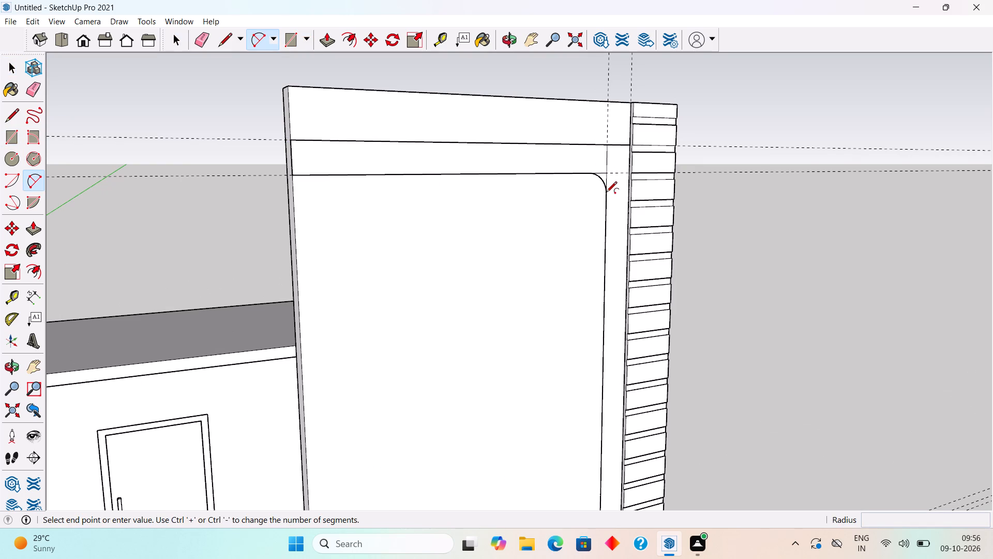
Draw a rounding arc about 11" across at the frame's lower inner corner, joining the lower band to the vertical band.
scroll(606, 194, "down", 11)
scroll(558, 408, "up", 5)
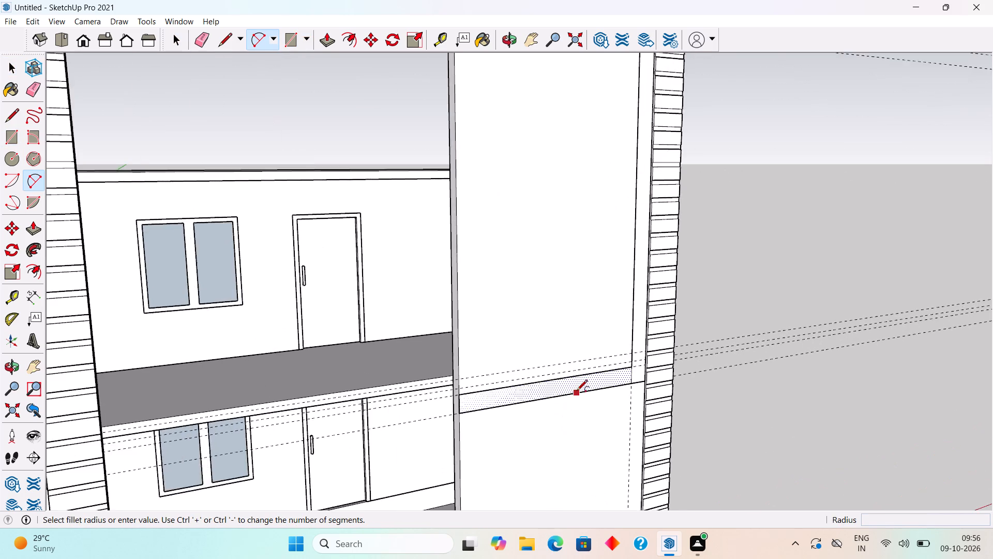
scroll(578, 390, "up", 6)
scroll(653, 348, "up", 5)
left_click(663, 354)
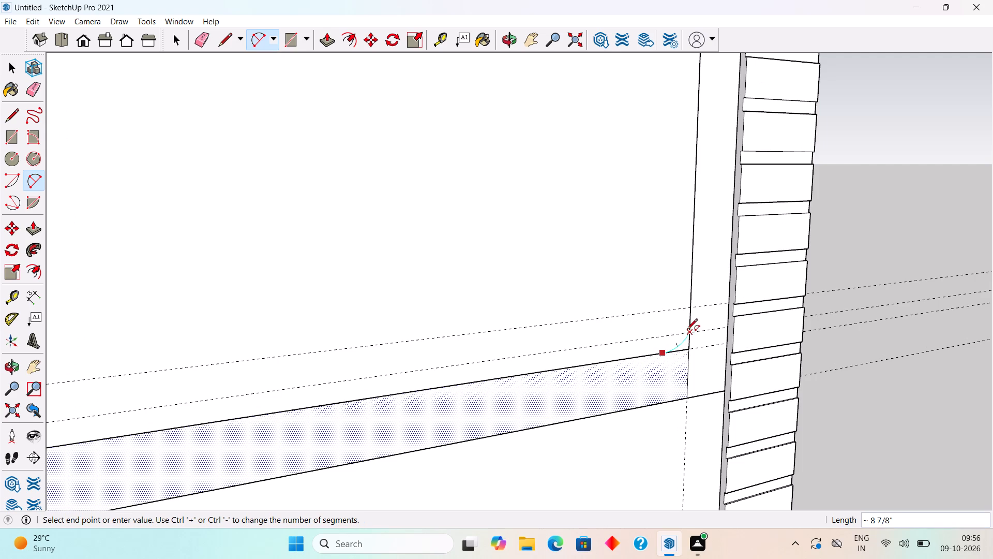
left_click(689, 319)
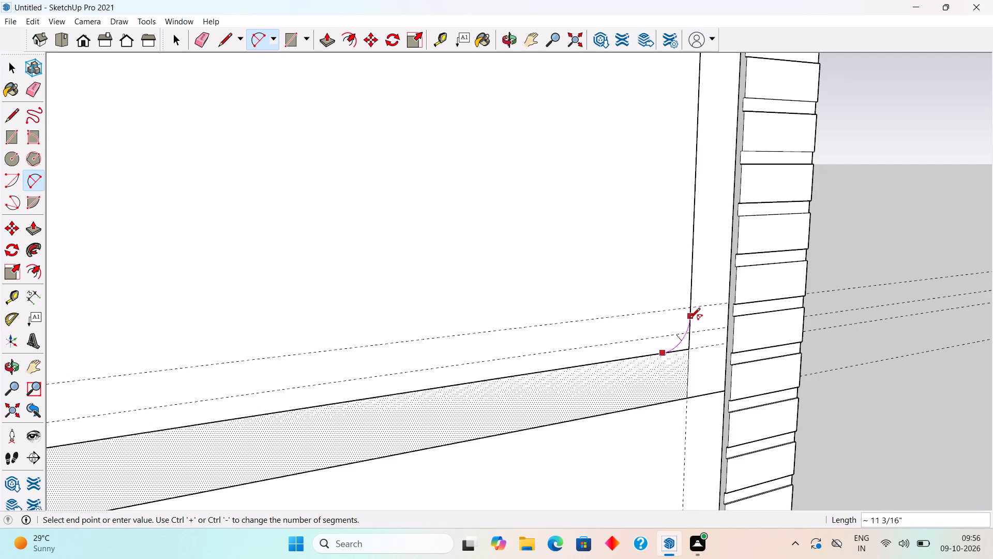
left_click(689, 319)
key("space")
Delete the dividing edge between the lower and vertical bands and the leftover square-corner edges outside the lower arc.
scroll(693, 361, "up", 5)
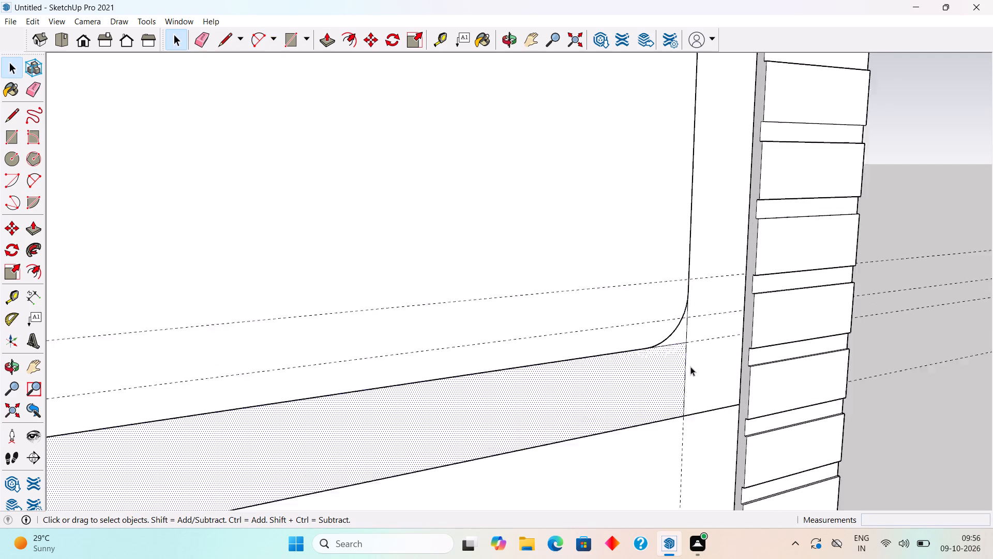
left_click(684, 380)
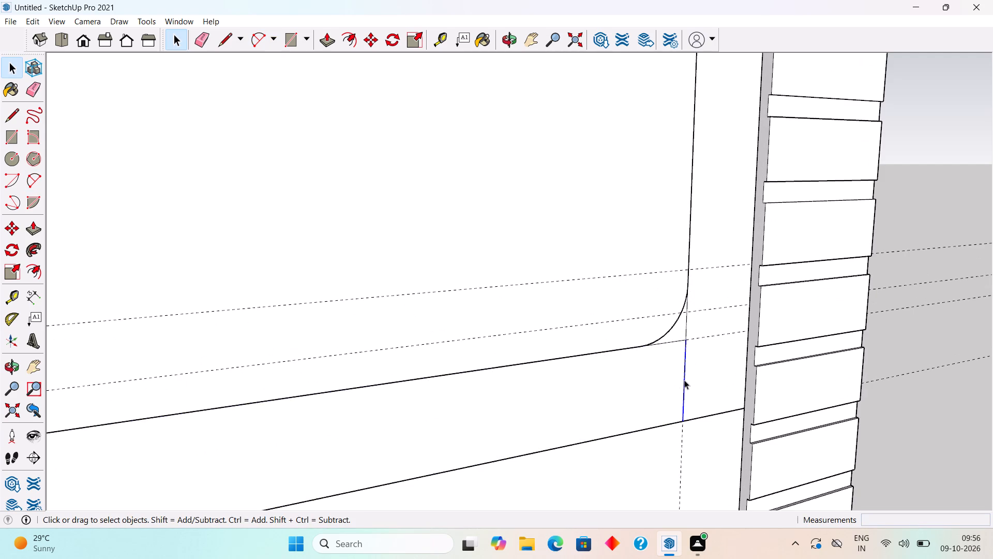
key("Delete")
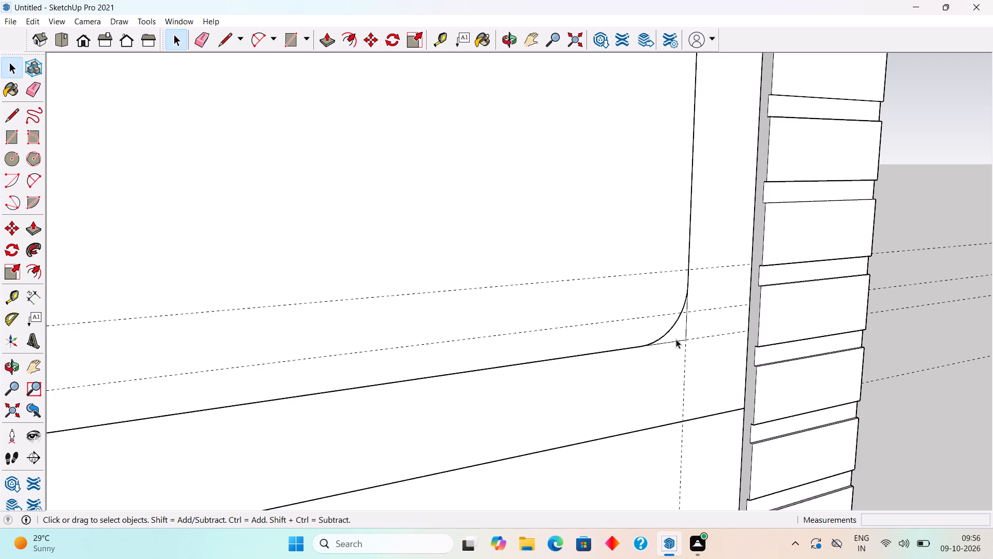
left_click(676, 339)
left_click(685, 332)
key("Delete")
left_click(675, 342)
key("Delete")
Delete the dividing edge between the top and vertical bands and the leftover square-corner edges outside the upper arc.
scroll(675, 342, "down", 20)
scroll(675, 342, "down", 8)
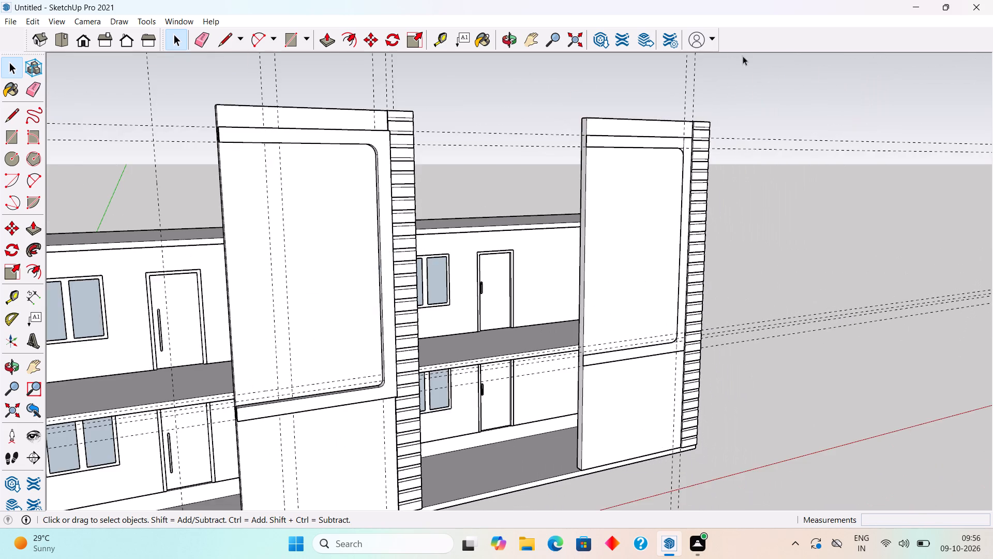
scroll(702, 108, "up", 16)
scroll(663, 231, "up", 5)
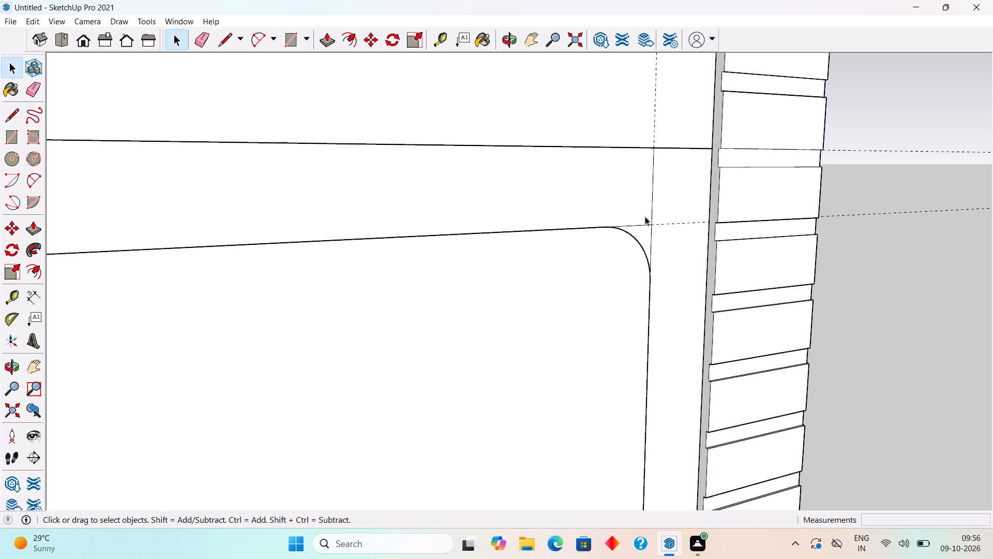
left_click(652, 204)
key("Delete")
left_click(649, 249)
left_click(649, 249)
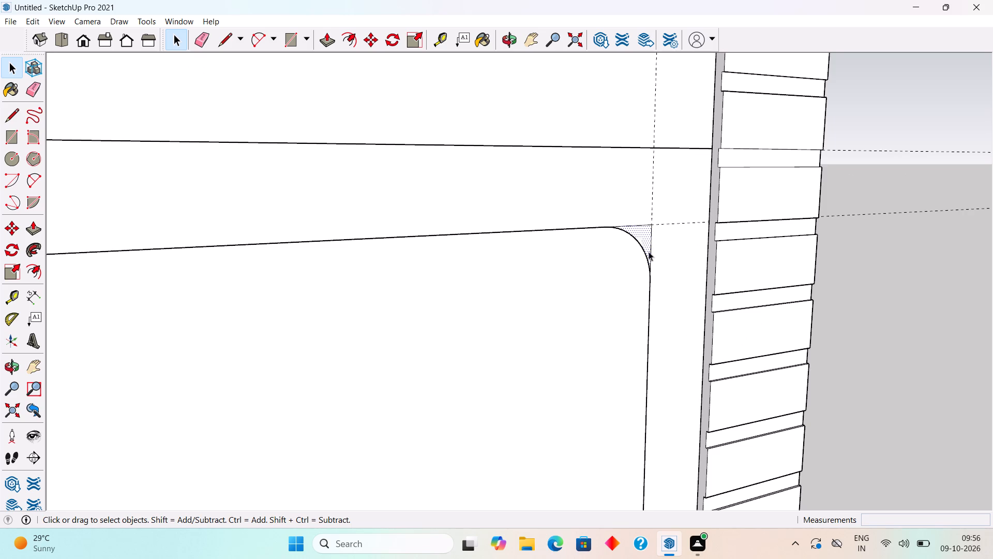
left_click(652, 249)
key("Delete")
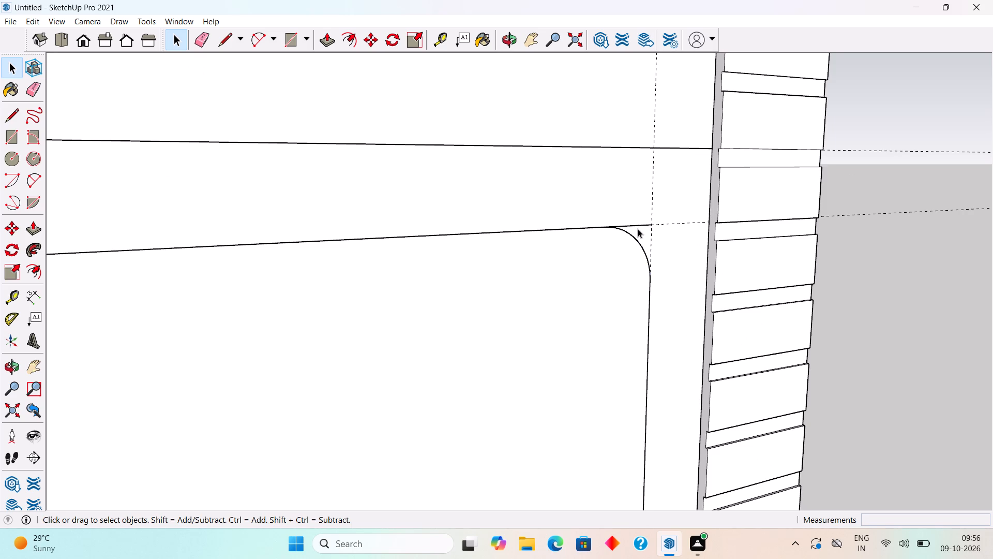
left_click(638, 225)
key("Delete")
left_click(638, 225)
Push/Pull the merged frame band face outward 6" from the plain wall panel.
left_click(564, 176)
key("p")
left_click(564, 176)
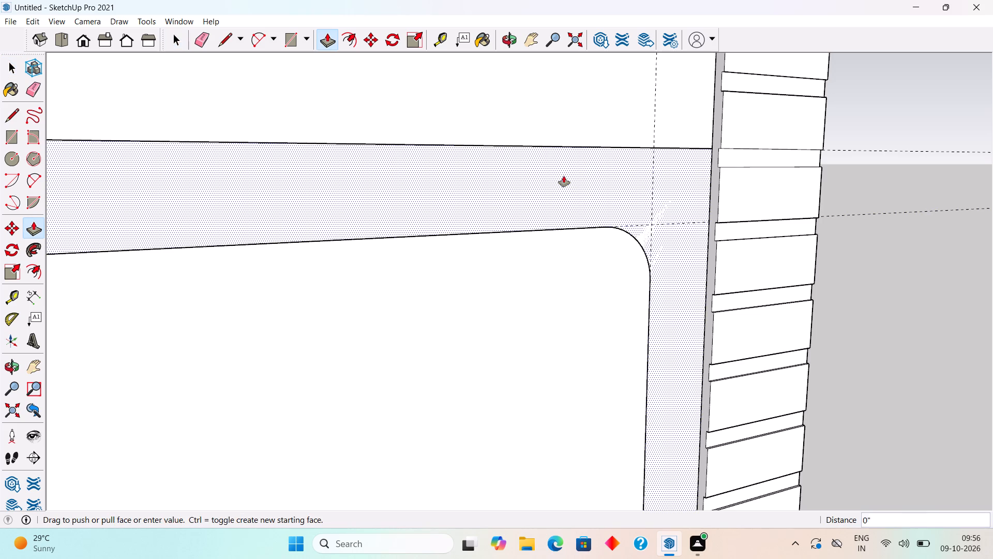
type("6\"")
key("Return")
key("space")
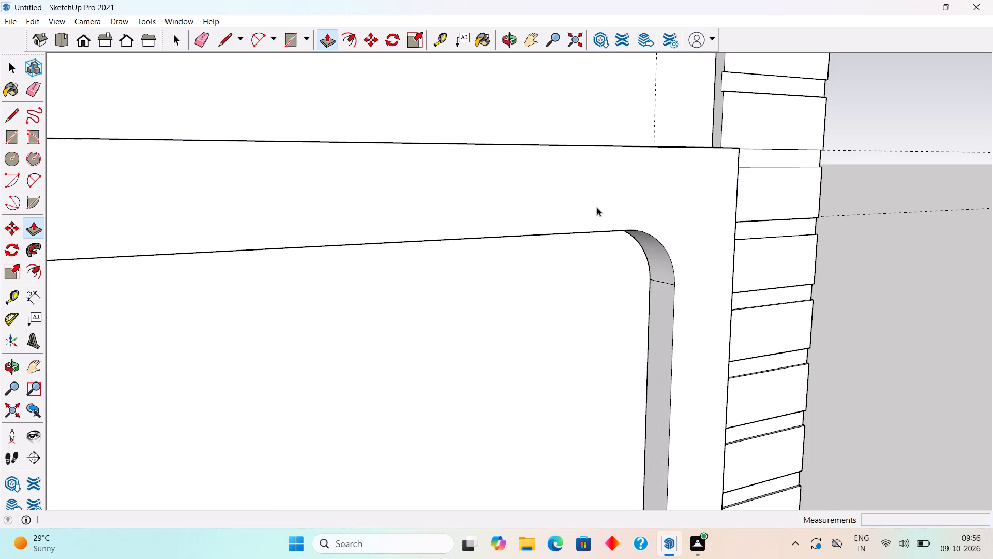
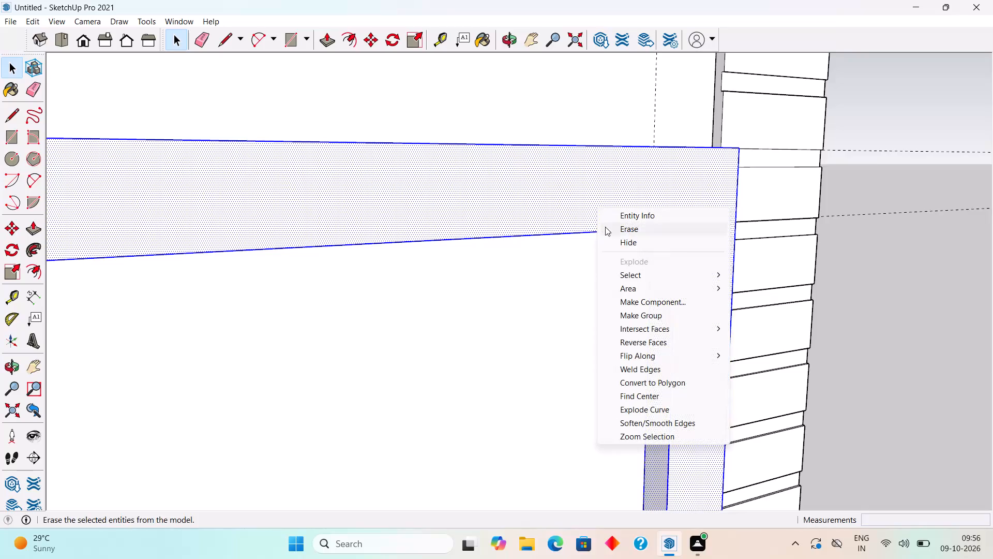
Make a group from the selected raised frame on the second tall front wall panel and clear the selection.
left_click(633, 311)
left_click(864, 242)
Examine the whole building from the front and both sides, checking the raised frames on the two tall front wall panels.
scroll(856, 241, "down", 4)
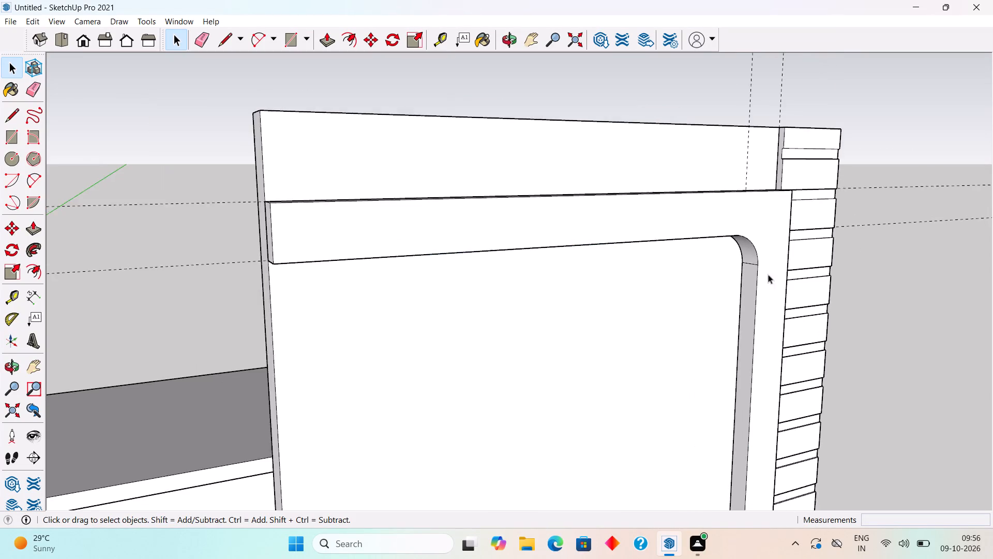
scroll(768, 274, "down", 11)
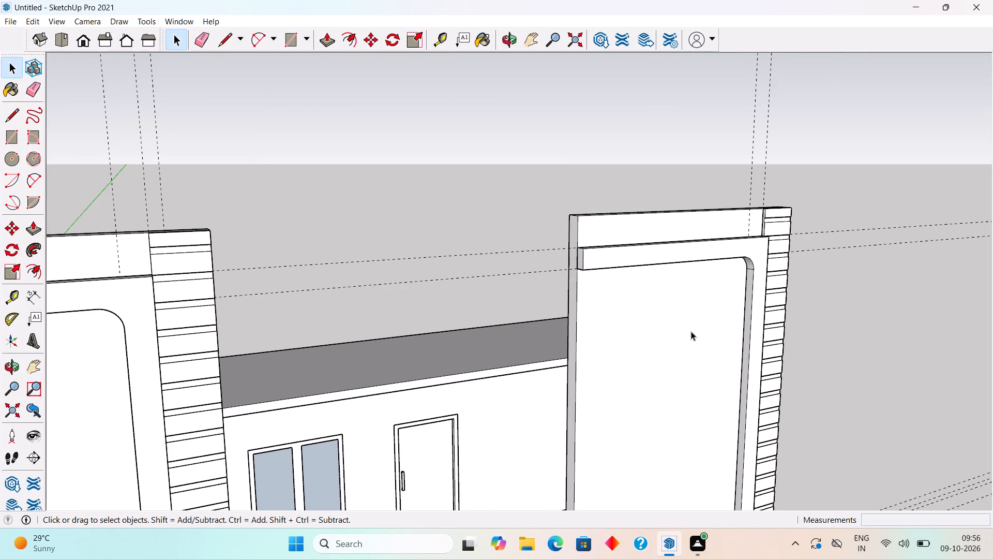
middle_click_drag(684, 329, 583, 268)
scroll(583, 267, "down", 9)
scroll(582, 340, "down", 3)
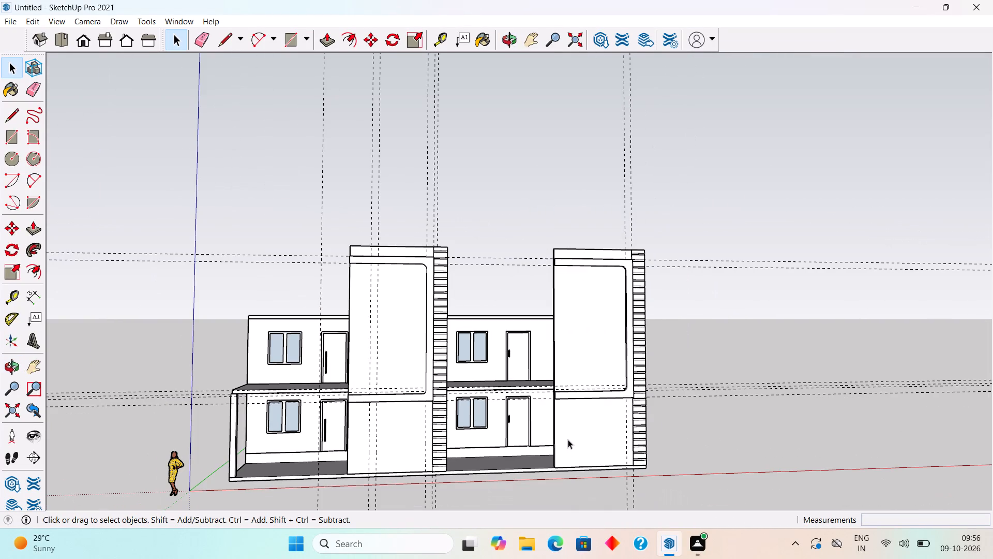
scroll(283, 433, "up", 3)
scroll(269, 438, "down", 3)
scroll(199, 452, "up", 4)
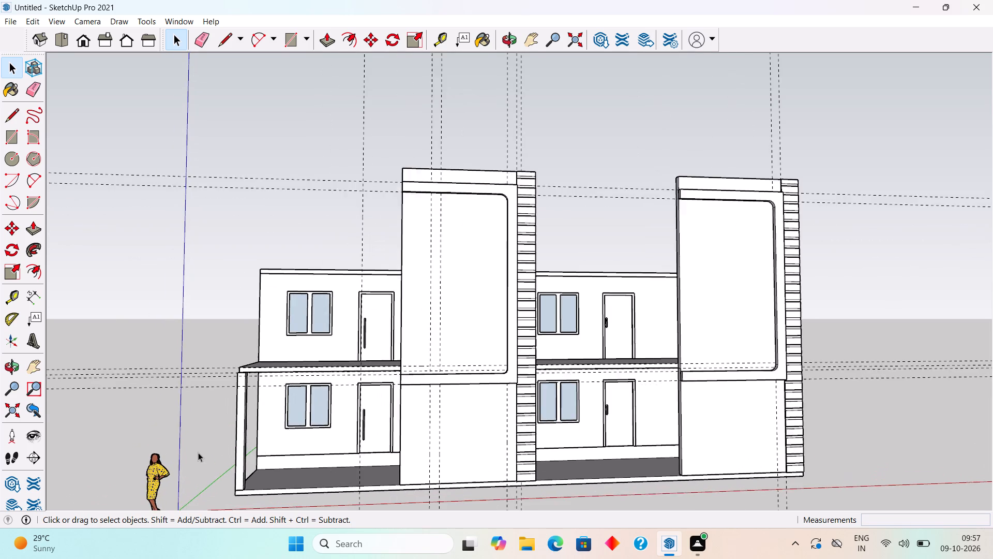
scroll(198, 452, "down", 1)
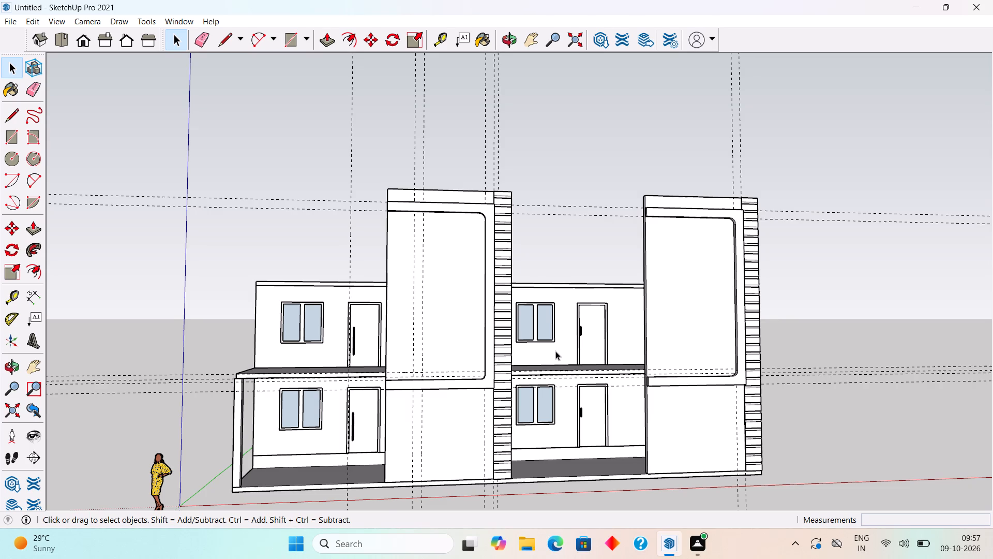
scroll(555, 351, "up", 5)
scroll(555, 351, "down", 4)
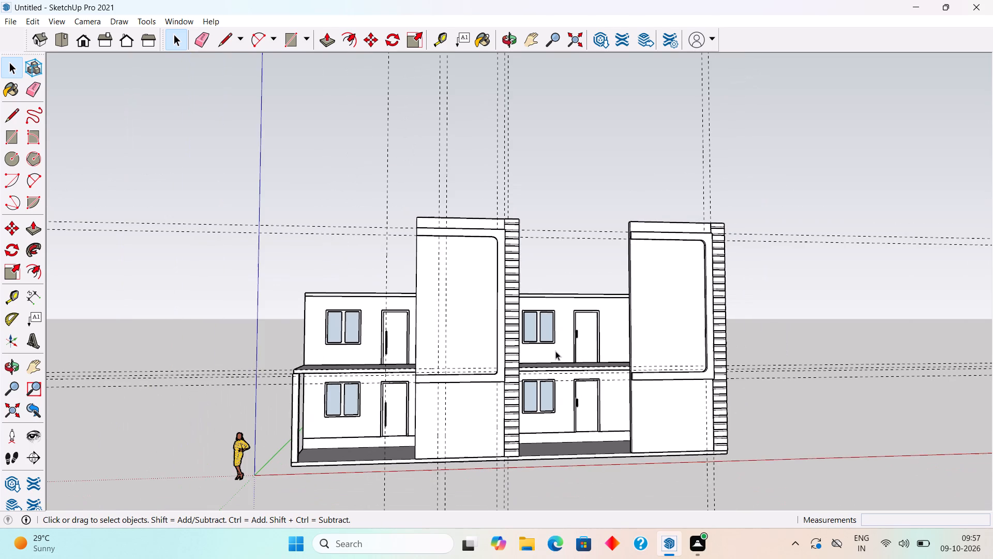
middle_click_drag(555, 351, 909, 438)
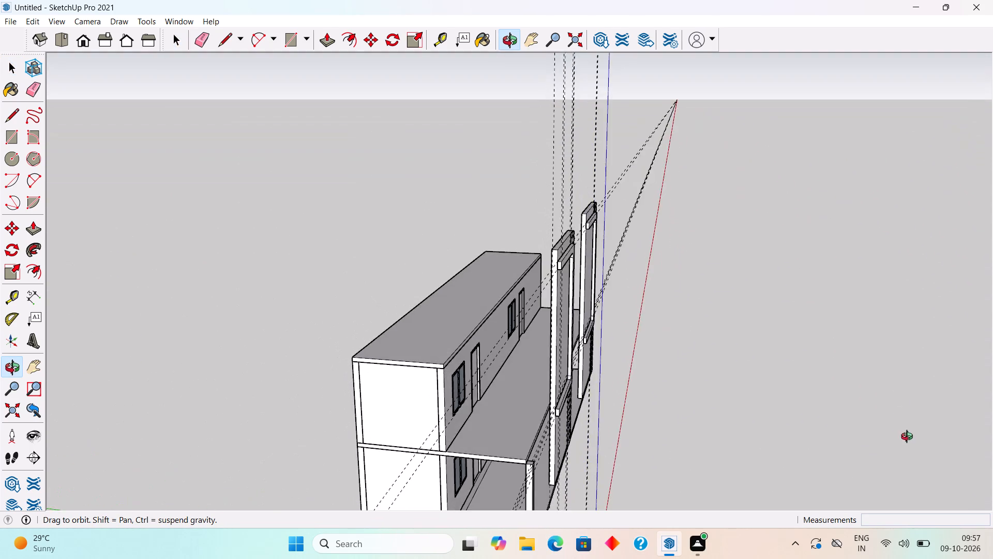
middle_click_drag(909, 438, 298, 335)
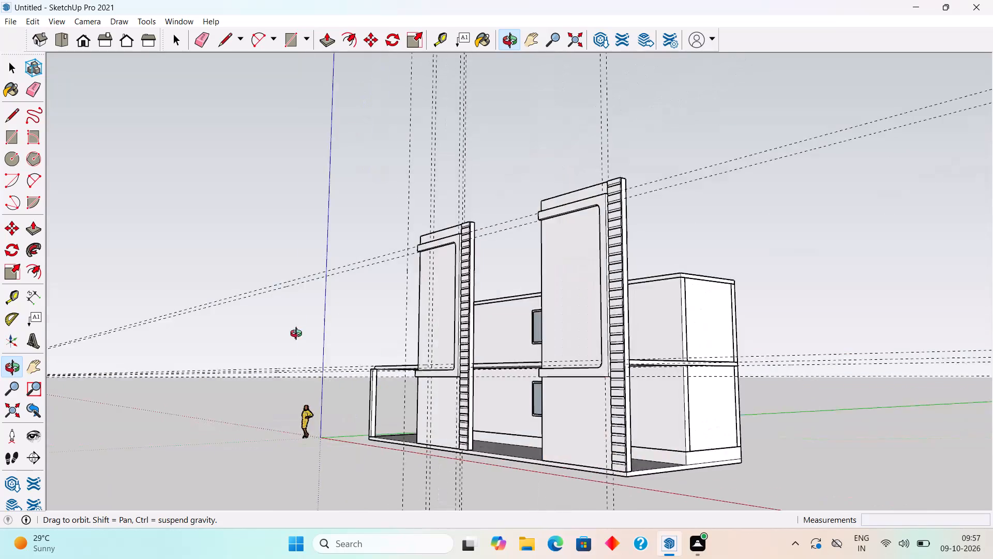
middle_click_drag(298, 335, 518, 336)
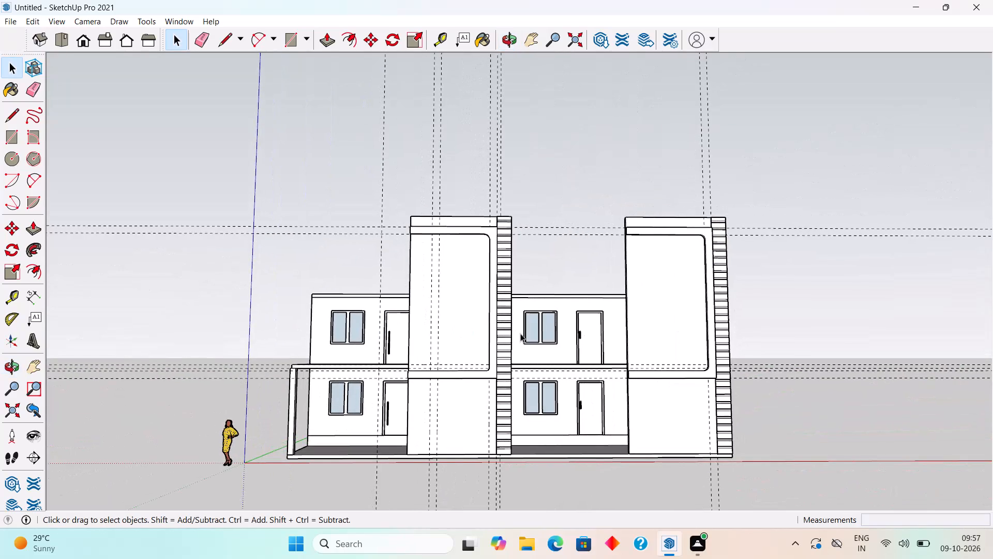
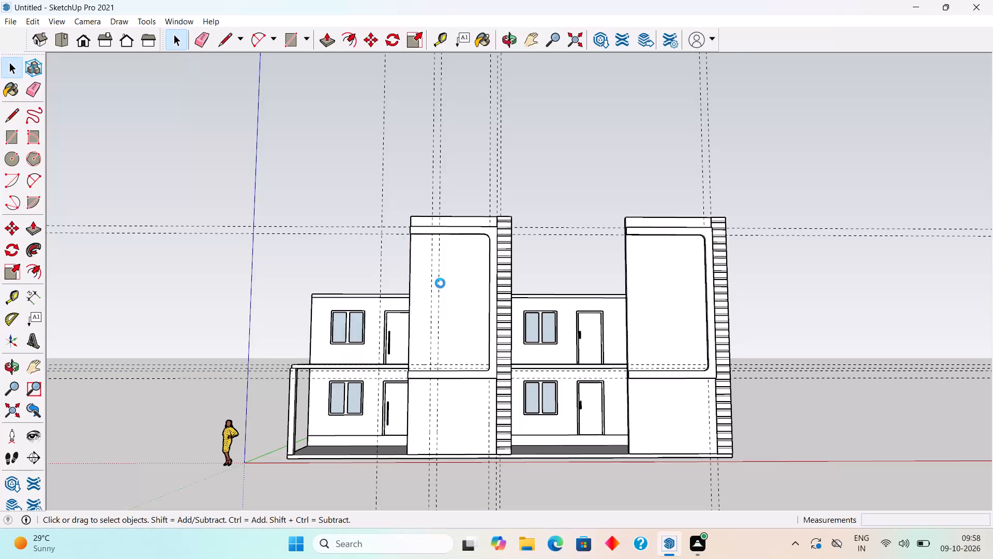
Examine the whole building from the front, slightly above and the porch side, checking the tall wall panels against the two storeys.
scroll(440, 283, "down", 5)
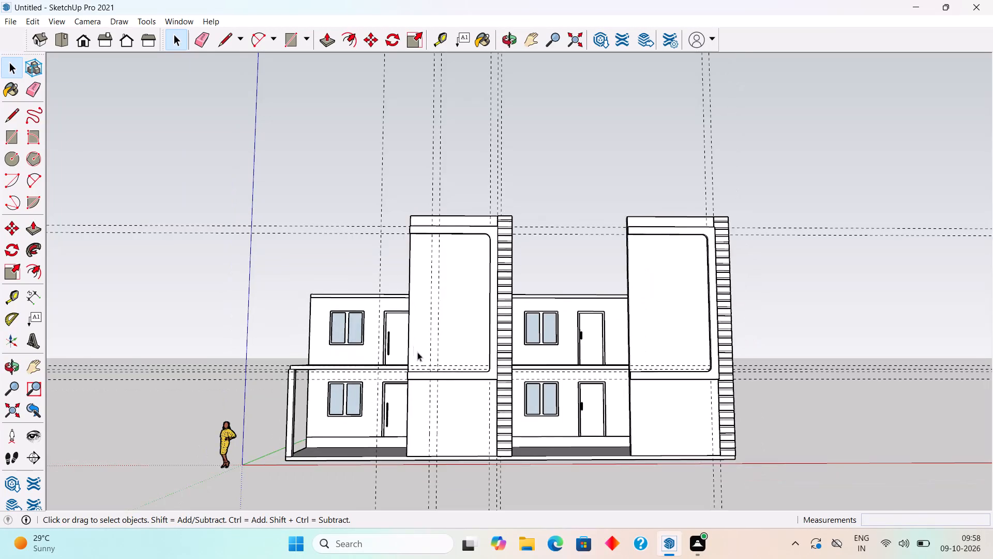
scroll(429, 367, "up", 6)
scroll(431, 371, "down", 6)
middle_click_drag(524, 296, 555, 359)
scroll(555, 359, "down", 5)
scroll(495, 483, "up", 4)
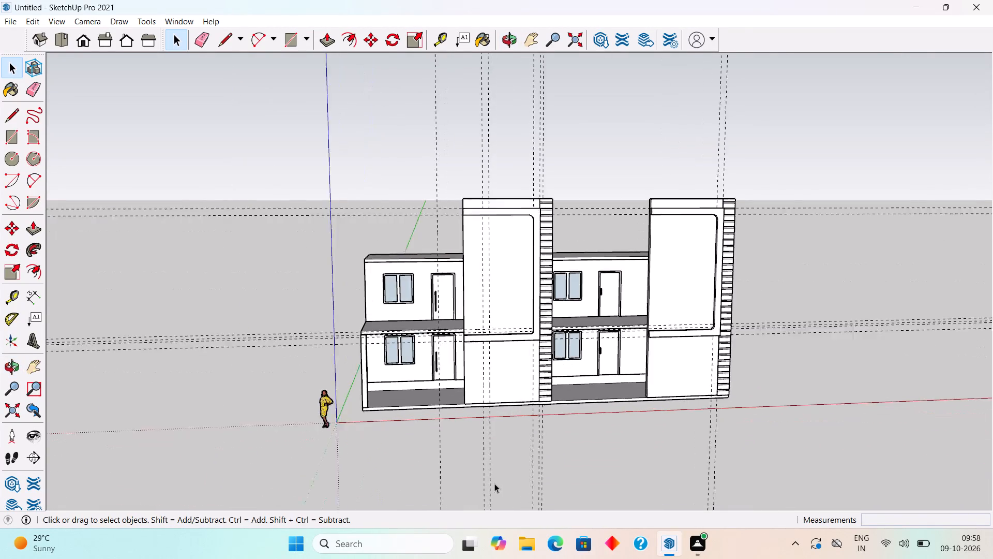
scroll(494, 483, "up", 1)
scroll(432, 459, "up", 3)
middle_click_drag(429, 387, 867, 410)
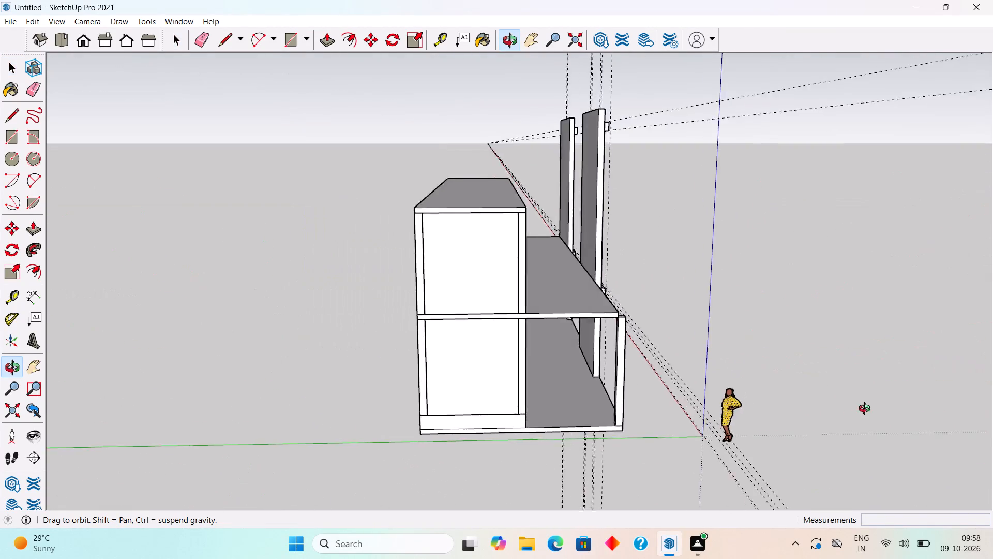
middle_click_drag(867, 410, 430, 431)
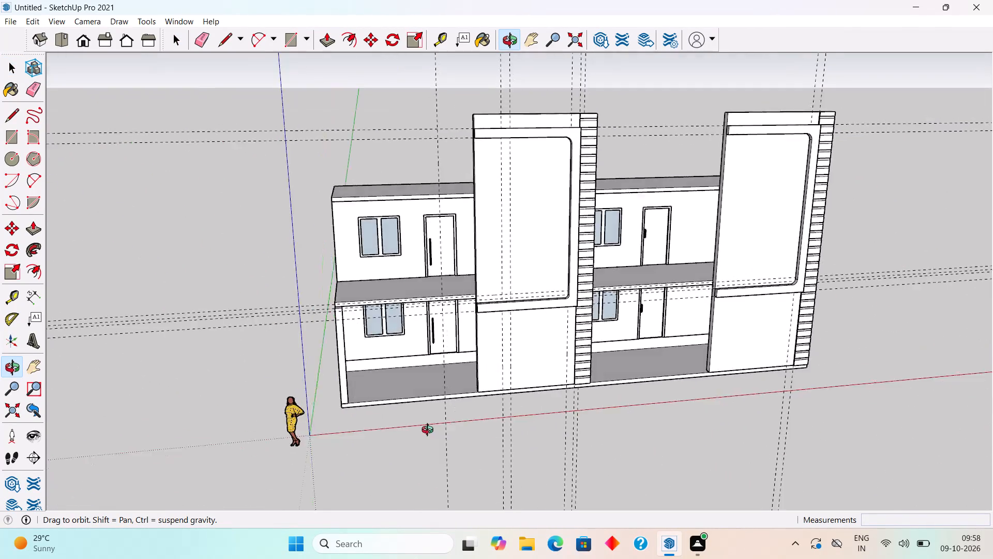
middle_click_drag(430, 431, 403, 414)
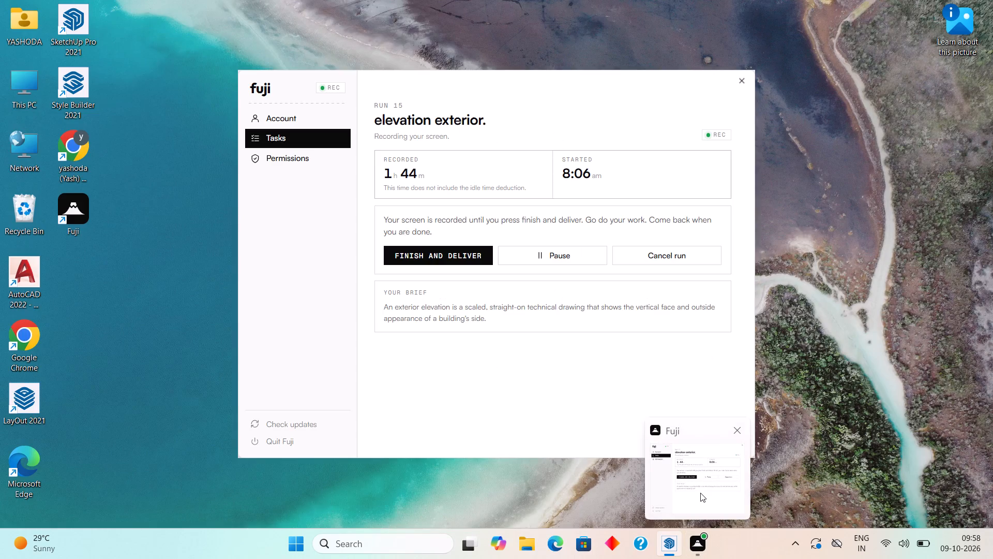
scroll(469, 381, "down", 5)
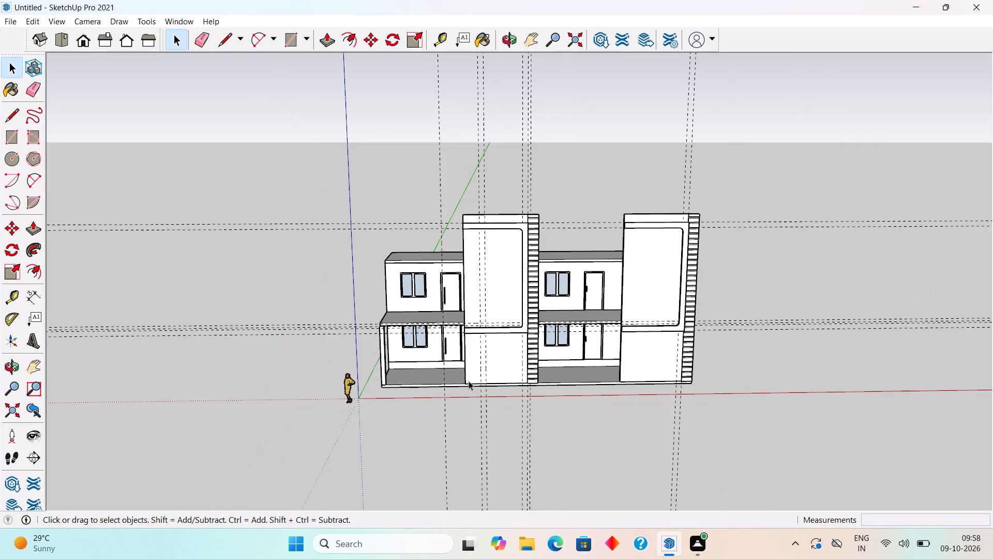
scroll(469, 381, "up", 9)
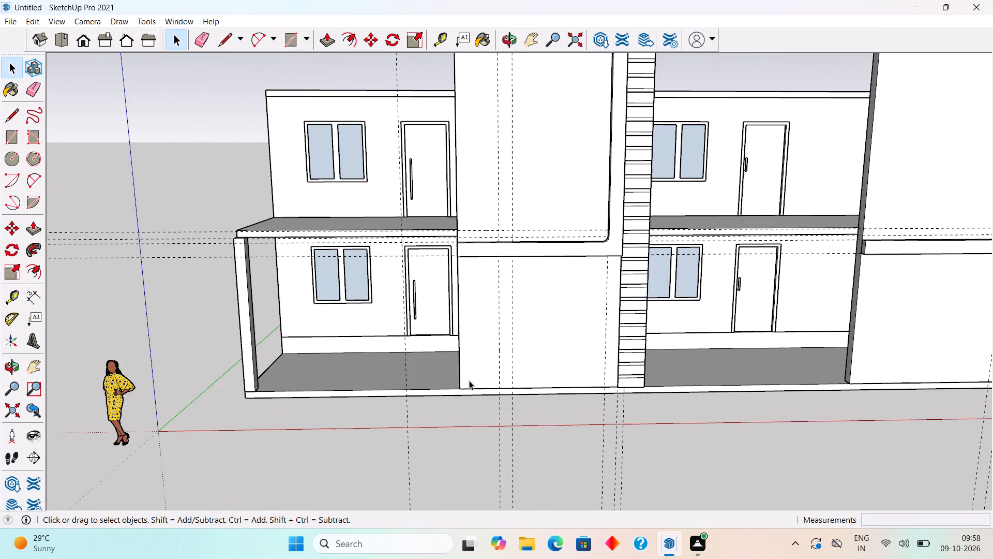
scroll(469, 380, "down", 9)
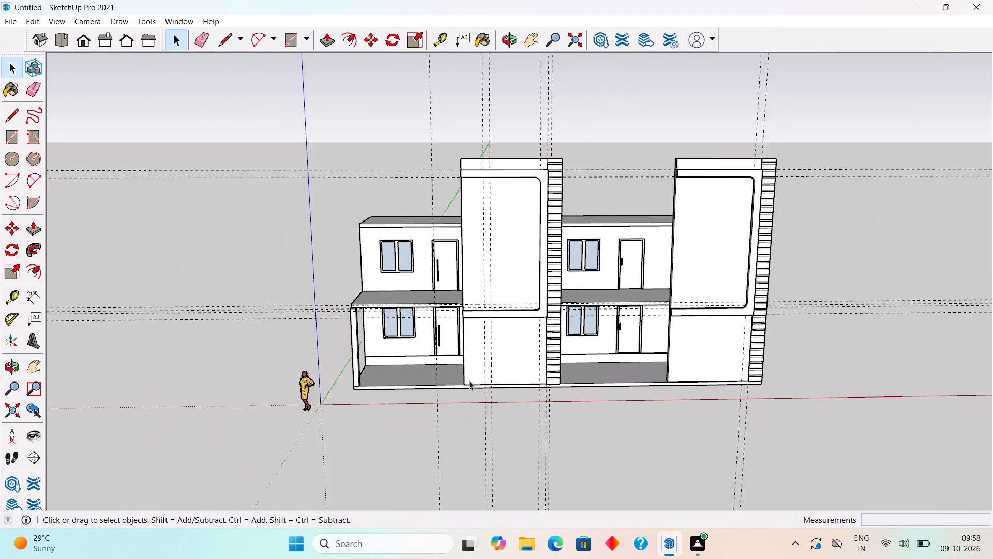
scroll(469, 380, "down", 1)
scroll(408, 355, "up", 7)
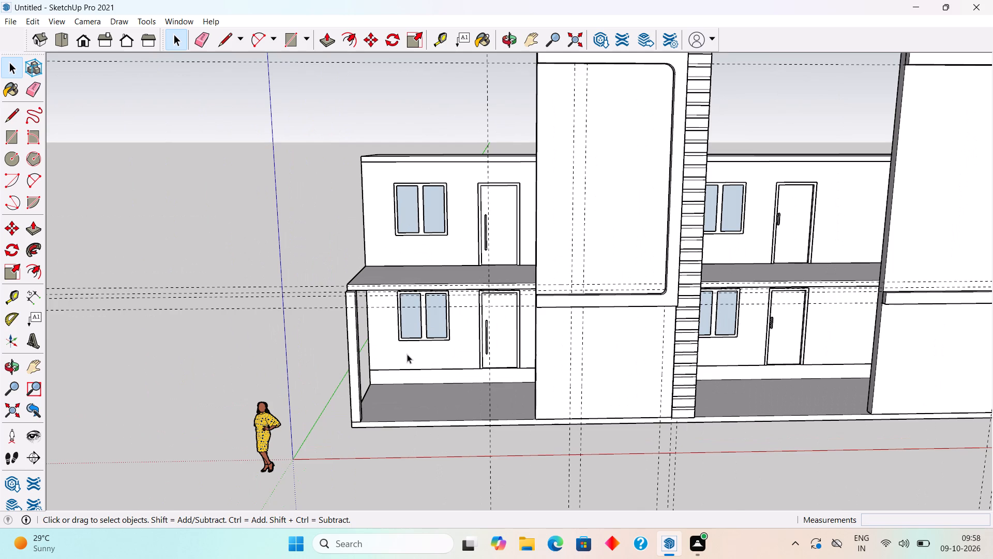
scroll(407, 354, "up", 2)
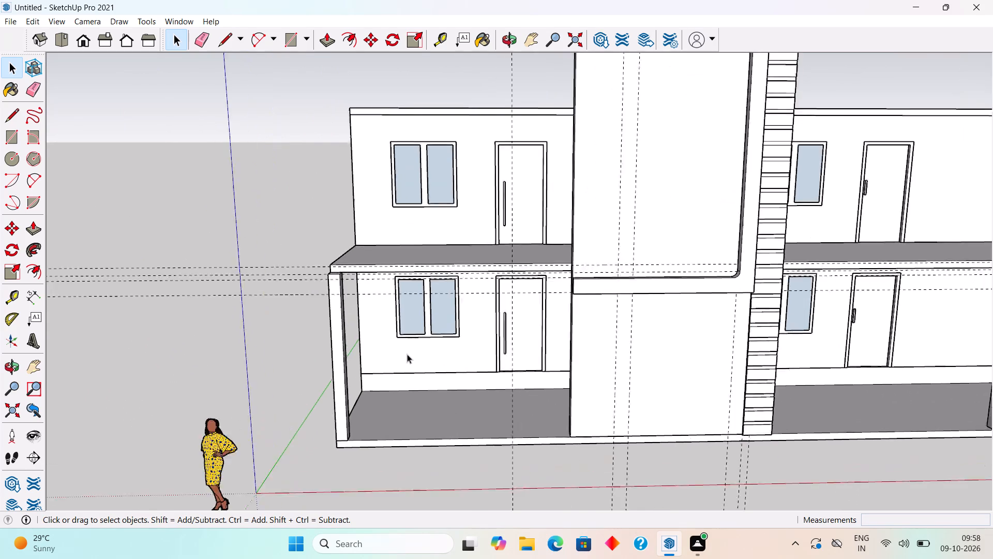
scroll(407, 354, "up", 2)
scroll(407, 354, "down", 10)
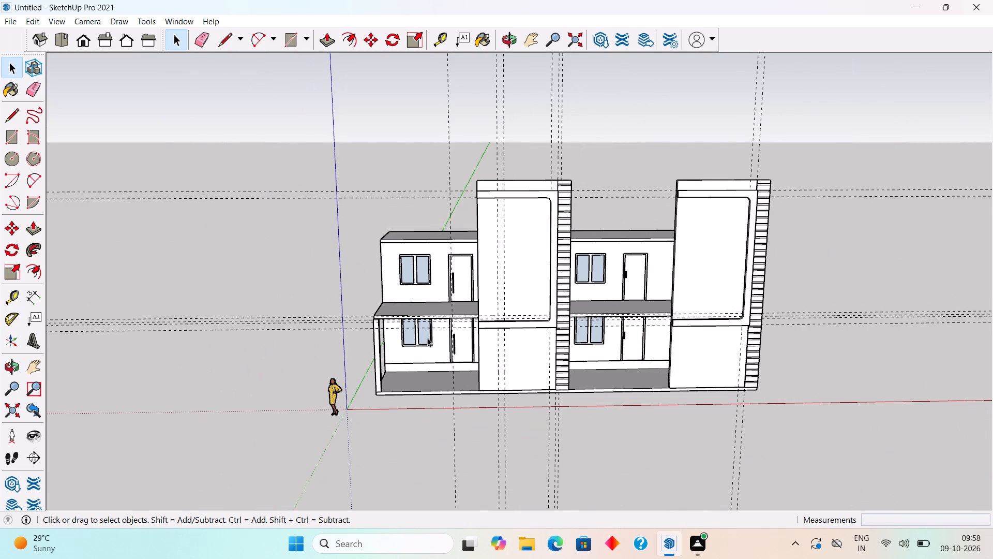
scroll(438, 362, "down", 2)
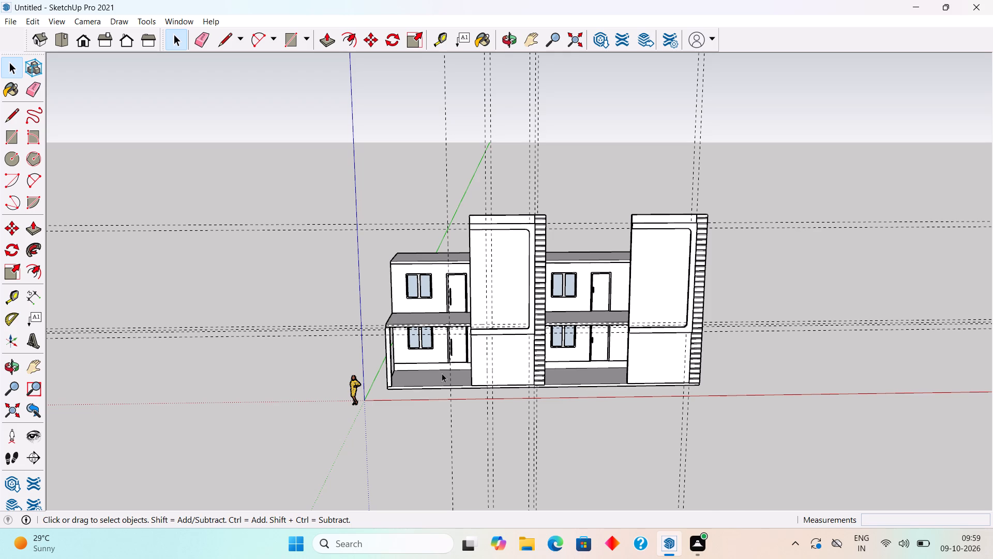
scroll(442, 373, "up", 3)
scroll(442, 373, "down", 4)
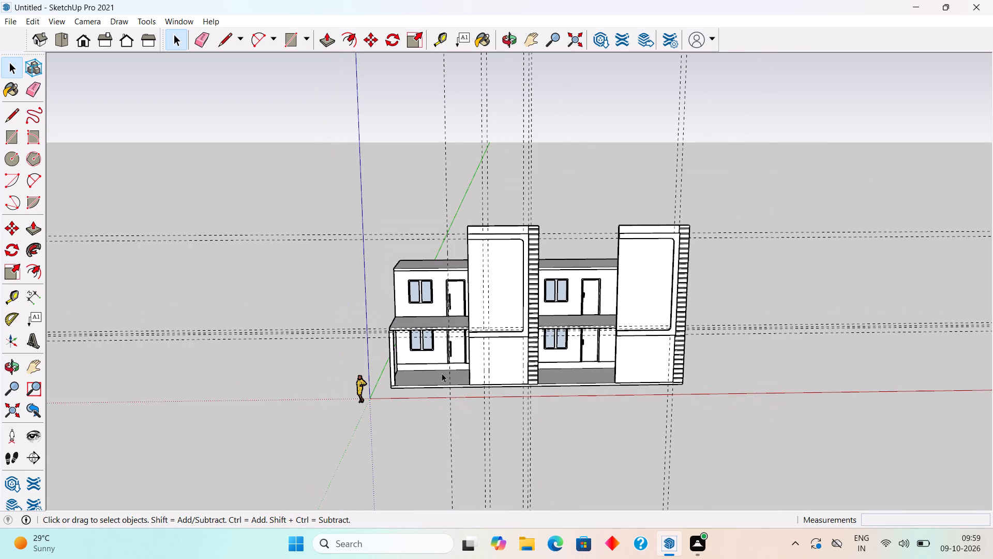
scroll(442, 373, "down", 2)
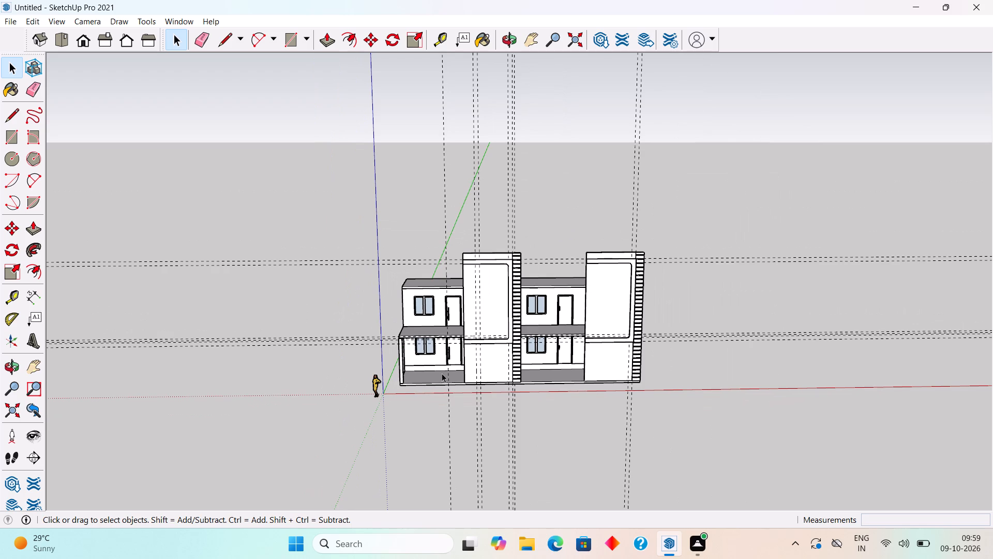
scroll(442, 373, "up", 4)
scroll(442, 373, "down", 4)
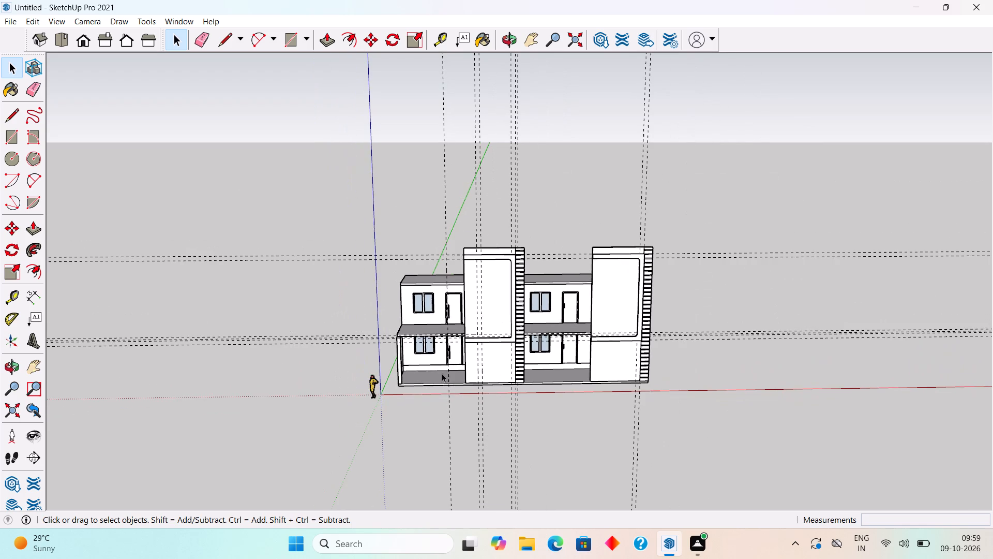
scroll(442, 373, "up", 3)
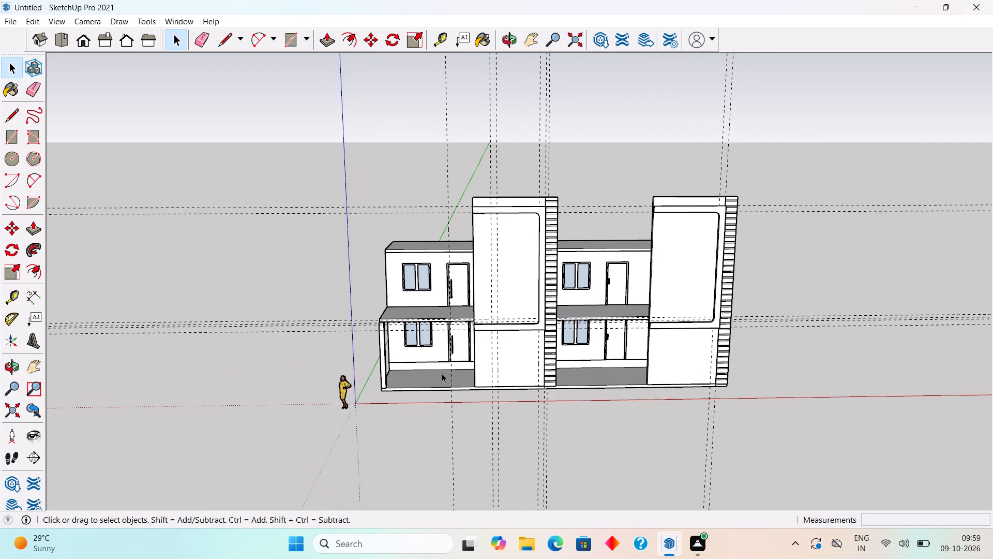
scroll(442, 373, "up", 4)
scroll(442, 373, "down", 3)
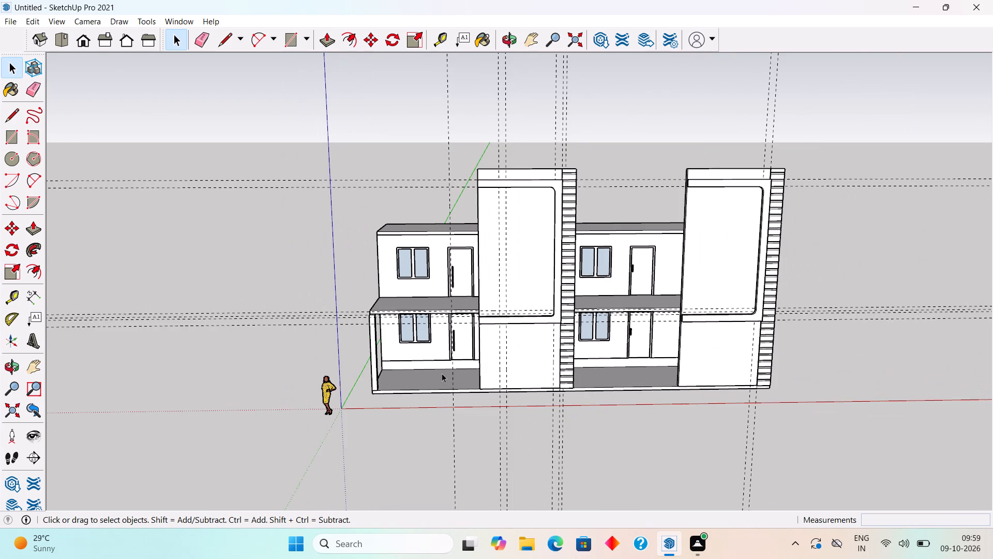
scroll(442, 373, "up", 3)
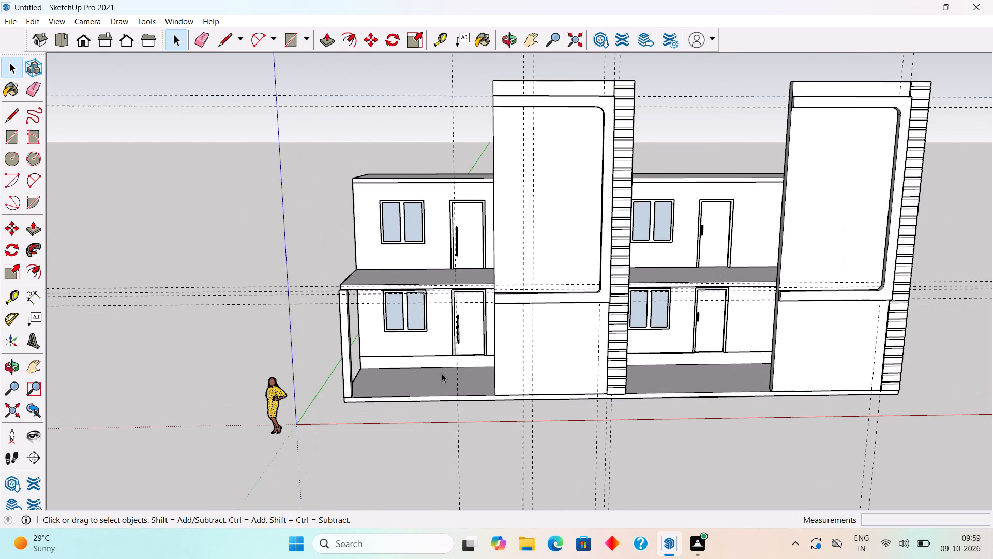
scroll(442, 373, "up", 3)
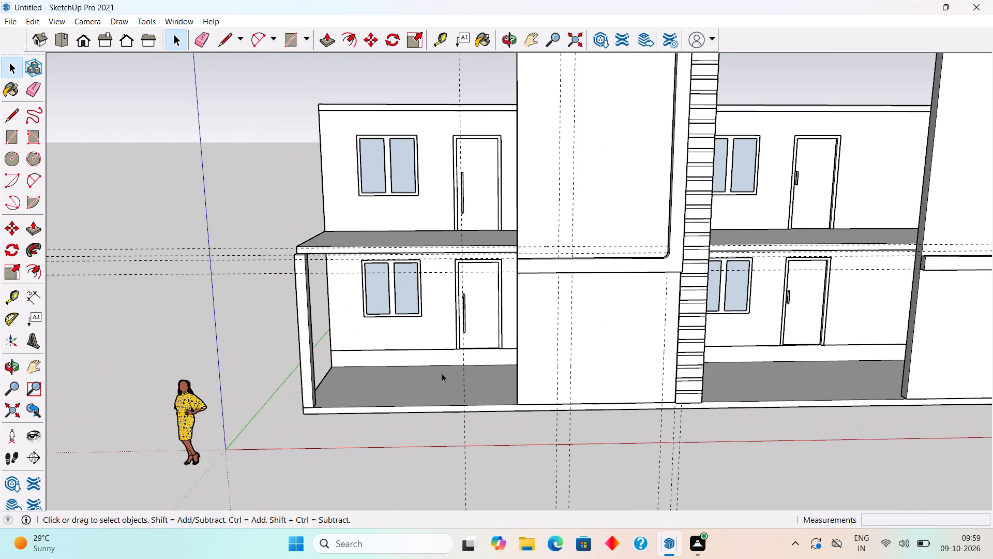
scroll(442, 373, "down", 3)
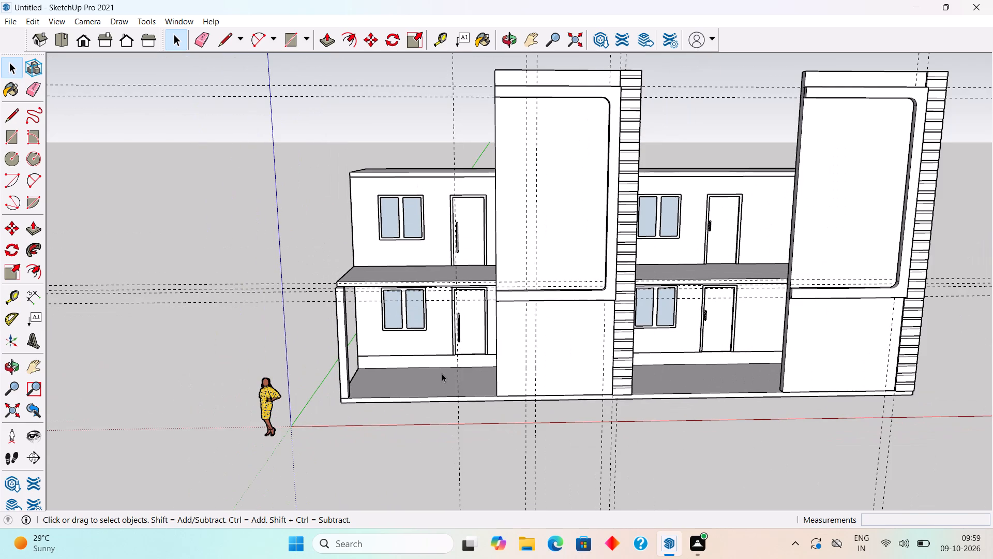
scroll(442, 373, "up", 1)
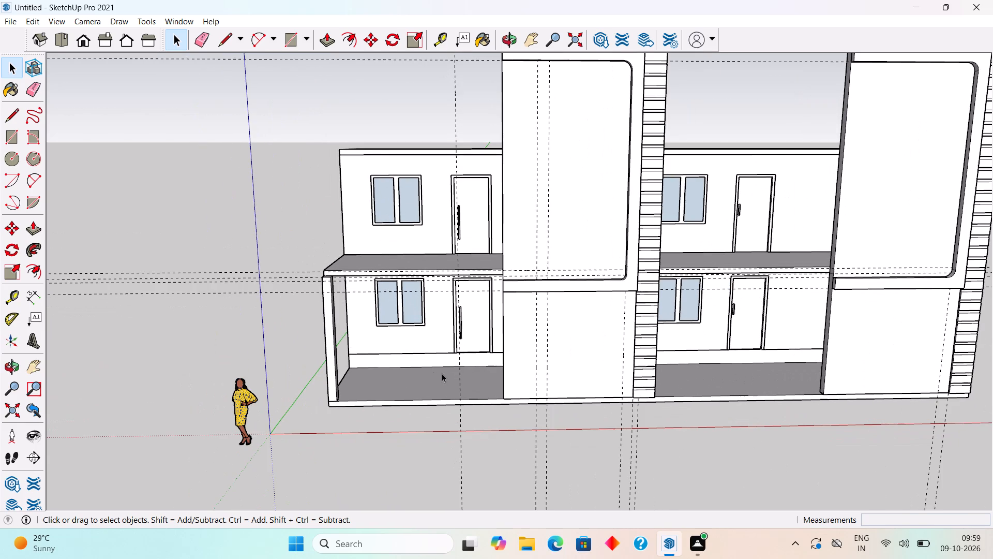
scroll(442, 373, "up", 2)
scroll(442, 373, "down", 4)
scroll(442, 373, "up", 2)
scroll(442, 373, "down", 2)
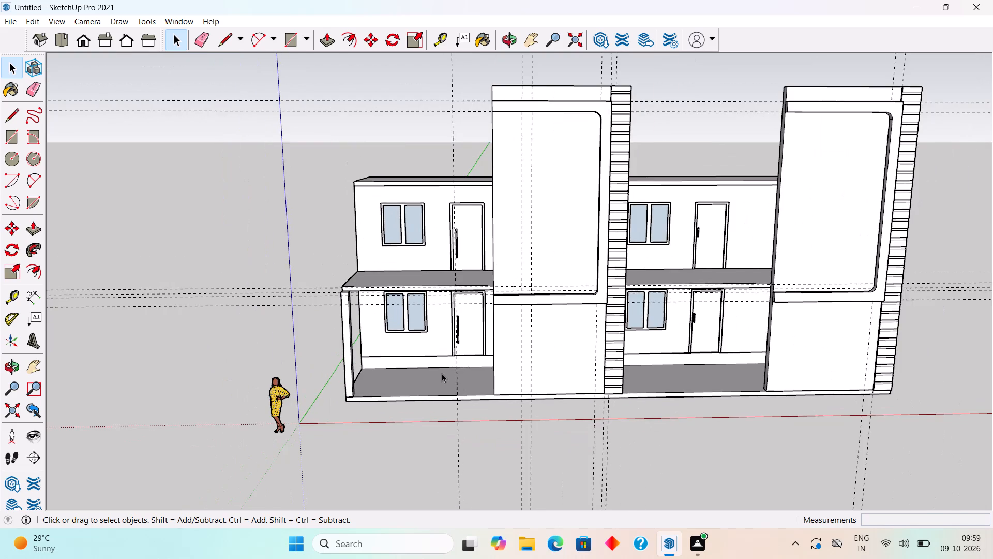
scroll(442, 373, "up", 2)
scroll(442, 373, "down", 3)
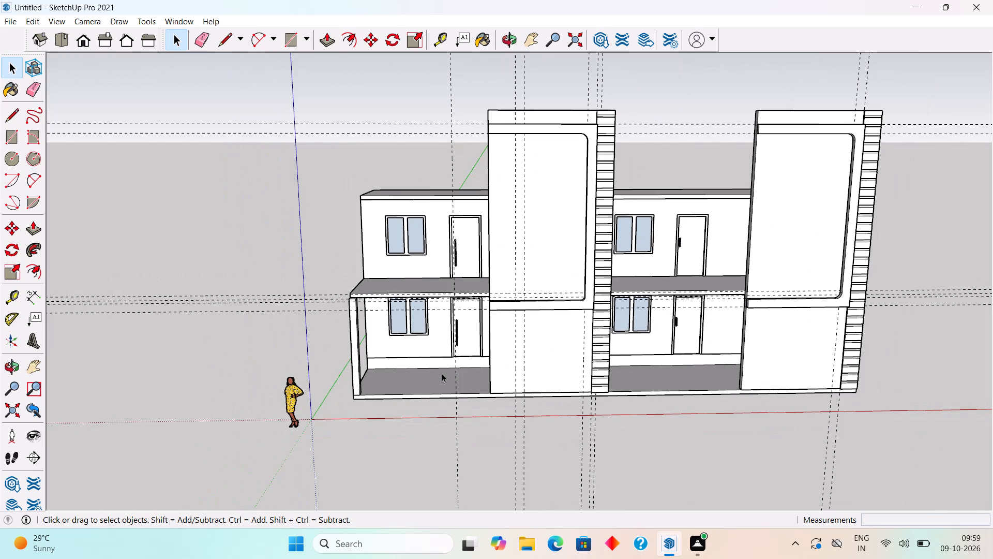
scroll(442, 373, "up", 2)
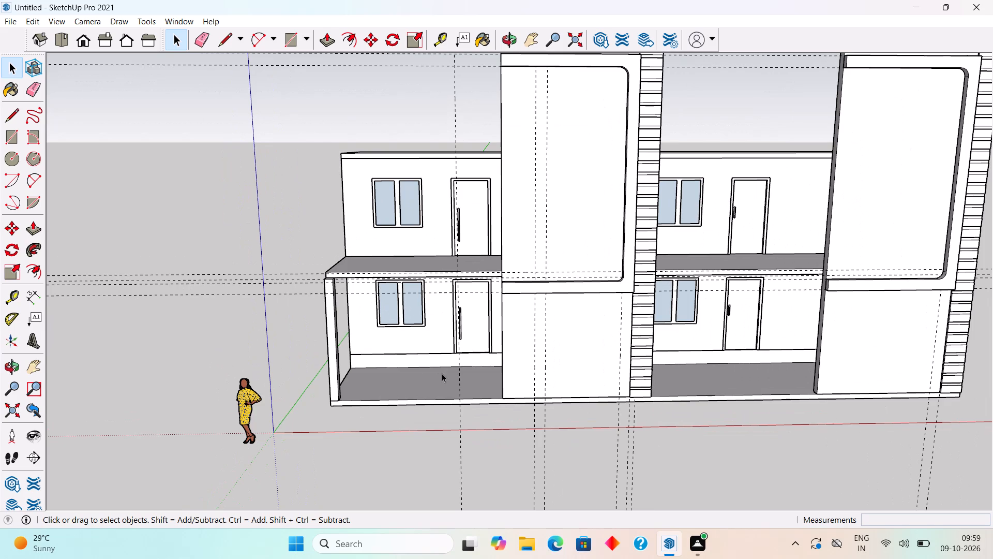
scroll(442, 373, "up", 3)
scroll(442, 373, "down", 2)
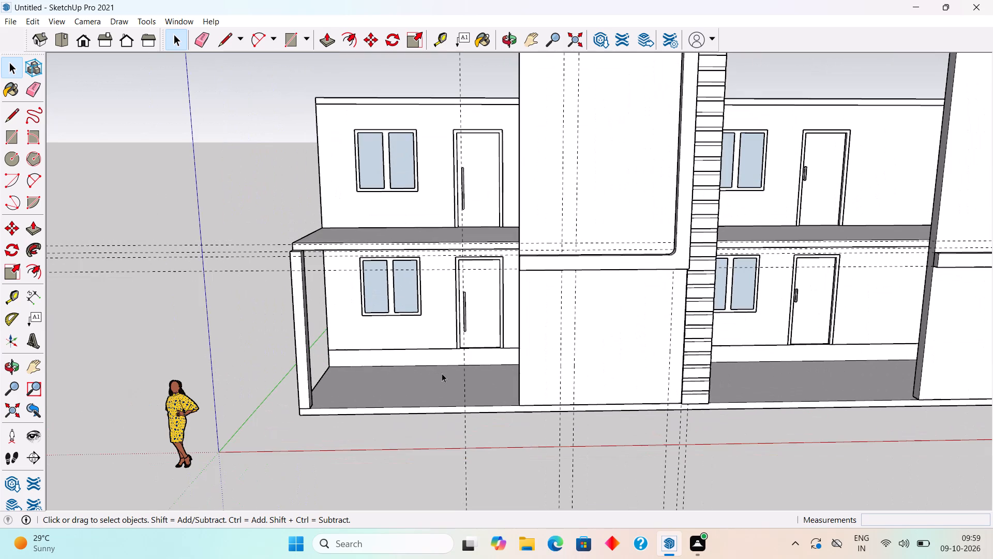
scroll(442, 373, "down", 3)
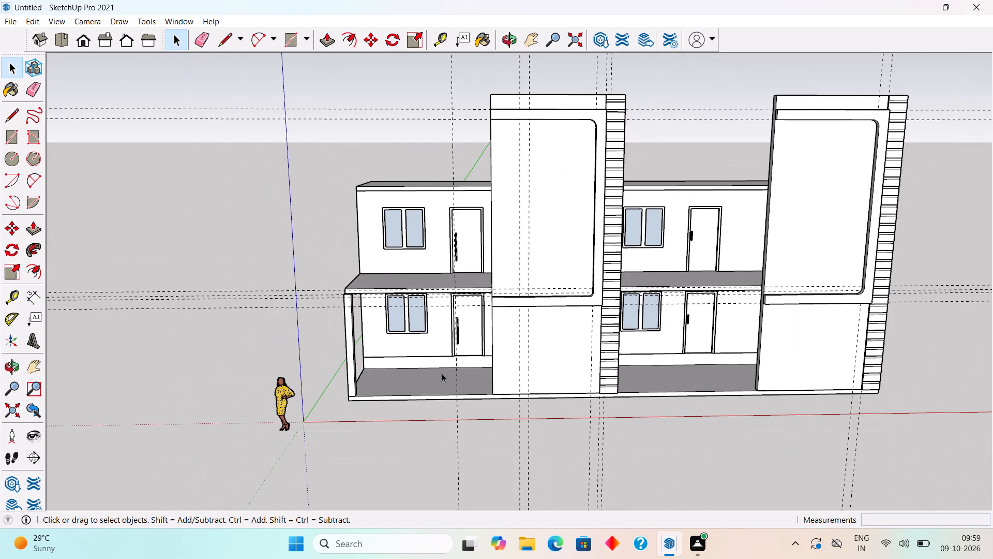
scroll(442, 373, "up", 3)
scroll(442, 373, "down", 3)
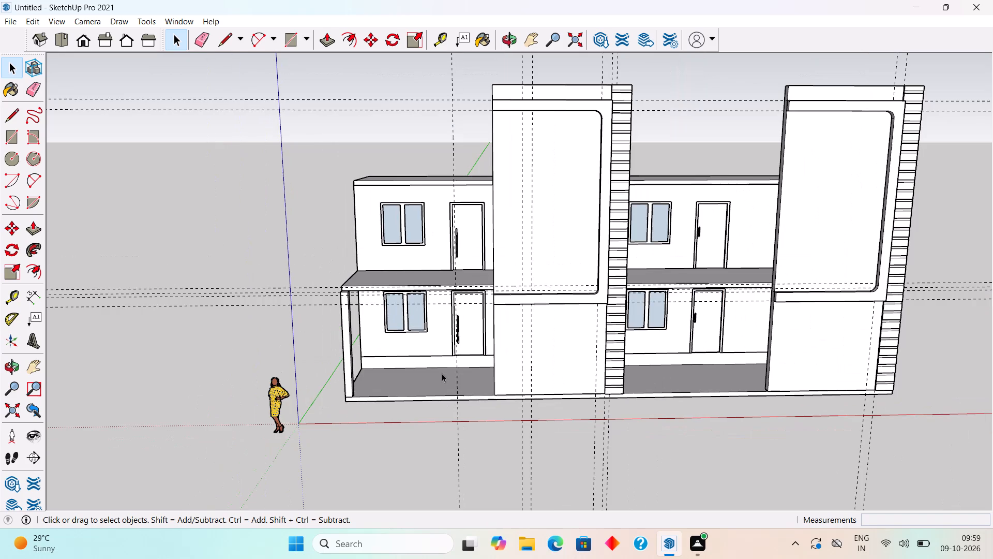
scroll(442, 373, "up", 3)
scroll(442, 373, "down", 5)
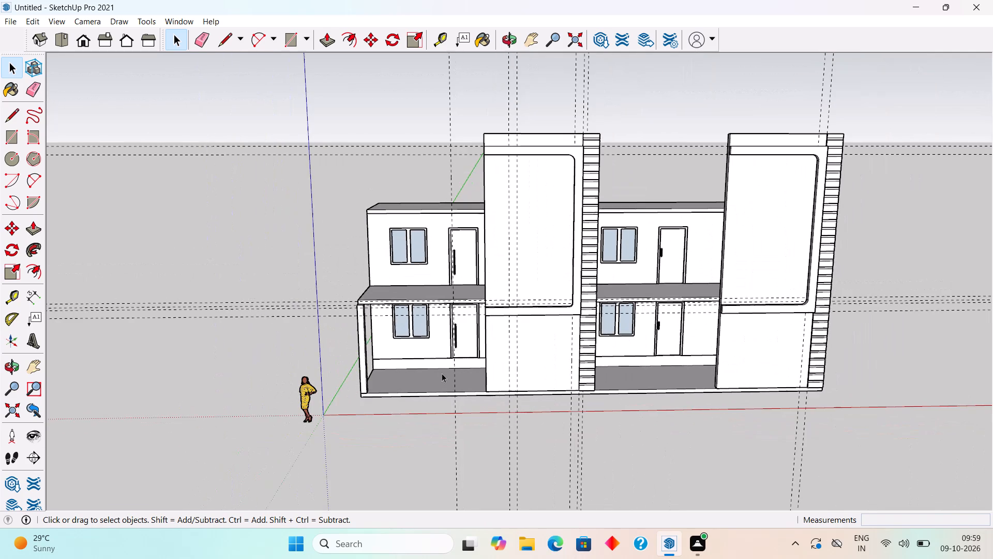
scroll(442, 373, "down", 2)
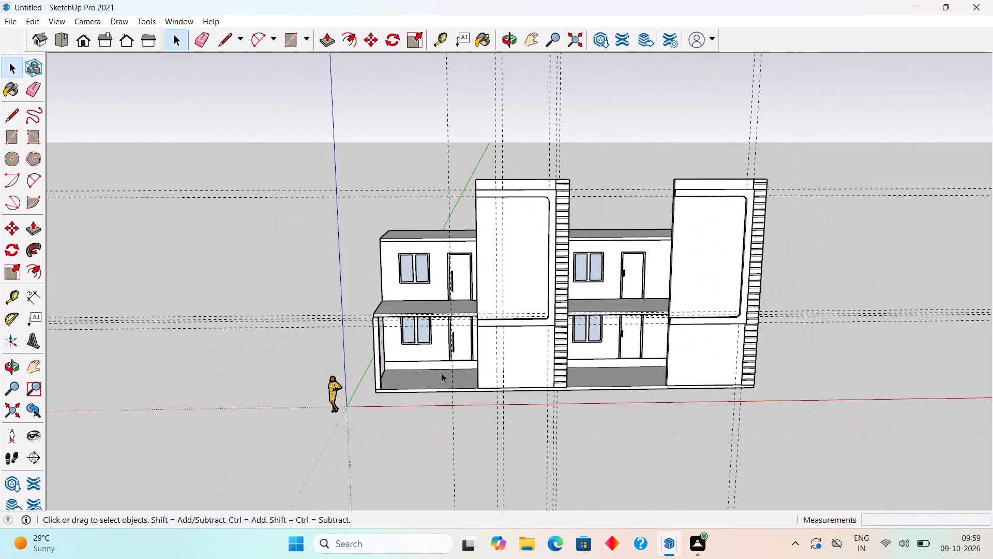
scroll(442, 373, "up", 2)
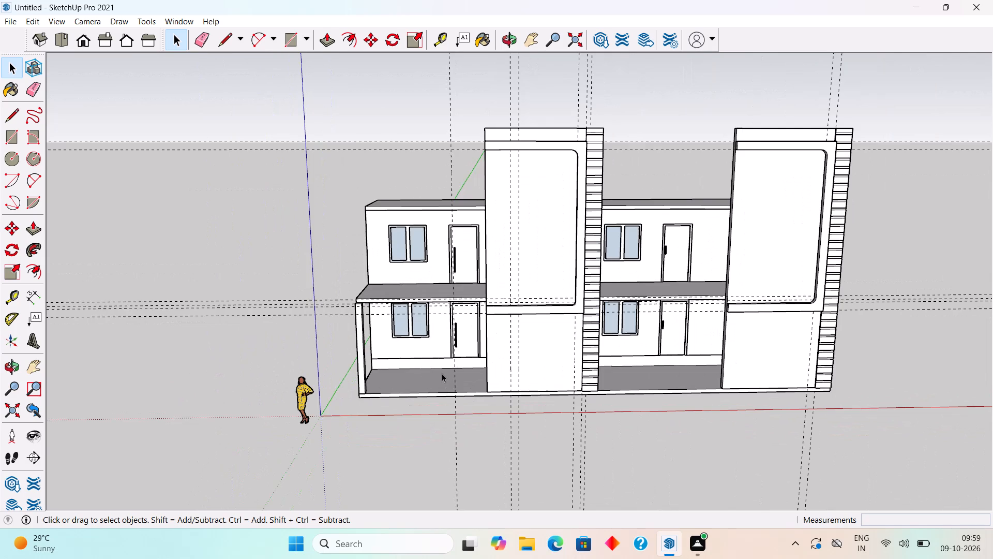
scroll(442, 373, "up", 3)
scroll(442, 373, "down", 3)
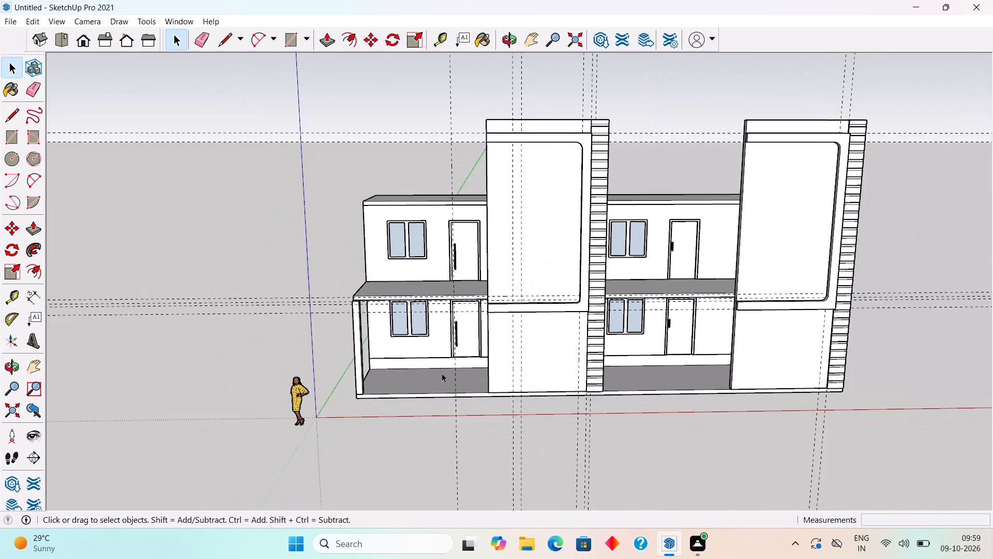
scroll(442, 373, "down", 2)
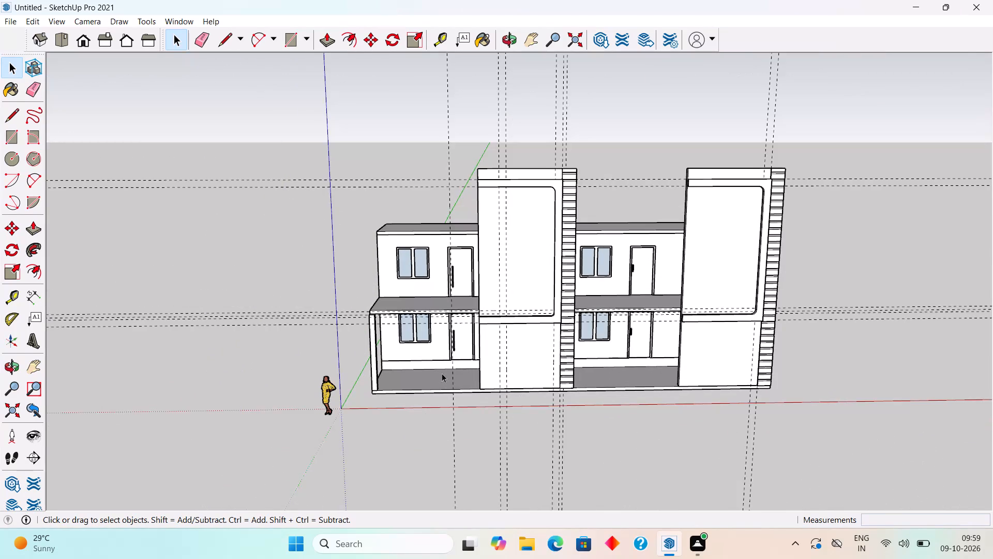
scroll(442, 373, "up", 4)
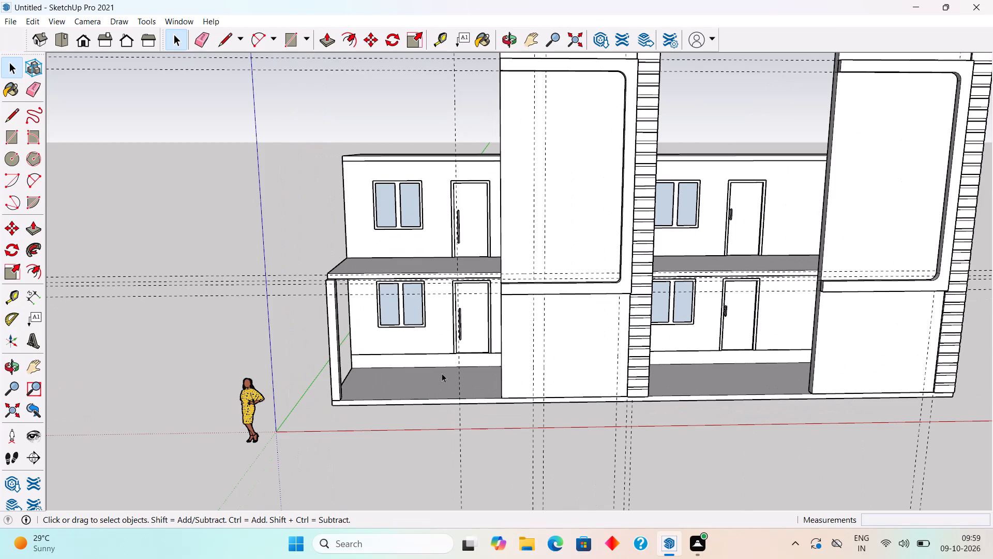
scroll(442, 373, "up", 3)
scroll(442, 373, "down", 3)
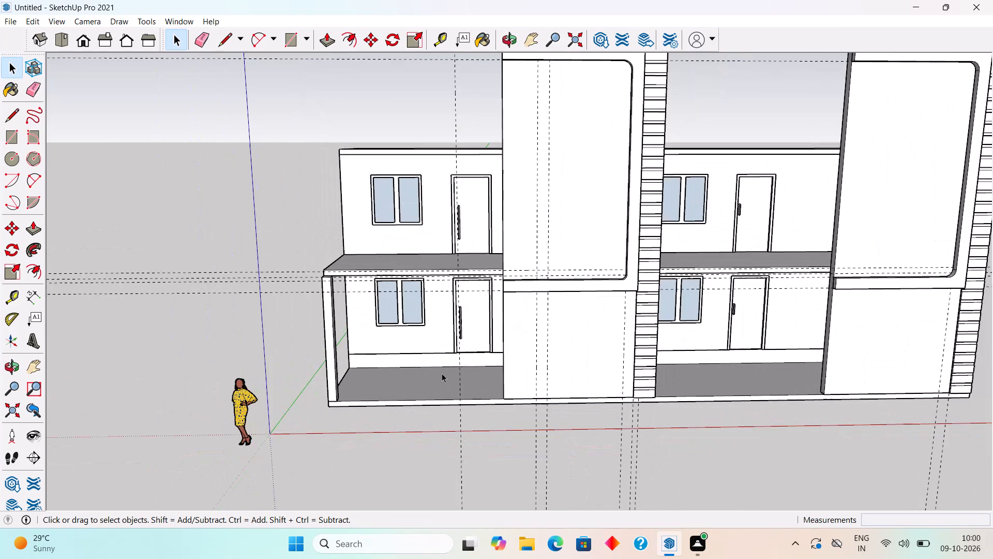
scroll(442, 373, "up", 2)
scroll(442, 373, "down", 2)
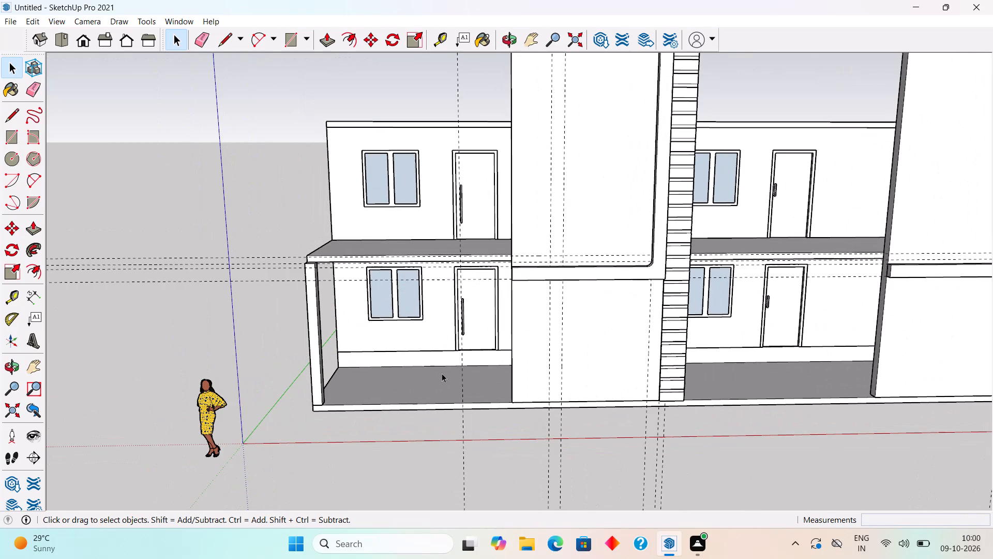
Examine the ground-floor porch up close, checking its window, door, floor and side wall beside the first tall front wall panel.
scroll(442, 373, "up", 2)
scroll(442, 373, "down", 2)
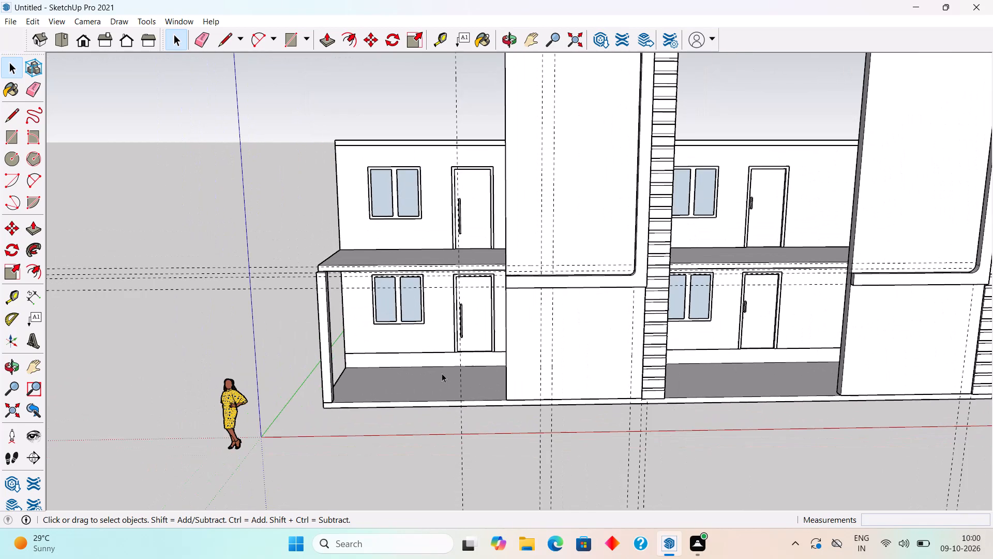
scroll(442, 373, "up", 3)
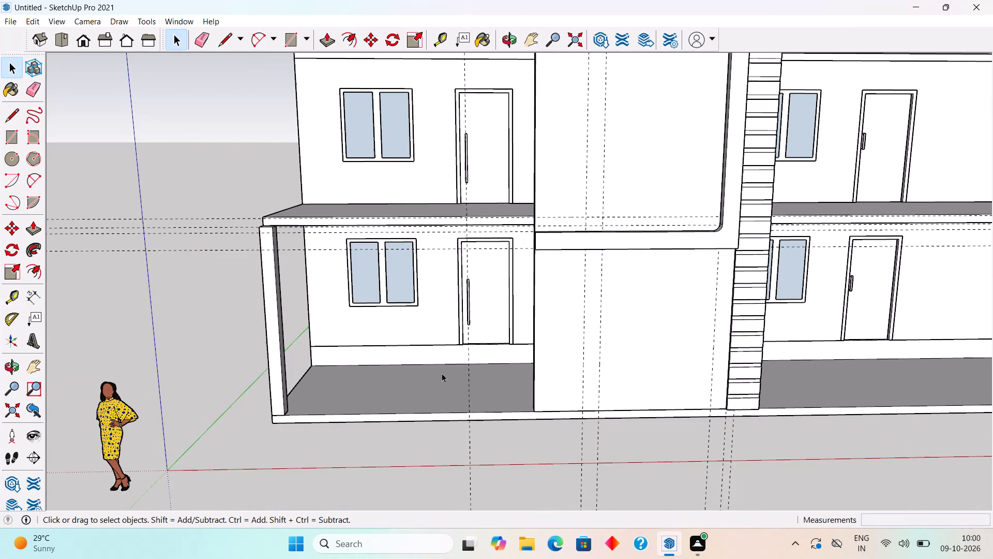
scroll(442, 373, "up", 3)
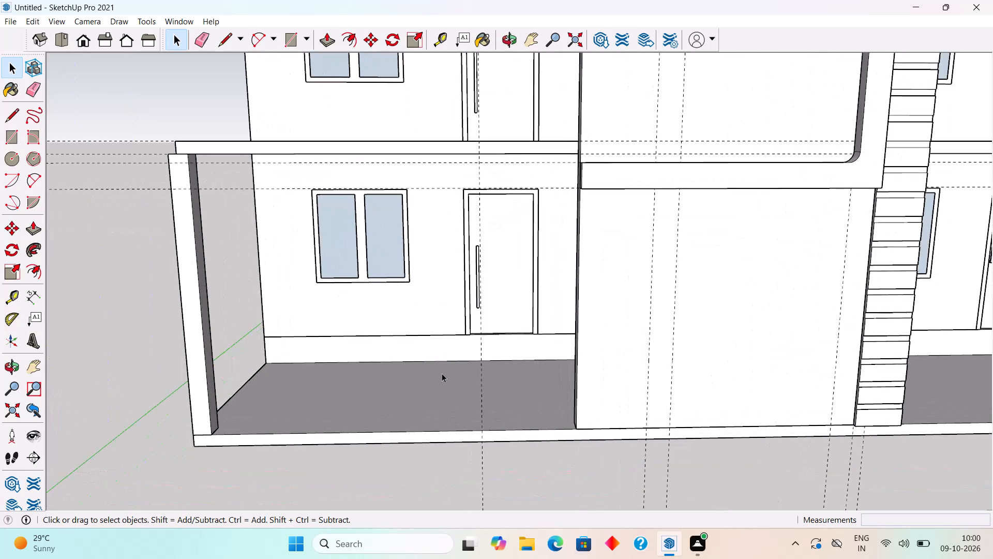
scroll(442, 373, "down", 1)
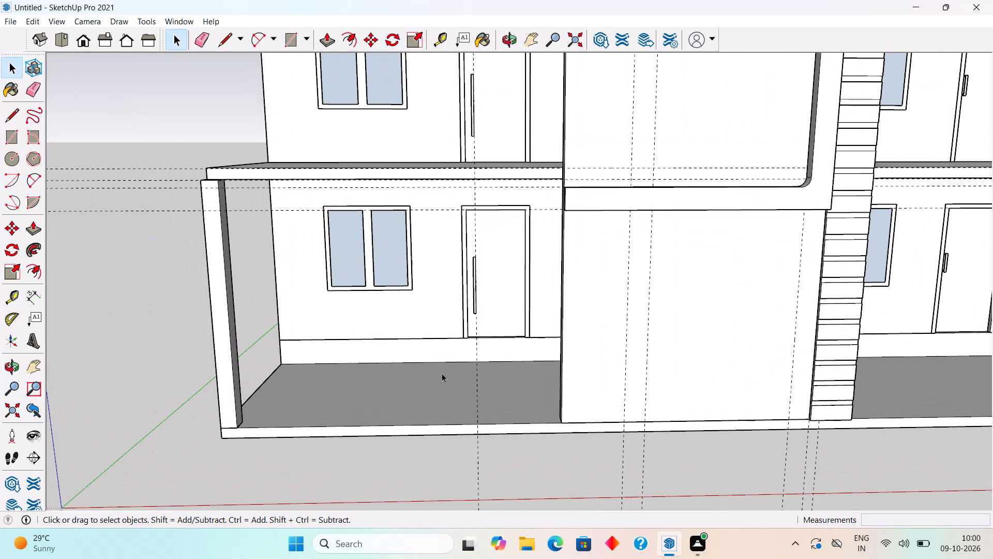
scroll(442, 373, "up", 3)
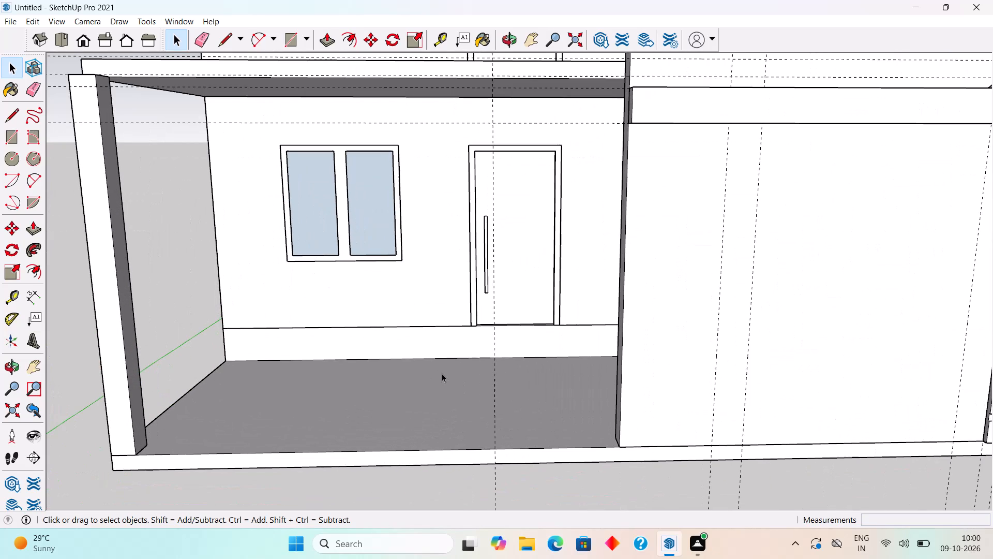
scroll(442, 373, "up", 3)
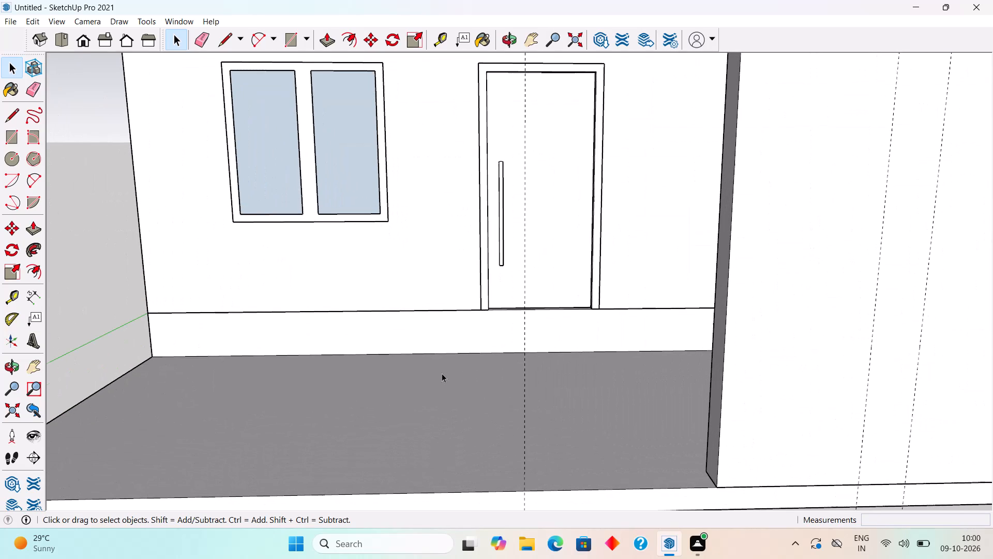
scroll(442, 373, "down", 2)
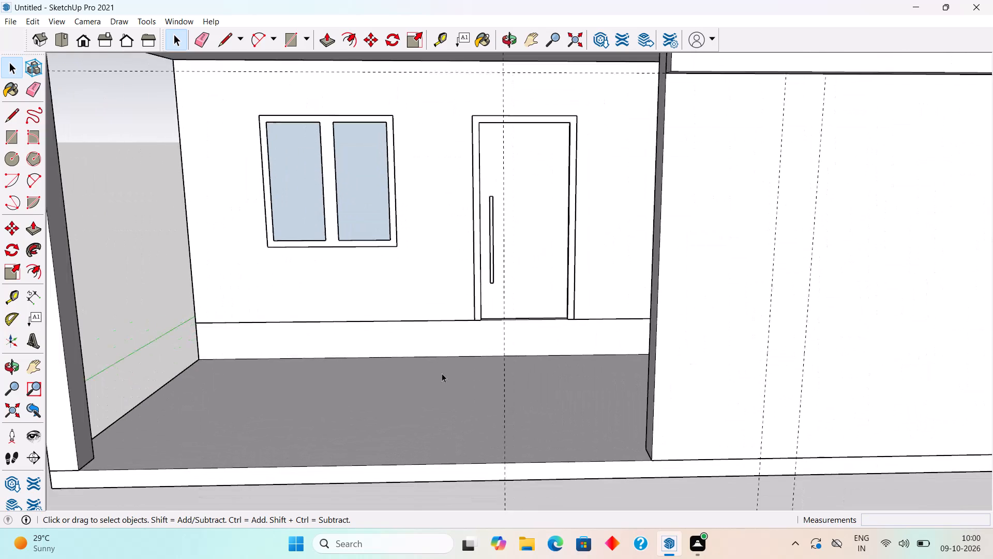
scroll(442, 373, "down", 1)
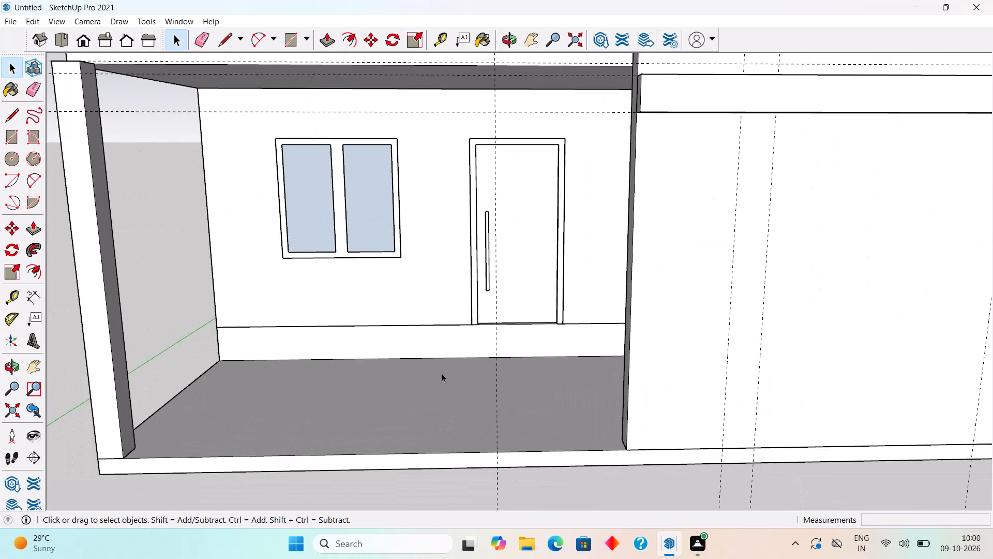
scroll(442, 373, "down", 2)
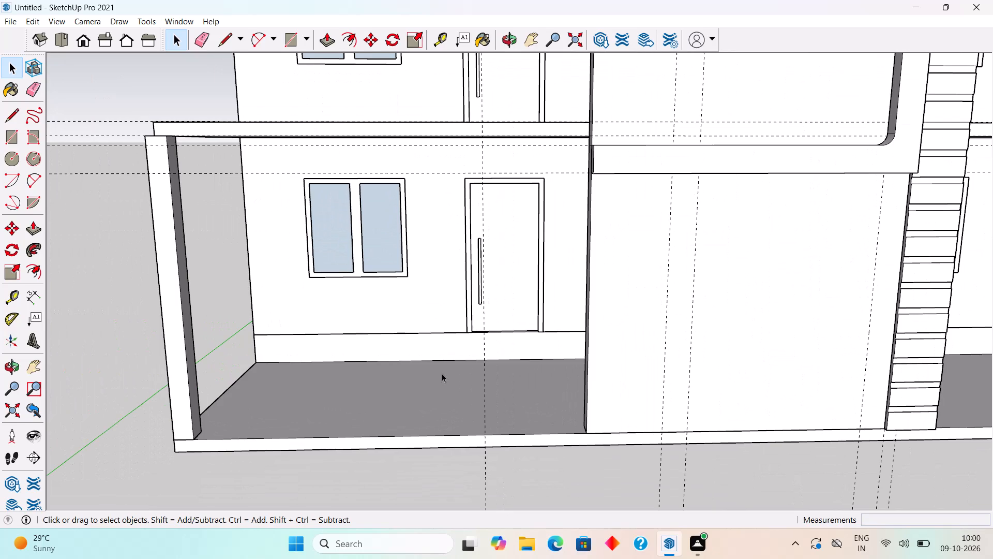
scroll(442, 373, "down", 2)
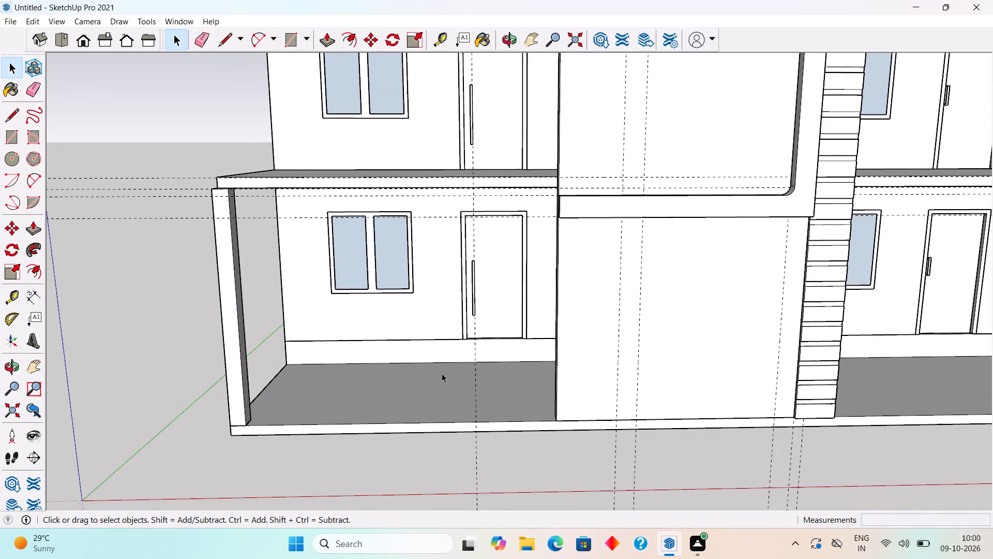
scroll(442, 373, "down", 2)
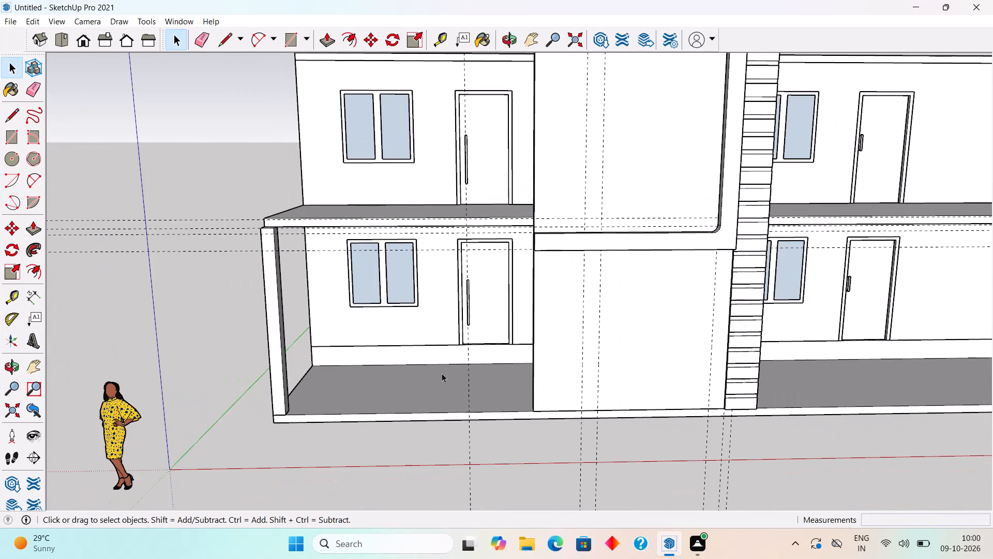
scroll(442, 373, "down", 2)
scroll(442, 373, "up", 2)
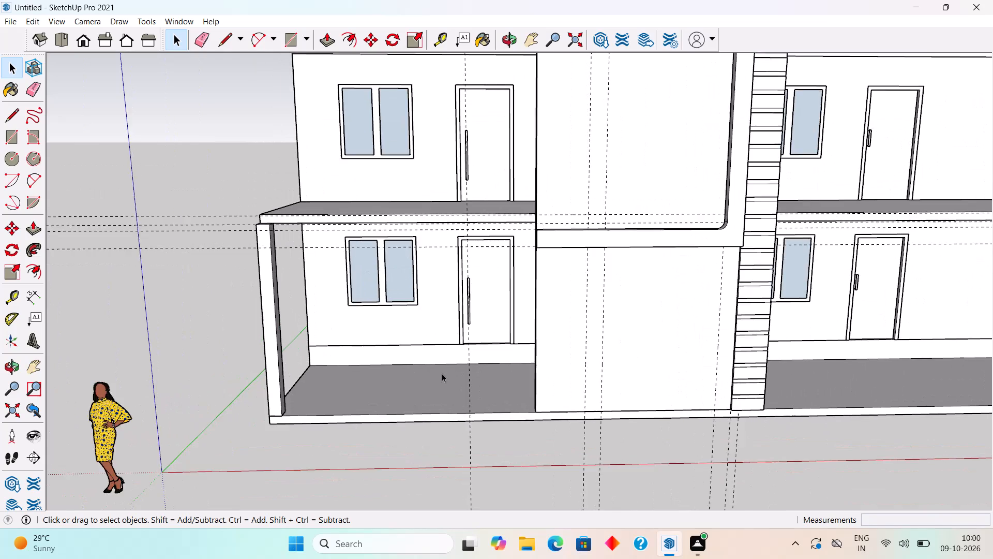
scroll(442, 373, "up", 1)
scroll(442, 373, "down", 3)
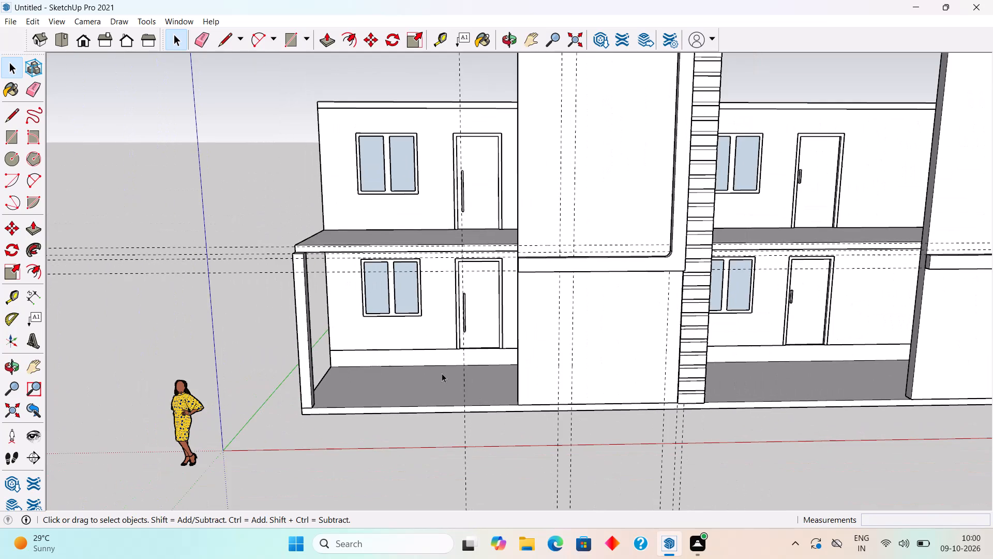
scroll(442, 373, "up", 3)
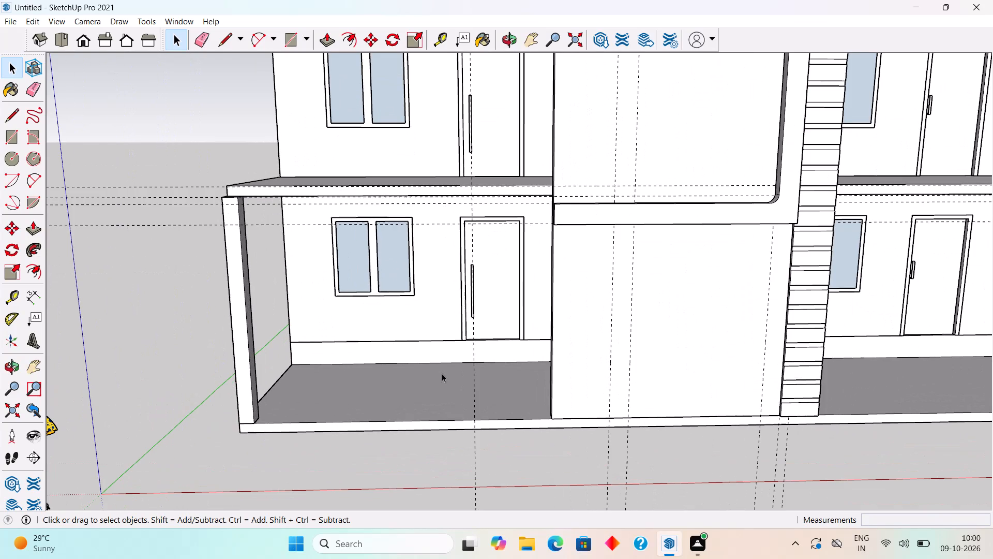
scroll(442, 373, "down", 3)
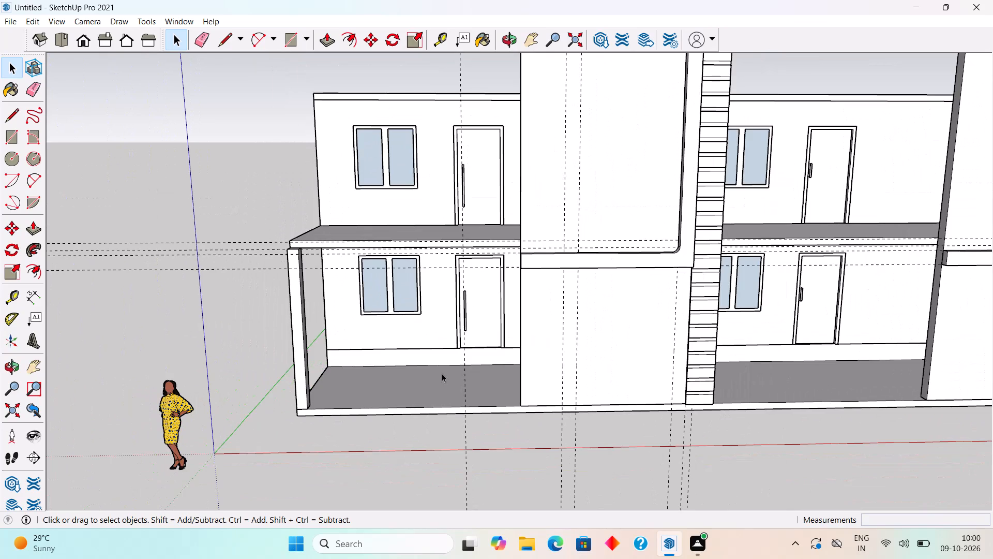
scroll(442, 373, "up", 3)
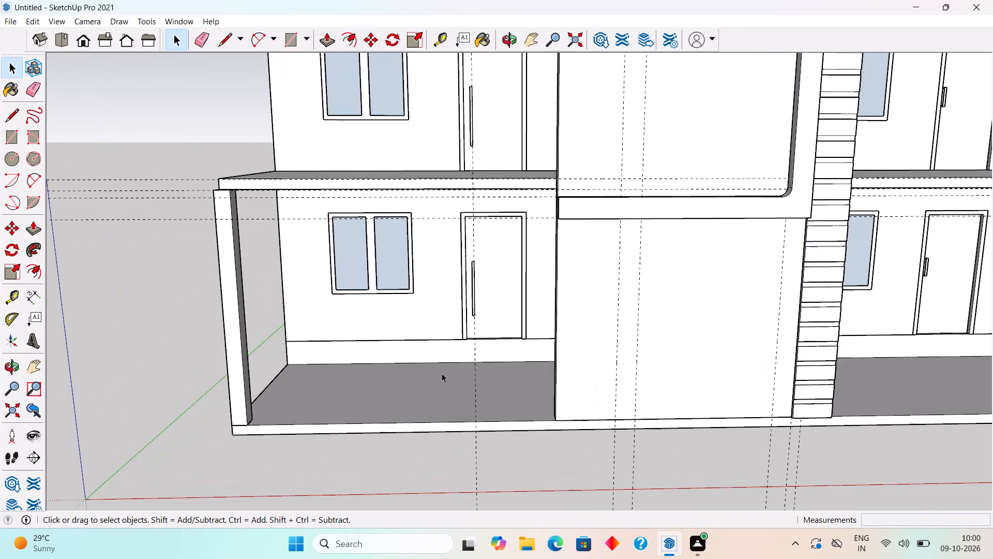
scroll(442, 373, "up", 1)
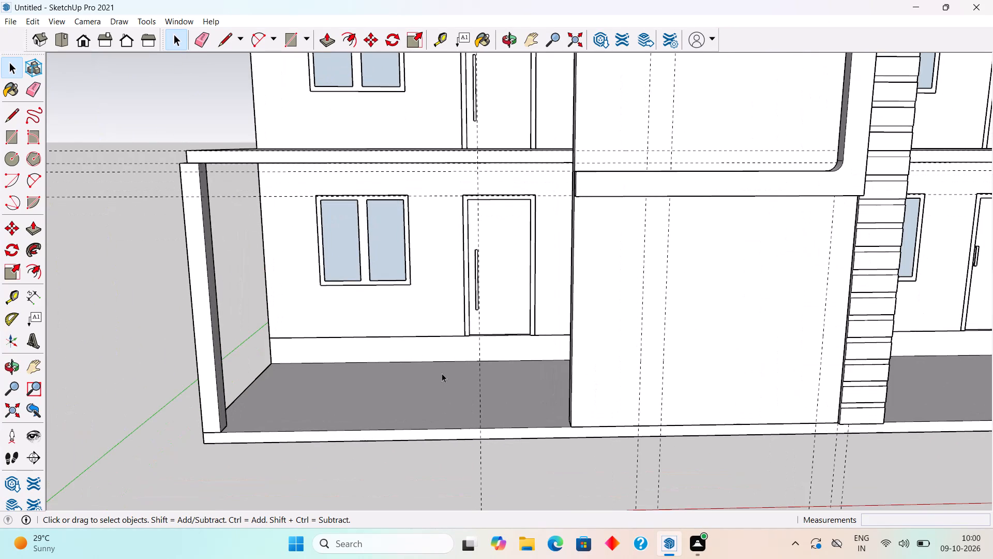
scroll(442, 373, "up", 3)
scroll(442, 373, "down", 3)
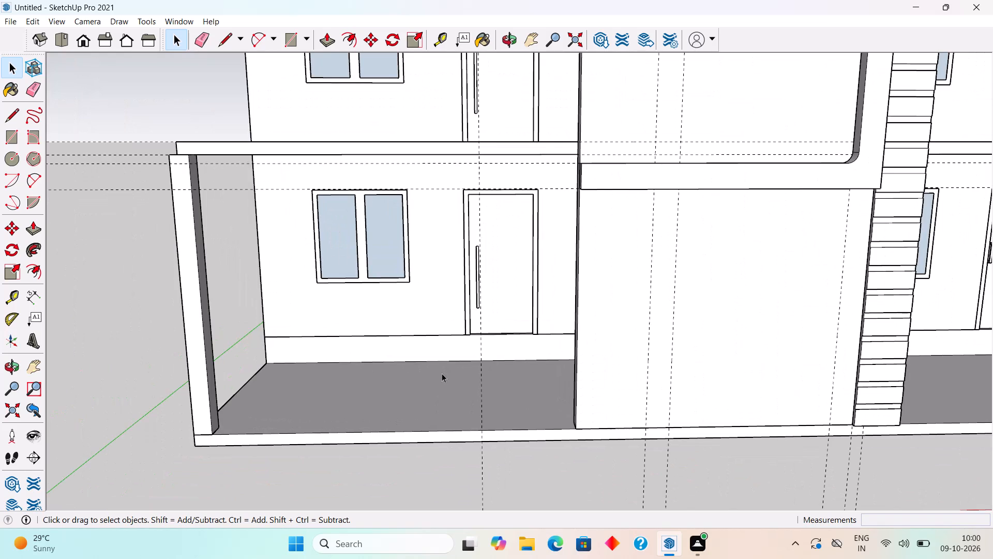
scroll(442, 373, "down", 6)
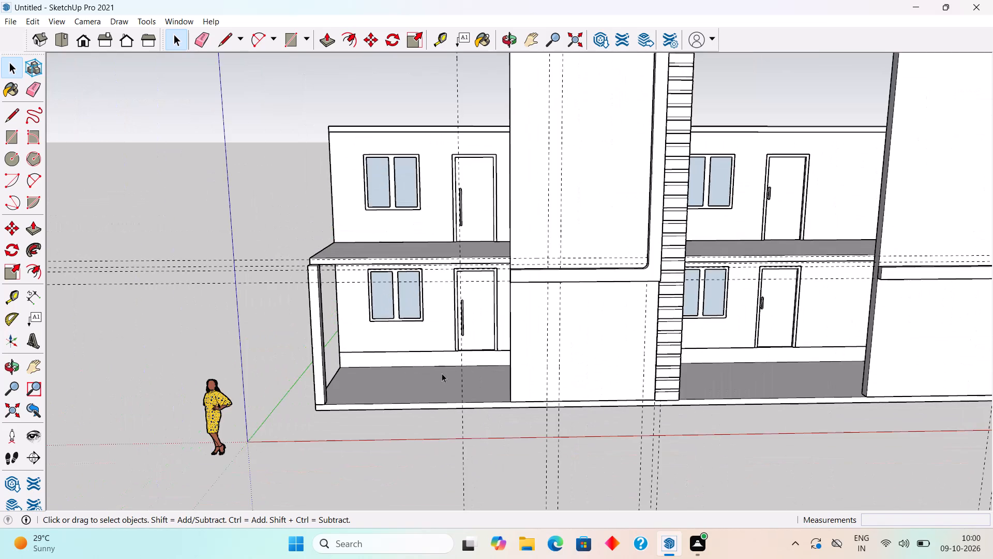
Examine the whole front facade, comparing both tall framed wall panels with the two storeys behind them.
scroll(442, 373, "down", 2)
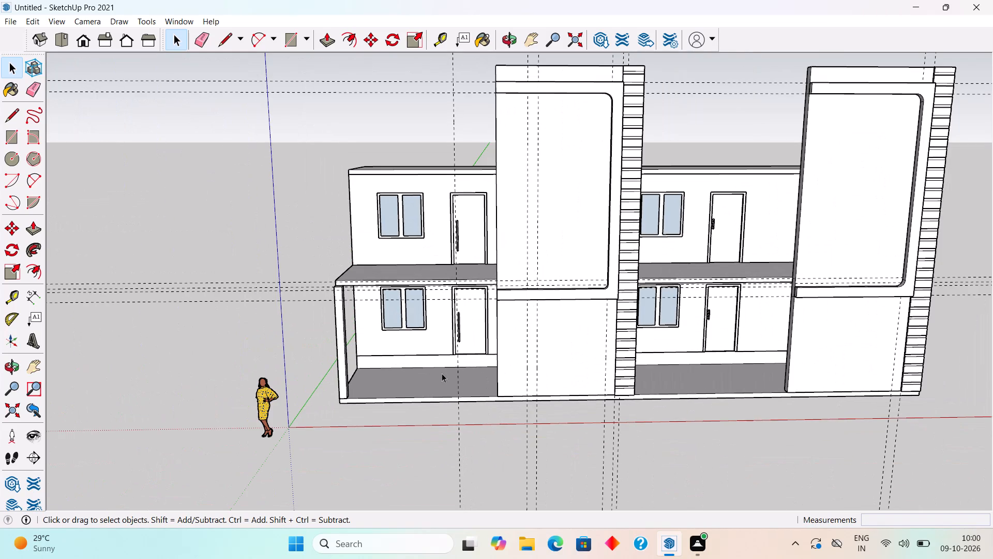
scroll(442, 373, "up", 3)
scroll(442, 373, "down", 3)
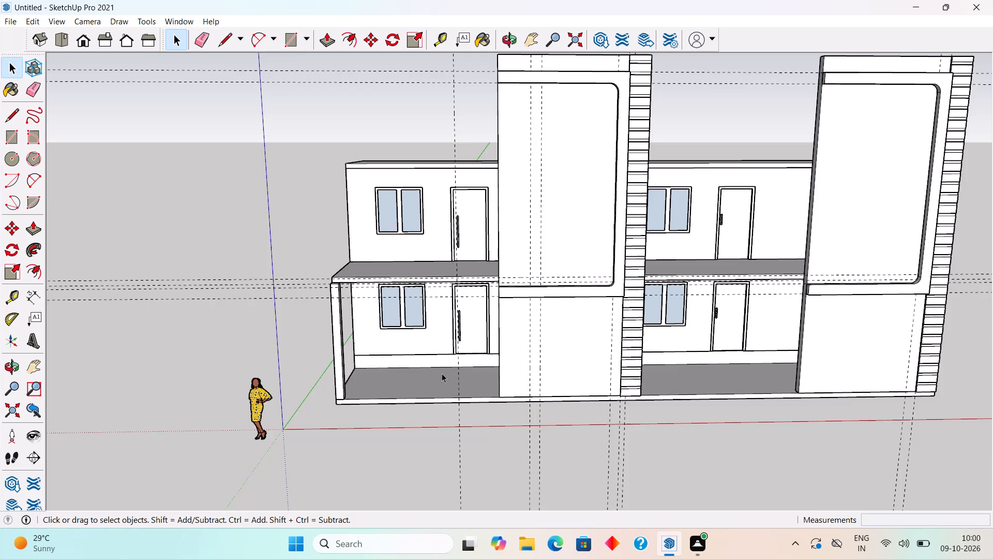
scroll(442, 373, "down", 2)
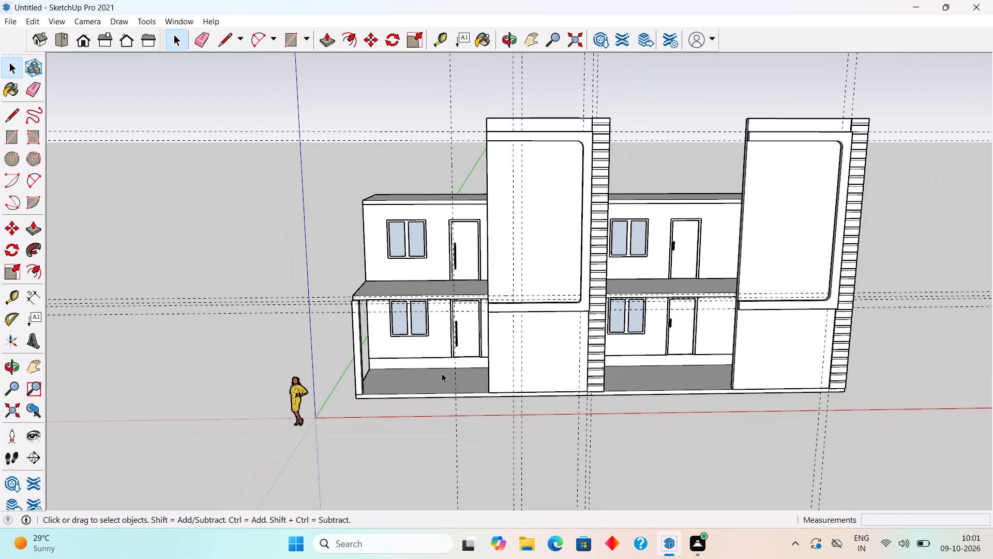
scroll(446, 373, "down", 3)
scroll(446, 374, "up", 3)
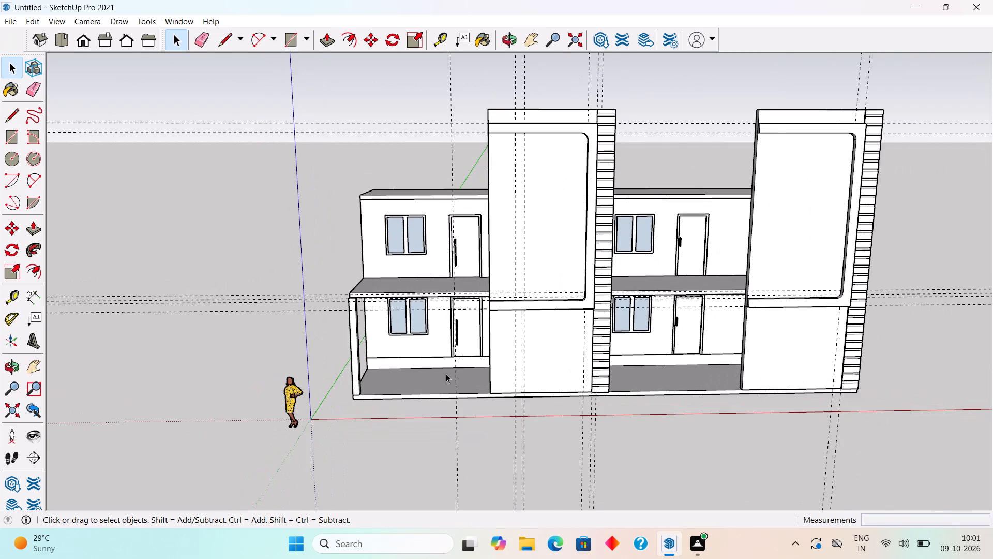
scroll(445, 376, "up", 3)
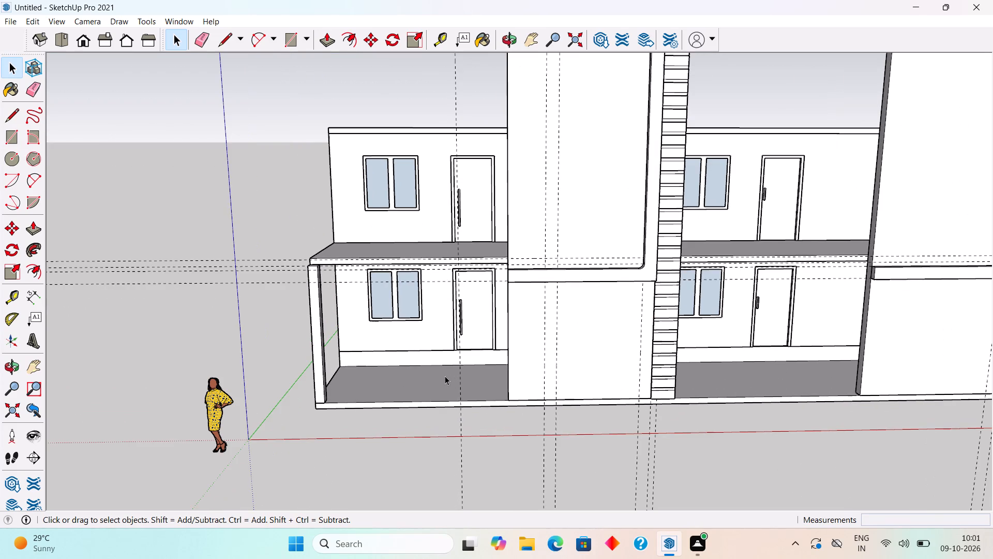
scroll(445, 376, "down", 3)
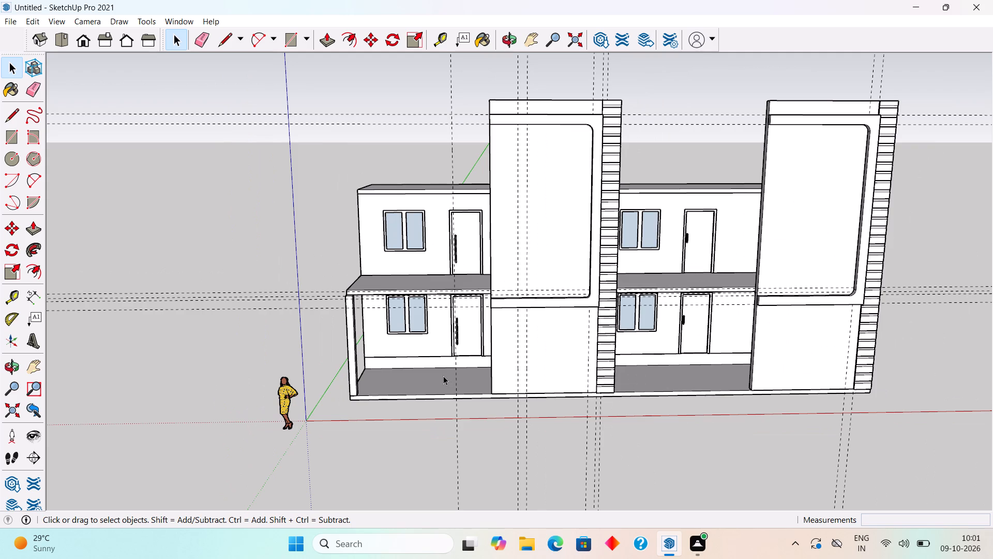
scroll(437, 382, "down", 3)
scroll(432, 438, "up", 4)
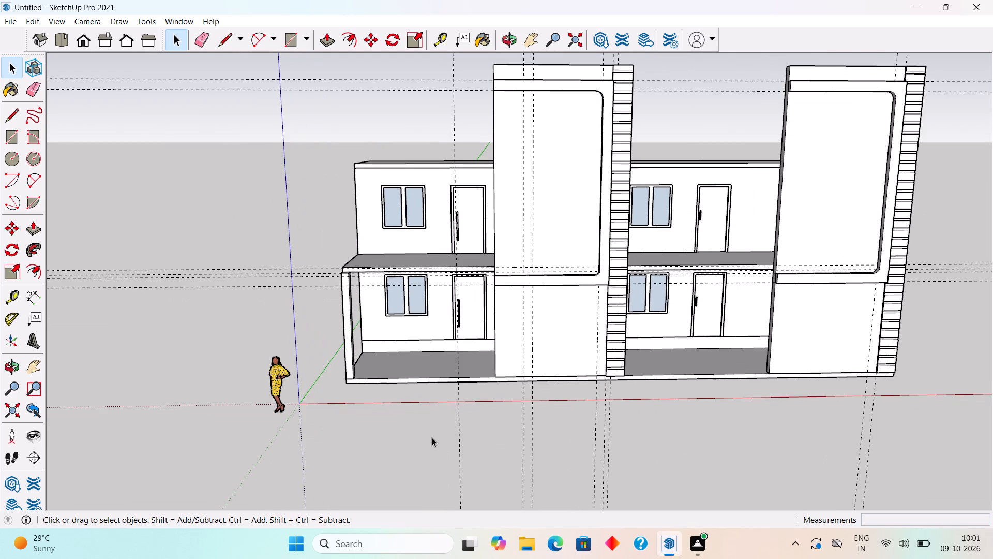
Examine the front edge of the ground-floor porch slab and the base of the first tall front wall panel.
scroll(432, 437, "up", 4)
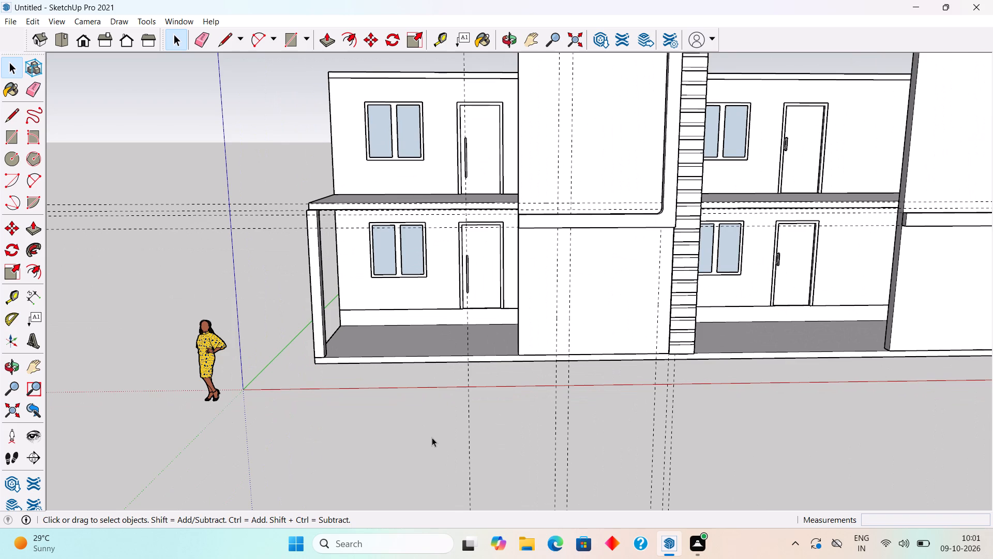
scroll(432, 437, "up", 3)
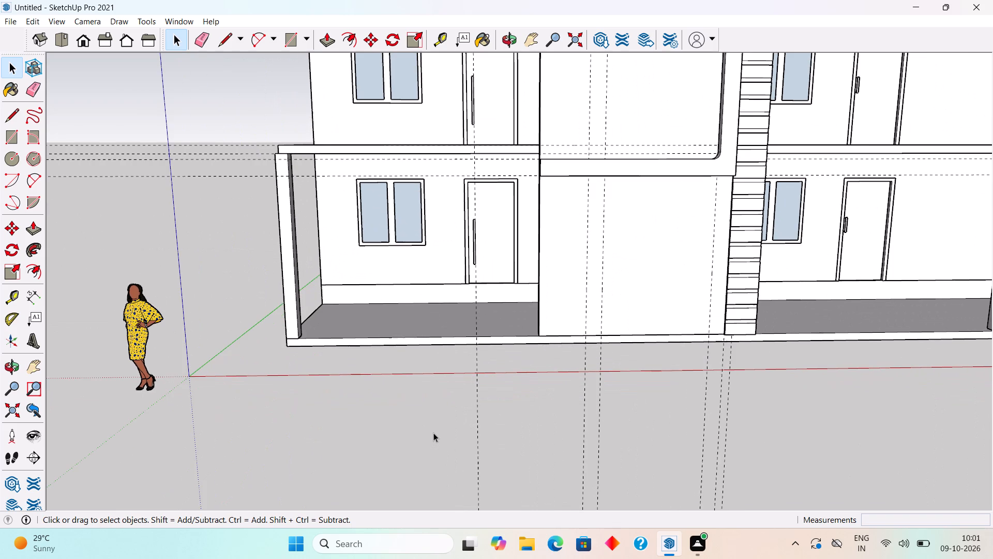
scroll(433, 433, "up", 2)
scroll(433, 433, "down", 4)
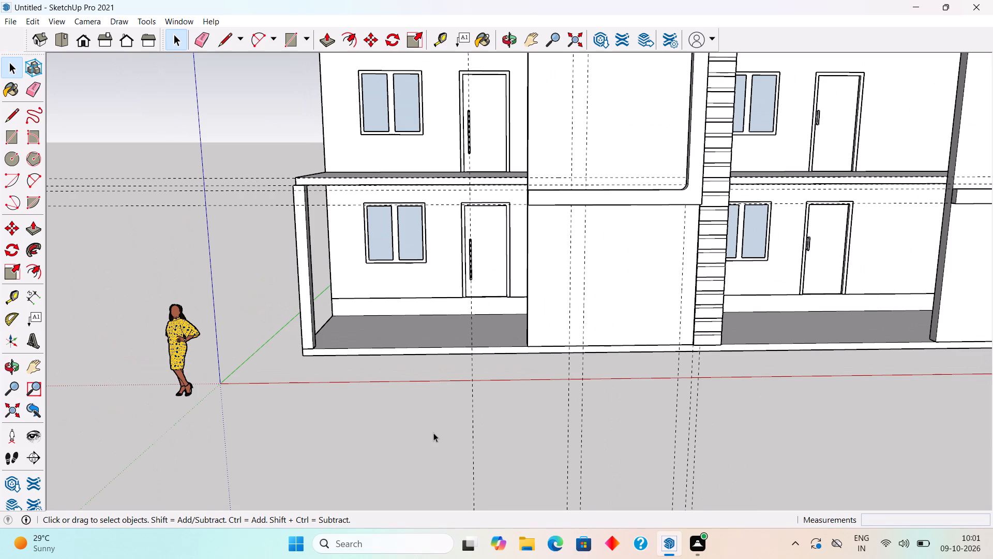
scroll(433, 433, "down", 2)
scroll(434, 433, "up", 3)
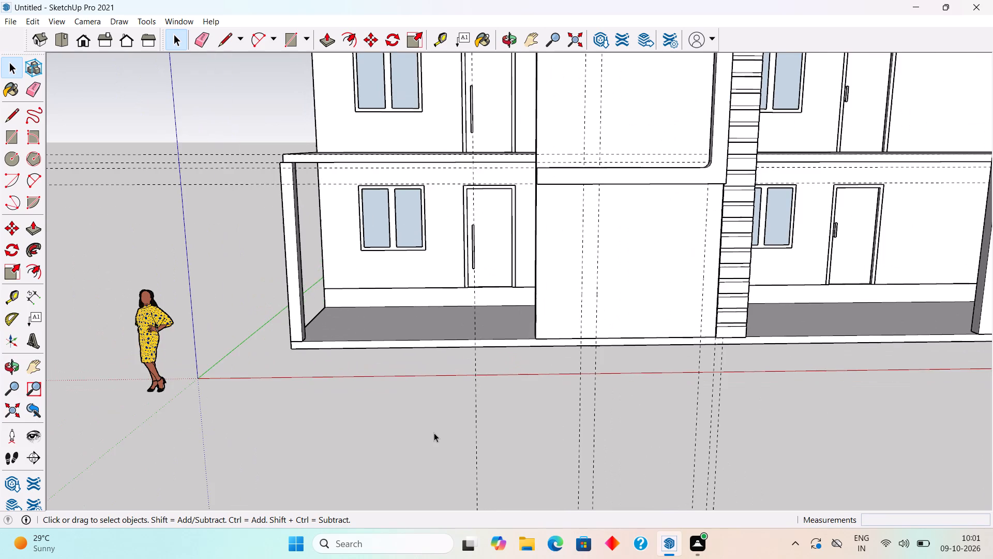
scroll(415, 444, "up", 4)
scroll(415, 444, "down", 6)
scroll(415, 444, "up", 4)
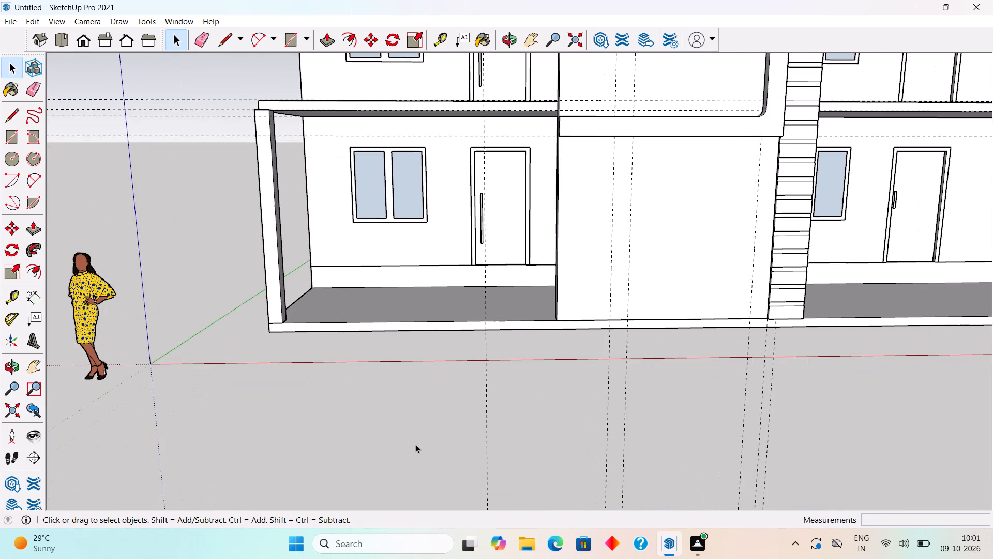
scroll(415, 444, "up", 11)
scroll(415, 444, "down", 7)
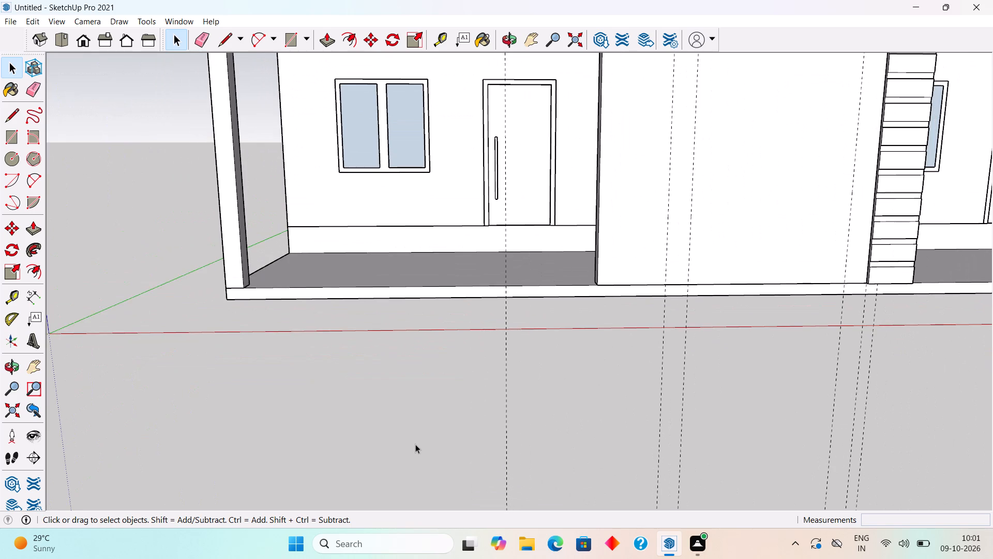
scroll(415, 444, "up", 3)
scroll(415, 444, "down", 1)
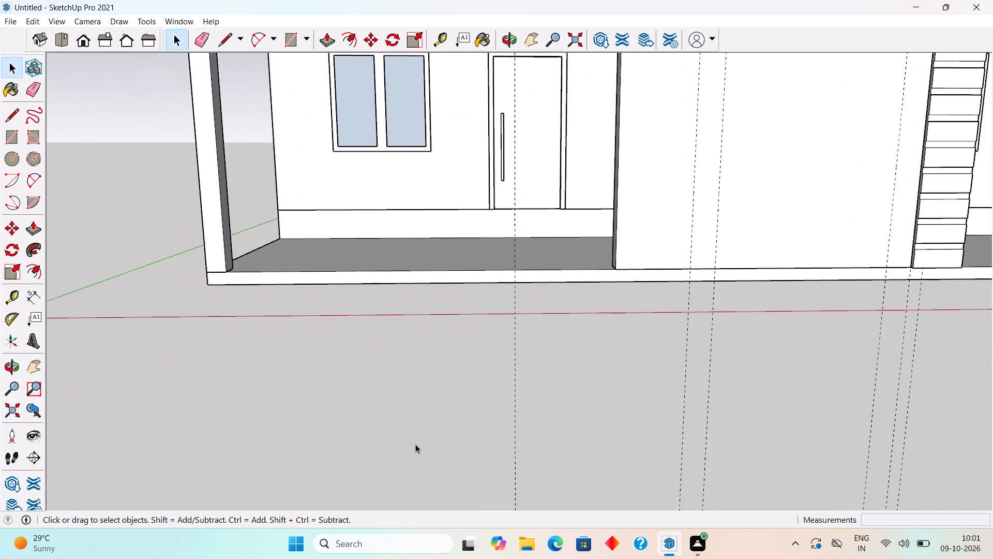
scroll(415, 444, "down", 2)
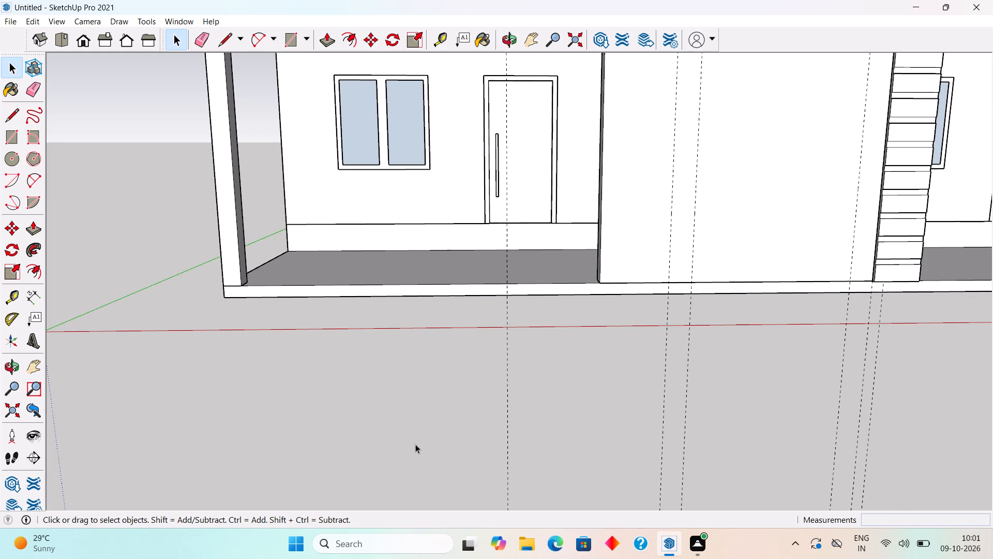
scroll(415, 444, "up", 3)
scroll(415, 444, "down", 3)
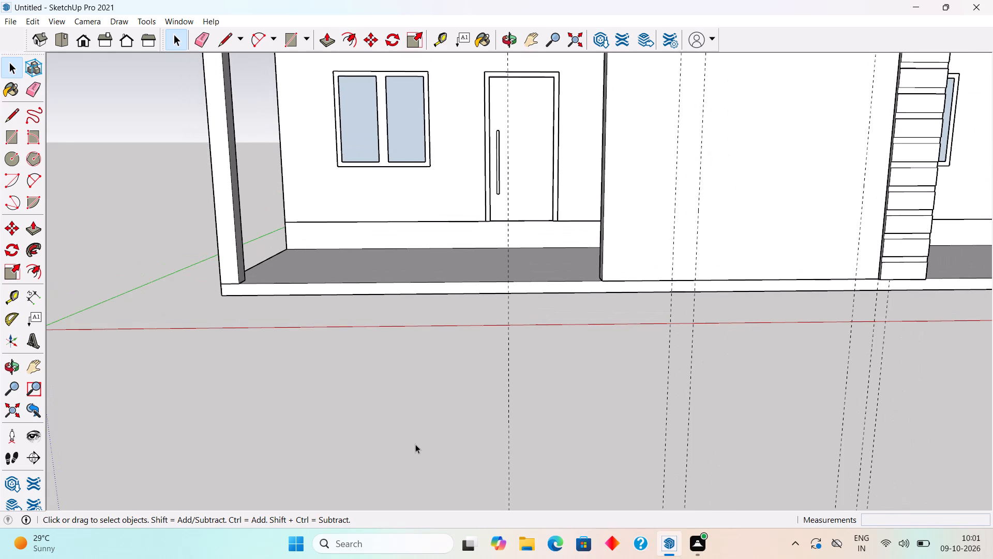
Examine the ground-floor porch slab edge, plinth and side wall up close beside the first tall front wall panel.
scroll(415, 444, "up", 3)
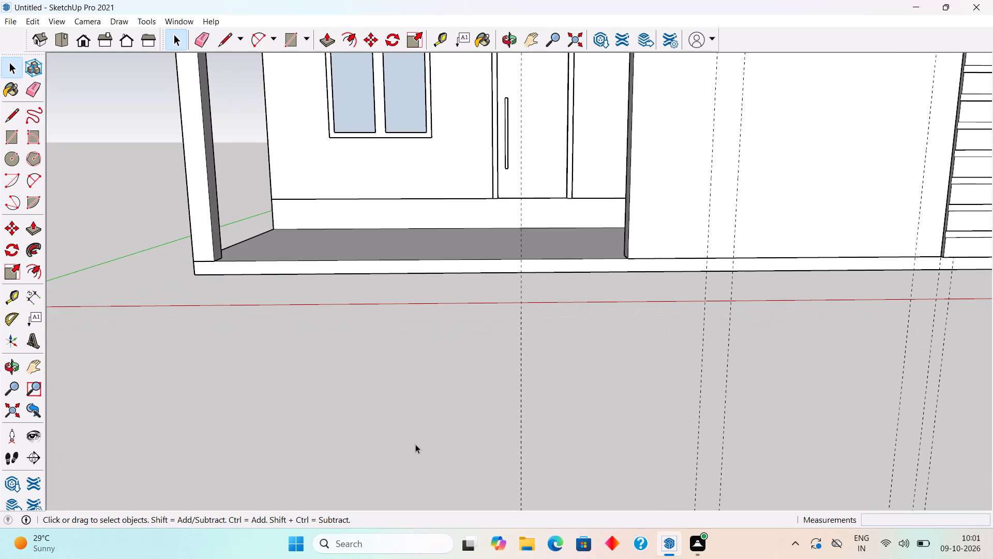
scroll(415, 444, "up", 2)
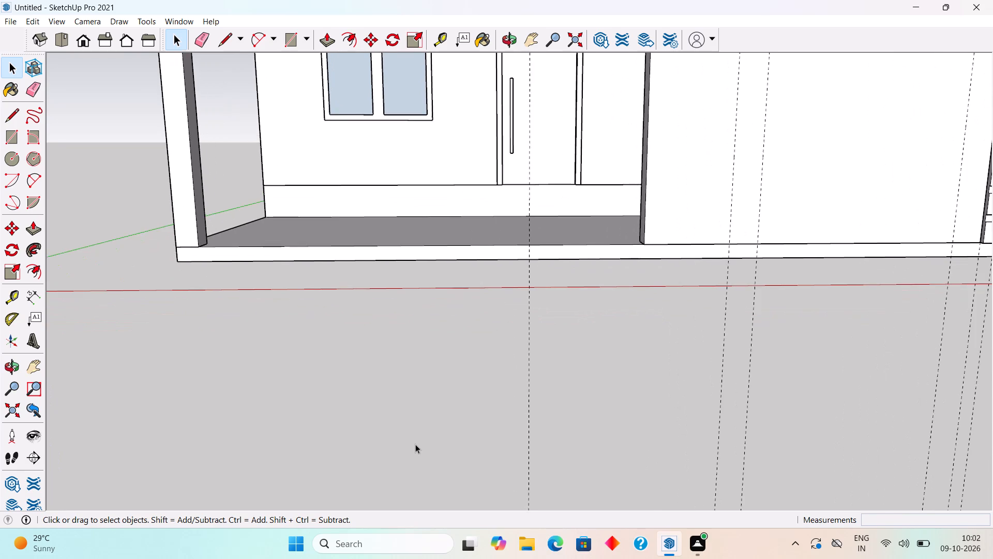
scroll(415, 444, "up", 4)
scroll(415, 444, "down", 3)
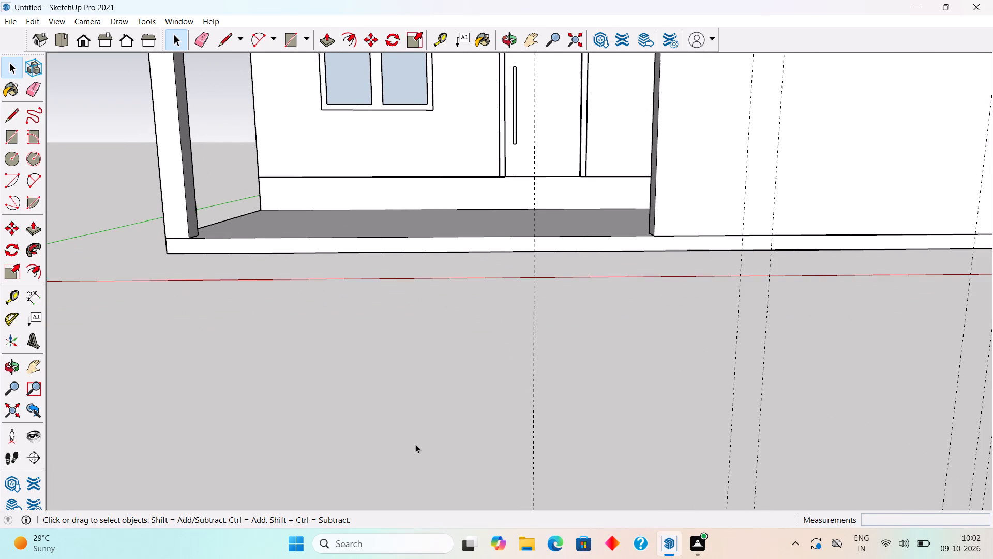
scroll(415, 444, "up", 3)
scroll(415, 444, "down", 4)
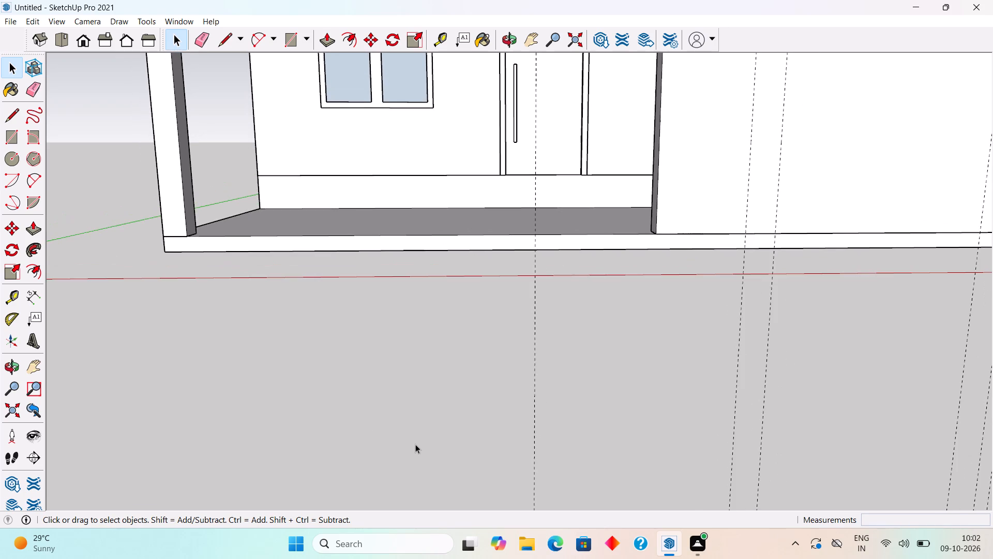
scroll(415, 444, "down", 3)
scroll(415, 444, "up", 4)
scroll(415, 444, "down", 4)
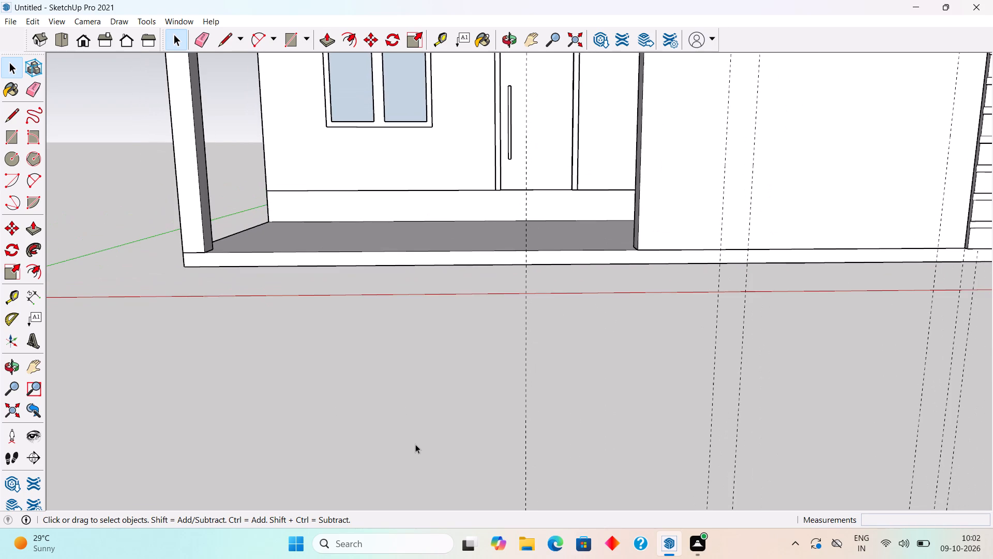
scroll(415, 444, "up", 3)
scroll(415, 444, "down", 3)
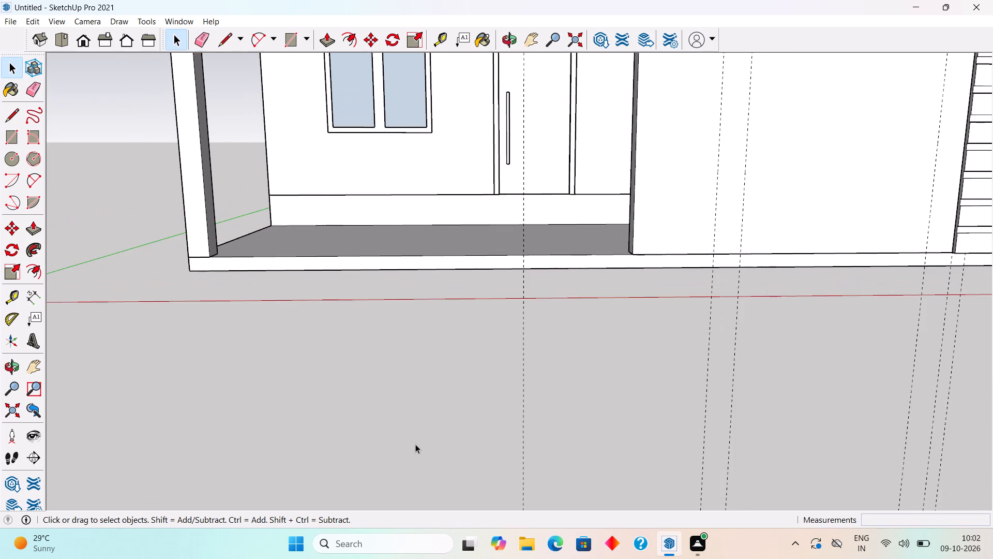
Examine the full front facade, comparing the two tall framed wall panels, their stepped side strips and both storeys.
scroll(415, 444, "down", 12)
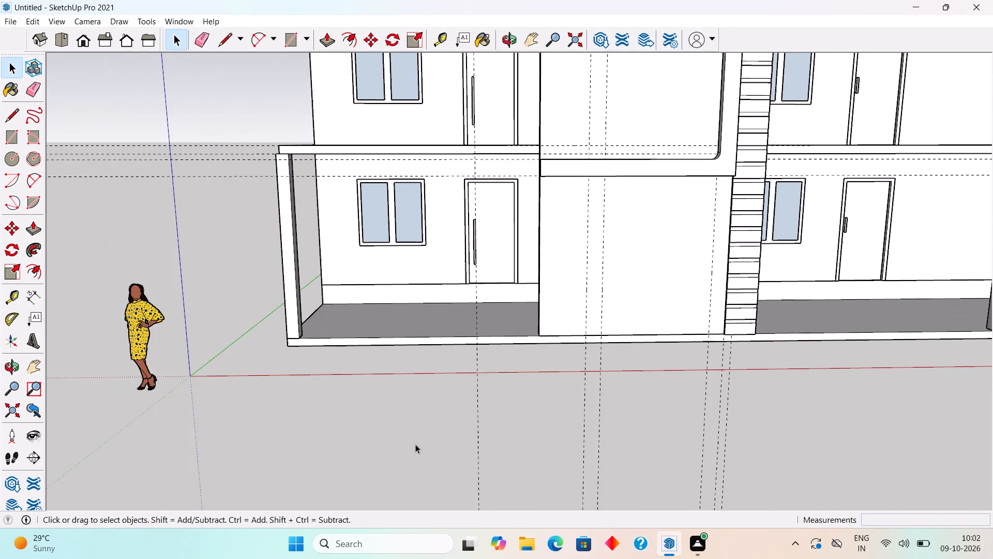
scroll(415, 444, "down", 13)
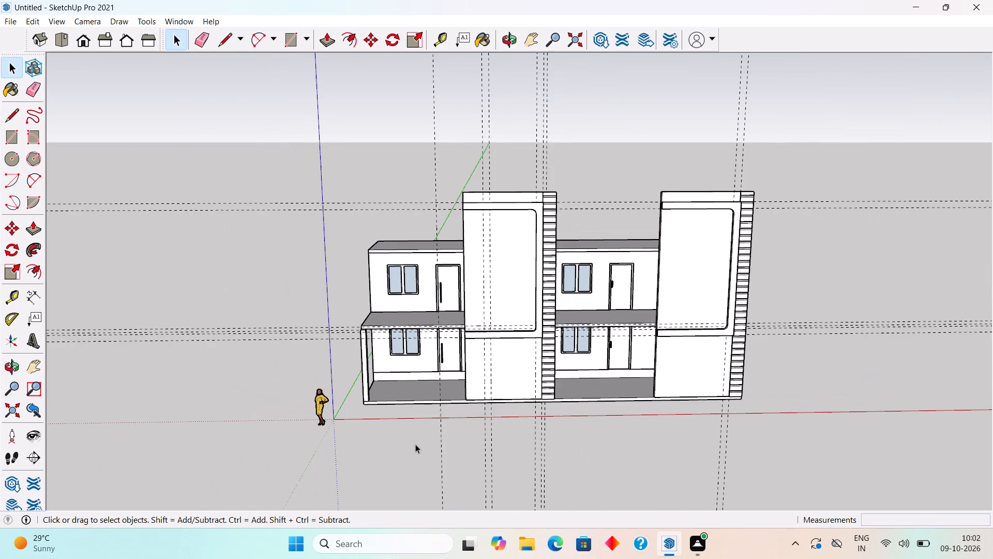
scroll(415, 444, "down", 6)
scroll(415, 444, "up", 3)
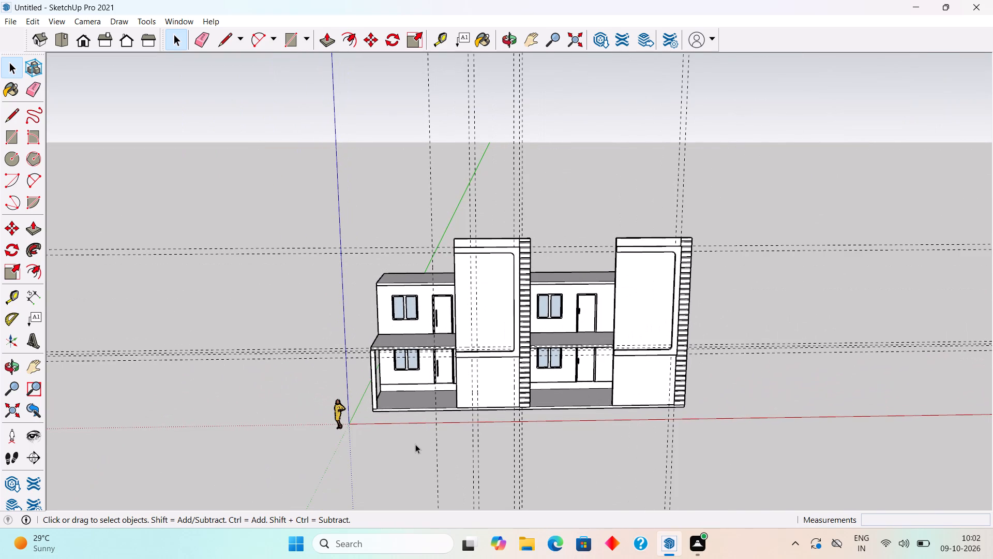
scroll(415, 444, "up", 6)
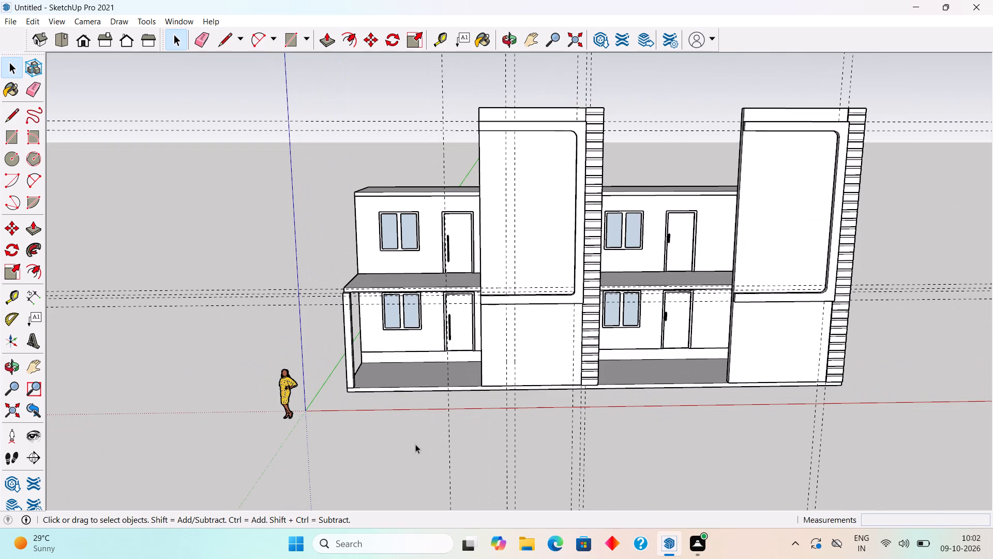
scroll(415, 444, "up", 2)
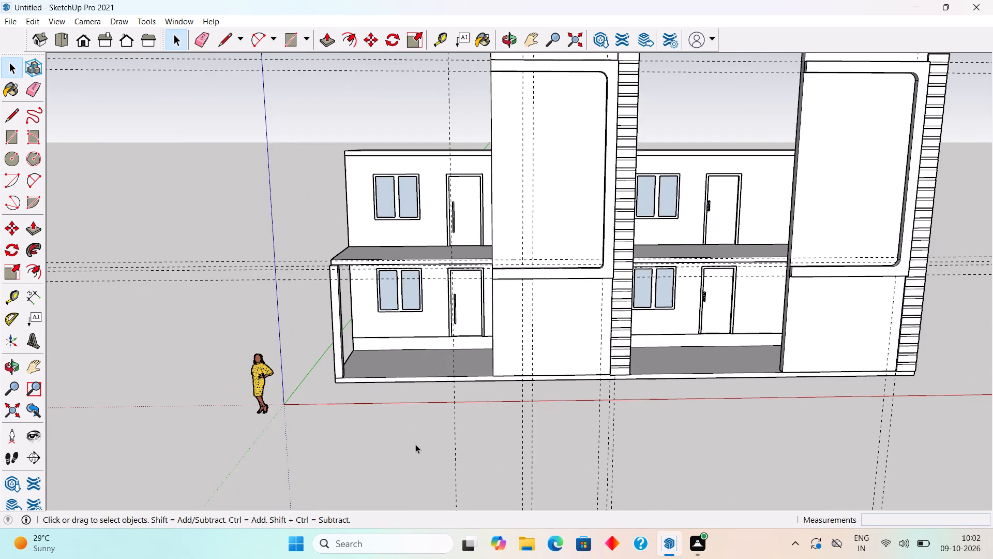
scroll(415, 444, "down", 4)
scroll(415, 444, "up", 3)
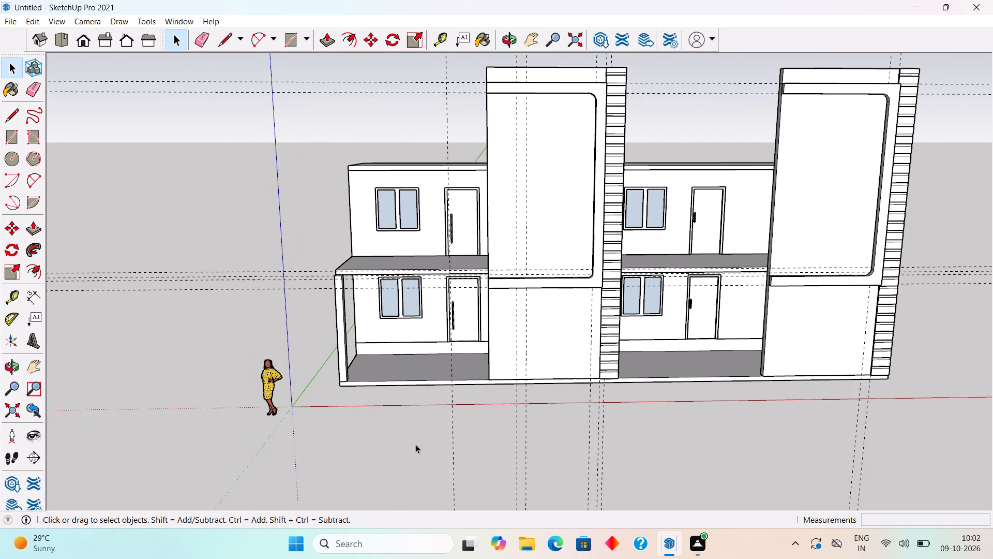
scroll(415, 444, "up", 2)
scroll(415, 445, "down", 5)
scroll(413, 446, "up", 2)
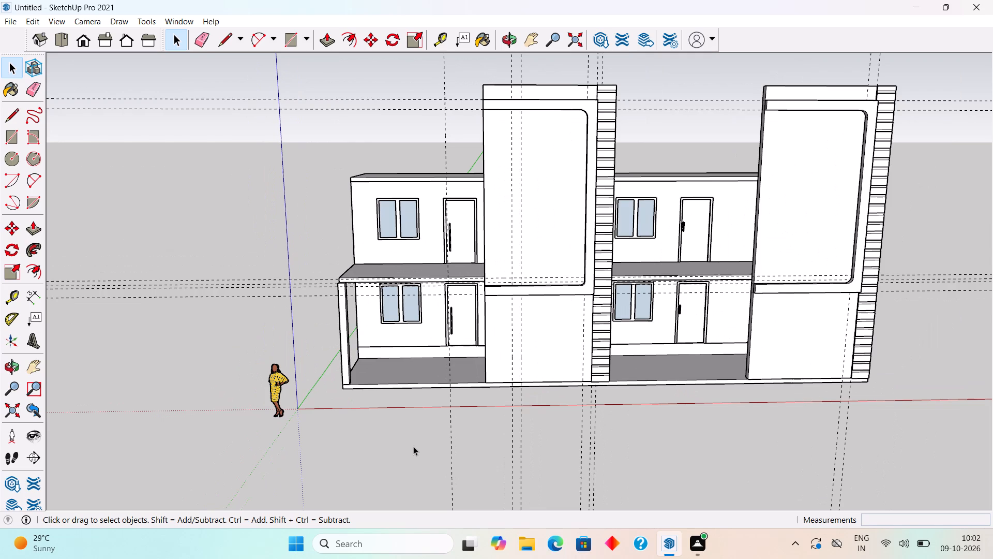
scroll(413, 446, "down", 1)
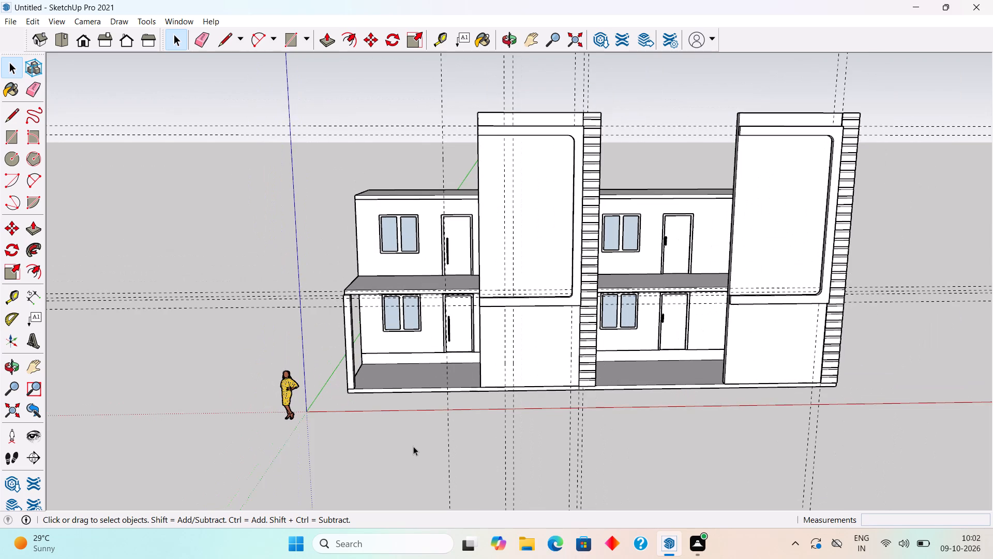
scroll(413, 446, "up", 2)
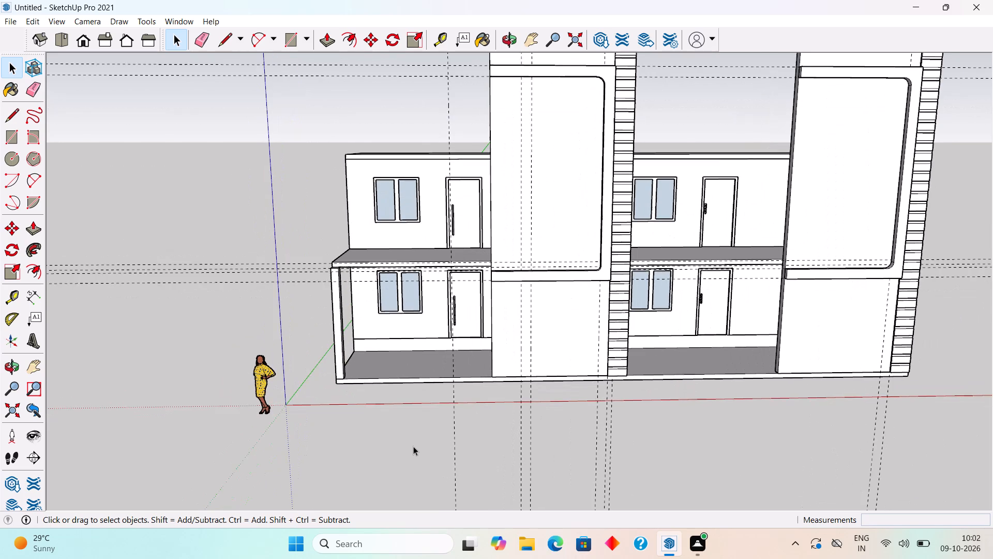
scroll(413, 446, "down", 3)
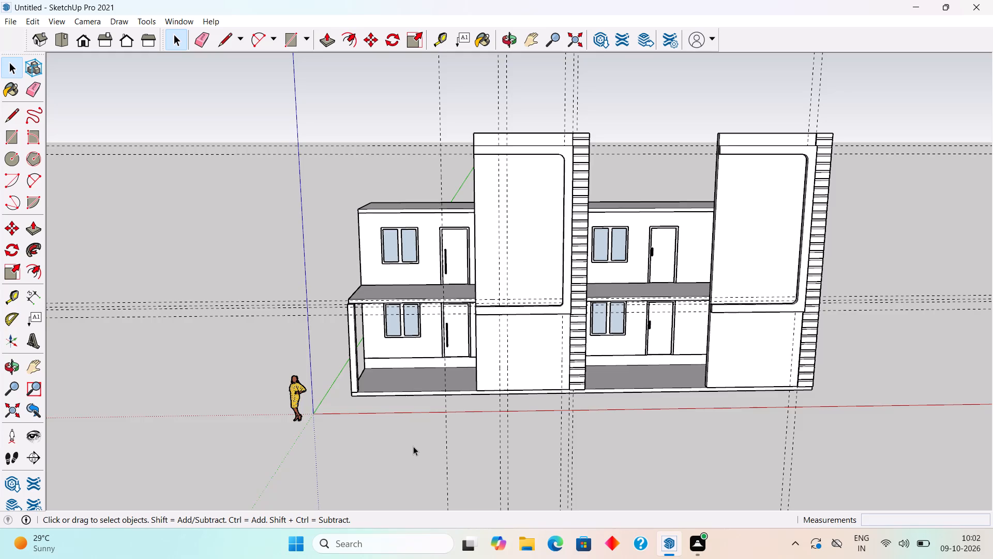
scroll(413, 446, "up", 3)
scroll(413, 446, "down", 4)
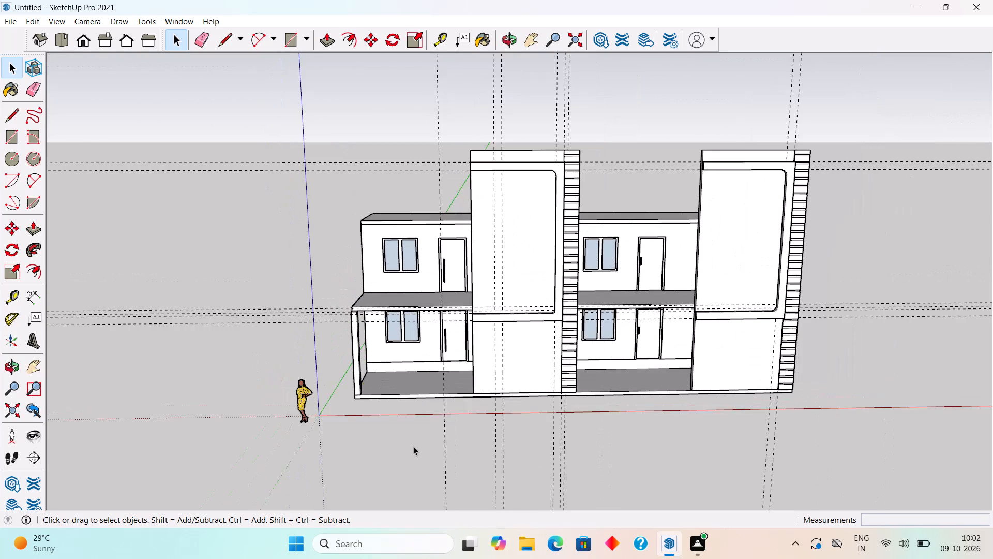
scroll(413, 446, "down", 4)
scroll(413, 446, "up", 3)
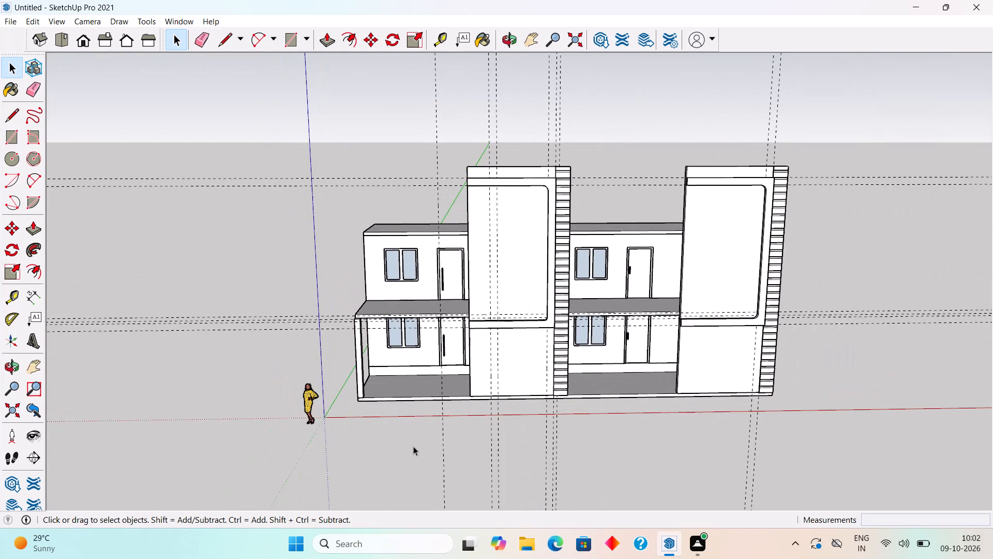
scroll(413, 446, "up", 3)
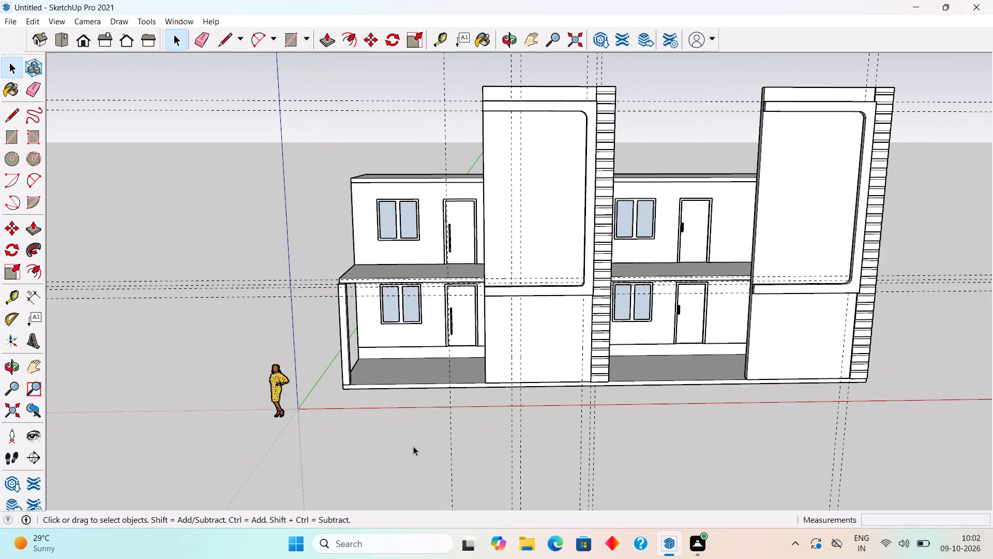
scroll(413, 446, "down", 4)
scroll(413, 446, "up", 2)
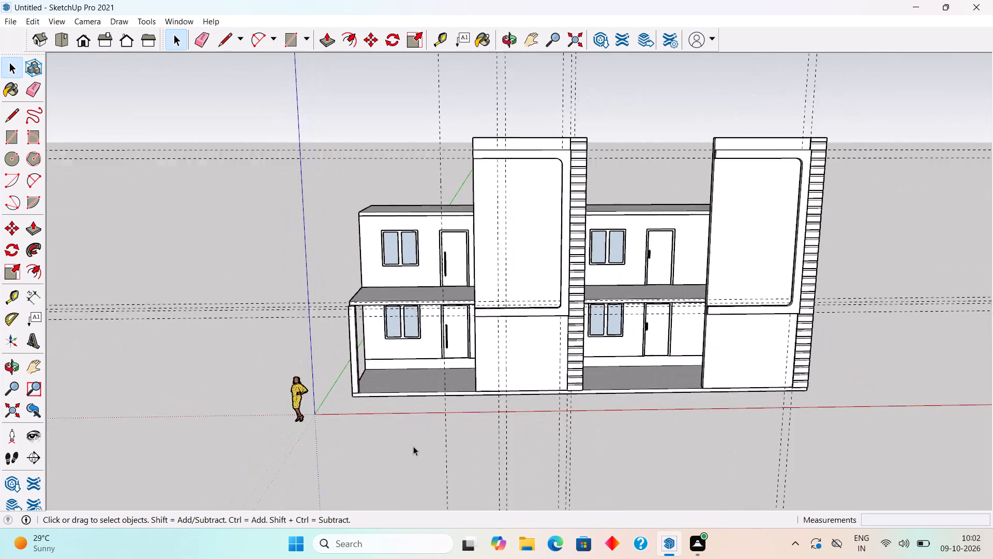
scroll(413, 446, "up", 2)
scroll(413, 446, "down", 4)
scroll(413, 446, "up", 4)
scroll(413, 446, "down", 3)
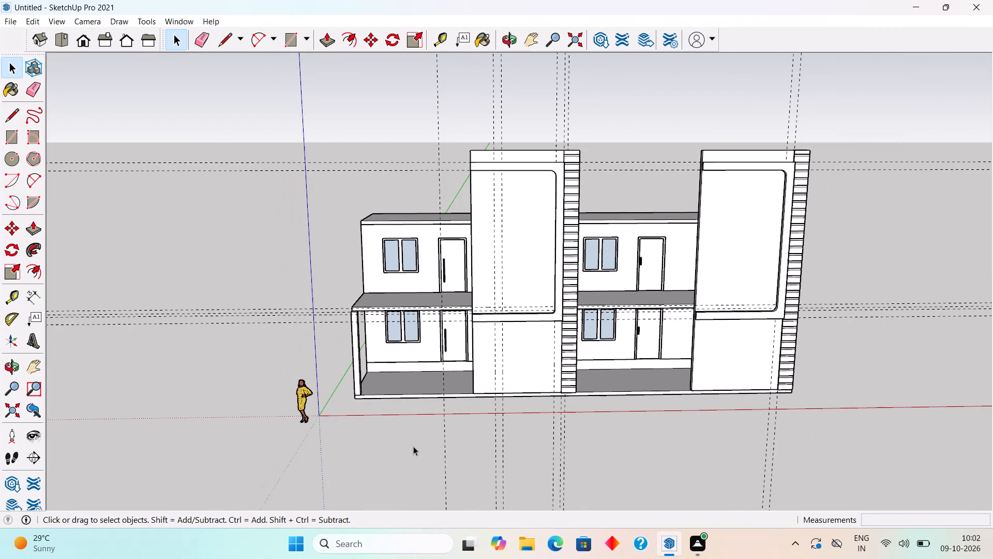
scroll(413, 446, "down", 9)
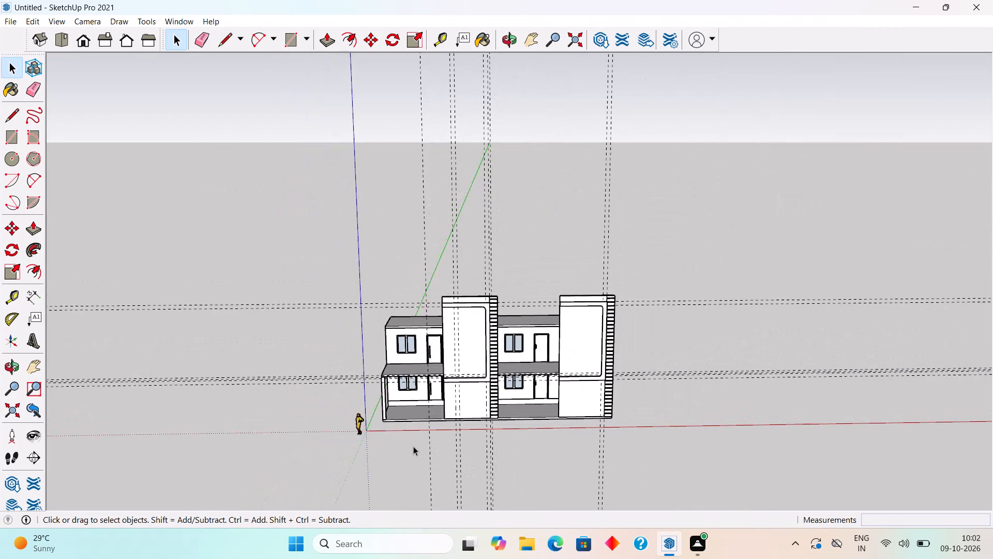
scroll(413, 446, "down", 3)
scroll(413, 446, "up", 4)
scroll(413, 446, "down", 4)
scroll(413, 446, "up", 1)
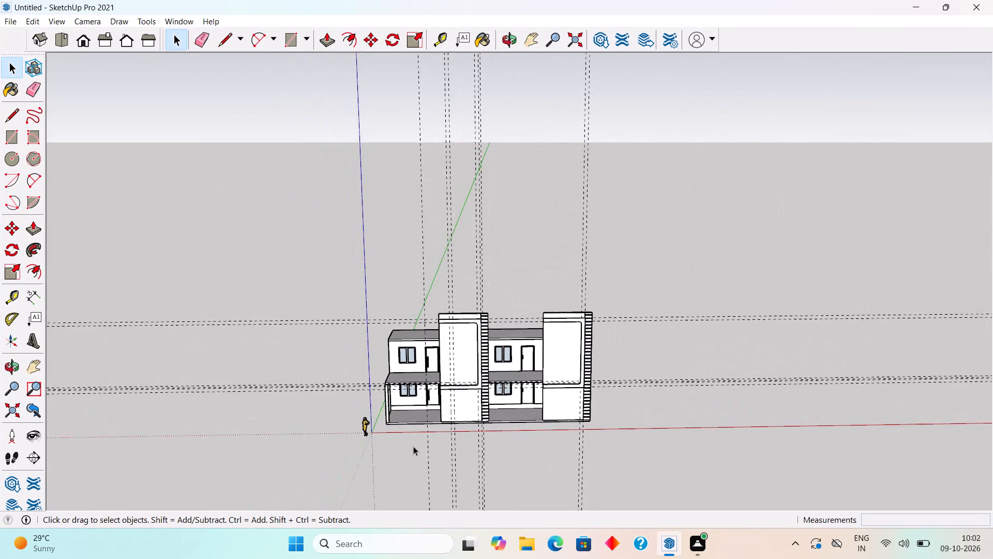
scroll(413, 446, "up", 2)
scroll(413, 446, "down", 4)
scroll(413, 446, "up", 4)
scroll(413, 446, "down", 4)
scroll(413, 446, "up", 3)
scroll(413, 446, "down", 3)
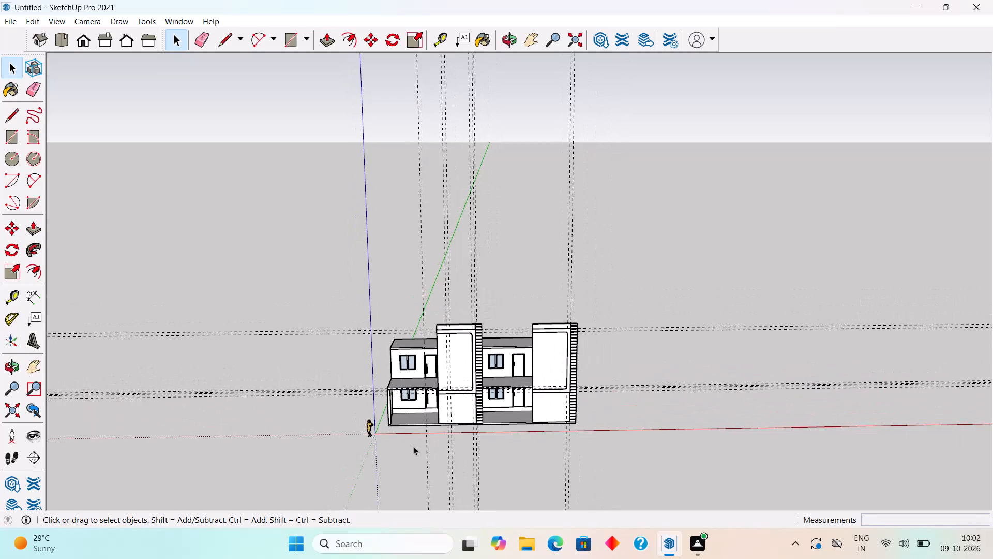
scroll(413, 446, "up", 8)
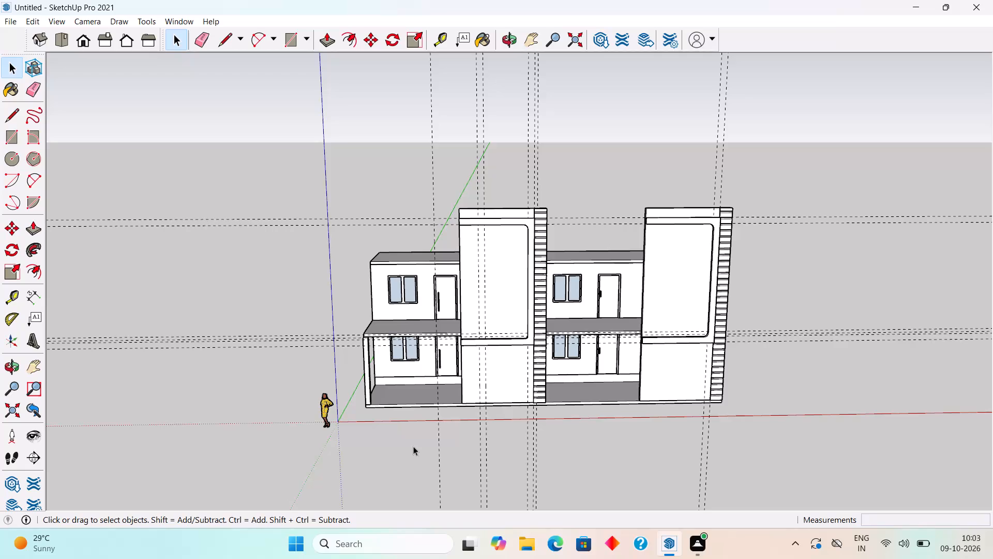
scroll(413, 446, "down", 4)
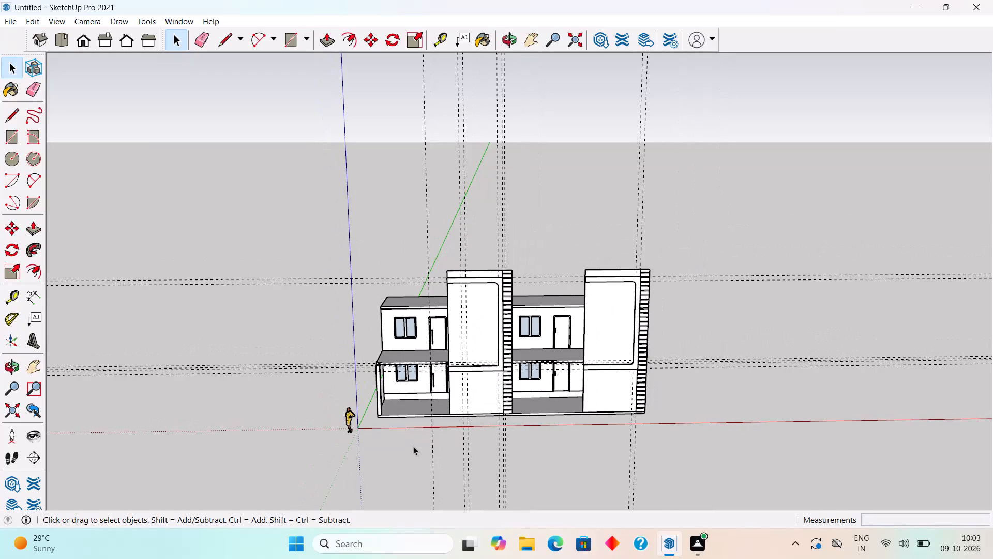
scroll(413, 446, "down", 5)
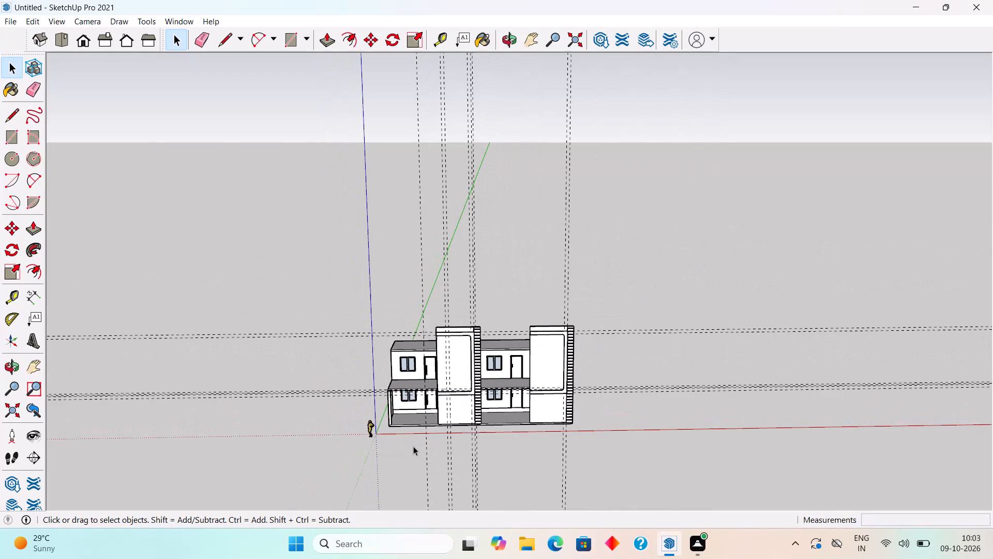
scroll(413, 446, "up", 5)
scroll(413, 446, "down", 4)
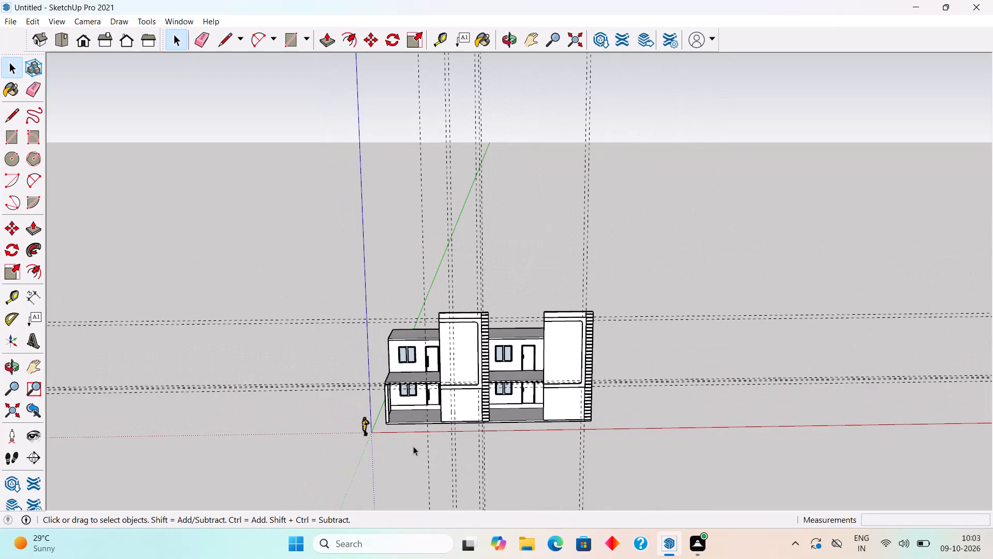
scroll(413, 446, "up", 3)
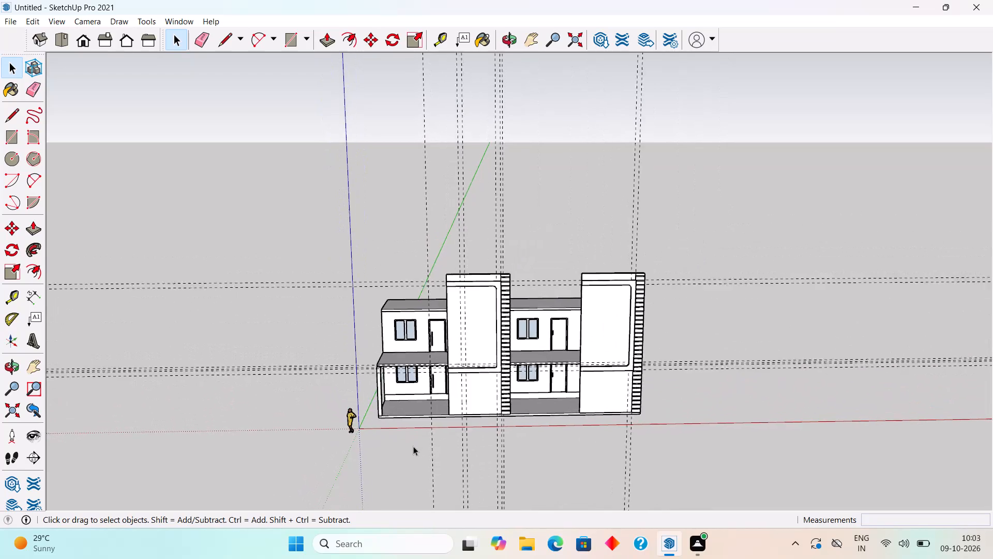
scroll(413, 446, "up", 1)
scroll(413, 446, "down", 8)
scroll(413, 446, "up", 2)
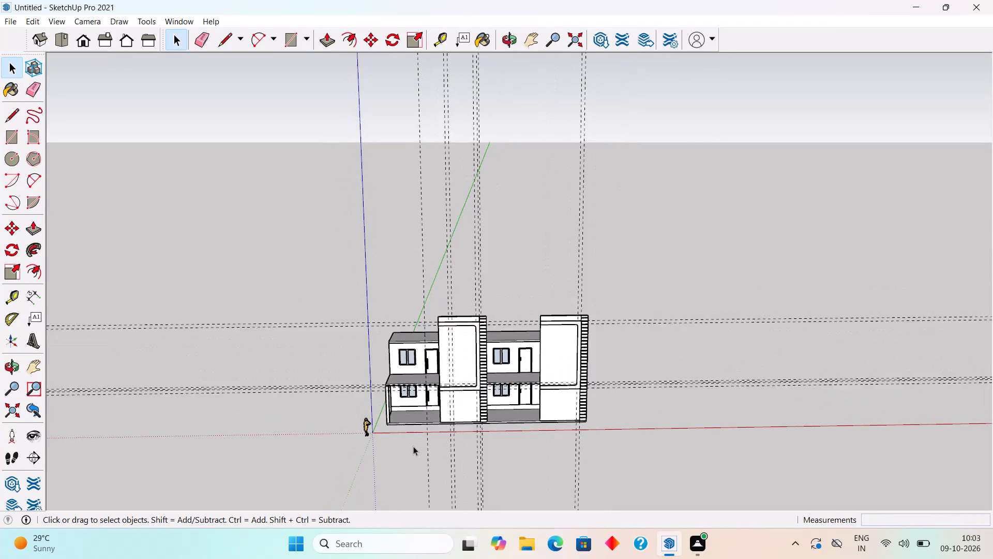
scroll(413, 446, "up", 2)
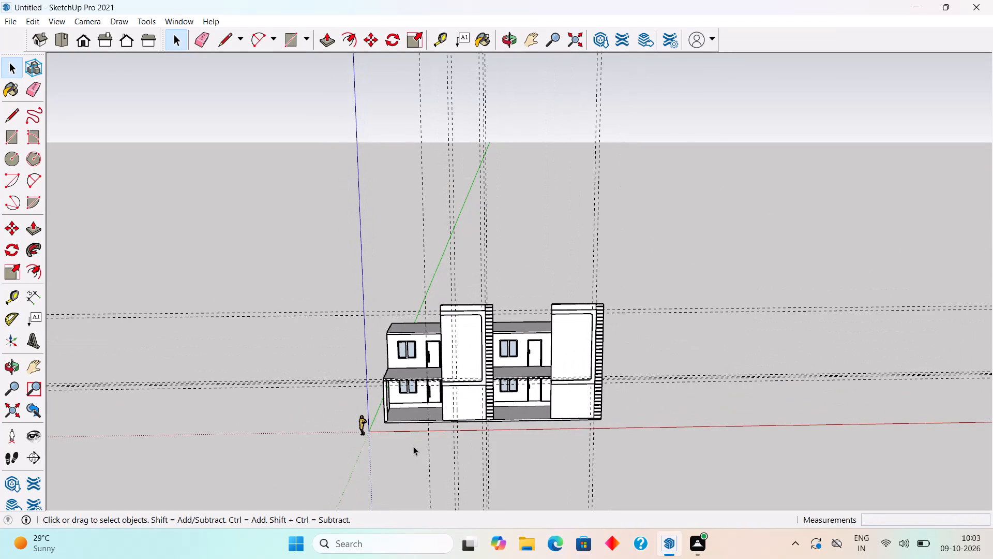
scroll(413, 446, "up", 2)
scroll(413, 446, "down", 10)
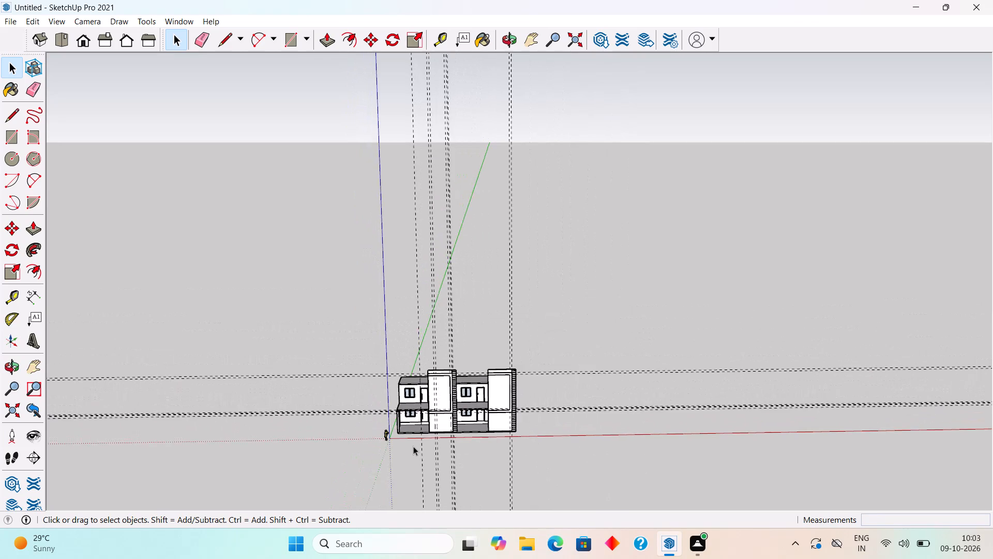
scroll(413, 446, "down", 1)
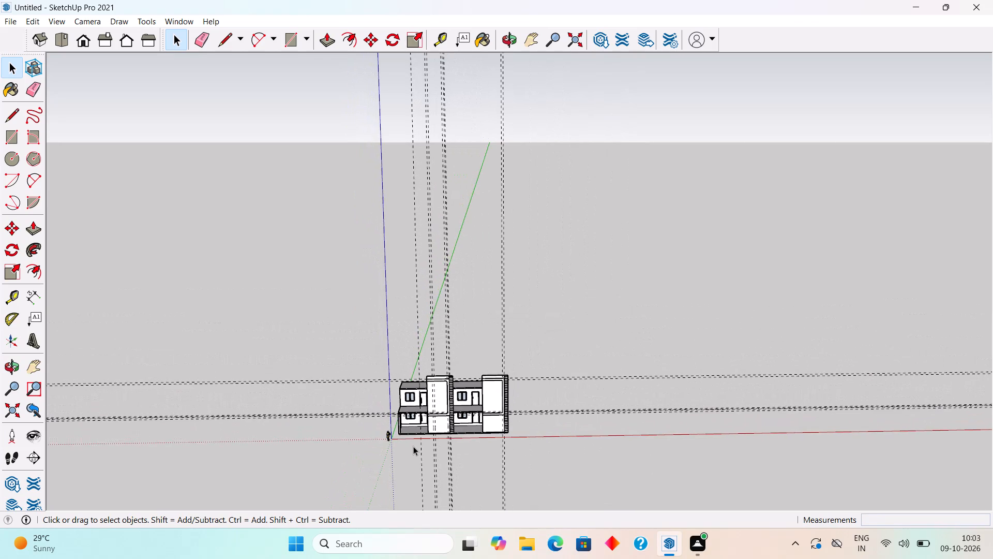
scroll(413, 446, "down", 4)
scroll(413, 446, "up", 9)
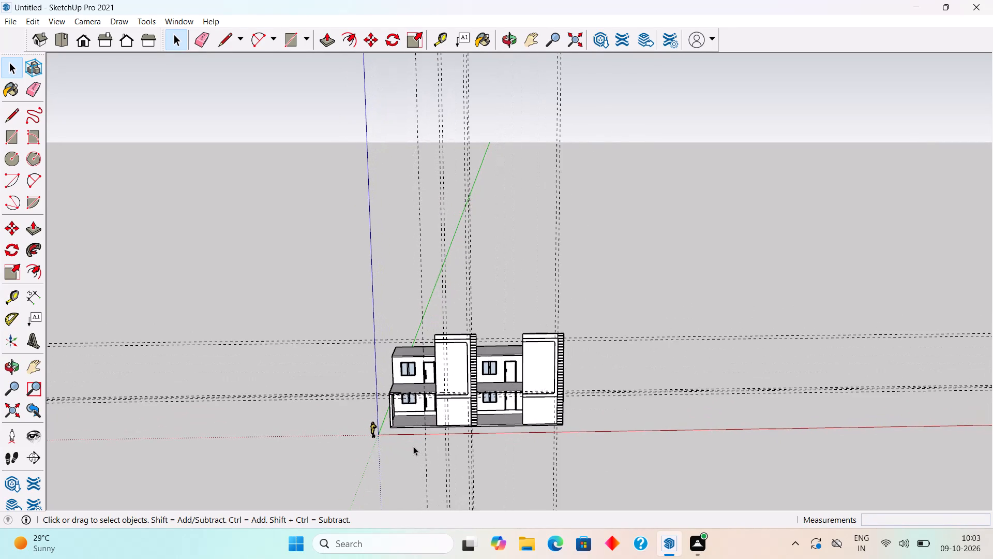
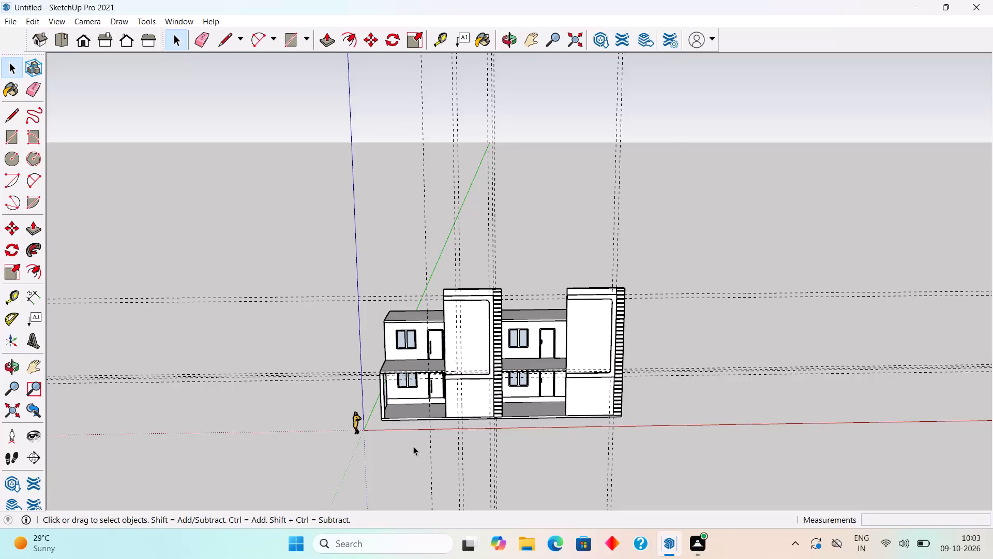
Examine the full front facade, including both tall framed wall panels and the two storeys behind them.
scroll(413, 446, "up", 4)
scroll(413, 446, "down", 5)
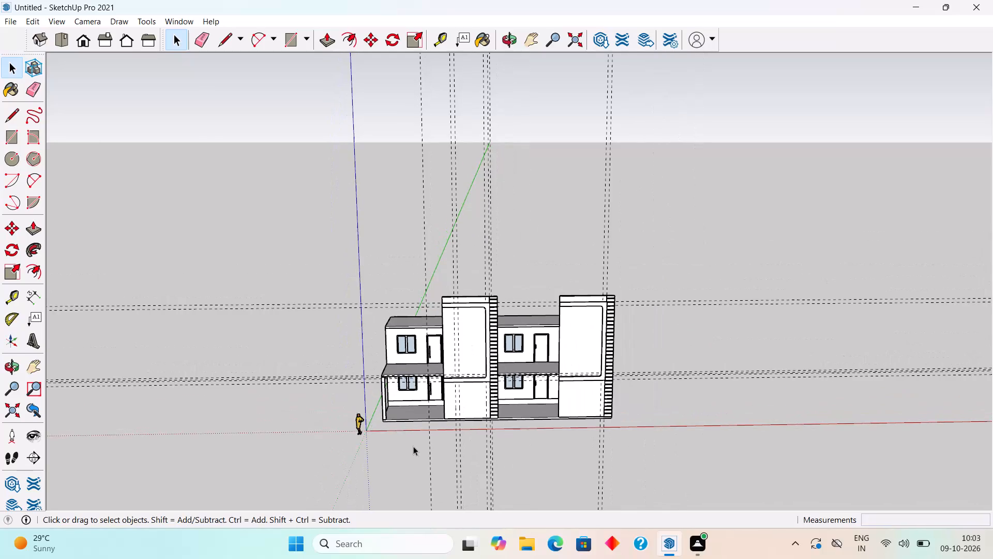
scroll(384, 480, "up", 3)
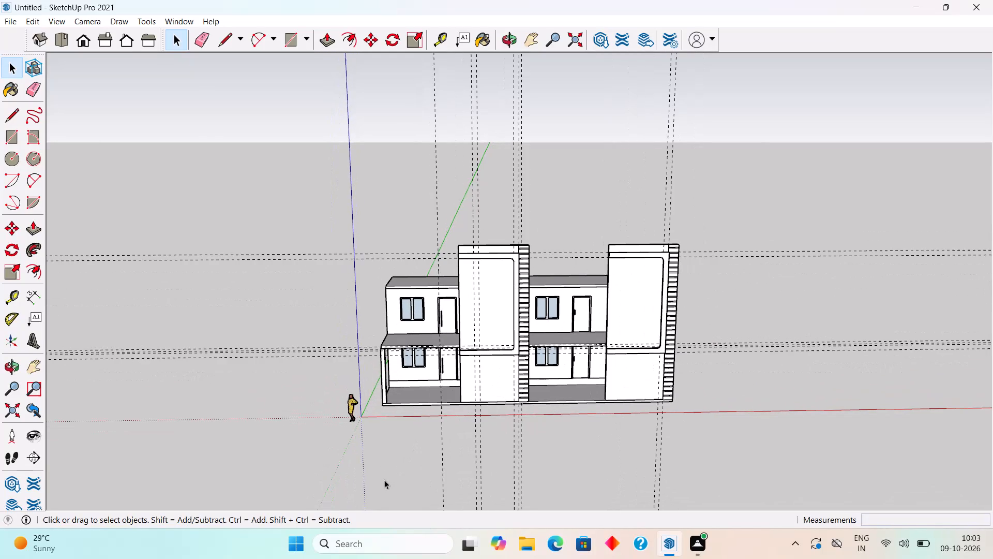
scroll(384, 480, "up", 4)
scroll(385, 478, "down", 1)
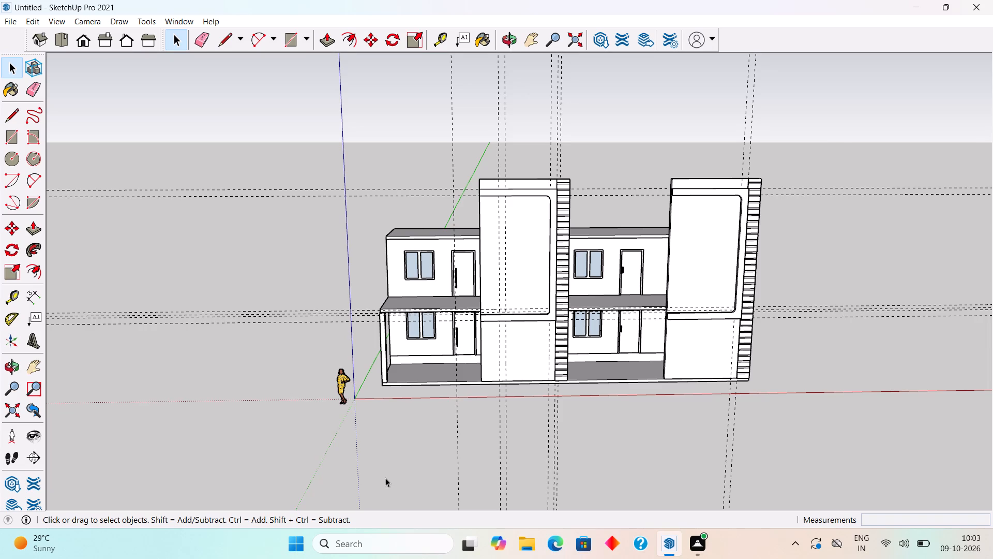
scroll(385, 478, "up", 4)
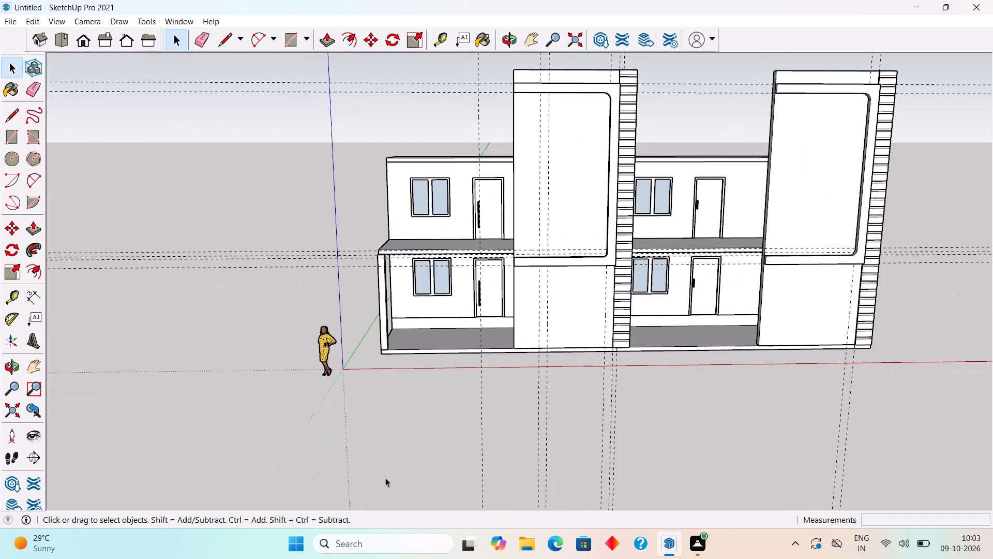
scroll(385, 478, "down", 6)
scroll(385, 478, "up", 4)
scroll(385, 478, "down", 2)
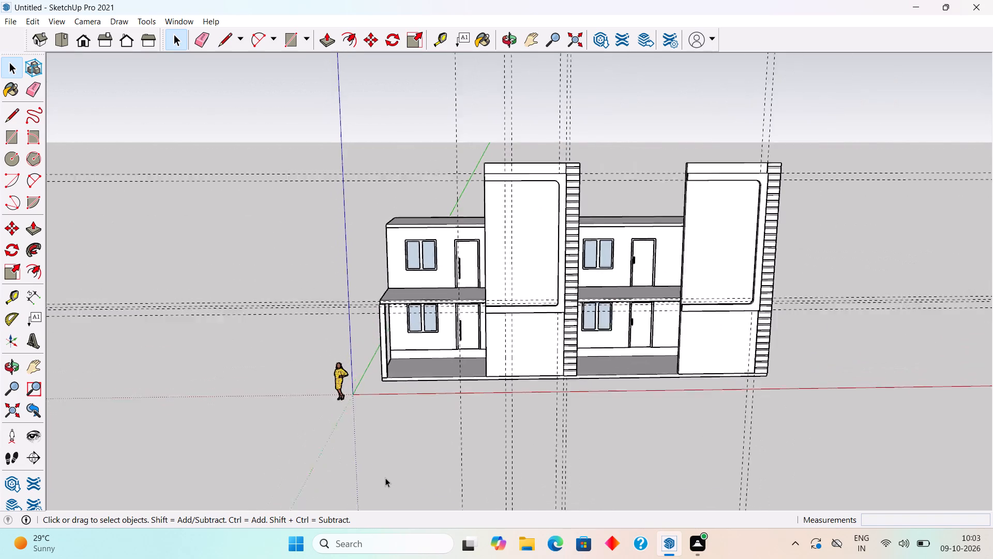
scroll(385, 478, "down", 2)
scroll(385, 478, "up", 3)
scroll(385, 478, "down", 3)
scroll(385, 478, "up", 3)
scroll(385, 478, "down", 3)
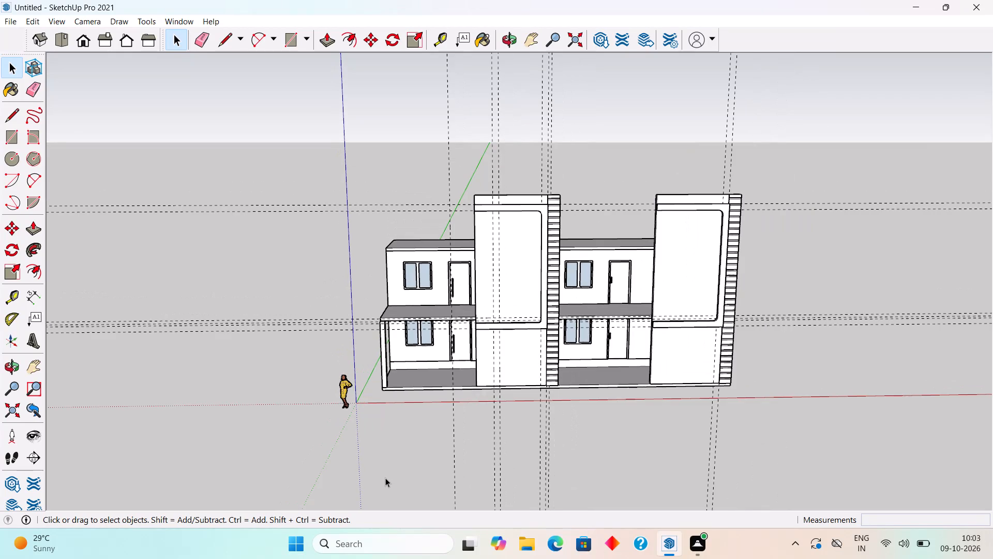
scroll(385, 478, "up", 4)
scroll(385, 478, "down", 4)
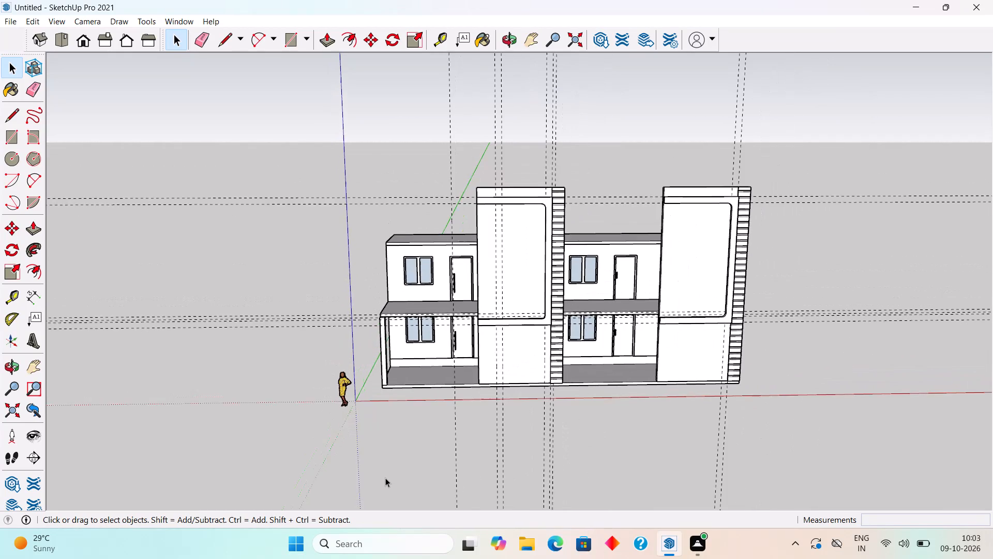
scroll(385, 478, "up", 4)
scroll(385, 478, "down", 4)
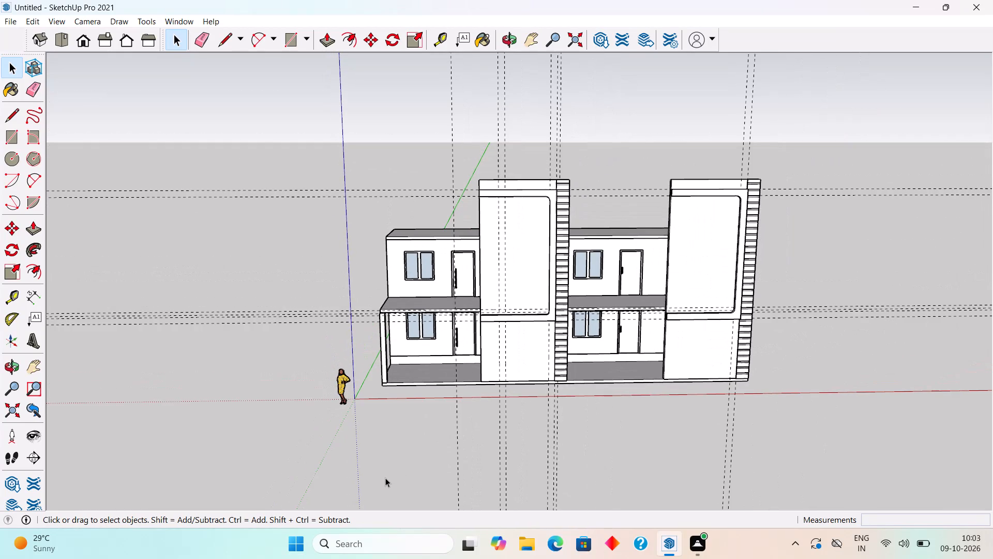
scroll(385, 478, "down", 1)
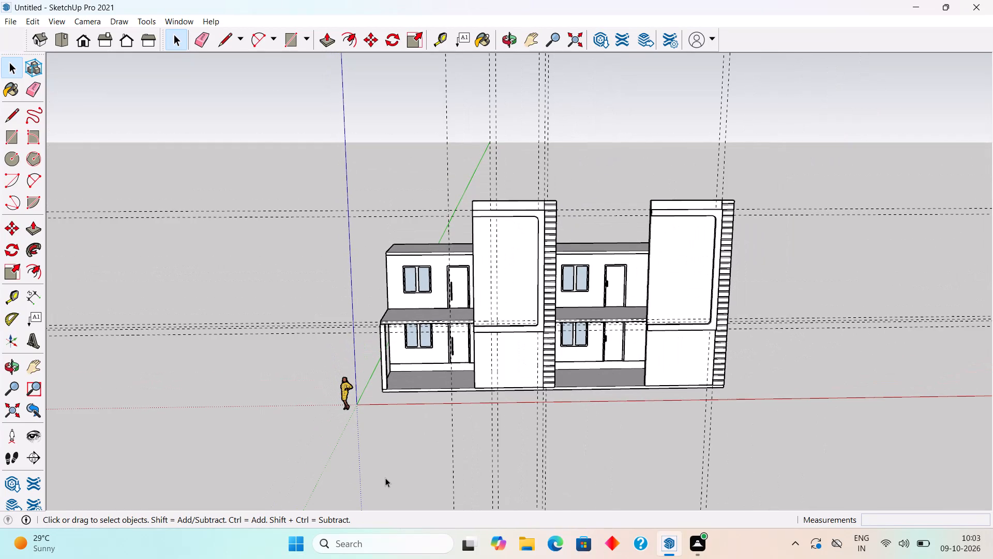
scroll(385, 478, "up", 3)
scroll(385, 478, "down", 2)
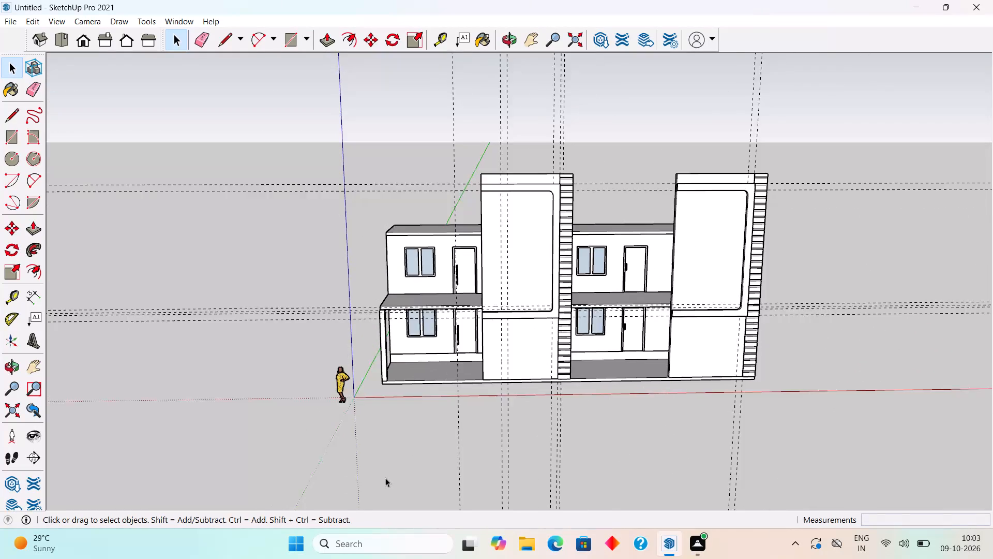
scroll(385, 478, "down", 2)
scroll(385, 478, "up", 4)
scroll(385, 478, "down", 4)
scroll(385, 478, "up", 4)
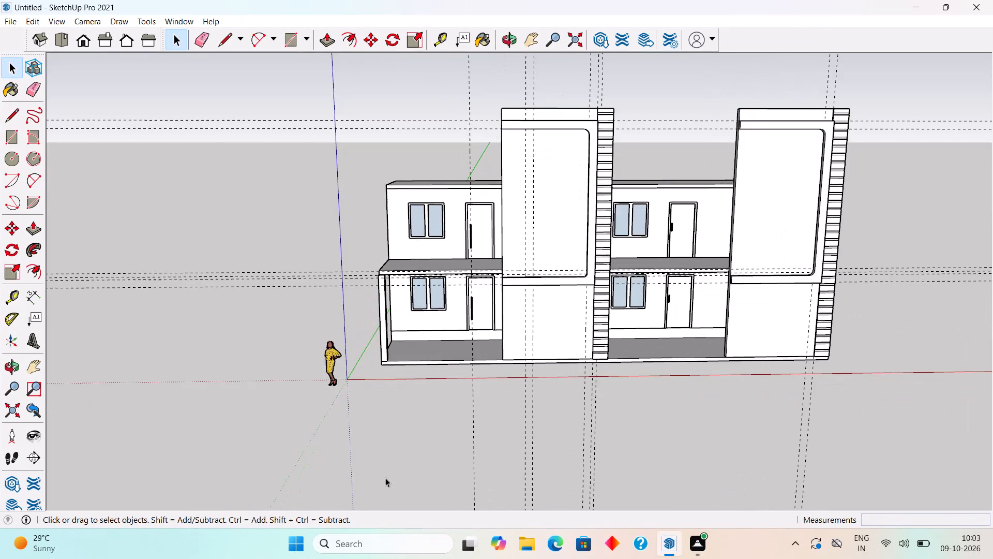
scroll(385, 478, "down", 4)
scroll(385, 478, "up", 4)
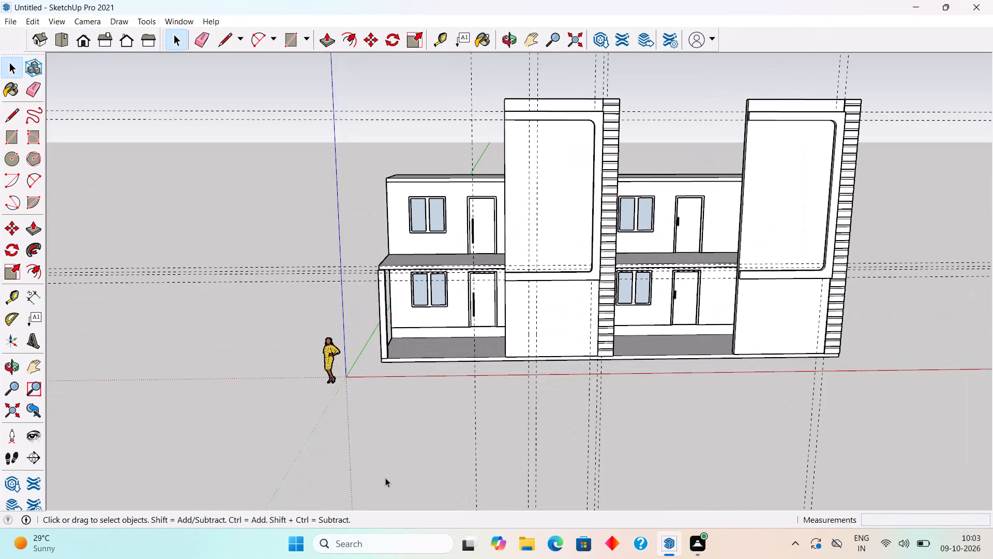
Examine the windows, doors and balcony slab of both storeys around the first tall front wall panel.
scroll(385, 478, "up", 4)
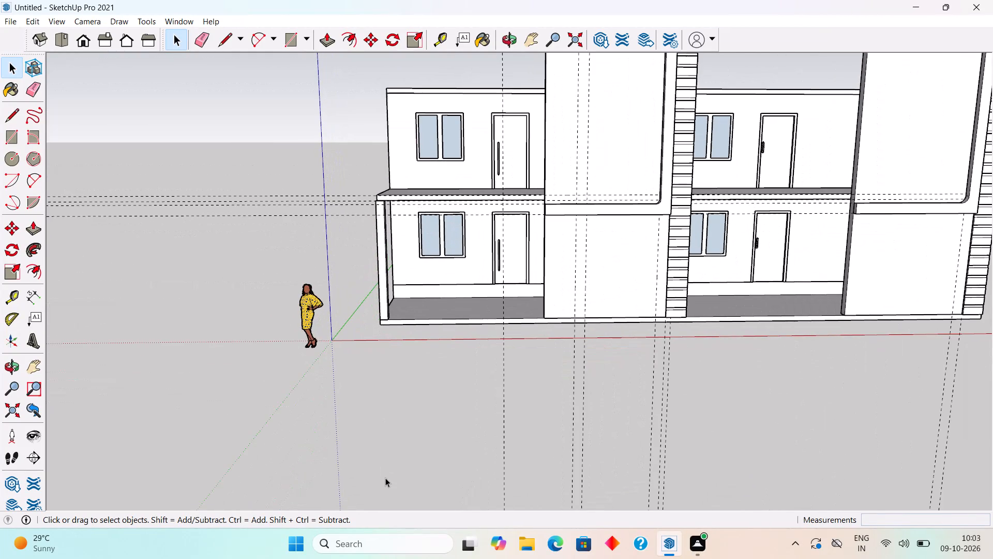
scroll(385, 478, "down", 3)
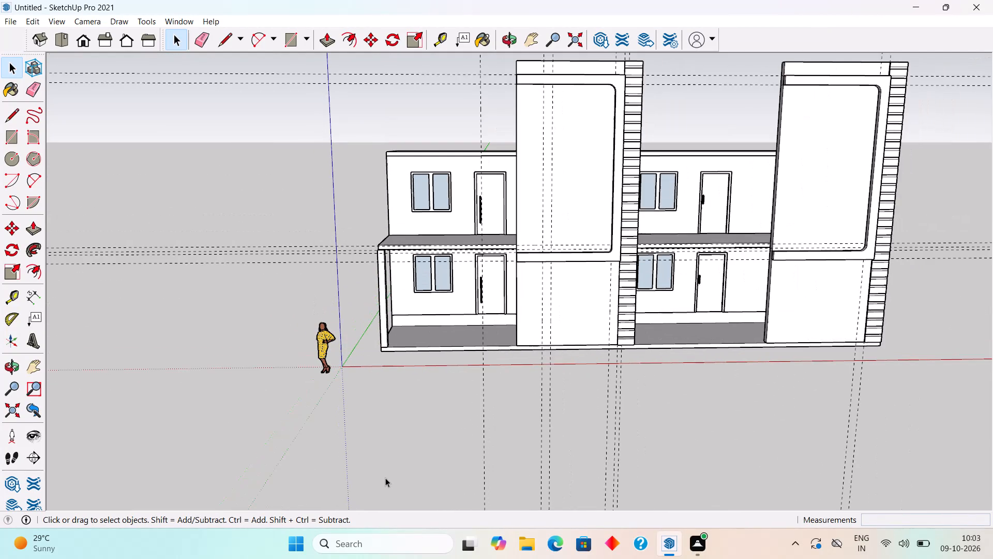
scroll(385, 478, "up", 3)
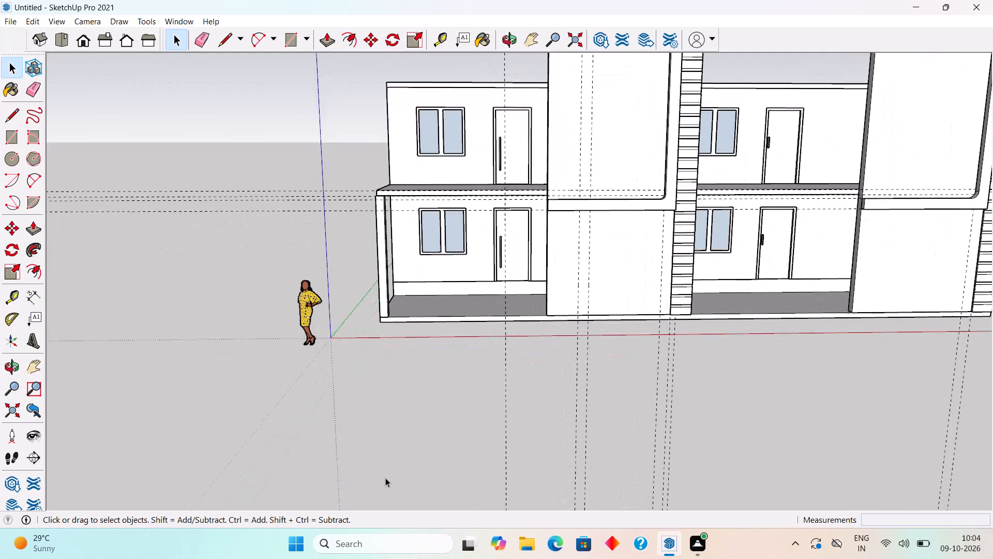
scroll(385, 478, "down", 4)
scroll(385, 478, "up", 1)
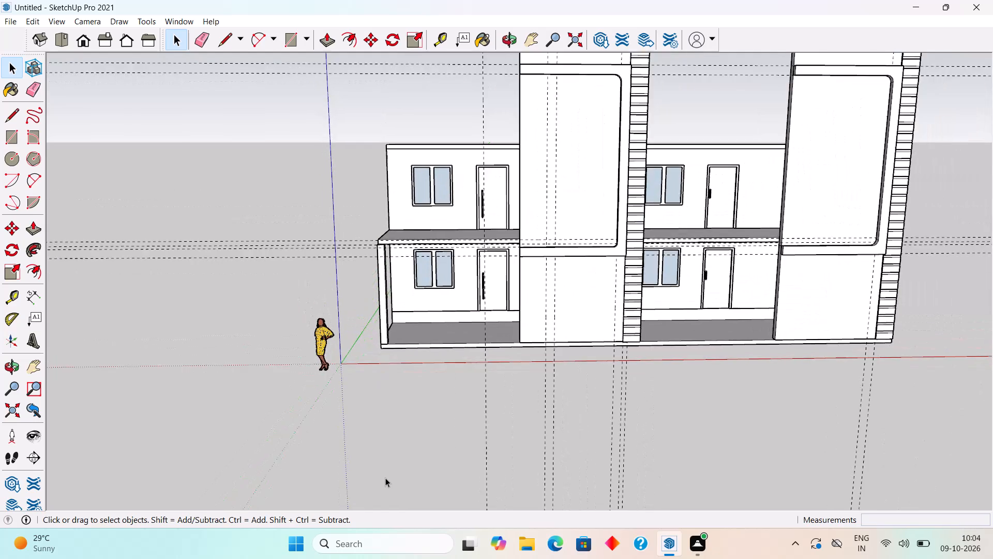
scroll(385, 478, "up", 2)
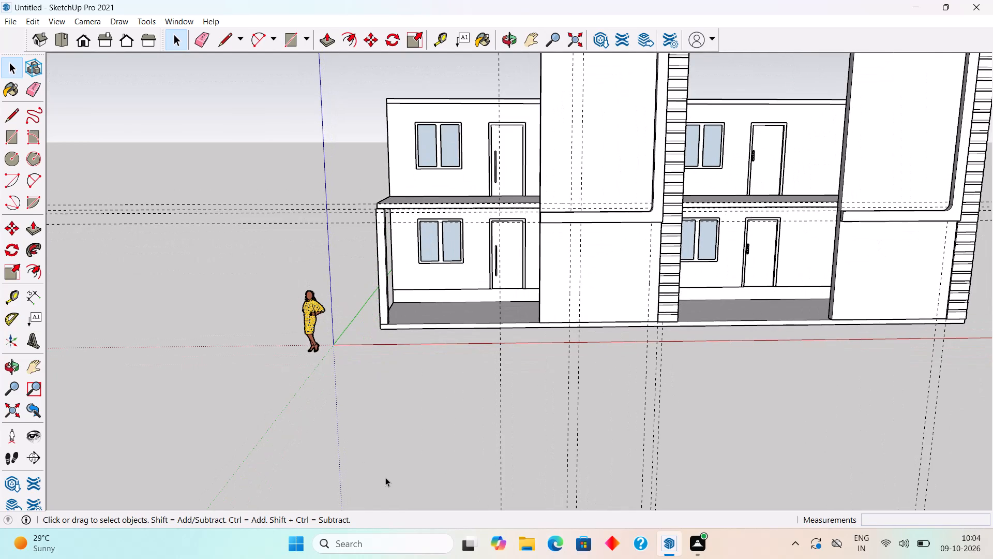
scroll(385, 477, "up", 4)
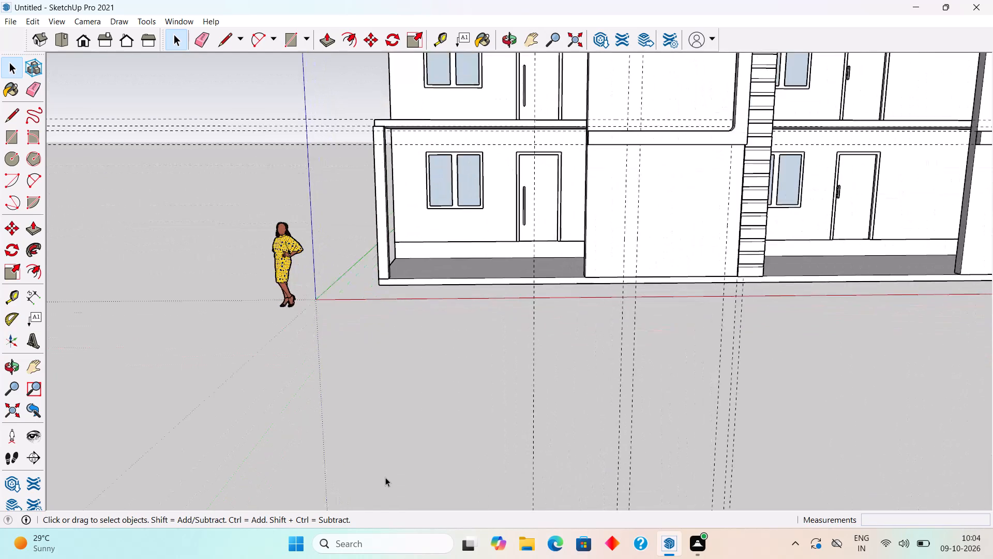
scroll(385, 477, "down", 6)
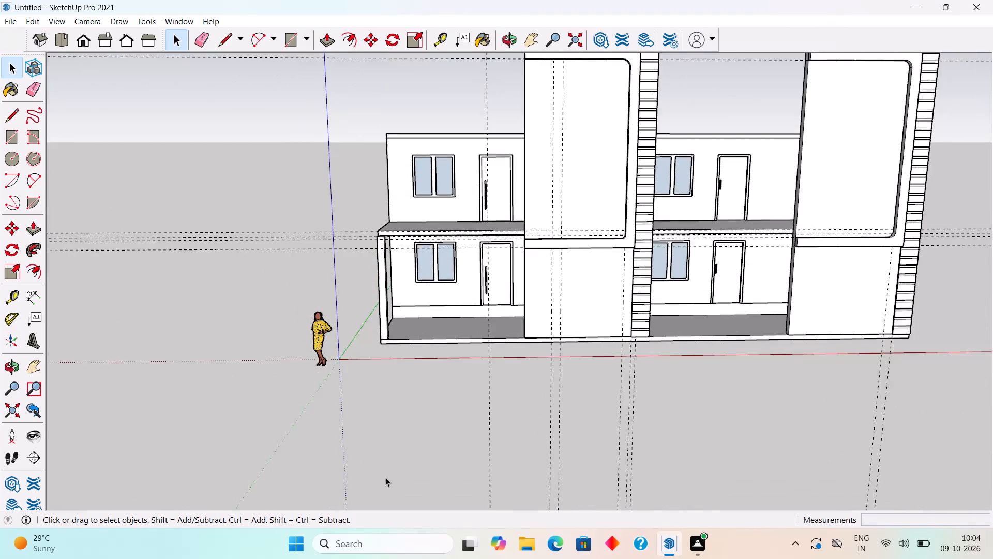
scroll(385, 477, "down", 1)
scroll(385, 477, "up", 4)
scroll(385, 477, "down", 4)
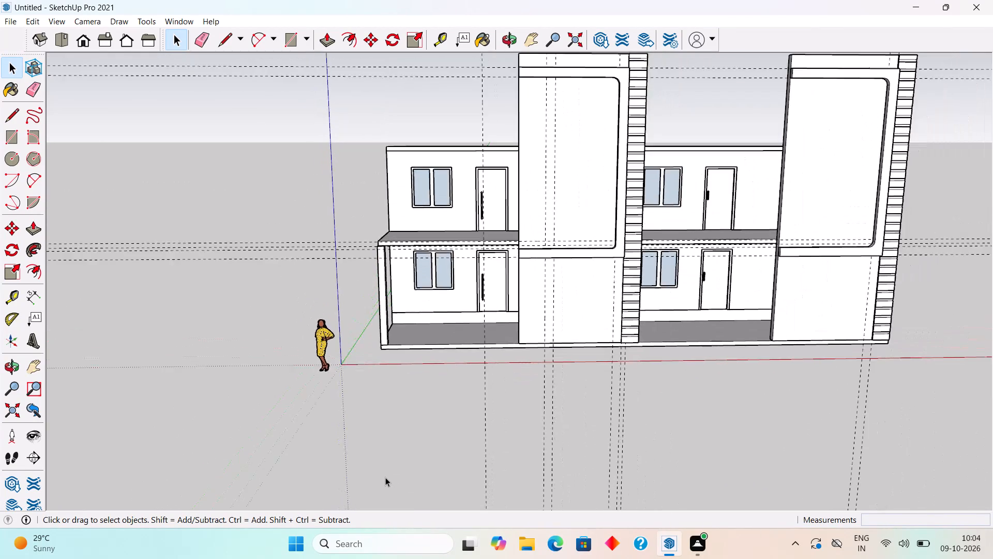
scroll(385, 477, "up", 7)
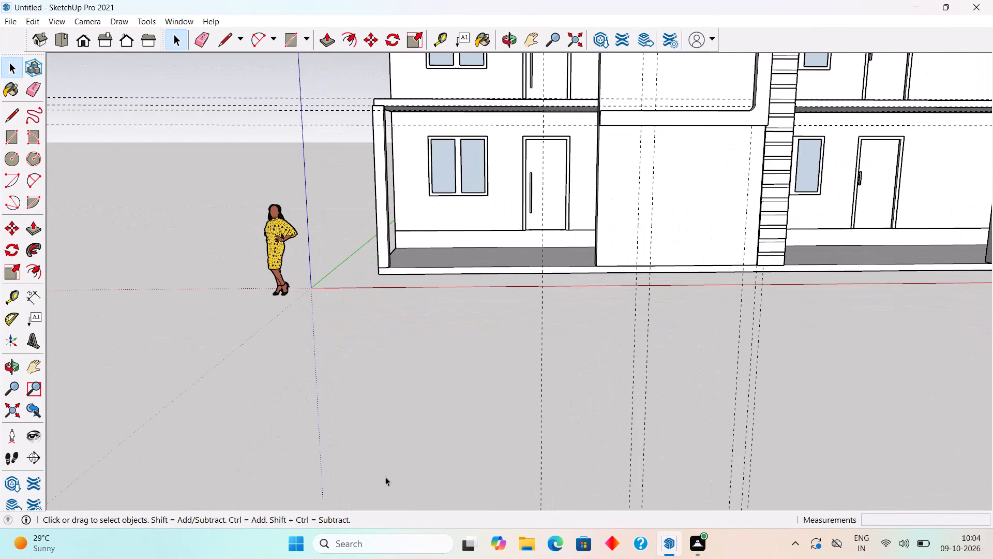
Examine the ground-floor porch slab edge, plinth and door base beside the first tall front wall panel.
scroll(385, 477, "up", 4)
scroll(385, 477, "down", 3)
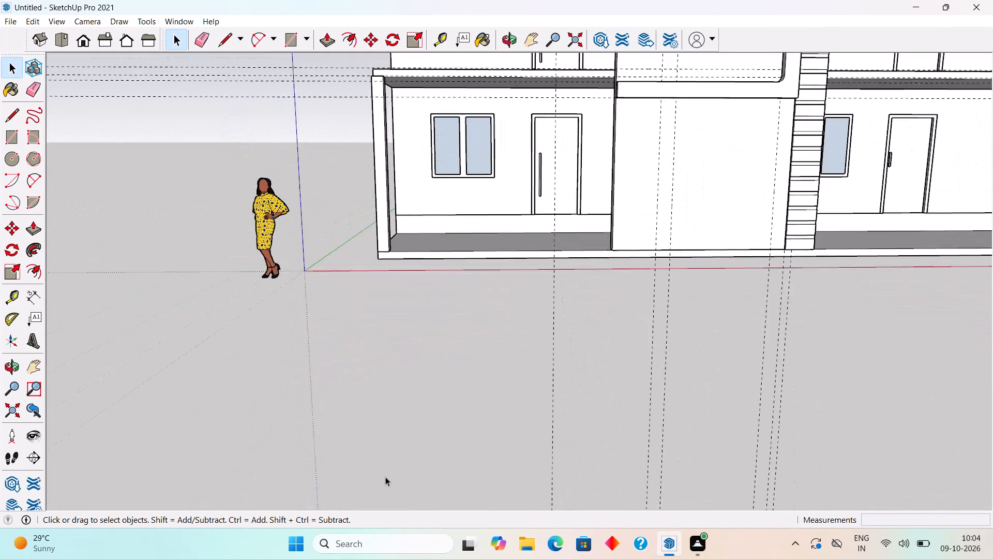
scroll(385, 477, "up", 3)
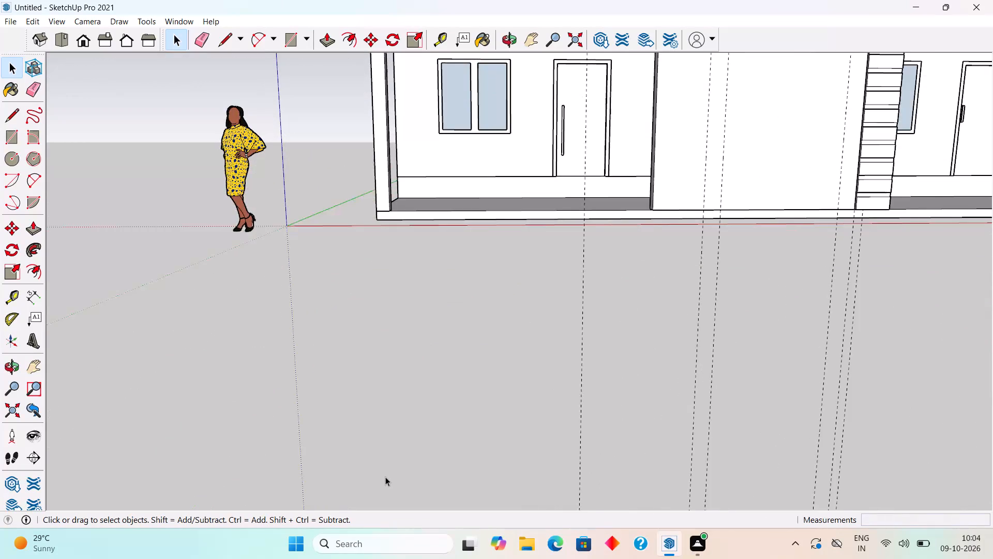
scroll(385, 477, "up", 1)
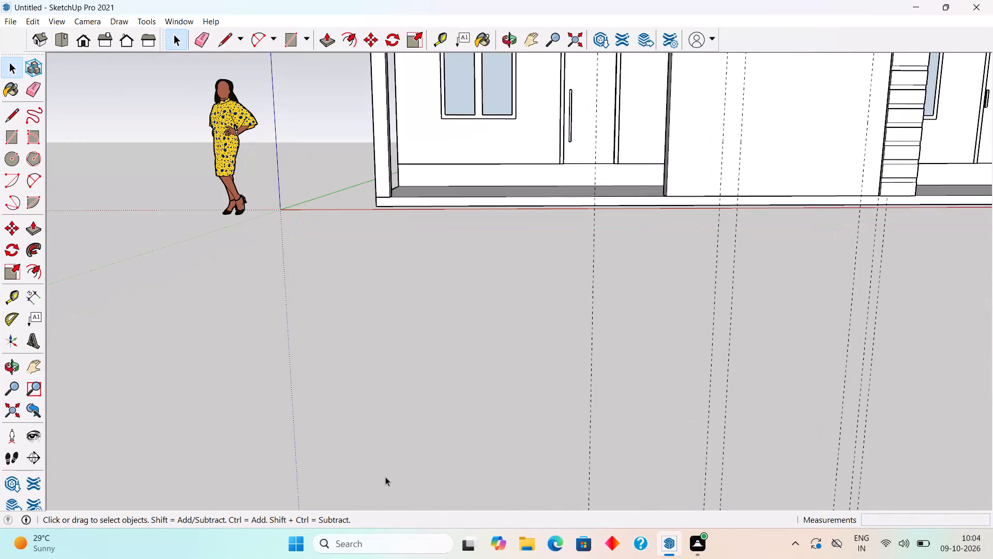
scroll(385, 477, "up", 3)
scroll(385, 477, "down", 3)
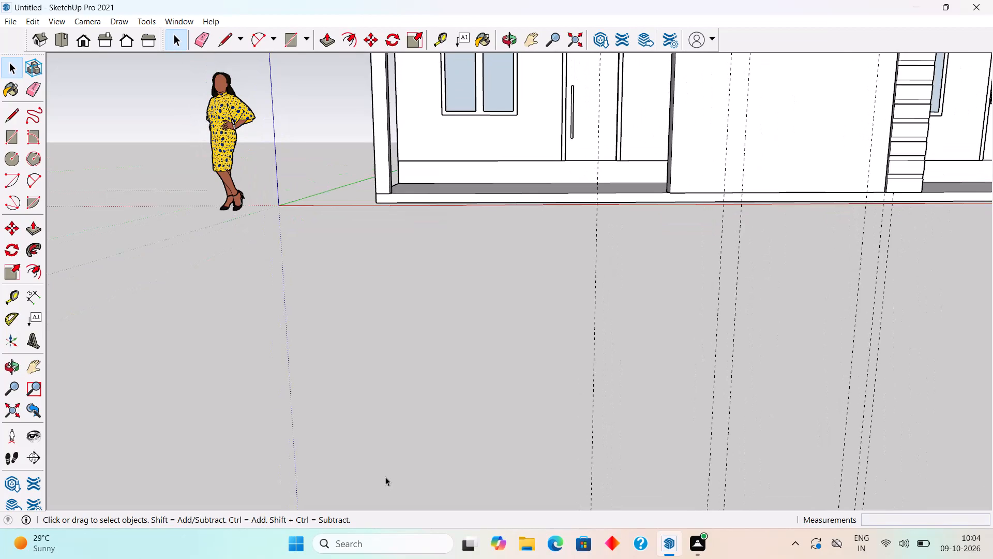
scroll(385, 477, "up", 2)
scroll(385, 477, "down", 3)
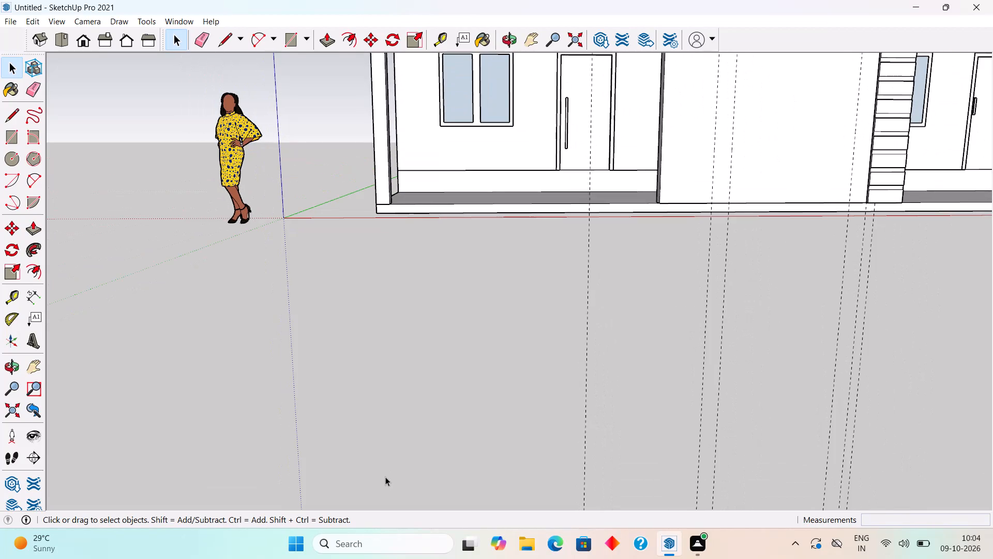
scroll(385, 477, "up", 3)
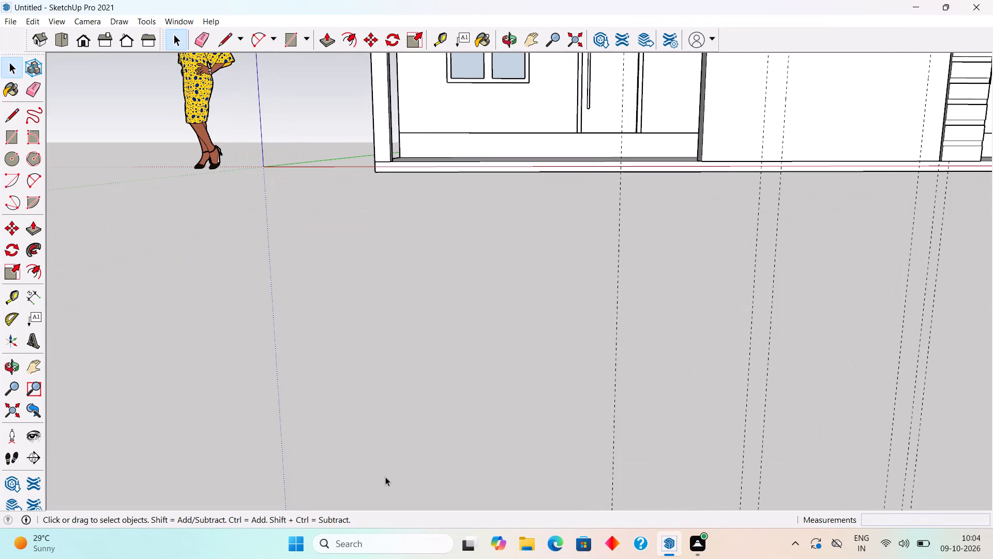
scroll(385, 477, "down", 3)
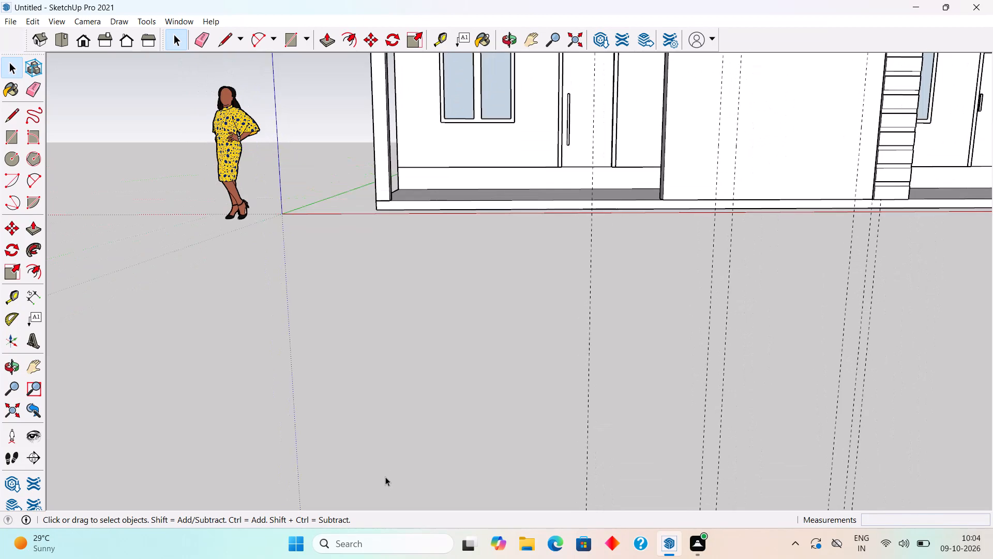
scroll(385, 477, "up", 4)
scroll(385, 477, "down", 4)
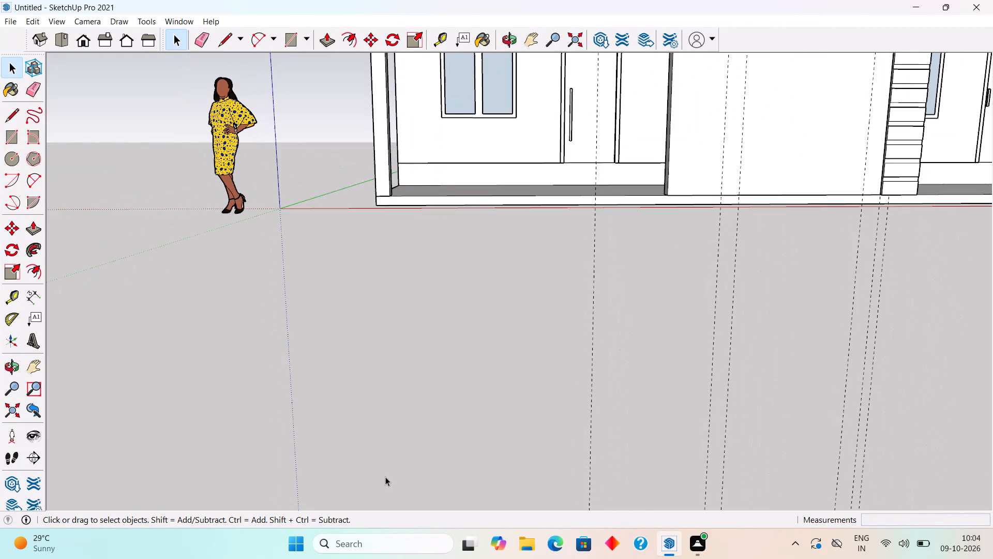
scroll(385, 477, "up", 3)
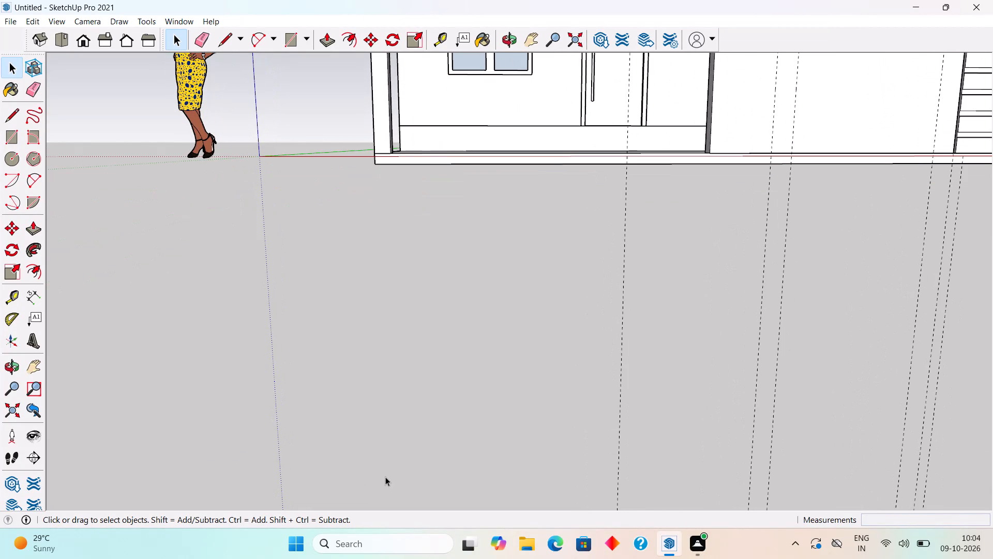
scroll(386, 476, "down", 3)
scroll(386, 476, "up", 4)
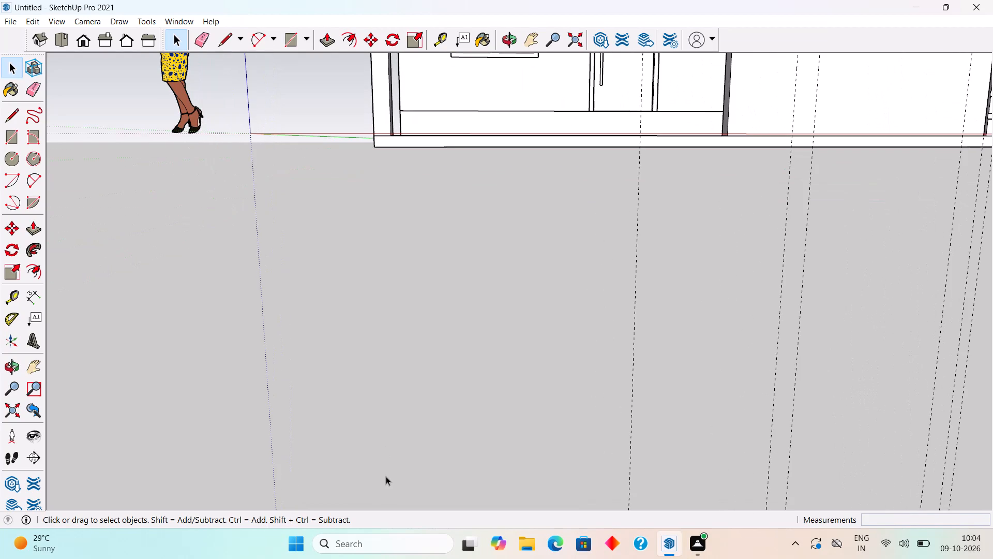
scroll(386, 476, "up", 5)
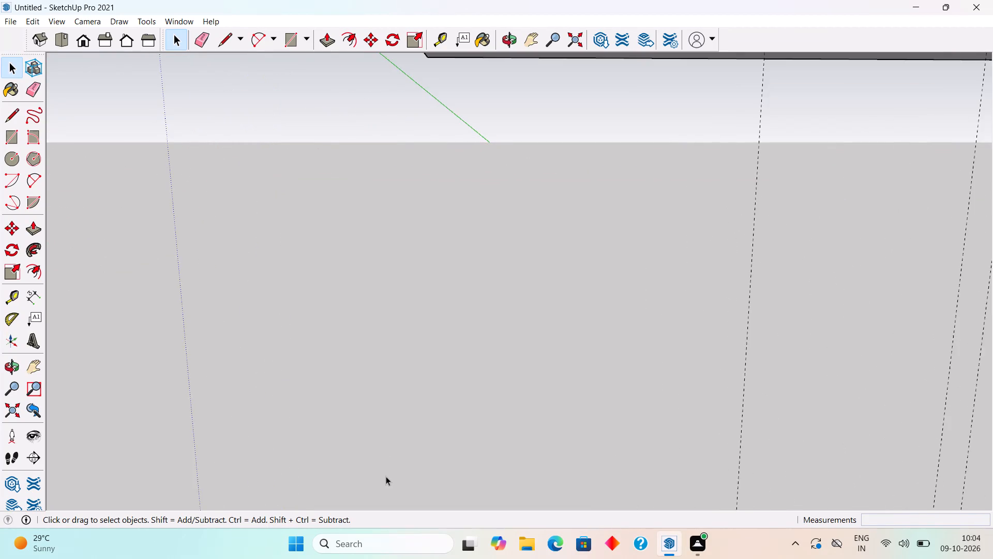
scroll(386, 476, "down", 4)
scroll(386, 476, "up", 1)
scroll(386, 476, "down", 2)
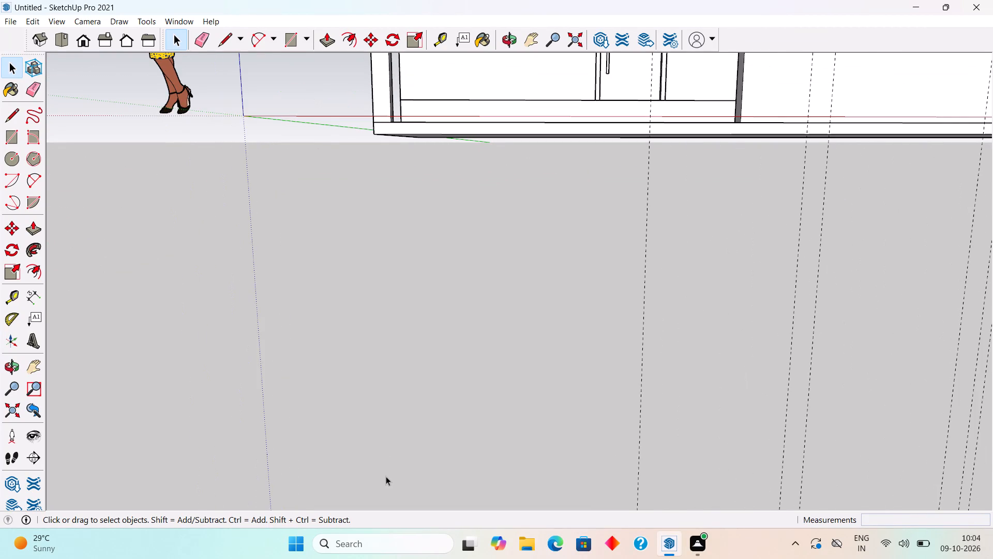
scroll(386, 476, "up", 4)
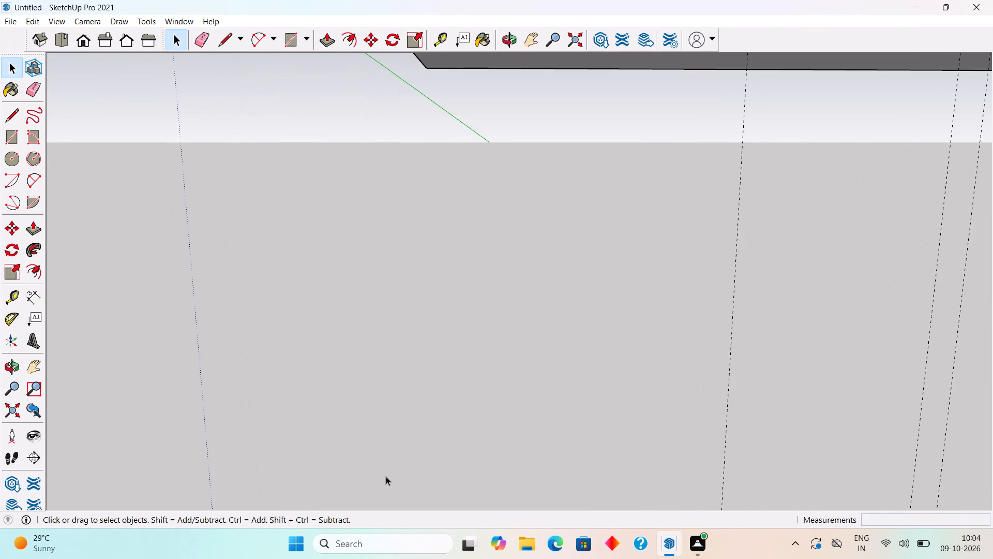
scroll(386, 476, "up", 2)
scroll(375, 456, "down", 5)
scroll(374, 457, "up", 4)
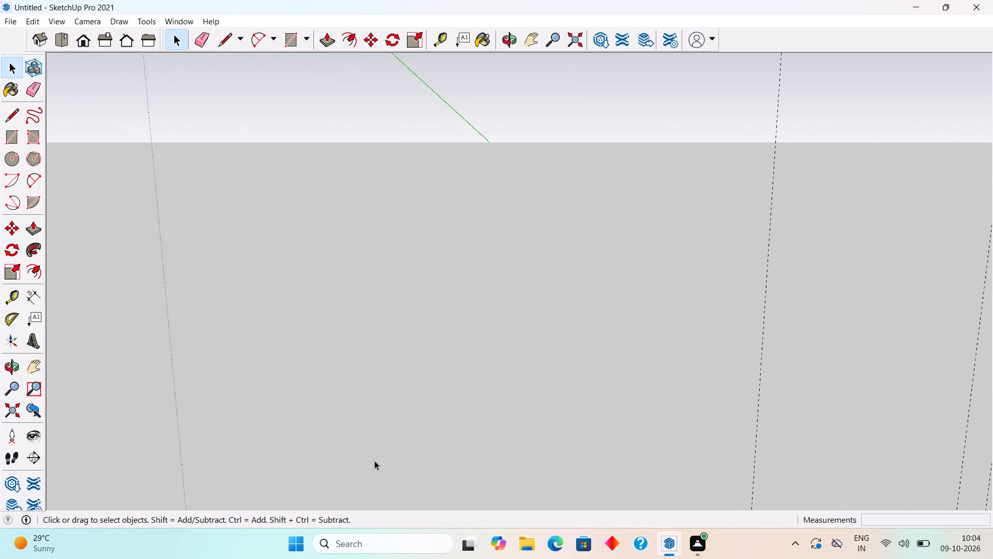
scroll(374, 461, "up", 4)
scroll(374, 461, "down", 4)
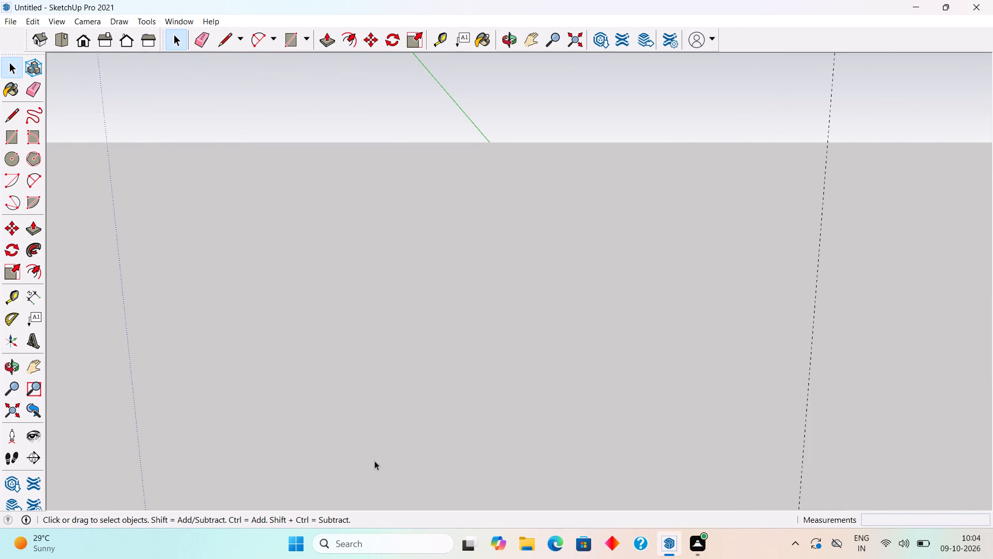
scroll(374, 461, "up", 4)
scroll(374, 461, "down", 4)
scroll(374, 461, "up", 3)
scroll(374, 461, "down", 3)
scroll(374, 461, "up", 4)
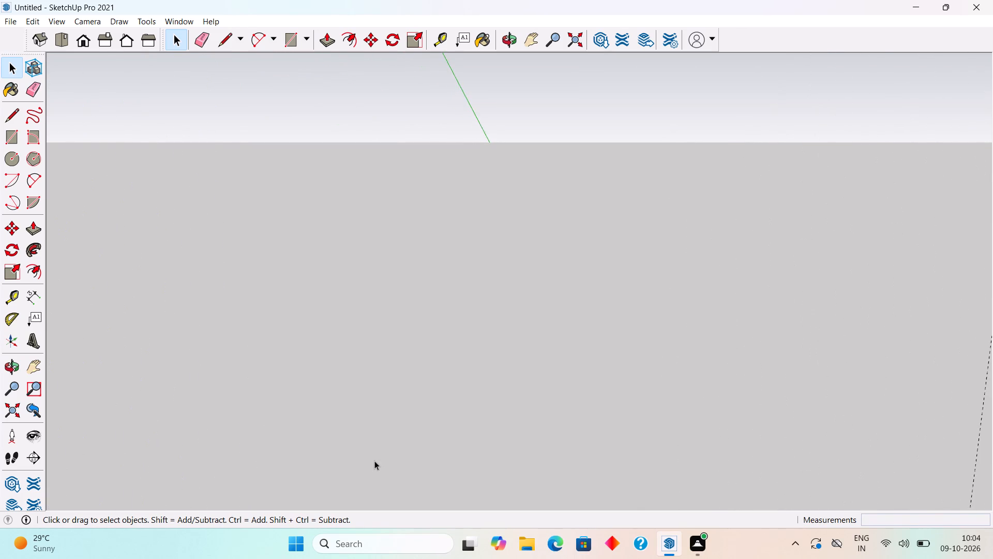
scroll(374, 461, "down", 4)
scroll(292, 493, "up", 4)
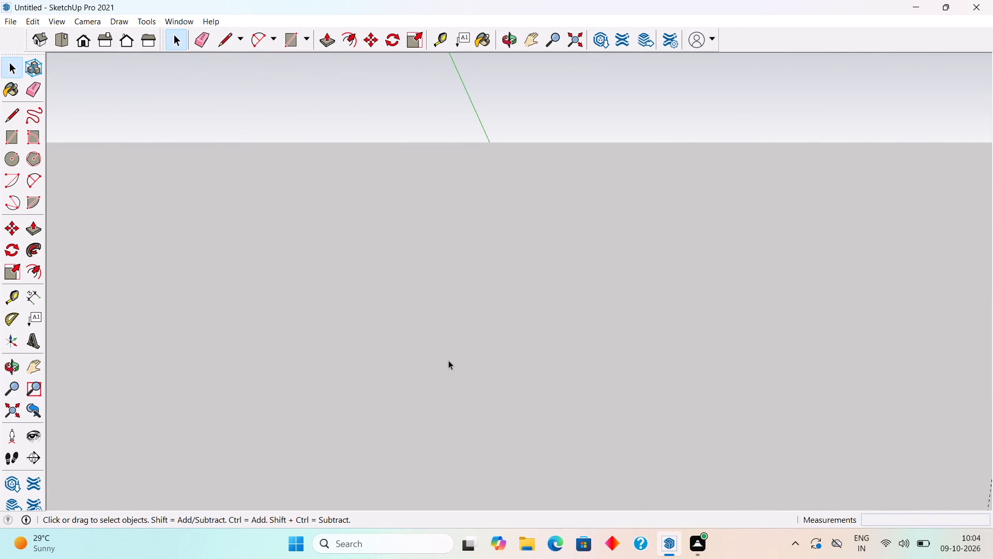
Examine the overall front facade, including both tall framed wall panels and the two storeys behind them.
scroll(448, 360, "down", 20)
scroll(448, 360, "down", 11)
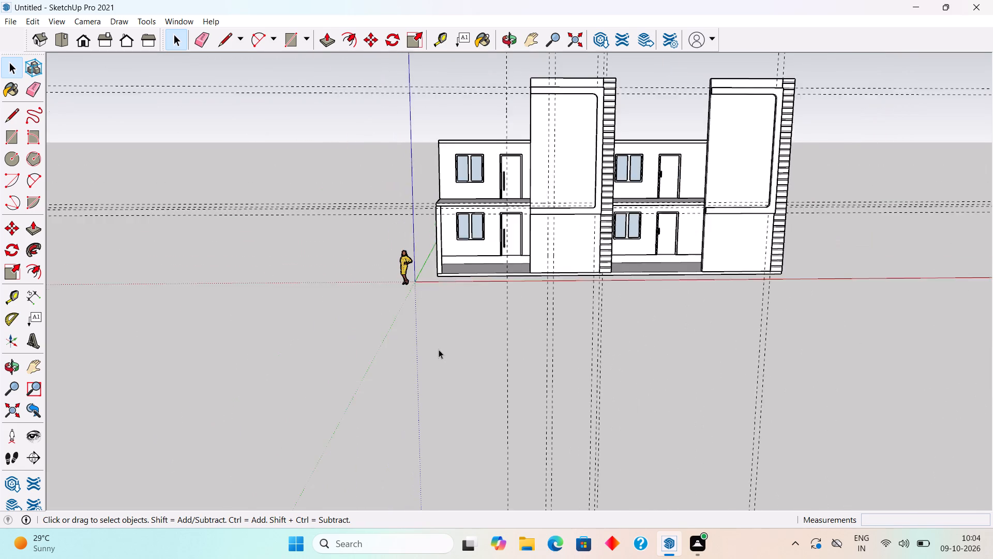
scroll(440, 355, "down", 5)
scroll(544, 158, "up", 4)
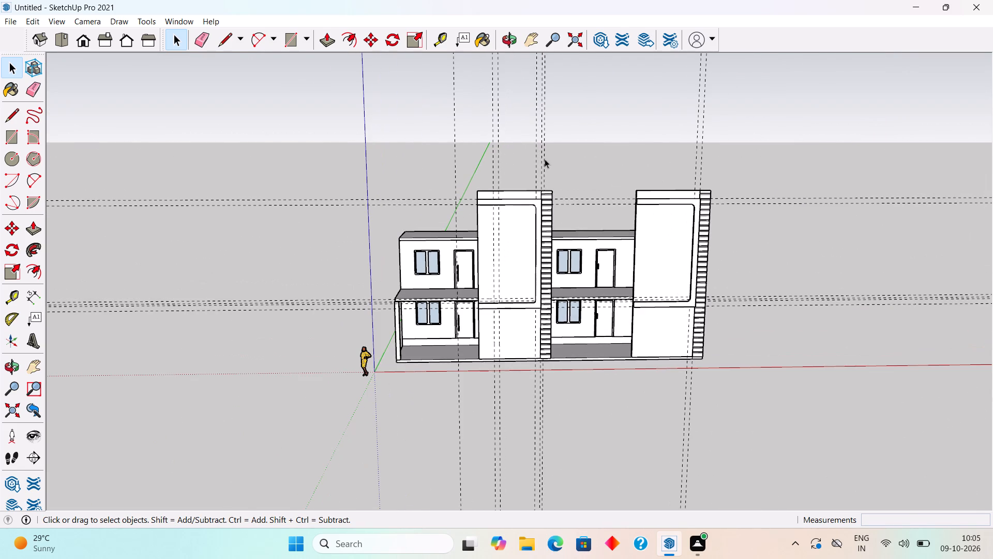
scroll(545, 162, "down", 3)
scroll(545, 165, "up", 3)
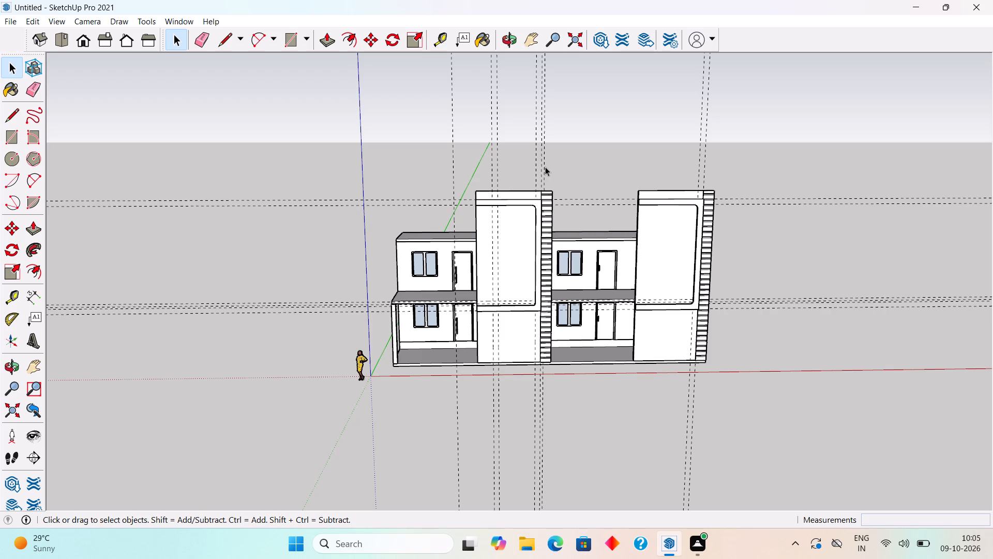
scroll(545, 167, "up", 3)
scroll(545, 167, "down", 3)
scroll(490, 224, "up", 4)
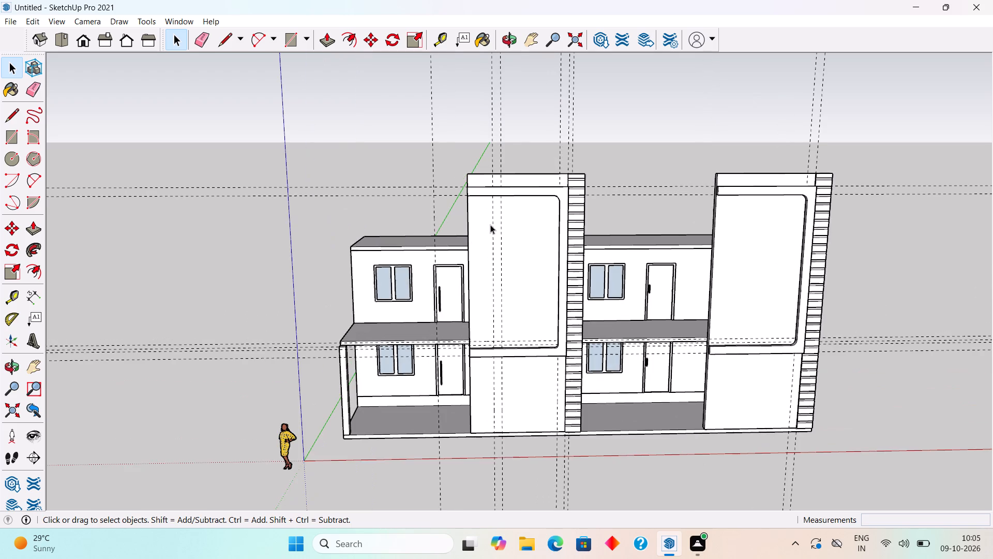
Examine the first tall front wall panel's round-cornered frame, its stepped side strip and the adjoining upper-storey walls.
scroll(490, 243, "up", 4)
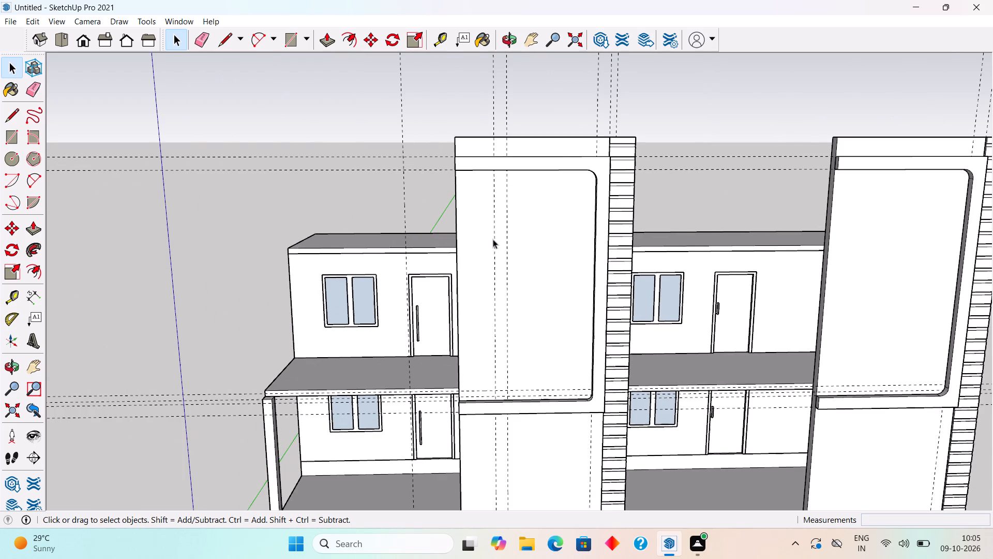
scroll(493, 239, "down", 3)
scroll(493, 239, "up", 3)
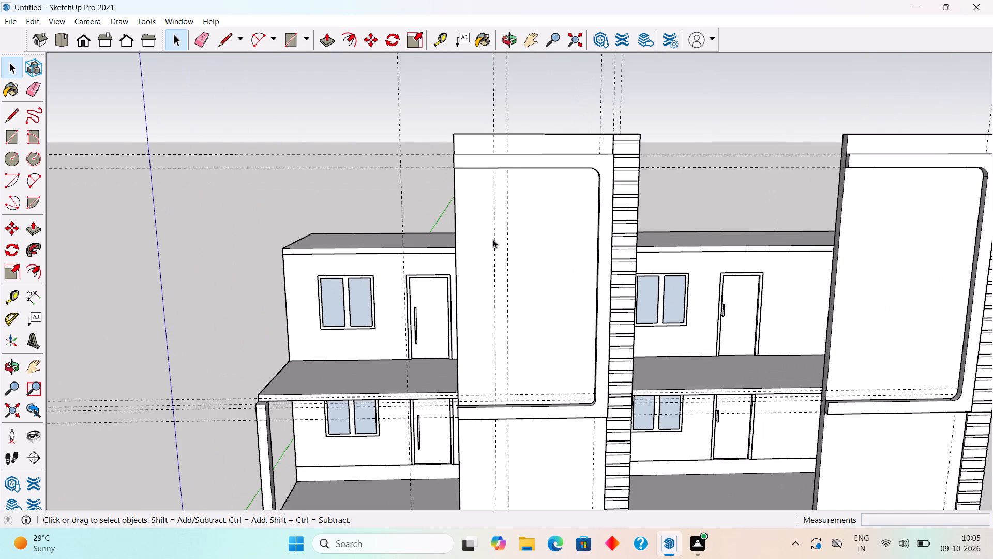
scroll(493, 239, "up", 3)
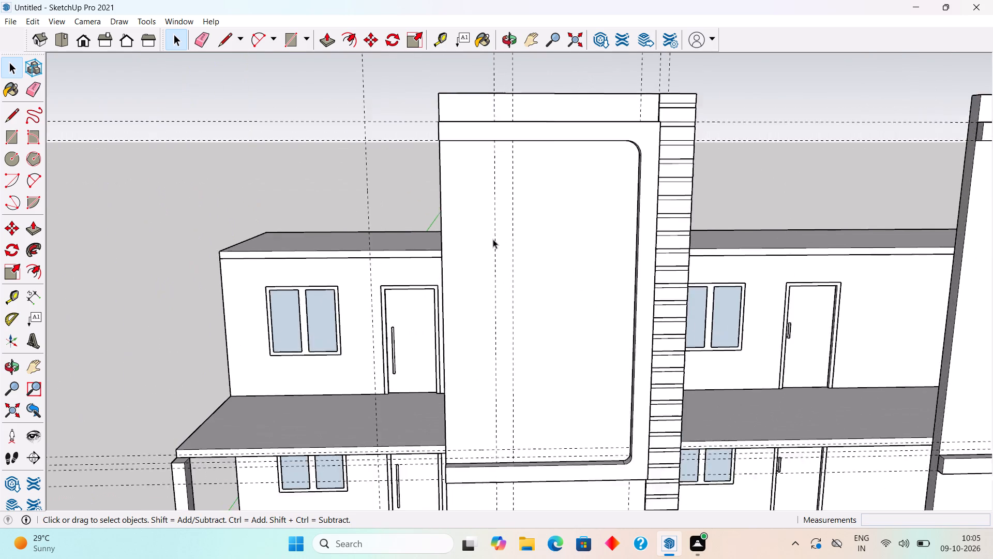
scroll(493, 239, "up", 1)
scroll(493, 239, "down", 2)
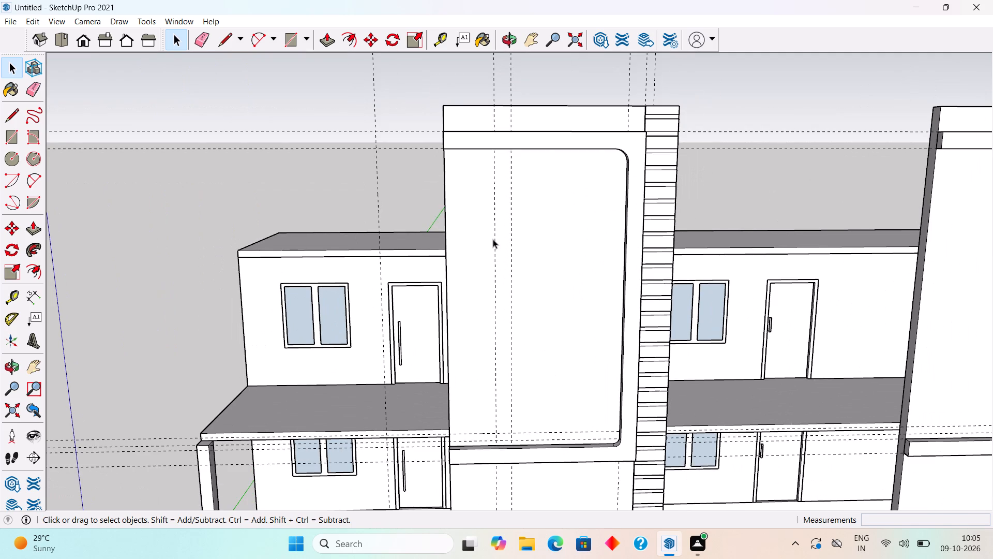
scroll(493, 239, "up", 1)
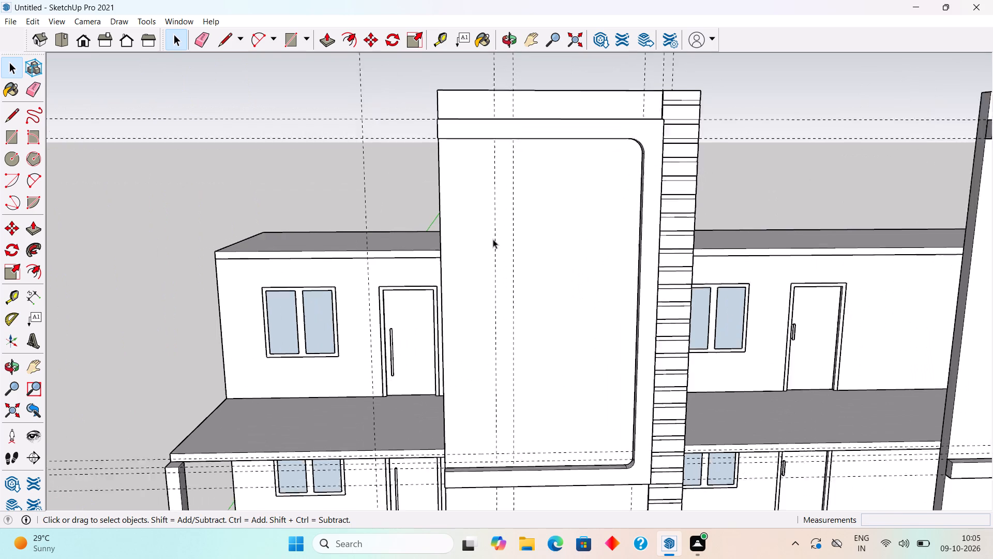
scroll(493, 239, "up", 1)
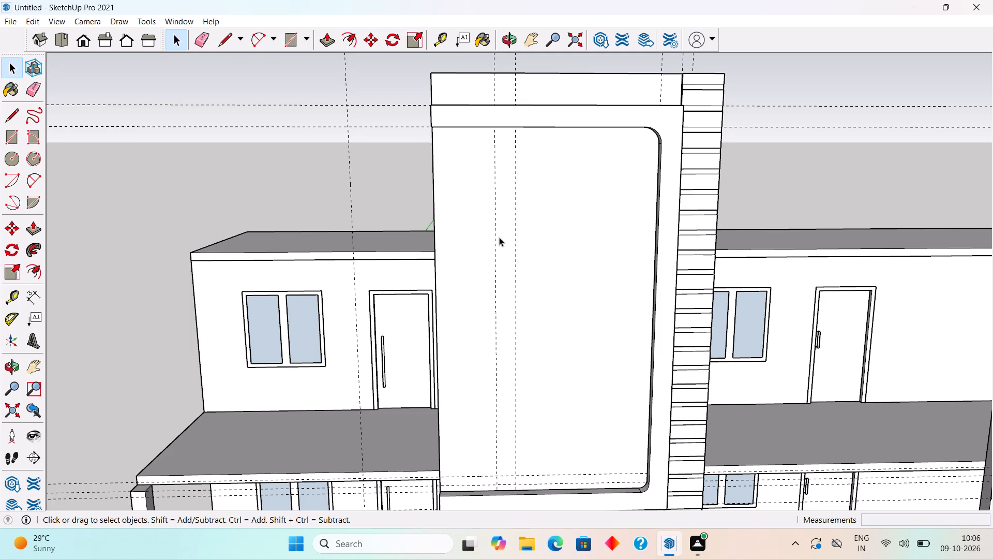
scroll(498, 241, "up", 5)
scroll(498, 241, "down", 3)
scroll(498, 241, "up", 2)
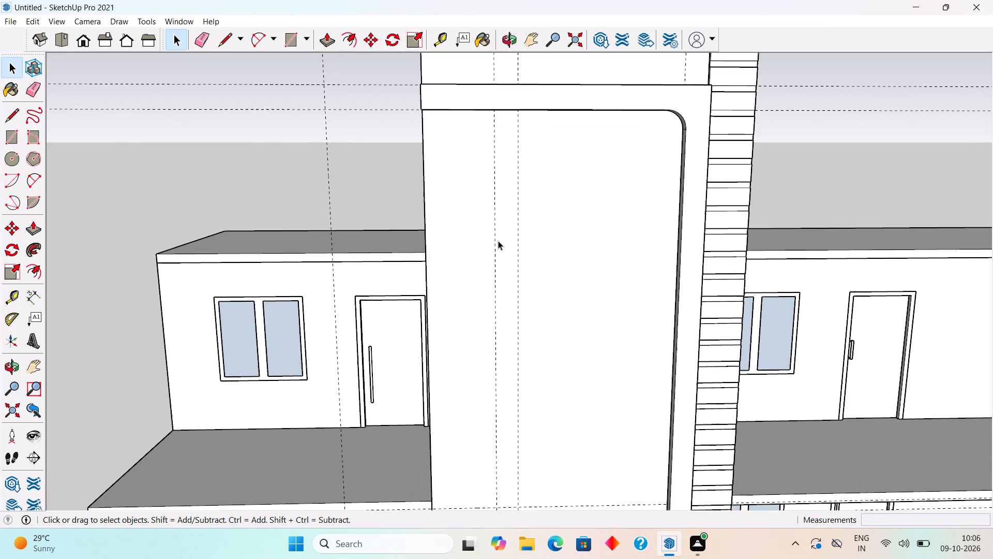
scroll(498, 241, "down", 2)
scroll(498, 241, "up", 2)
scroll(498, 241, "down", 7)
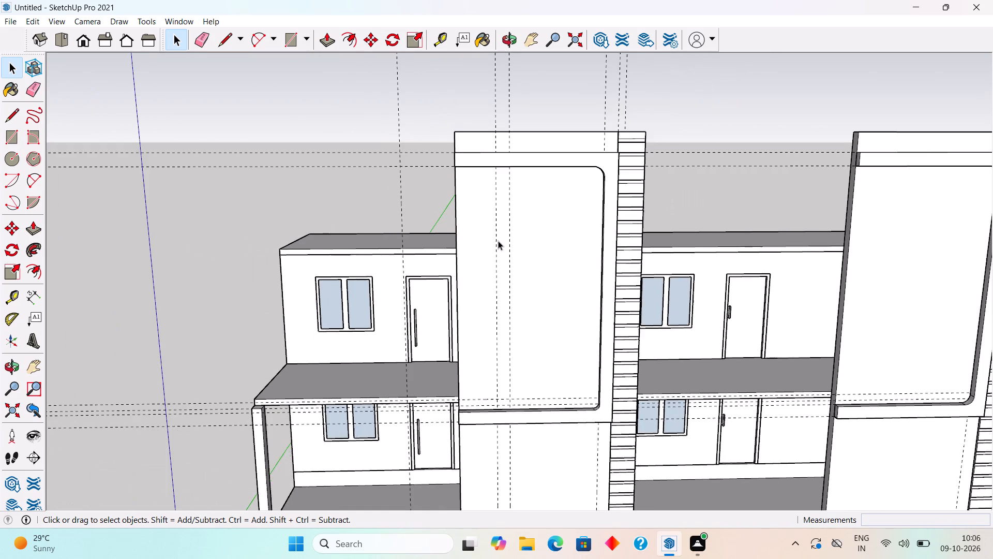
scroll(498, 241, "down", 3)
scroll(498, 241, "up", 1)
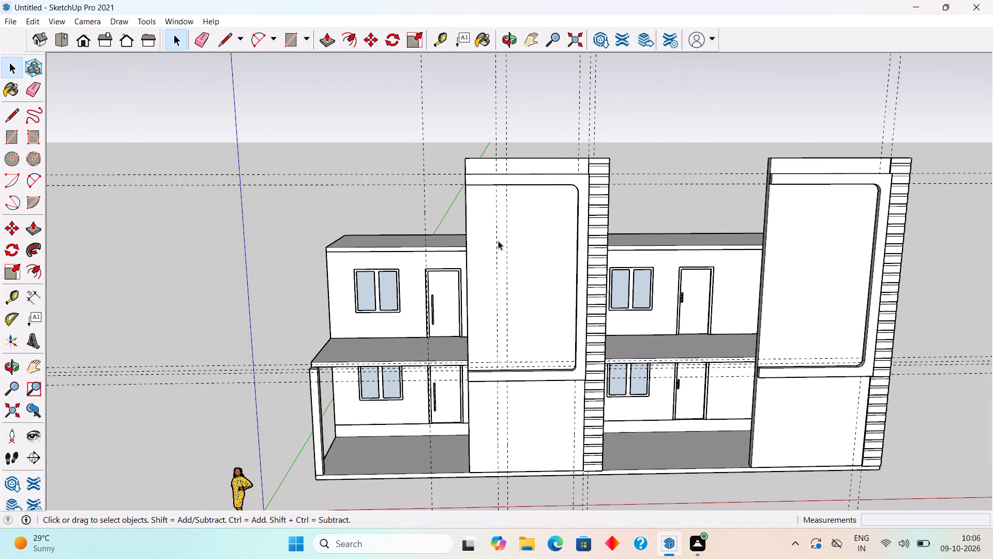
scroll(498, 241, "up", 4)
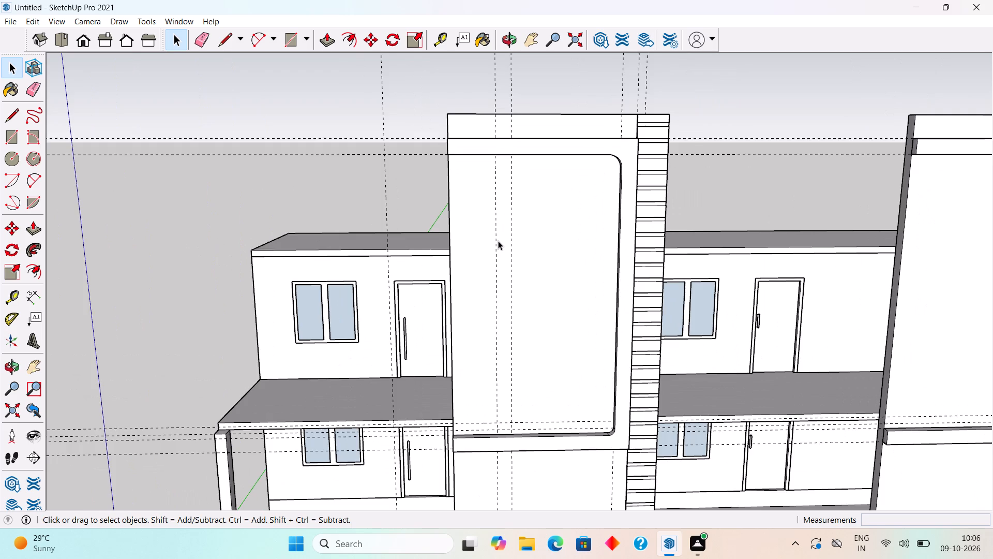
scroll(498, 241, "up", 3)
scroll(498, 241, "down", 3)
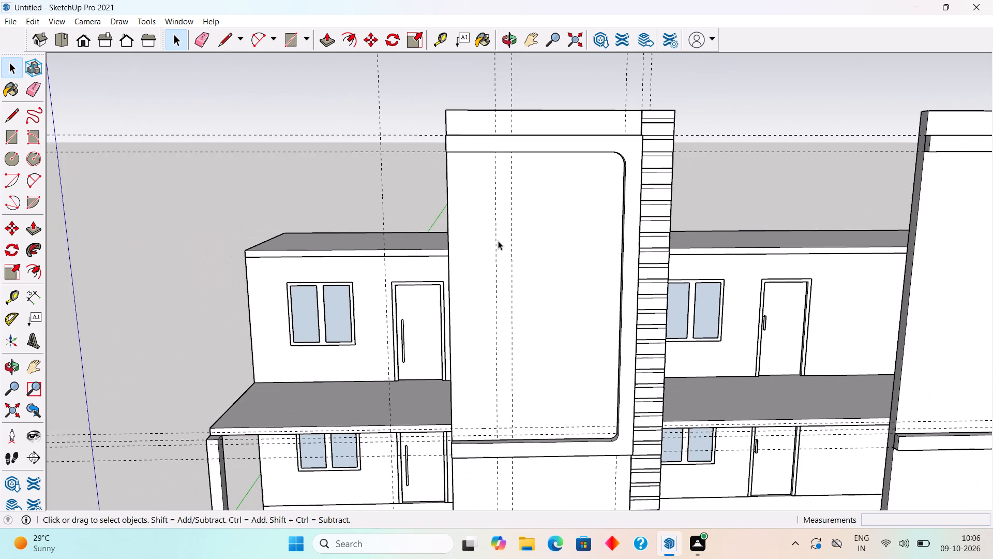
Examine the whole building from farther away and from a lower front angle, comparing the two tall wall panels.
scroll(498, 241, "down", 6)
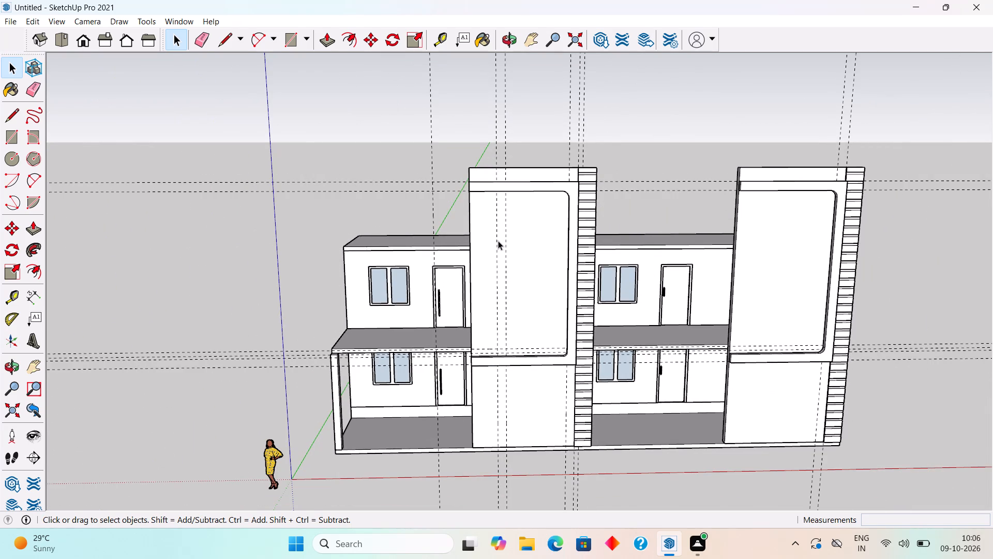
scroll(498, 241, "down", 10)
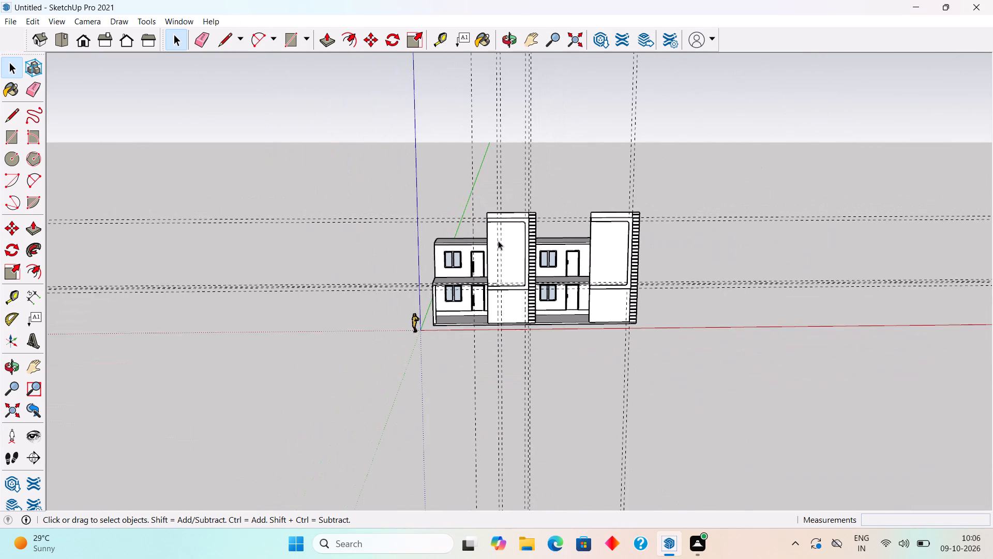
scroll(498, 241, "down", 5)
scroll(498, 241, "up", 3)
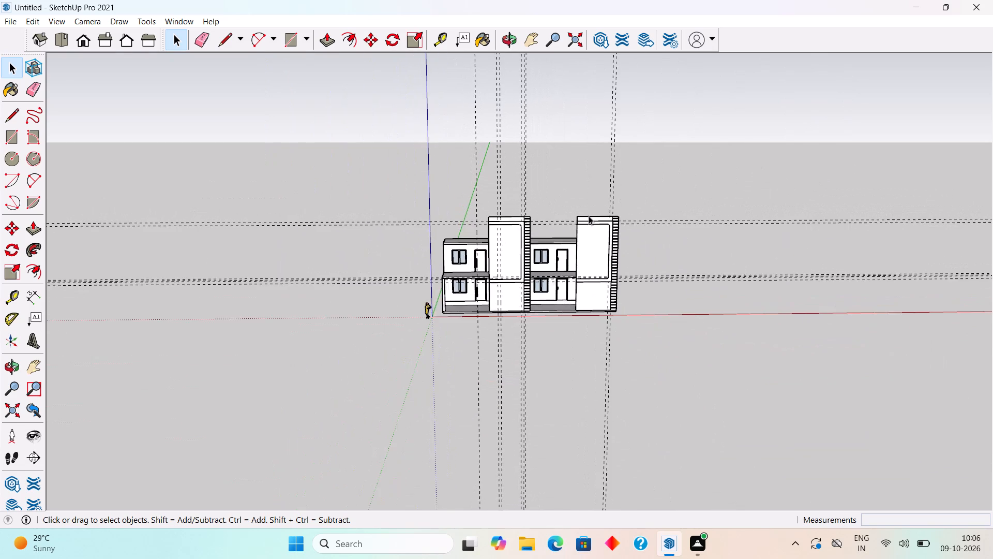
scroll(589, 216, "up", 4)
scroll(657, 356, "up", 3)
middle_click_drag(639, 354, 678, 326)
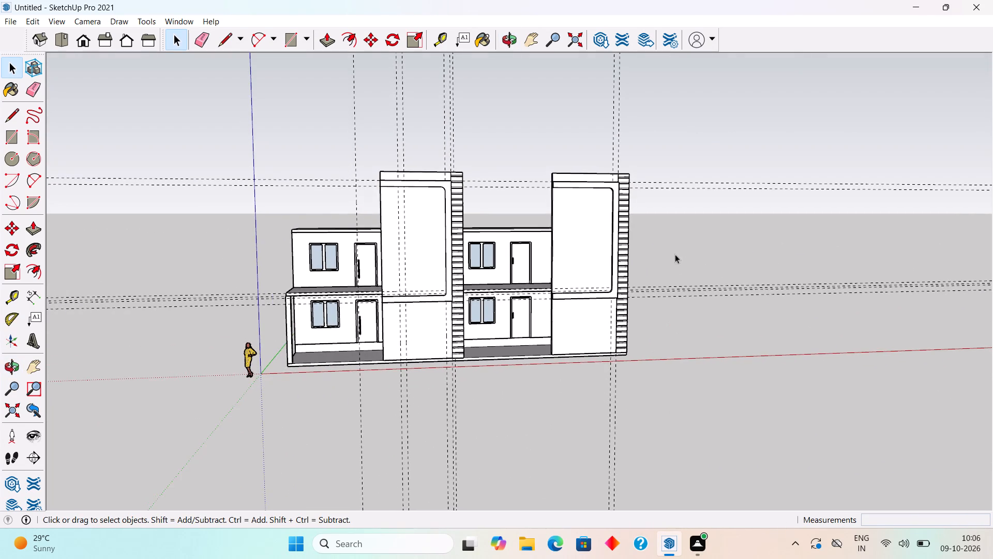
Examine the second tall front wall panel's round-cornered frame and the windows, doors and balcony slab beside it.
scroll(673, 214, "up", 4)
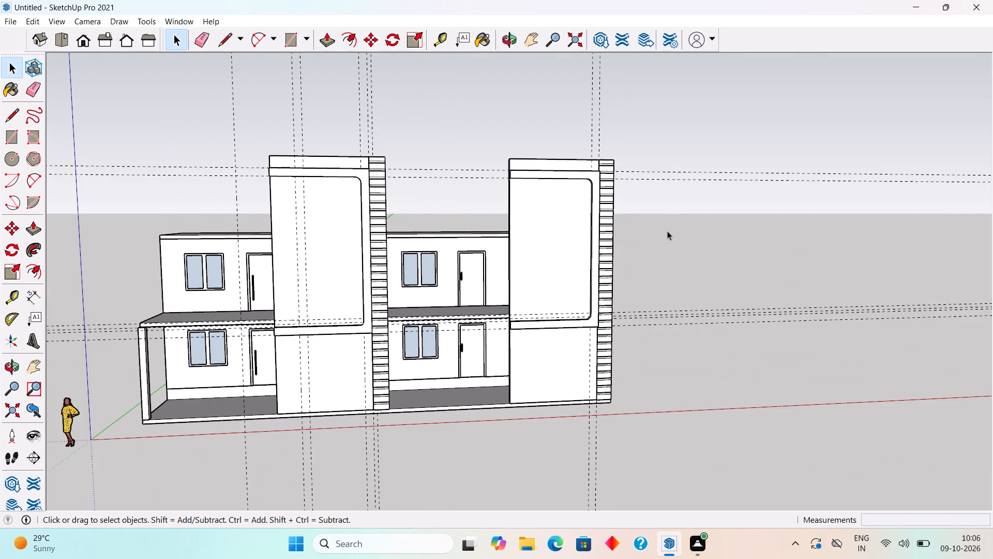
scroll(579, 267, "up", 5)
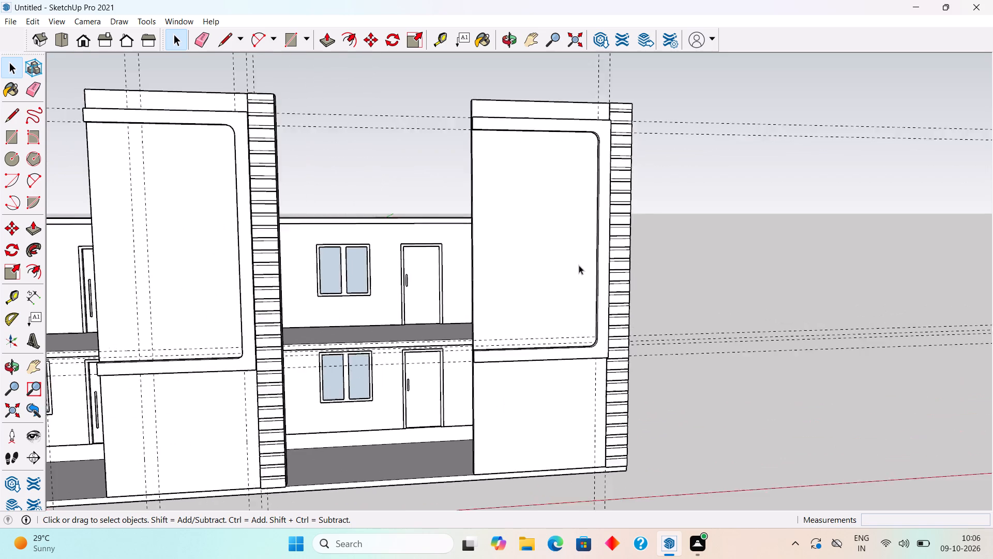
scroll(579, 265, "up", 2)
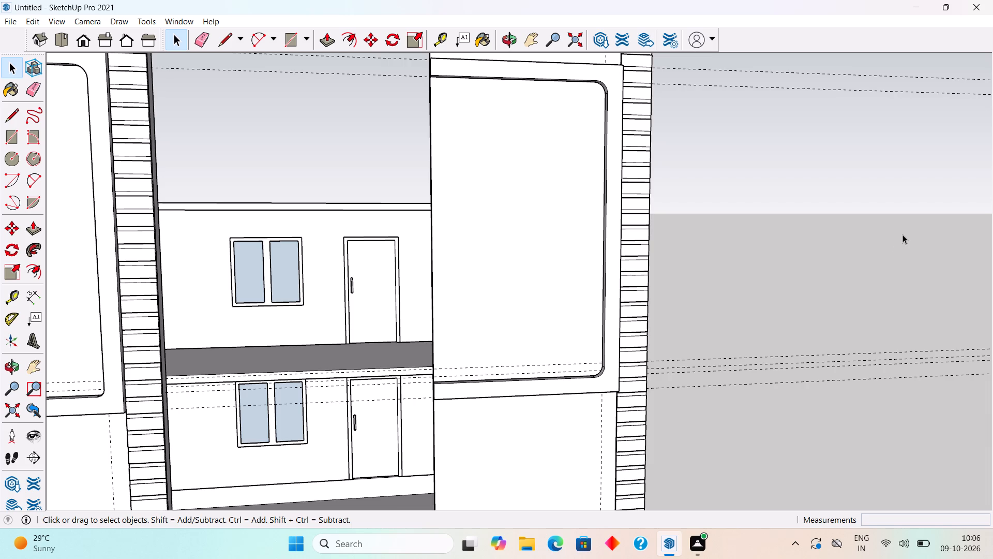
scroll(902, 234, "up", 5)
scroll(903, 234, "down", 4)
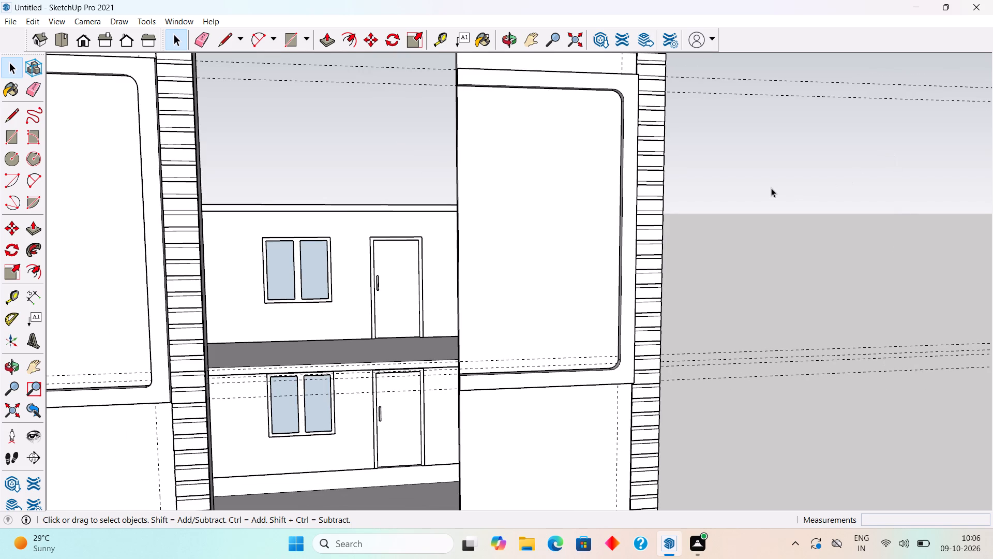
scroll(762, 189, "up", 3)
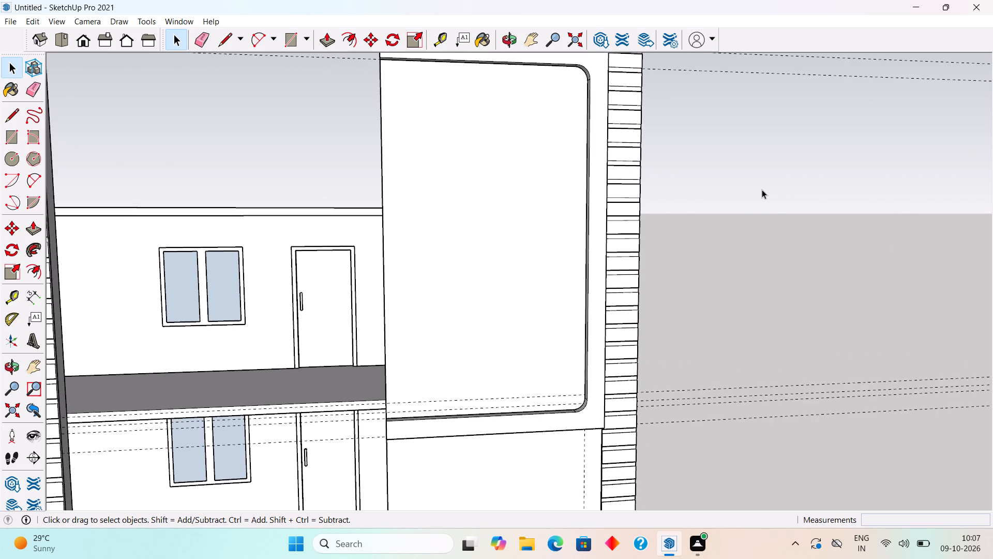
scroll(762, 189, "up", 3)
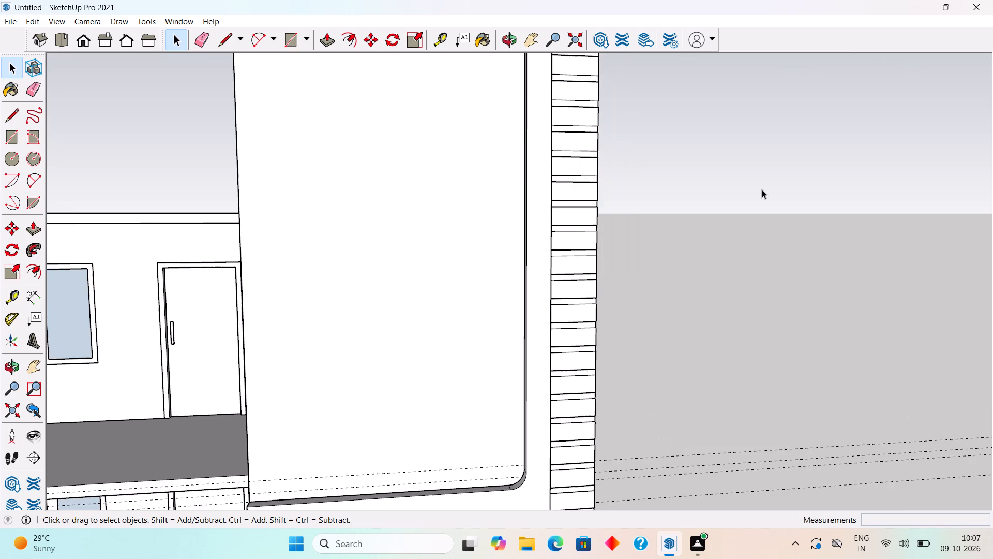
scroll(762, 189, "up", 1)
scroll(762, 189, "down", 2)
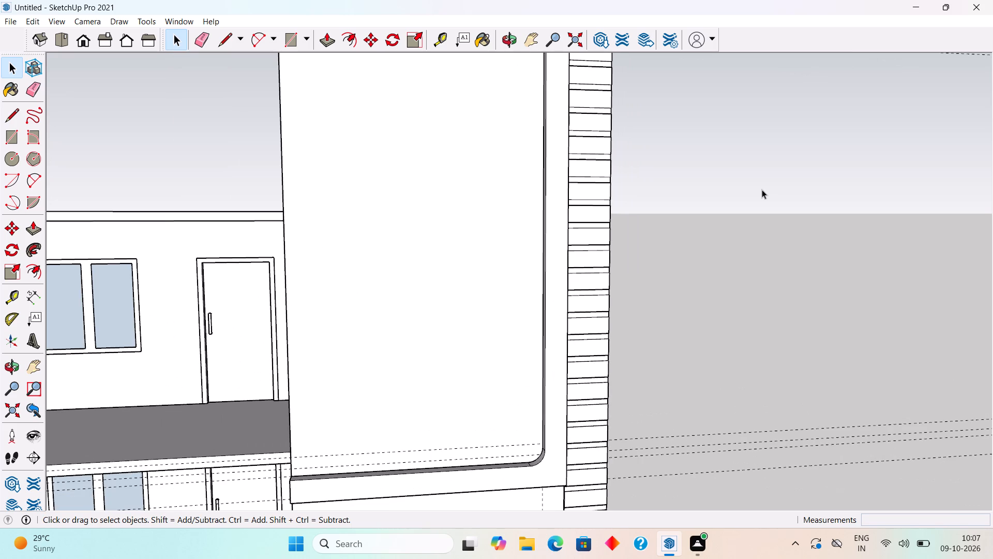
scroll(762, 189, "down", 1)
scroll(762, 189, "up", 1)
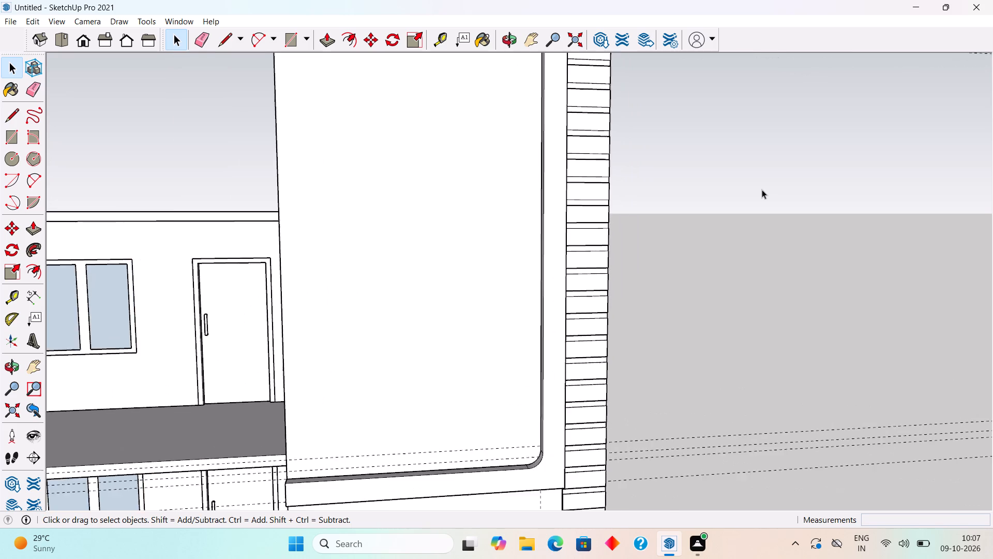
scroll(762, 189, "up", 1)
scroll(762, 189, "down", 2)
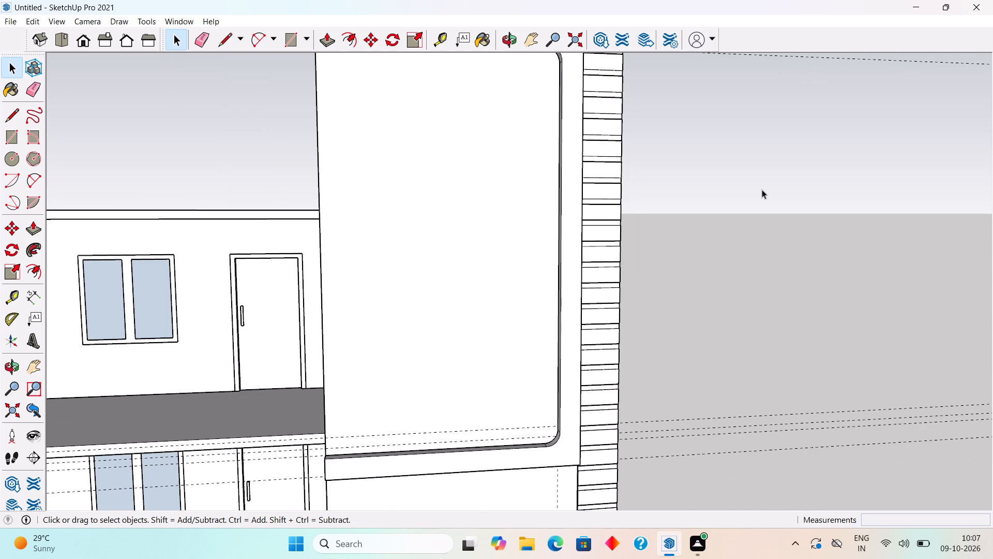
Examine the stepped side strip along the outer edge of the second tall front wall panel.
scroll(762, 189, "up", 3)
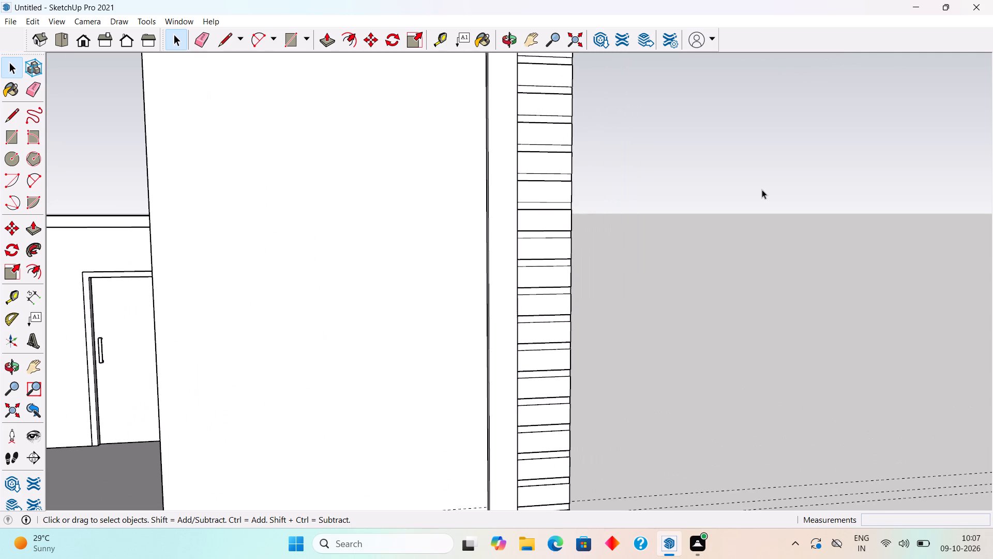
scroll(762, 189, "up", 4)
scroll(762, 189, "down", 1)
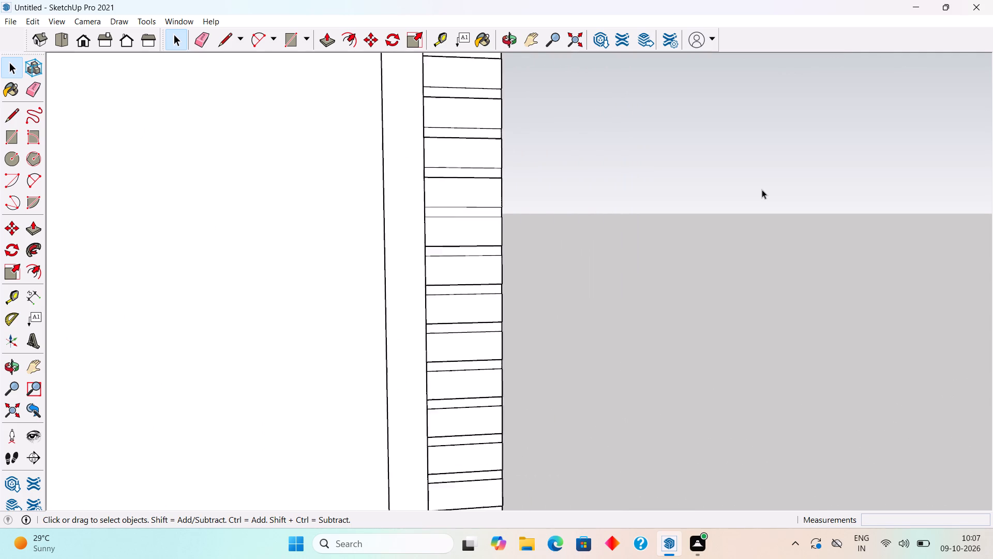
scroll(762, 189, "down", 2)
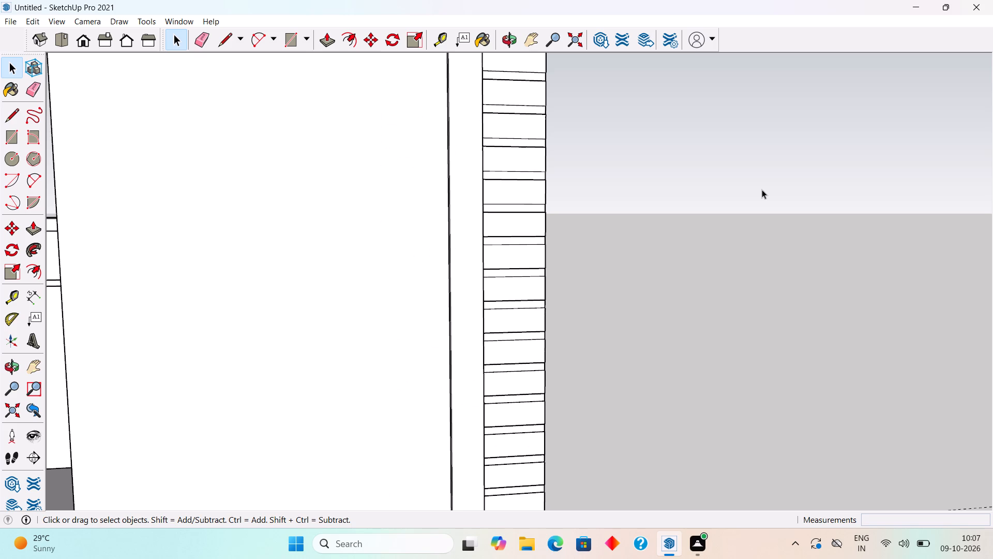
scroll(762, 189, "up", 4)
scroll(762, 189, "down", 4)
scroll(505, 343, "down", 11)
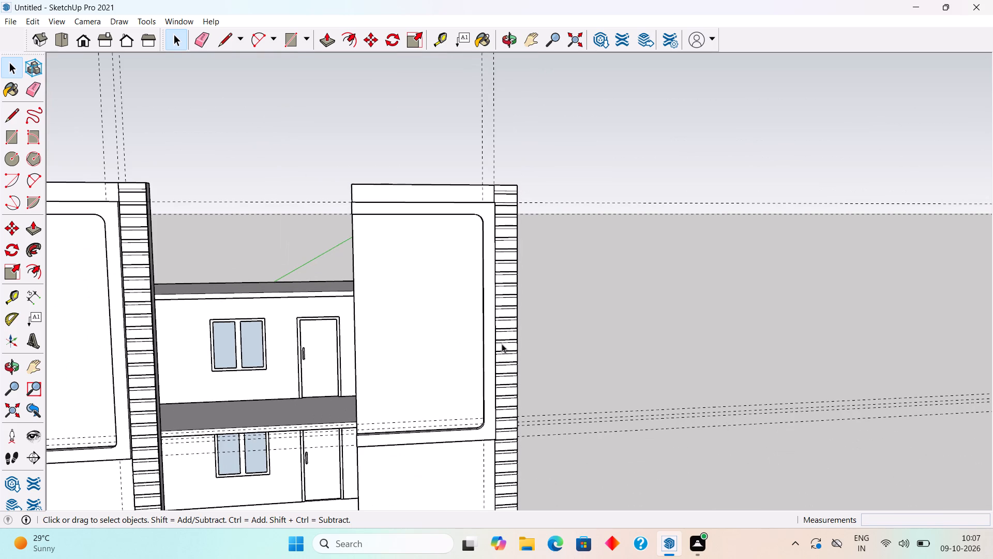
Examine the stepped strip along the second tall front wall panel's outer edge up close and beside its round-cornered frame.
scroll(502, 344, "up", 7)
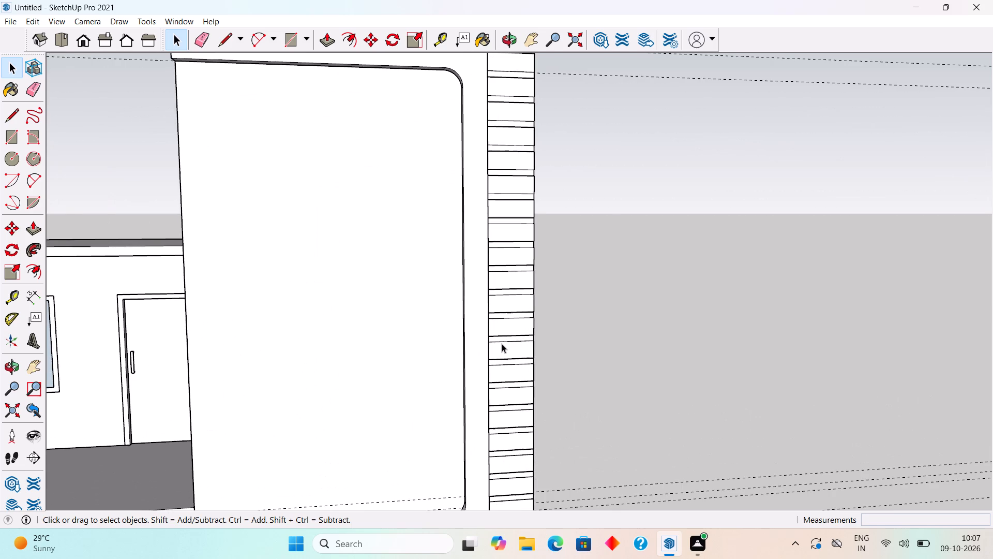
scroll(502, 344, "up", 1)
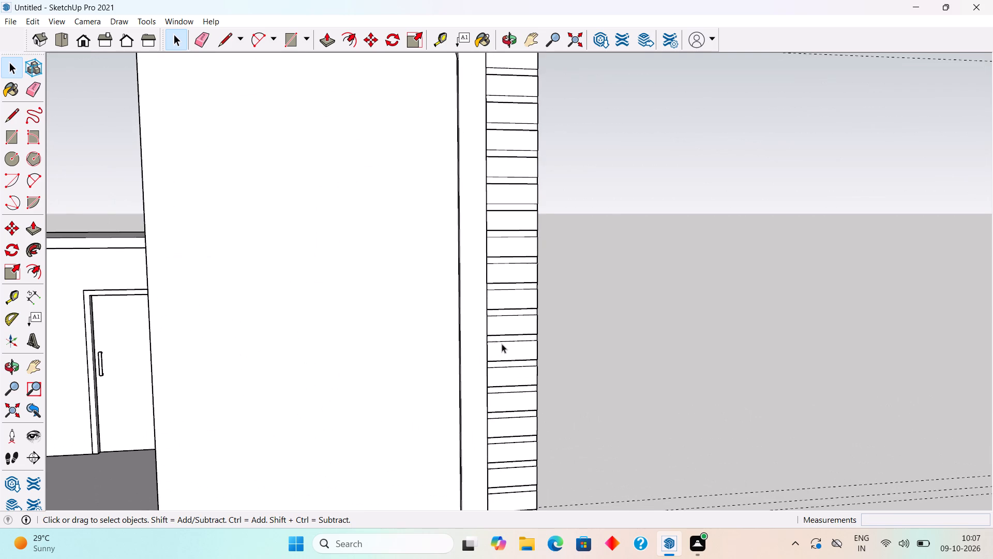
scroll(502, 344, "up", 4)
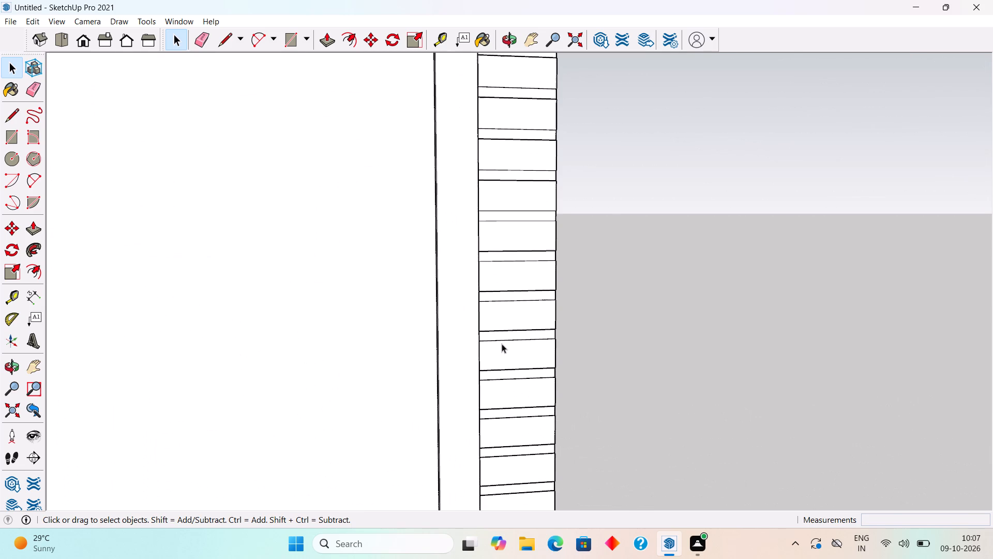
scroll(502, 344, "down", 5)
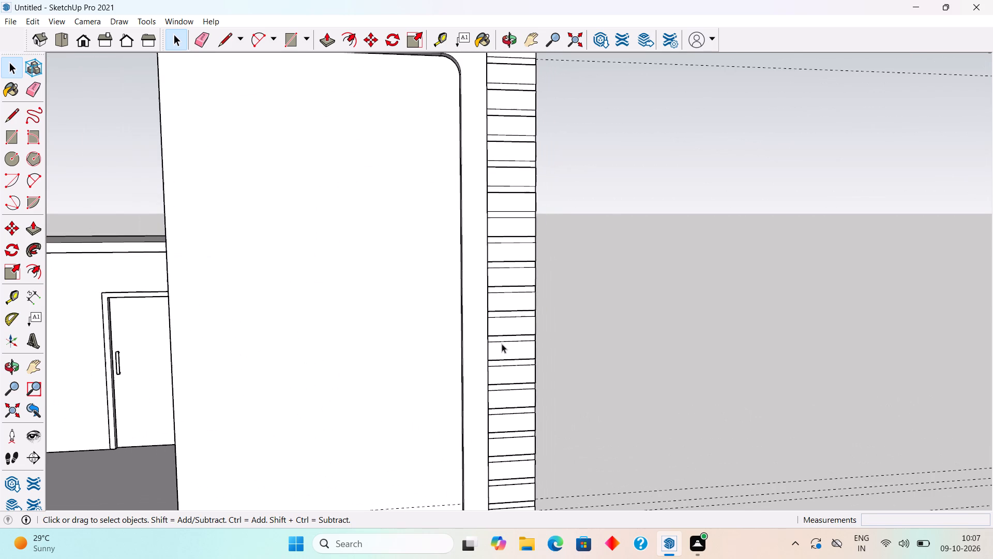
scroll(502, 344, "down", 2)
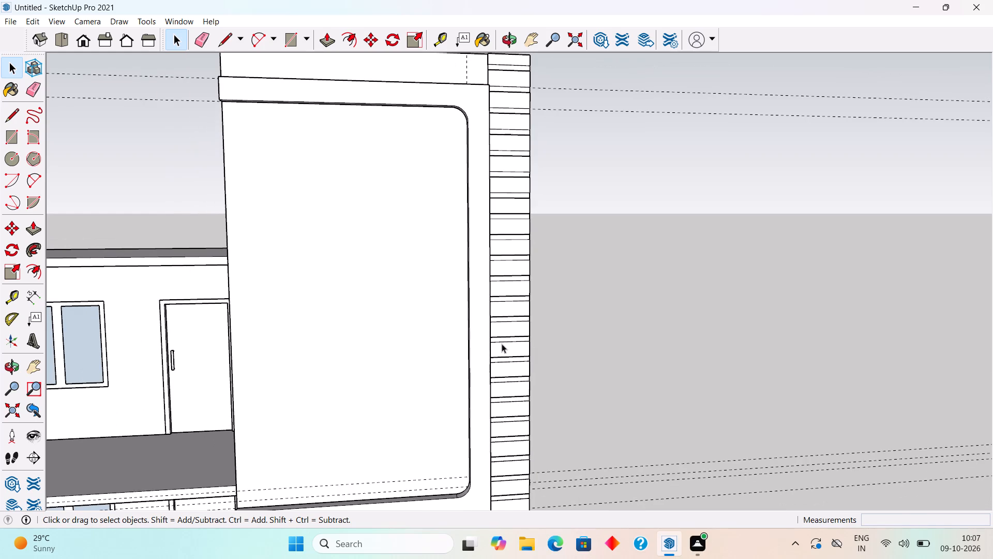
scroll(502, 344, "down", 4)
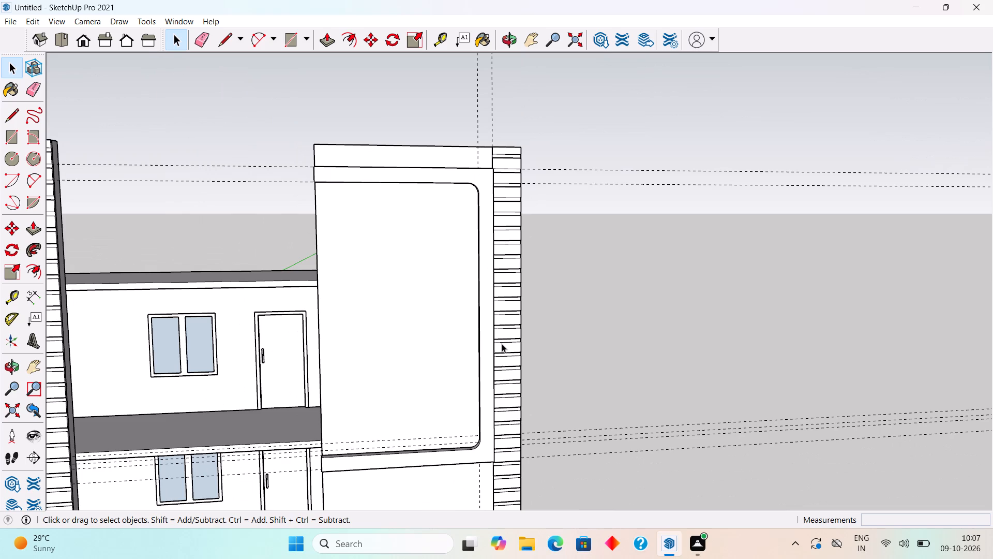
scroll(502, 344, "up", 3)
scroll(502, 344, "down", 4)
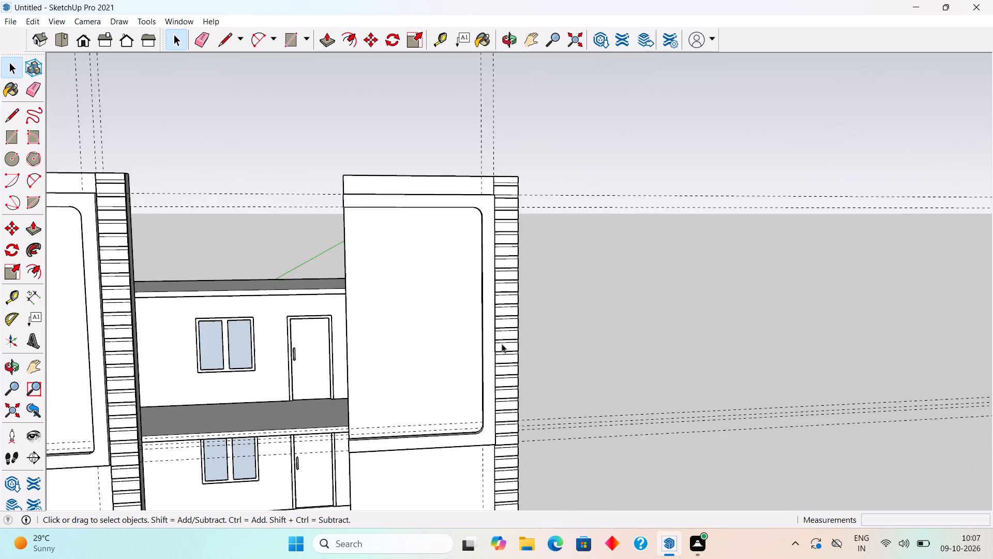
Examine the whole front elevation from farther away, comparing both tall wall panels and the storeys between them.
scroll(502, 344, "down", 4)
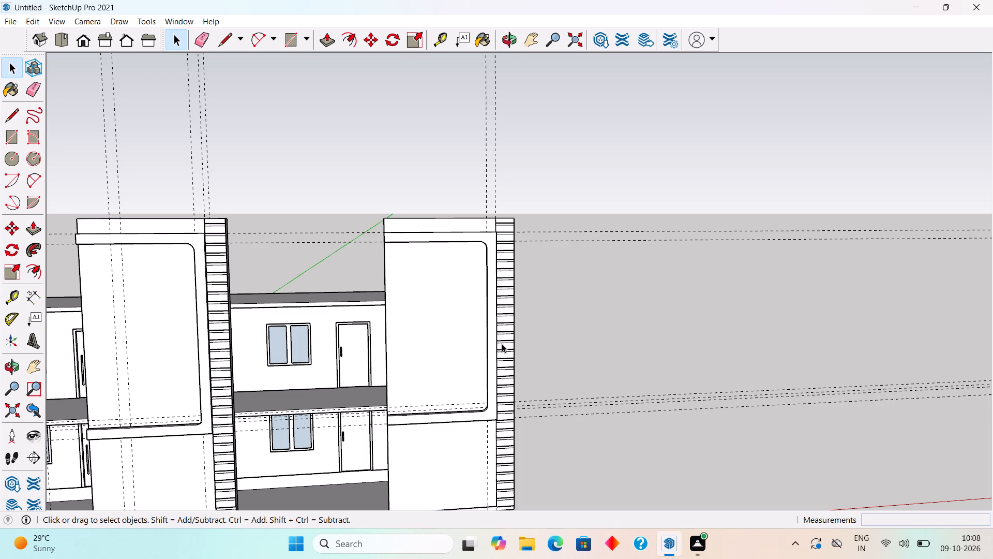
scroll(502, 344, "down", 4)
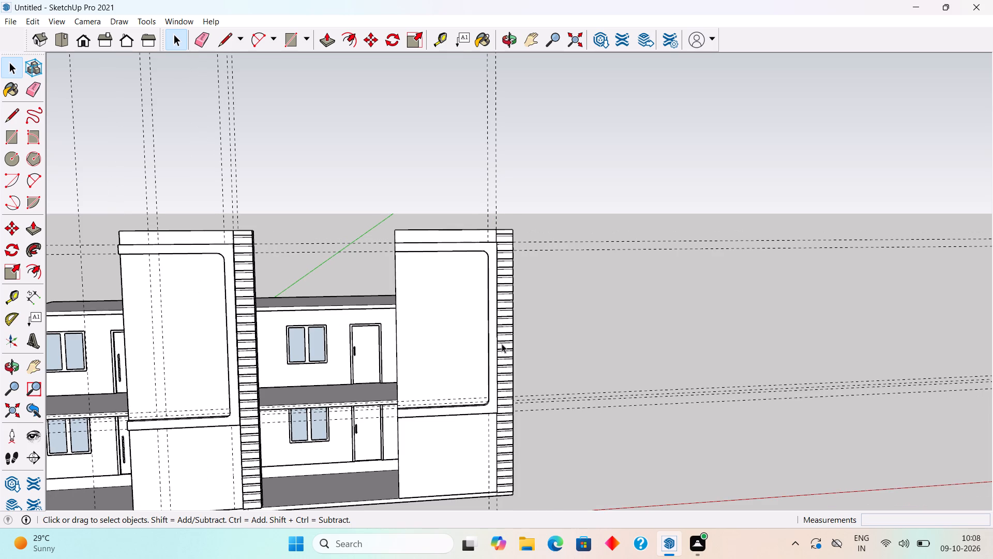
scroll(502, 344, "up", 3)
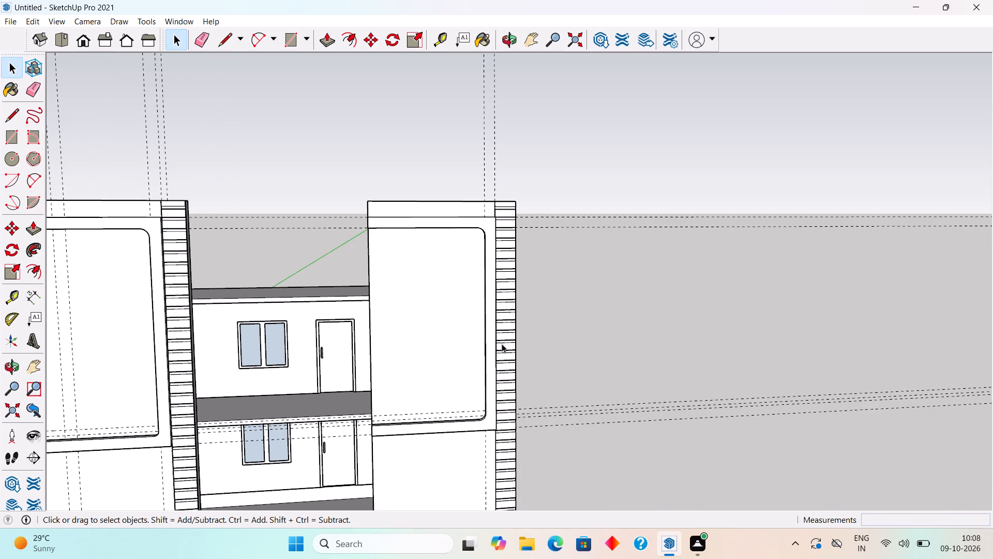
scroll(528, 305, "down", 11)
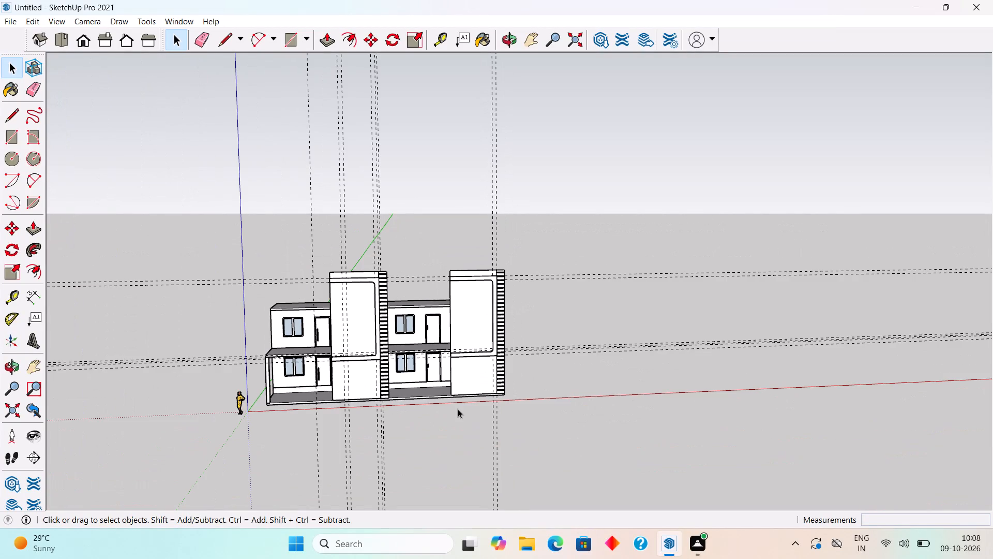
scroll(263, 400, "up", 4)
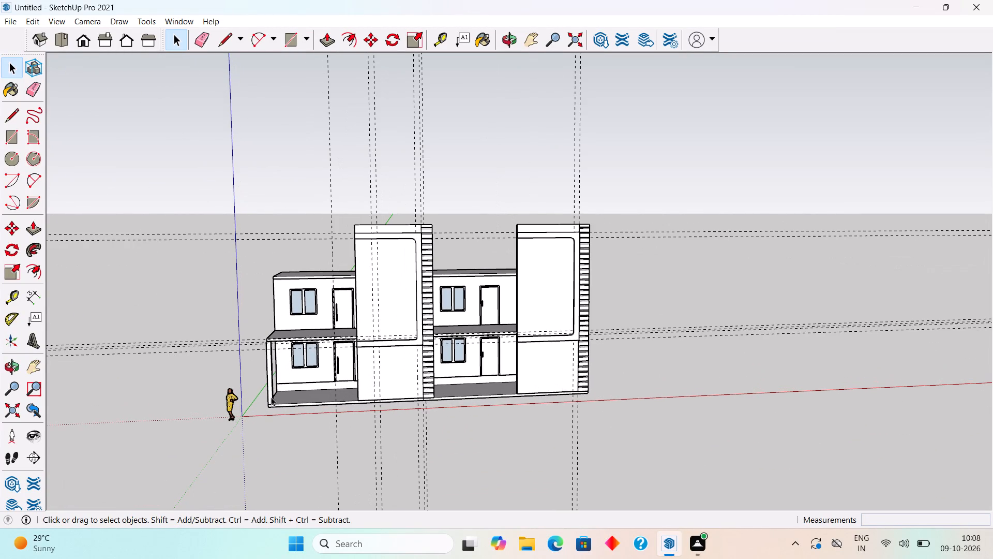
scroll(522, 216, "up", 3)
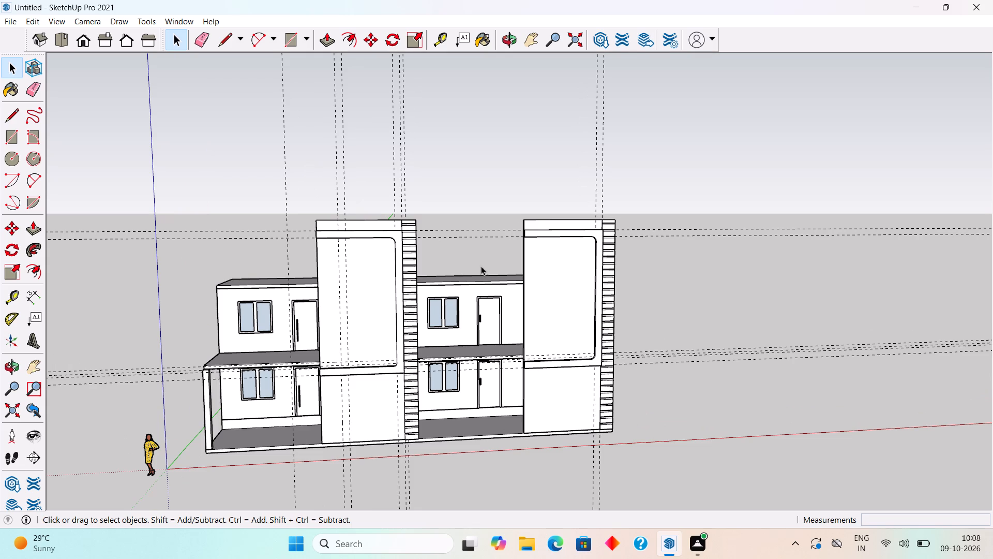
Place a vertical guide 1' inward from the frame's inner side edge on the first tall front wall panel.
scroll(311, 331, "up", 4)
scroll(386, 306, "up", 1)
middle_click_drag(428, 310, 514, 321)
scroll(515, 322, "up", 6)
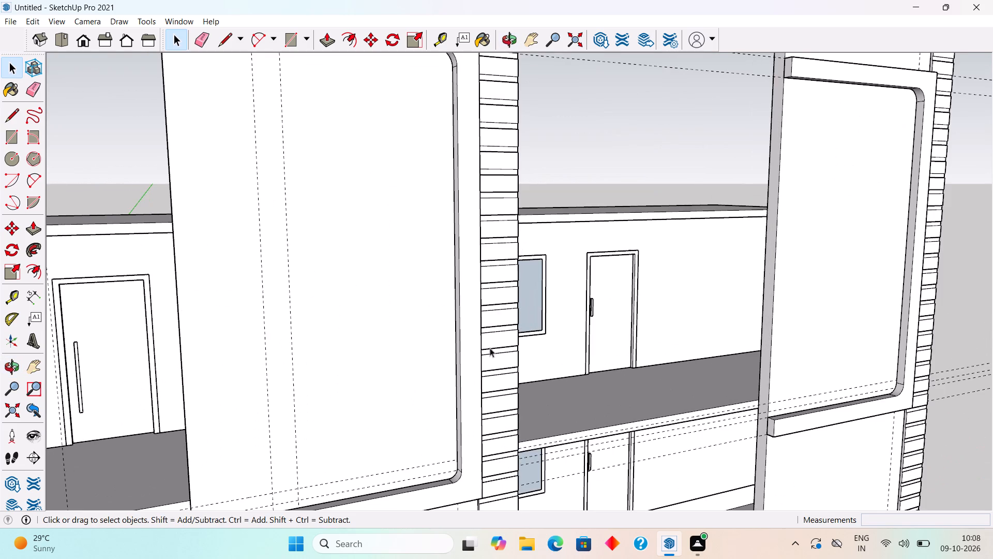
middle_click_drag(454, 339, 475, 319)
scroll(475, 318, "up", 5)
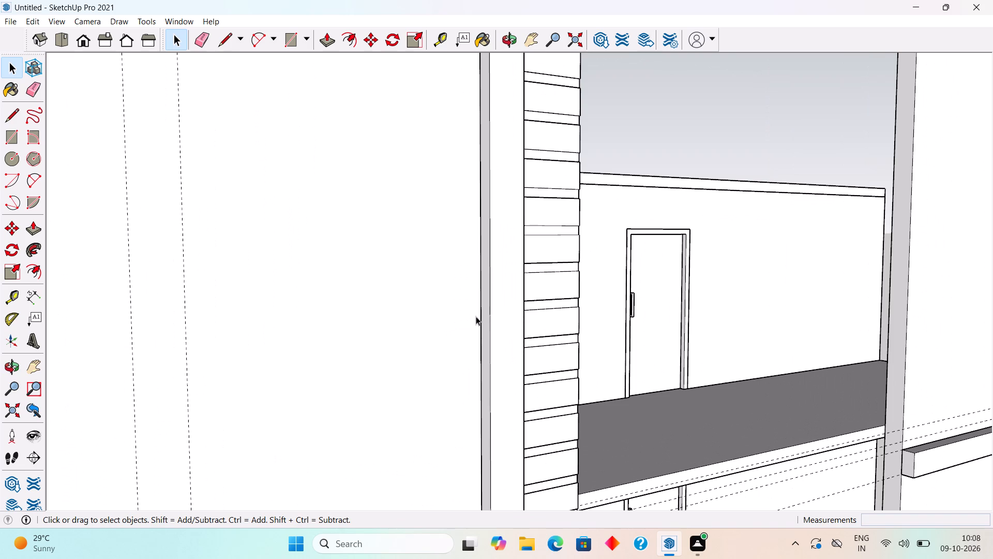
key("t")
left_click(480, 286)
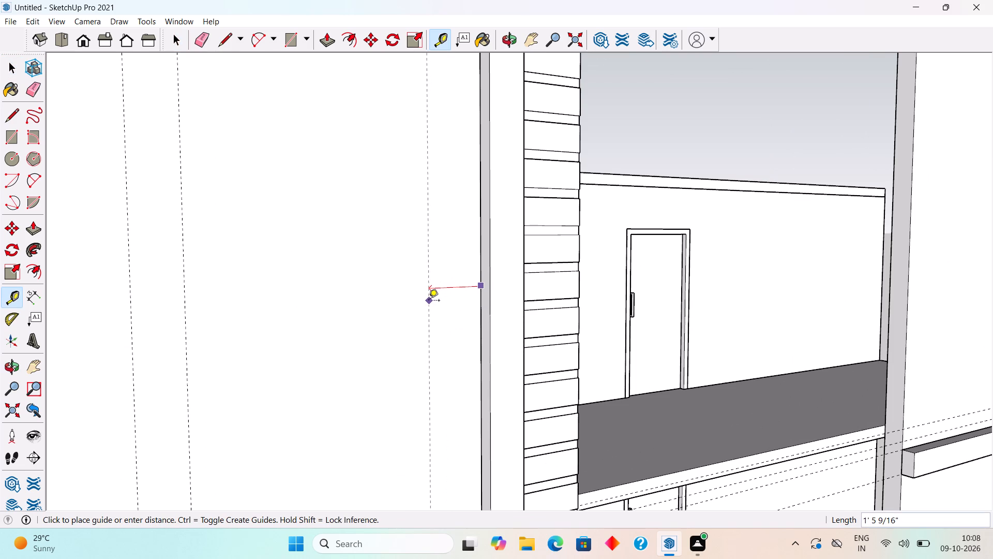
type("1'")
key("Return")
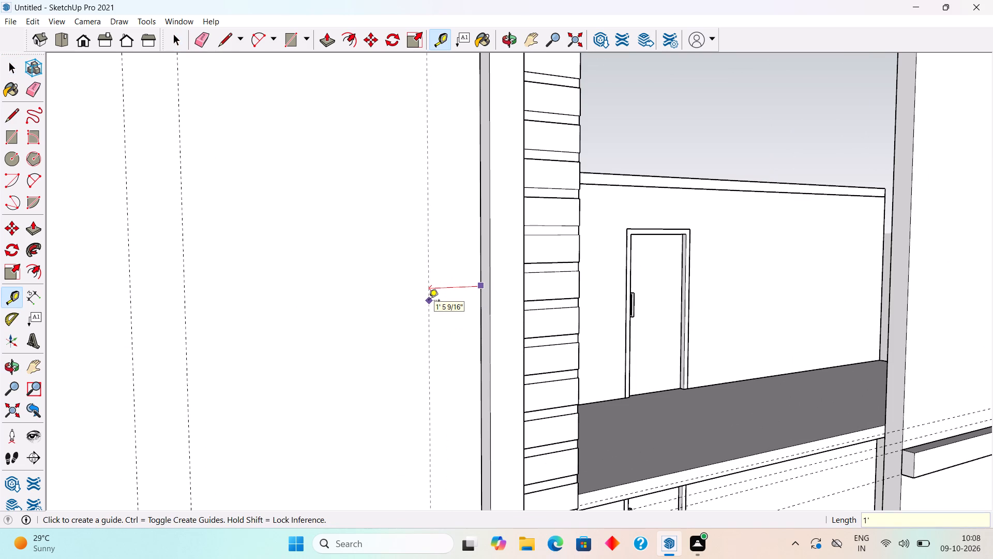
Place a horizontal guide 6" above the existing horizontal guide near the bottom of the first panel's framed area.
scroll(428, 326, "down", 8)
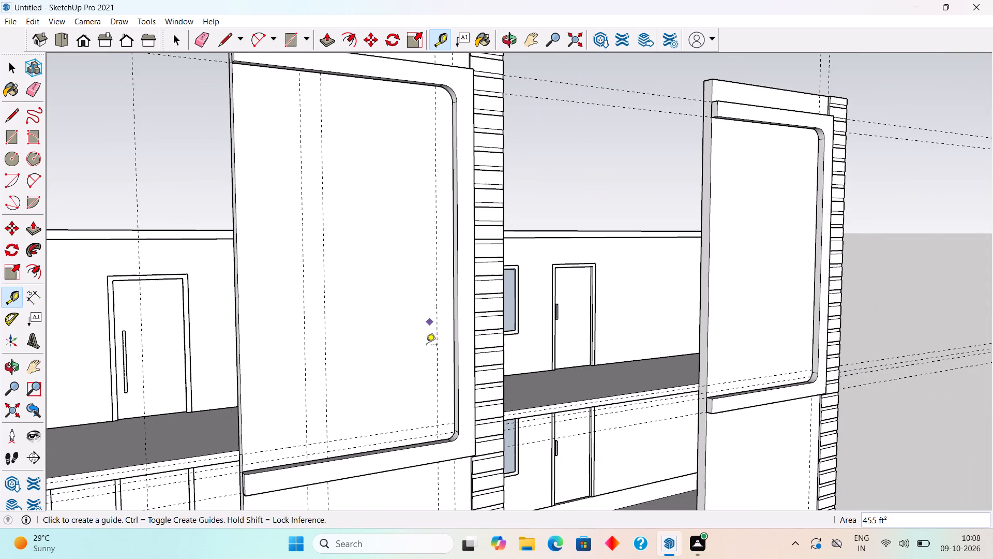
left_click(414, 431)
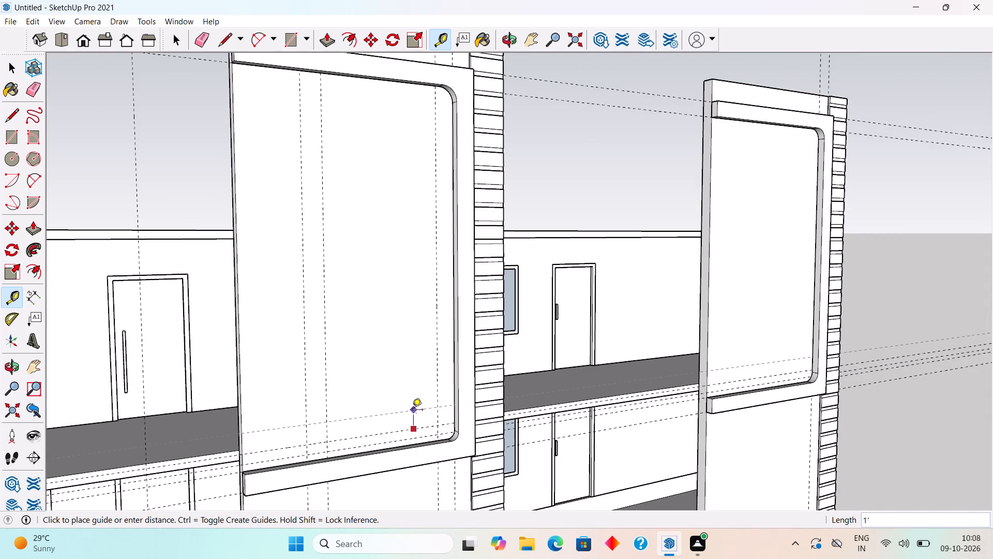
type("6\"")
key("Return")
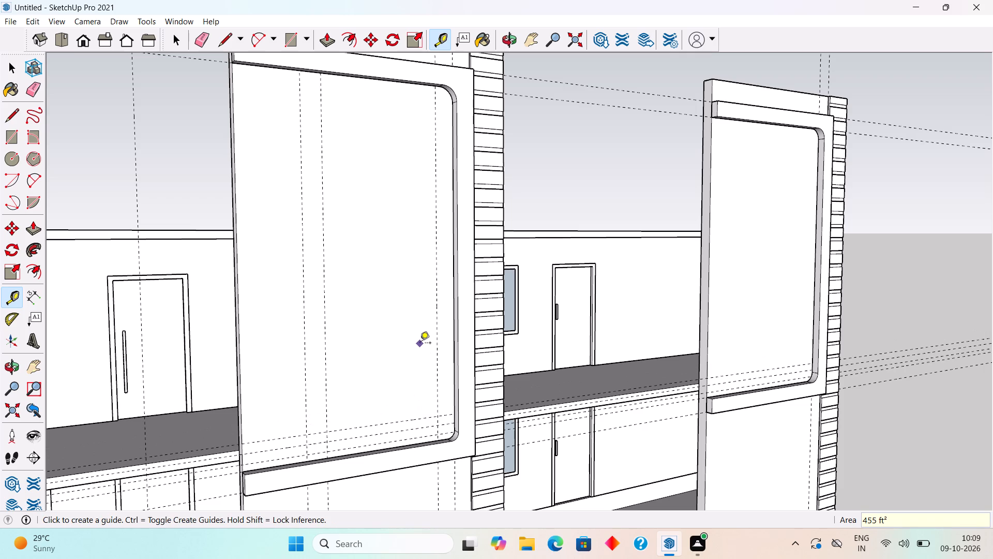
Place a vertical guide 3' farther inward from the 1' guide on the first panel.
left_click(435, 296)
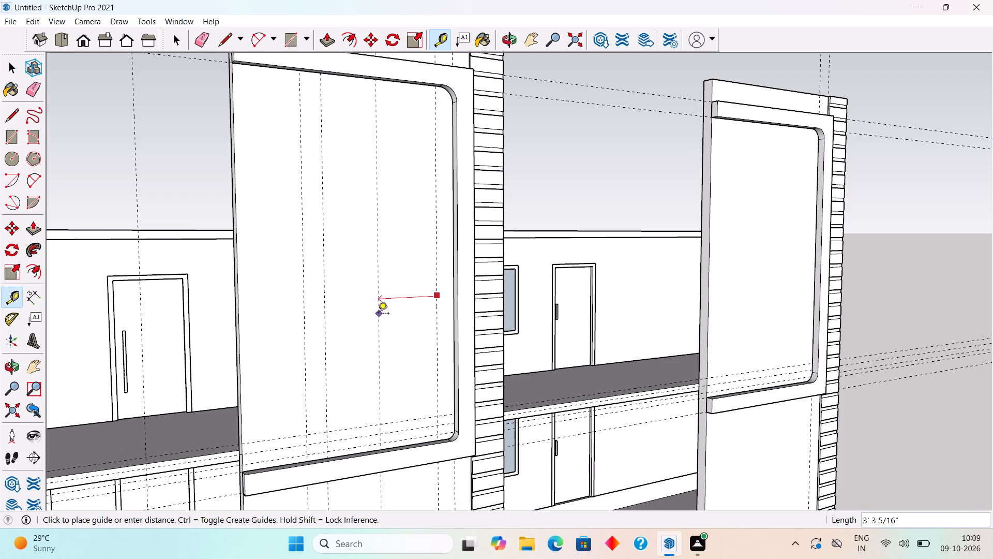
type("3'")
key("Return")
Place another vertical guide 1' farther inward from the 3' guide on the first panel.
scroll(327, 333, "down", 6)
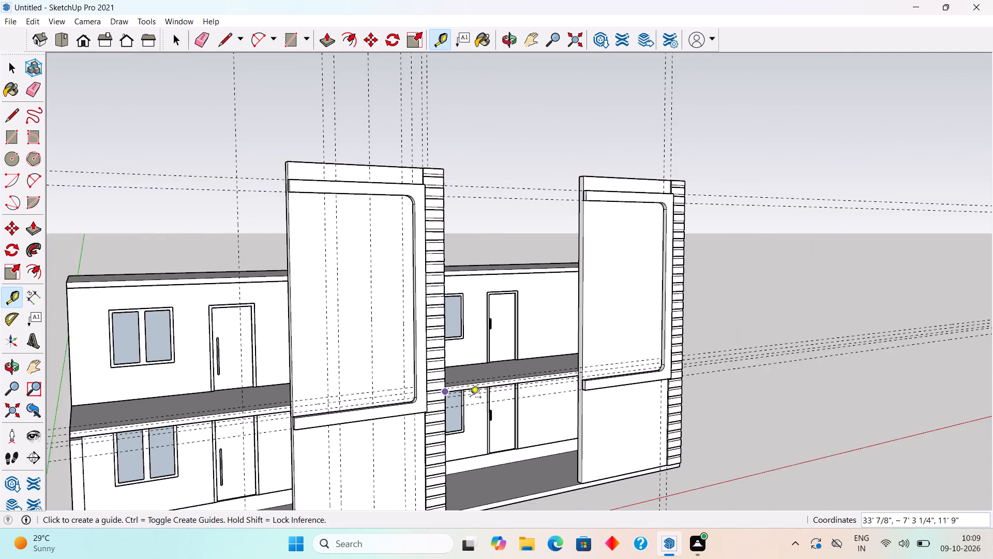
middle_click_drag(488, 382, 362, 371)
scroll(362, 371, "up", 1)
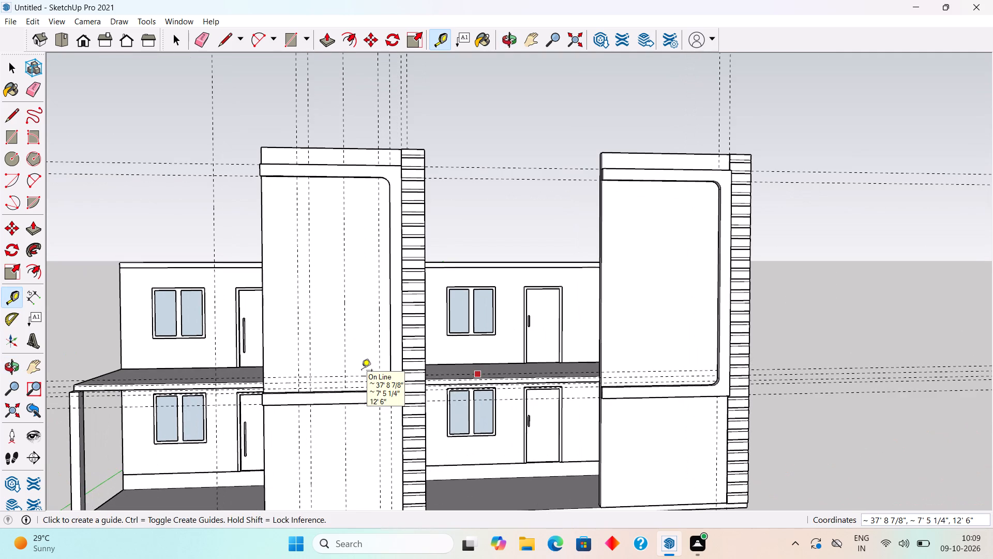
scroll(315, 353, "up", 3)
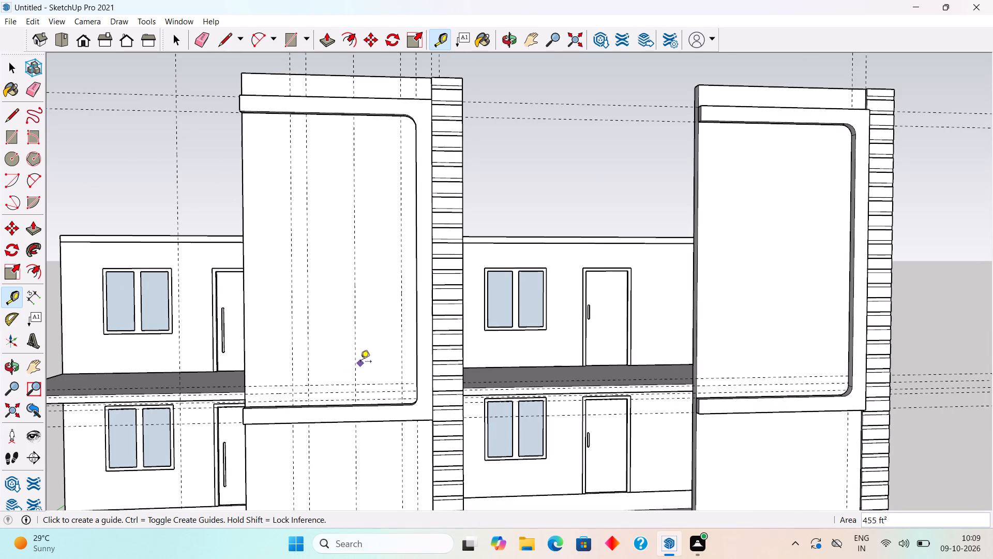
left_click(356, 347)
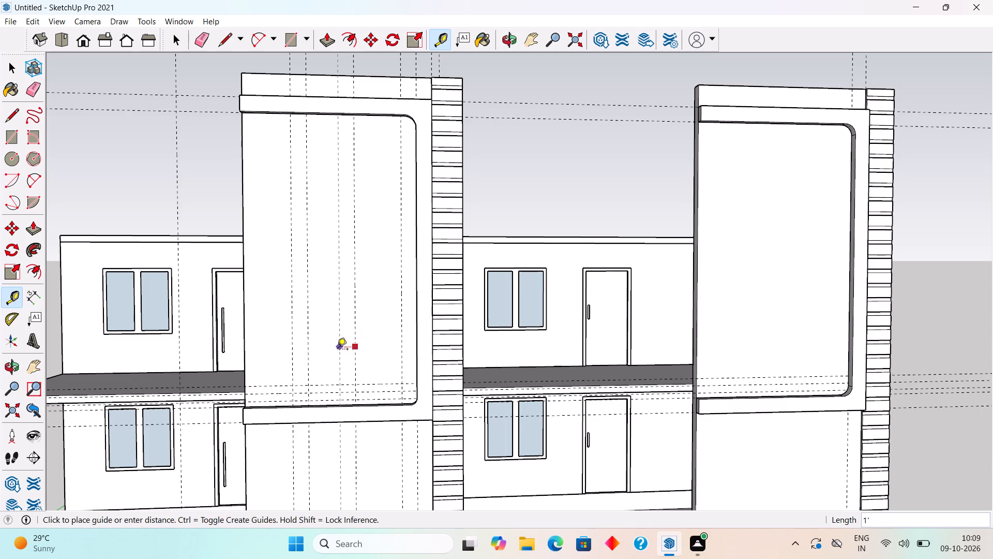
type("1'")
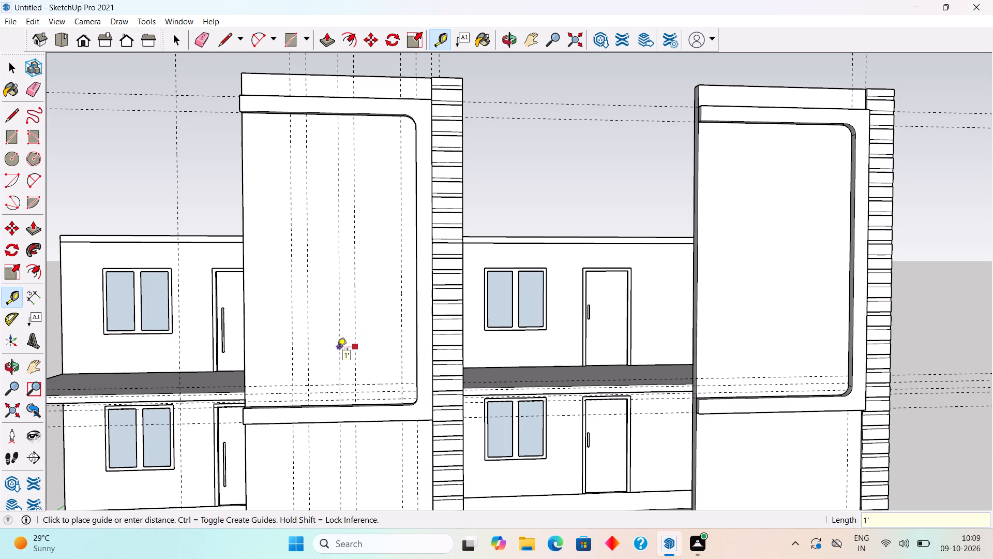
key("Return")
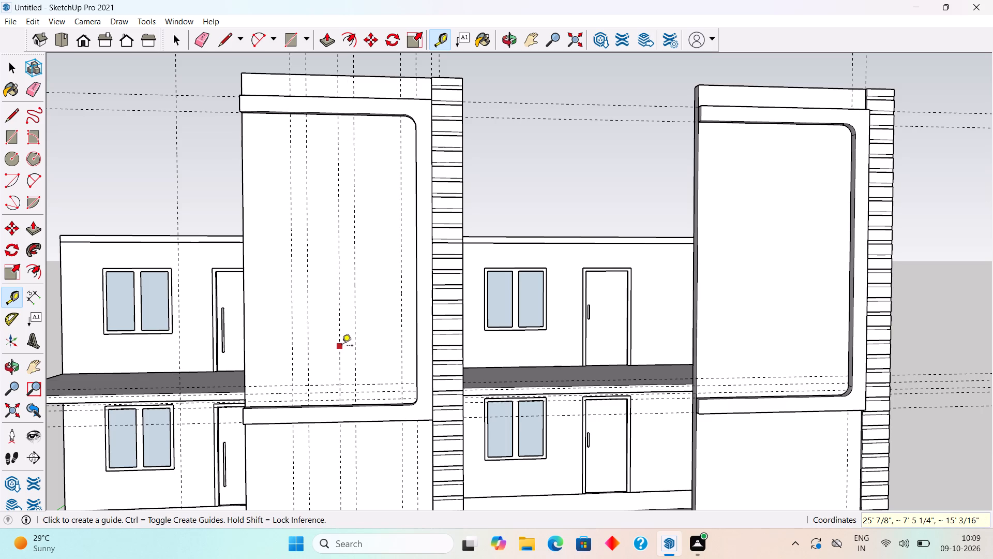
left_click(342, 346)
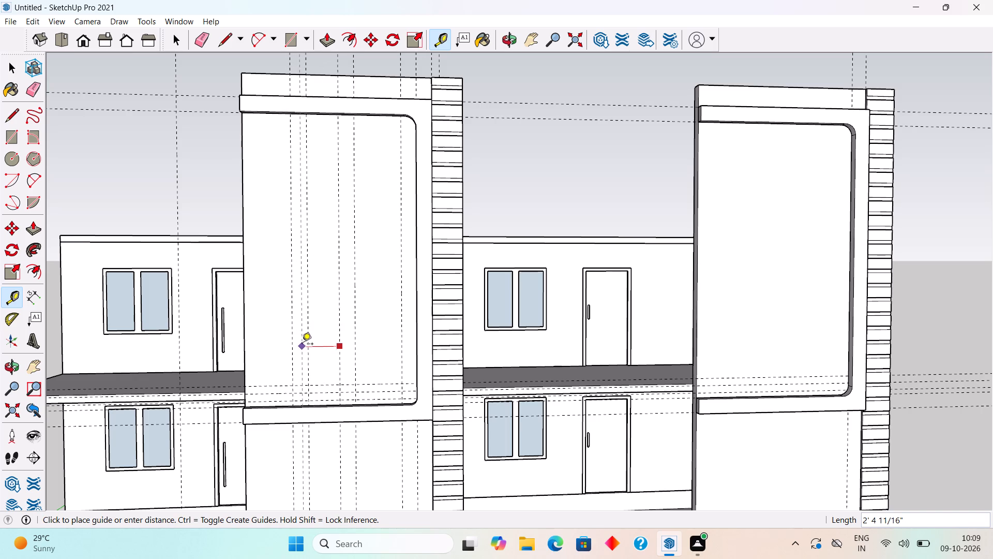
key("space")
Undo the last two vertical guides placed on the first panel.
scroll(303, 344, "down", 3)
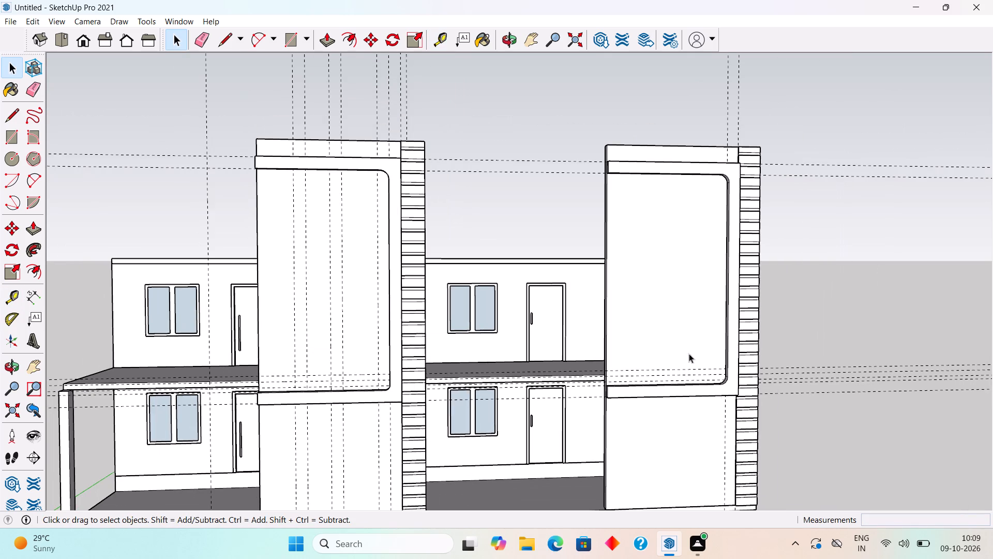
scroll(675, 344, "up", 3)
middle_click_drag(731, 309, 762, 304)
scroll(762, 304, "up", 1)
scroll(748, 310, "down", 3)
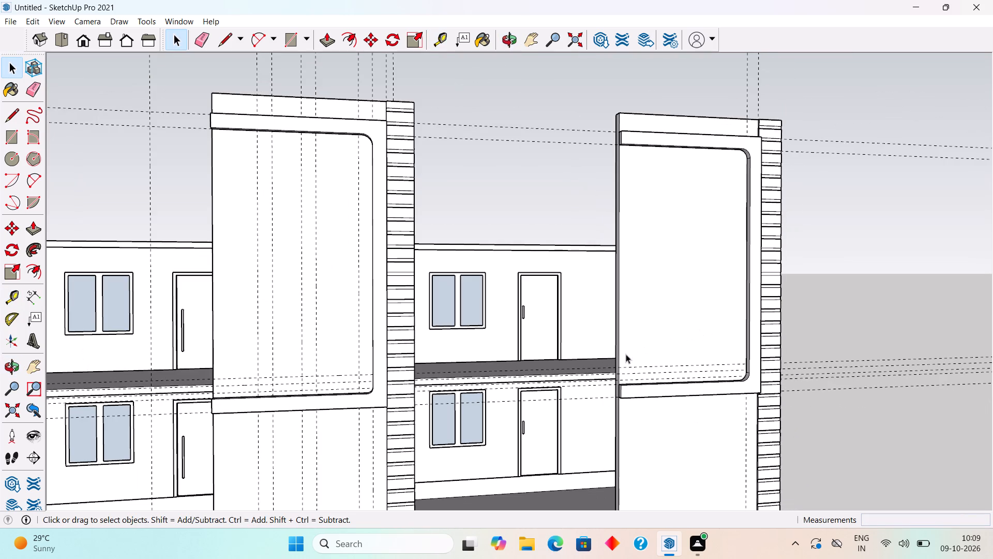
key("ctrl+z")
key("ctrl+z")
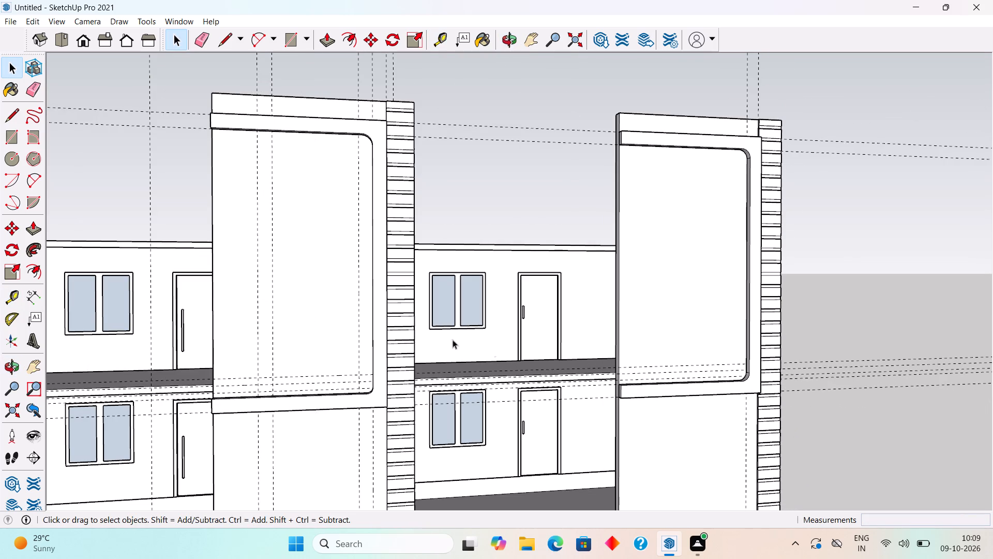
Place a vertical guide 4' inward from the 1' guide on the first panel's framed area.
key("t")
left_click(357, 299)
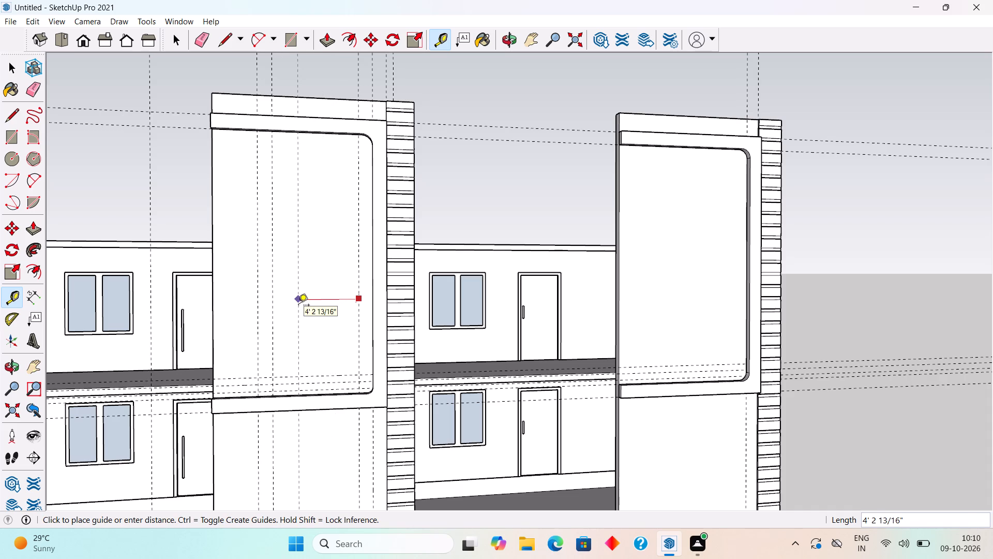
type("4'")
key("Return")
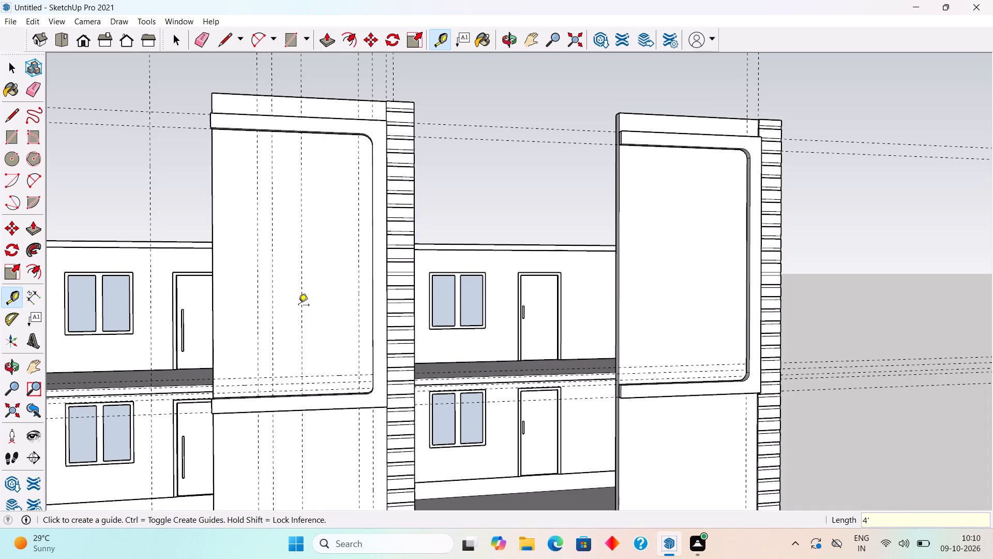
Place a horizontal guide 17'3" above the lower horizontal guide on the first panel's framed area.
left_click(345, 372)
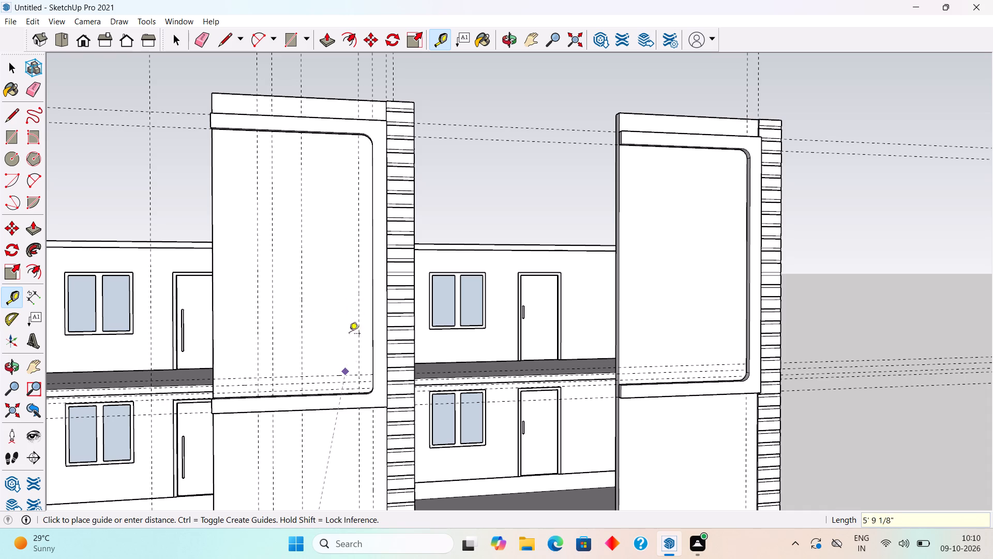
key("t")
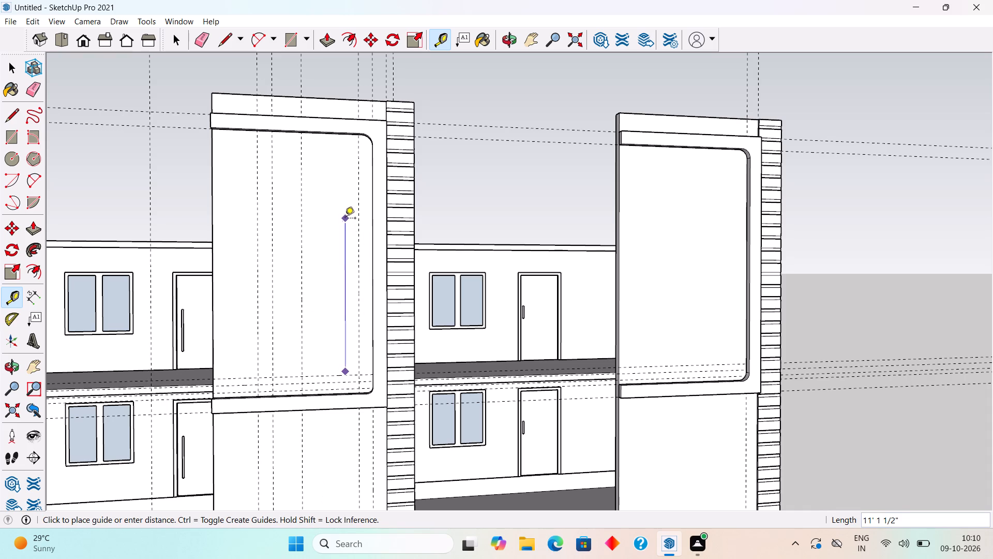
left_click(335, 373)
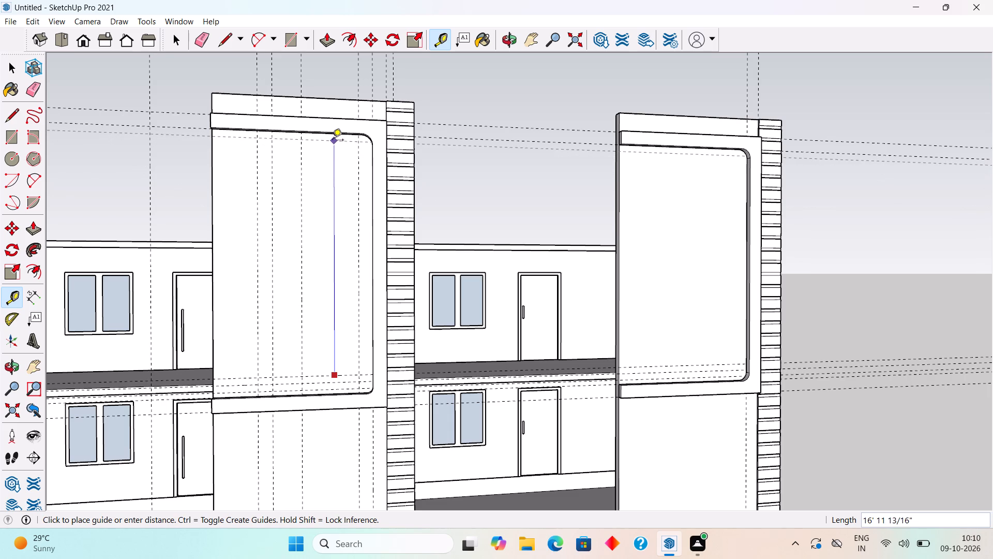
scroll(336, 139, "up", 11)
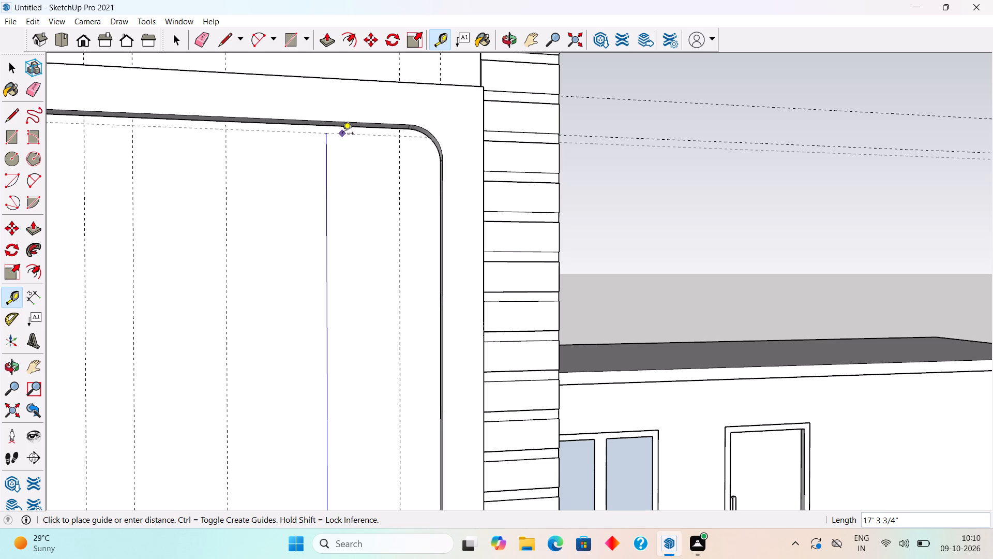
key("1")
type("7'")
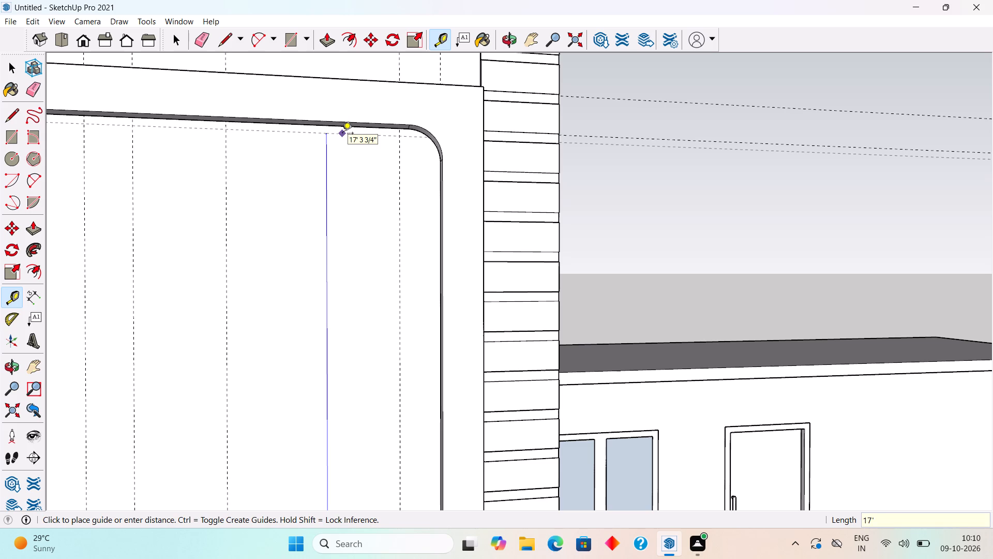
type("3\"")
key("Return")
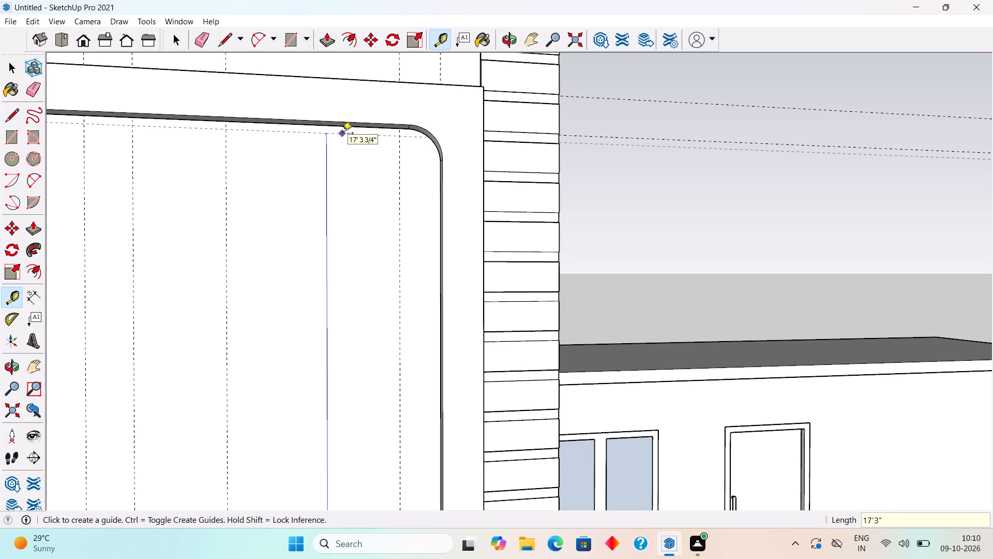
Place a vertical guide 1' inward from the inner side edge of the second panel's frame.
scroll(342, 134, "down", 14)
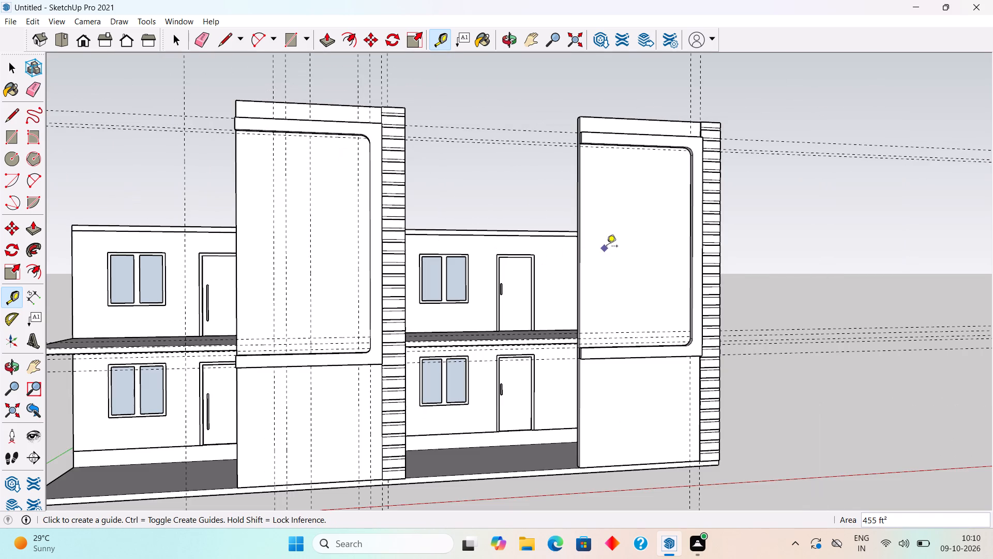
scroll(640, 228, "up", 1)
scroll(687, 226, "up", 5)
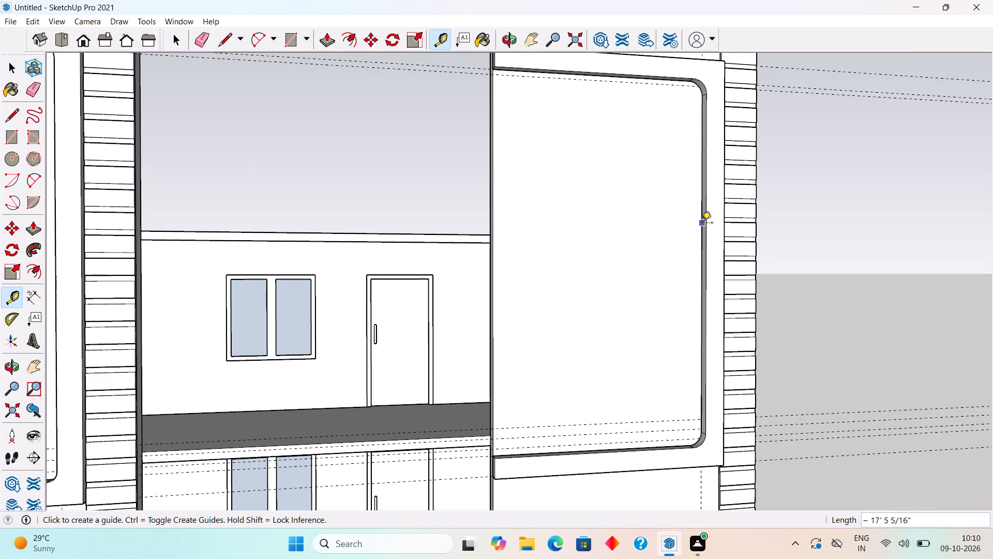
scroll(702, 224, "up", 6)
left_click(701, 216)
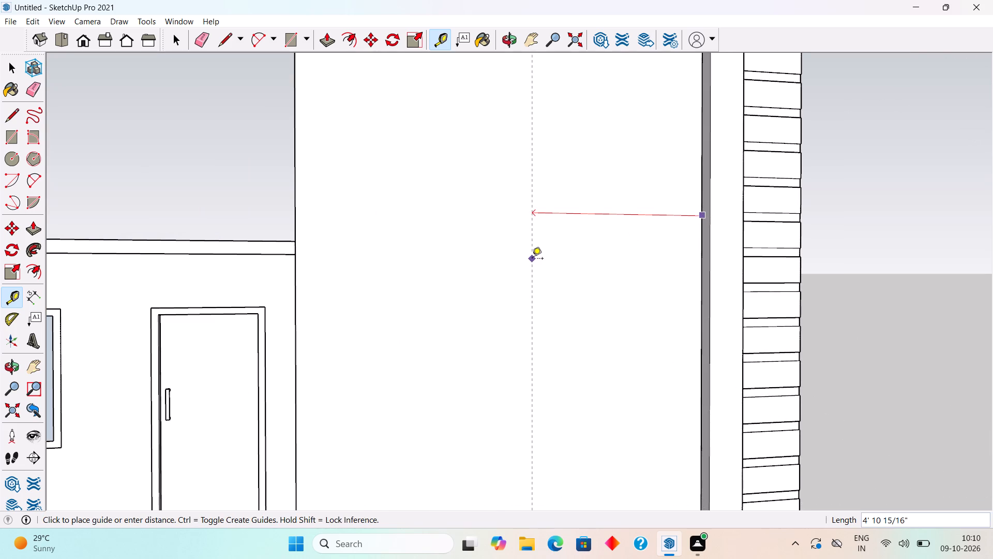
type("1'")
key("Return")
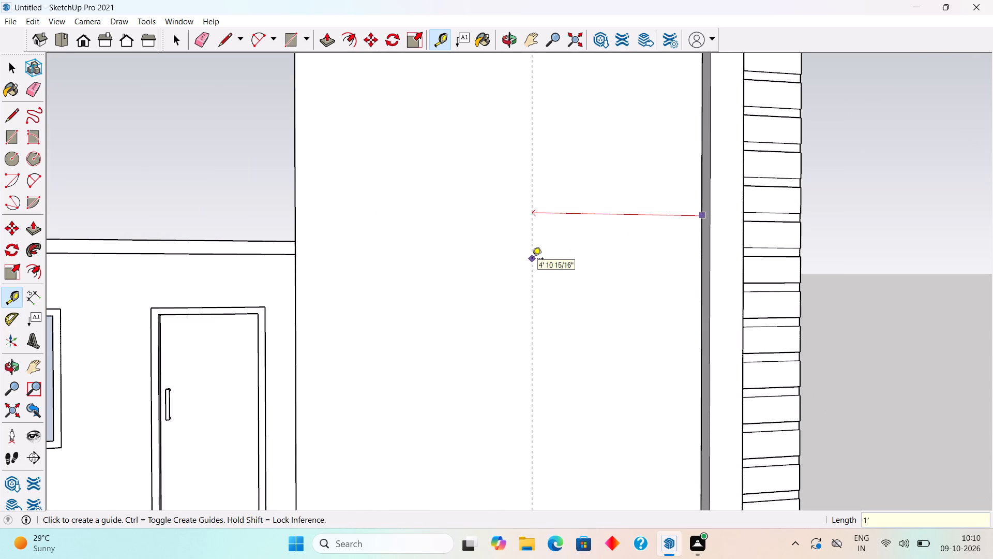
Place another vertical guide 4' inward from the 1' guide on the second panel.
left_click(670, 299)
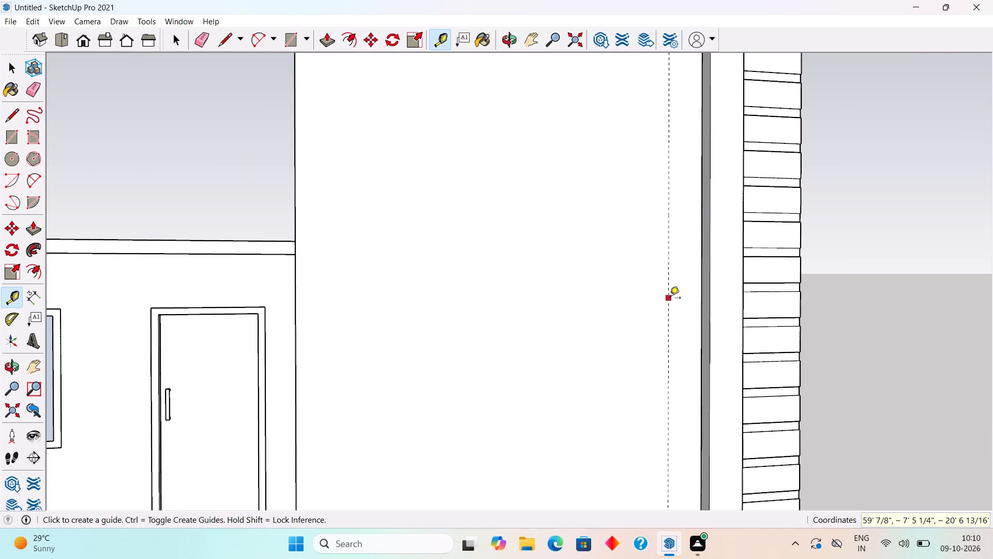
type("4'")
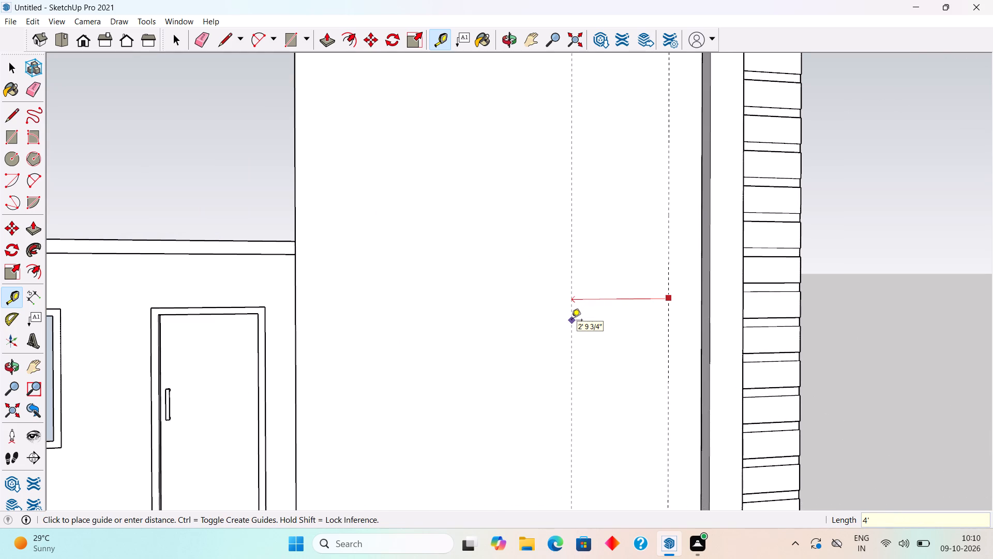
key("Return")
Open the first tall panel's group for editing with its front face selected, ready for the Rectangle tool.
scroll(561, 329, "down", 6)
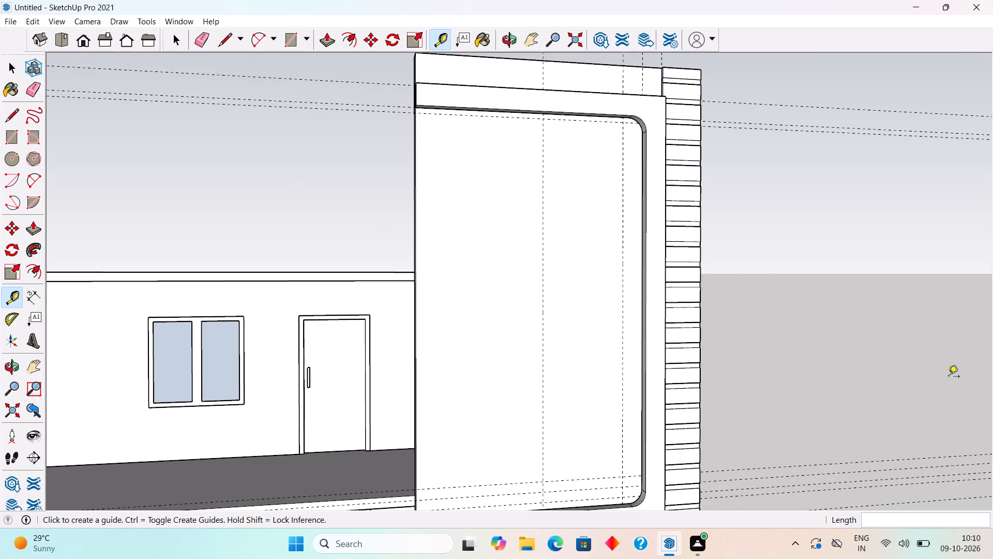
key("space")
scroll(793, 241, "down", 7)
triple_click(269, 320)
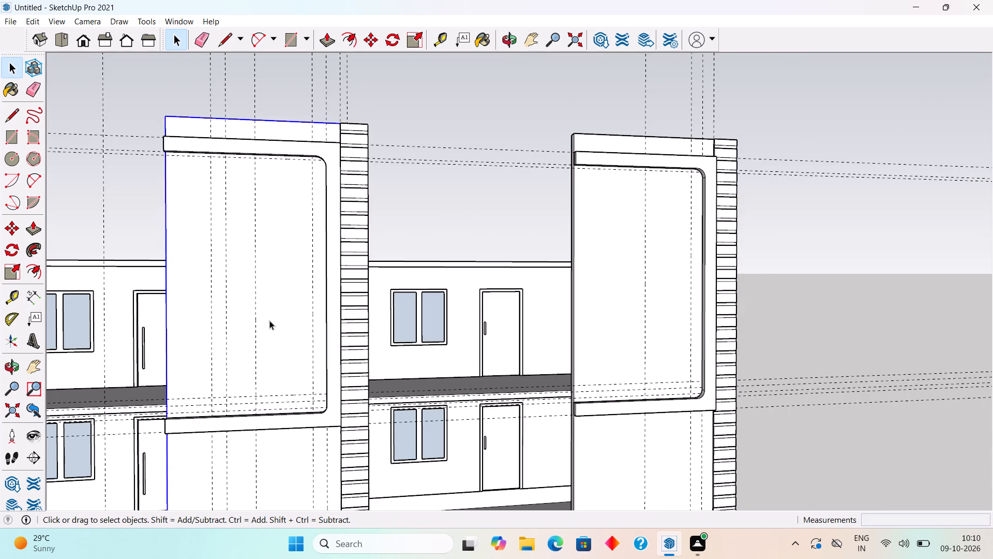
left_click(269, 320)
key("r")
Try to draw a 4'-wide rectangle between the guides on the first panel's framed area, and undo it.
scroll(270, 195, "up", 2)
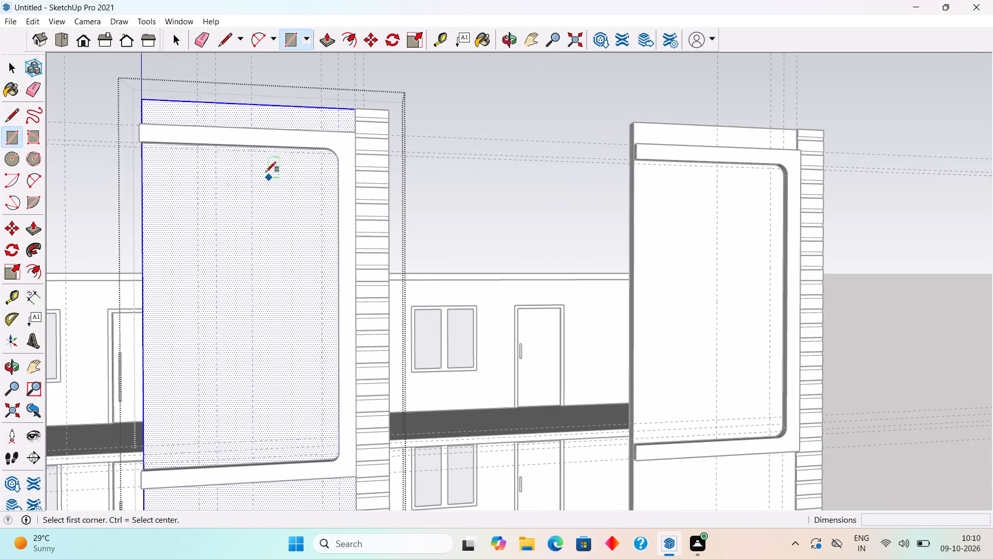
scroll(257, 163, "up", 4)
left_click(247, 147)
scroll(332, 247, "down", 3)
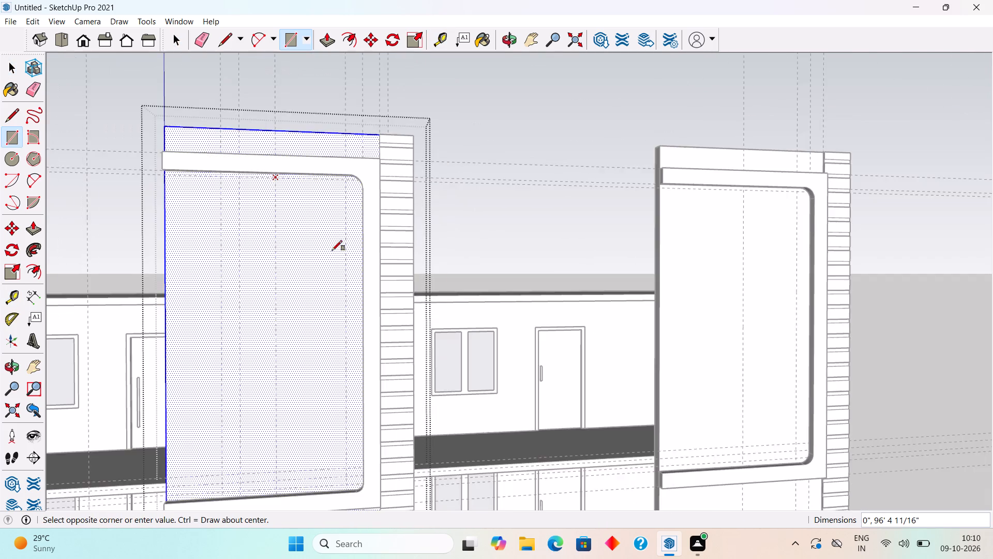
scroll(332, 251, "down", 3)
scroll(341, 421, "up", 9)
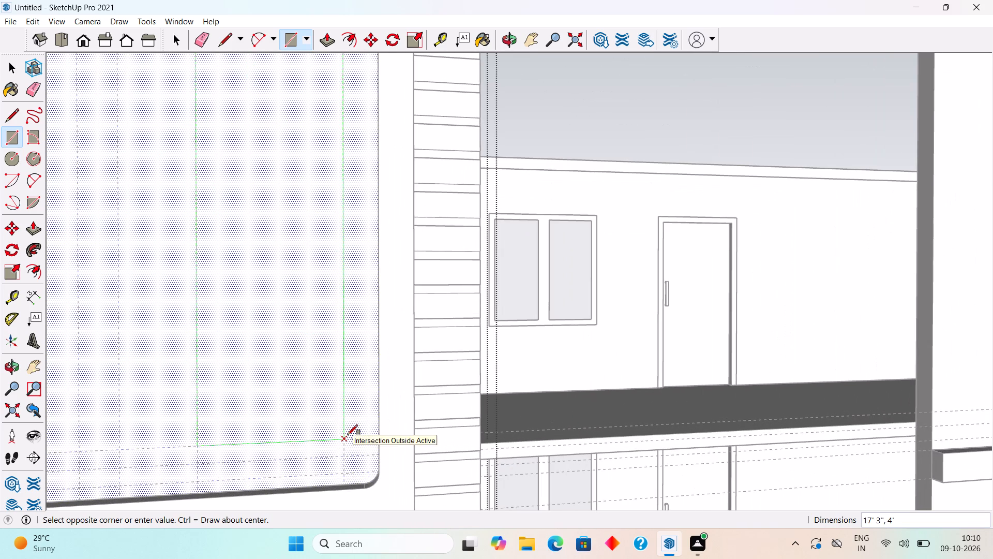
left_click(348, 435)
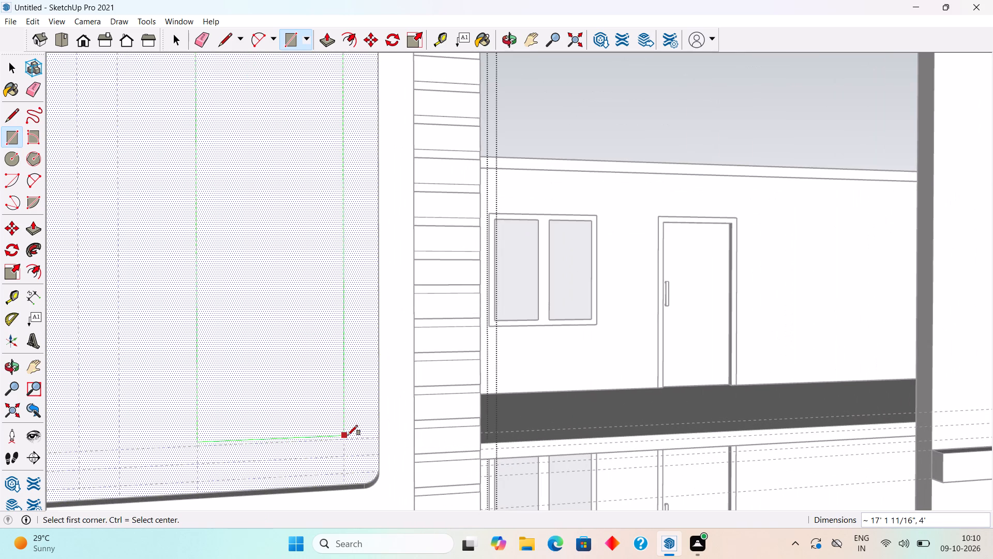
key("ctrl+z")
Draw a 4' by 17'3" rectangle between the guide intersections on the first panel's framed area.
left_click(348, 436)
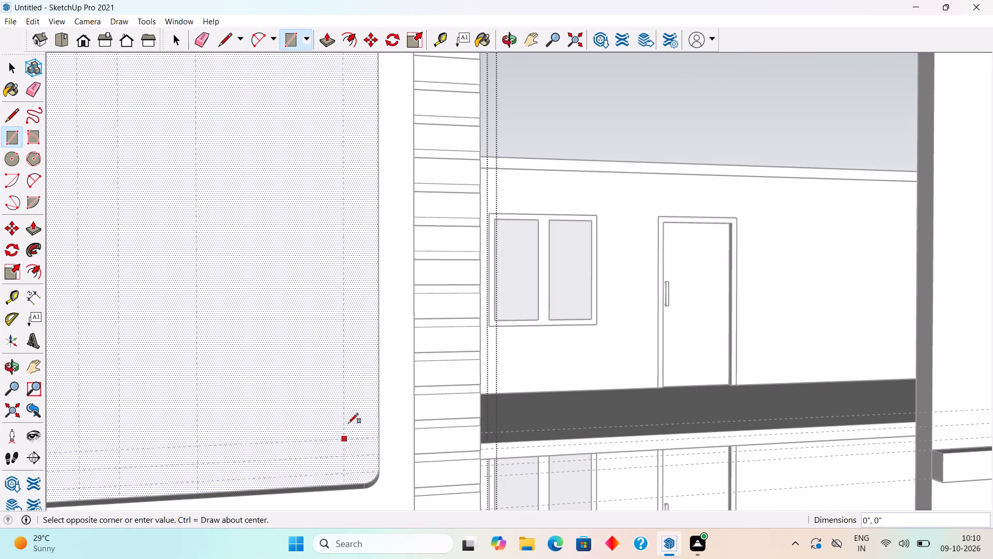
scroll(339, 358, "down", 16)
scroll(297, 234, "up", 9)
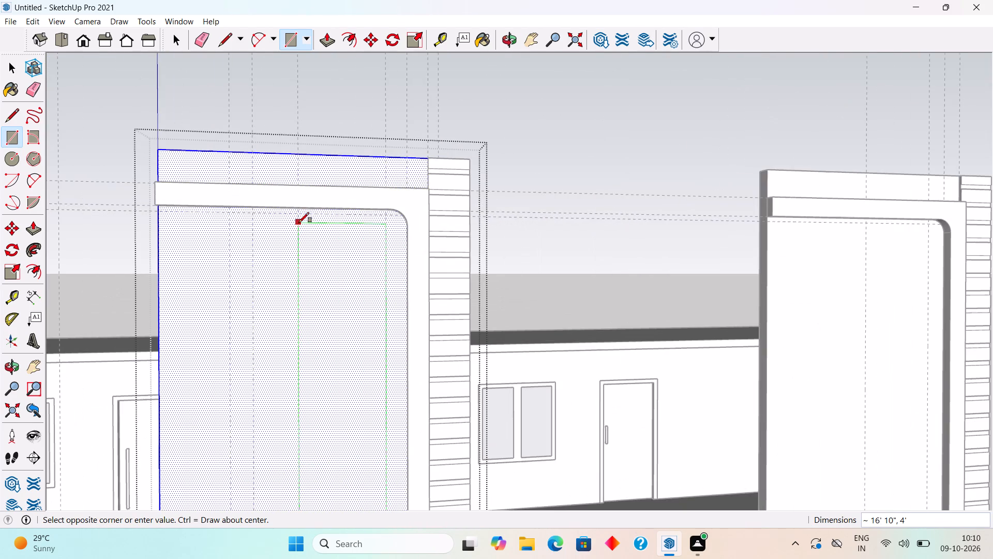
scroll(298, 215, "up", 4)
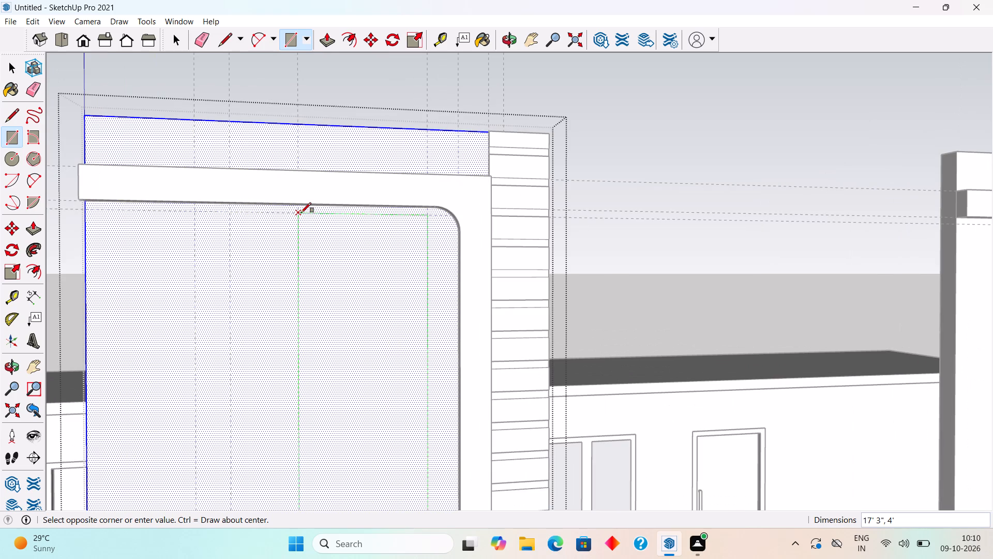
left_click(301, 213)
Push the tall rectangle through the first panel's full thickness to cut a vertical opening.
scroll(298, 223, "down", 17)
scroll(600, 283, "up", 3)
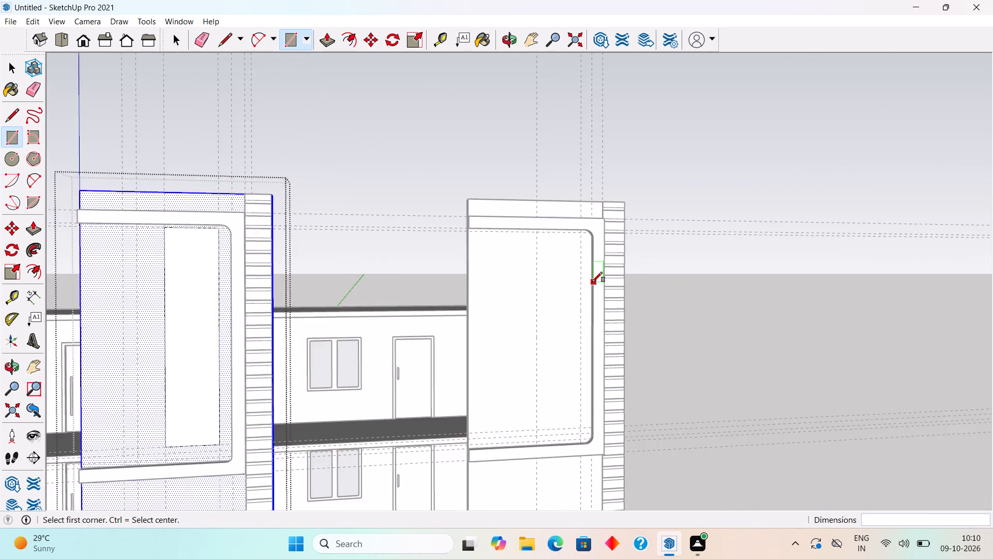
scroll(592, 282, "up", 1)
key("space")
key("p")
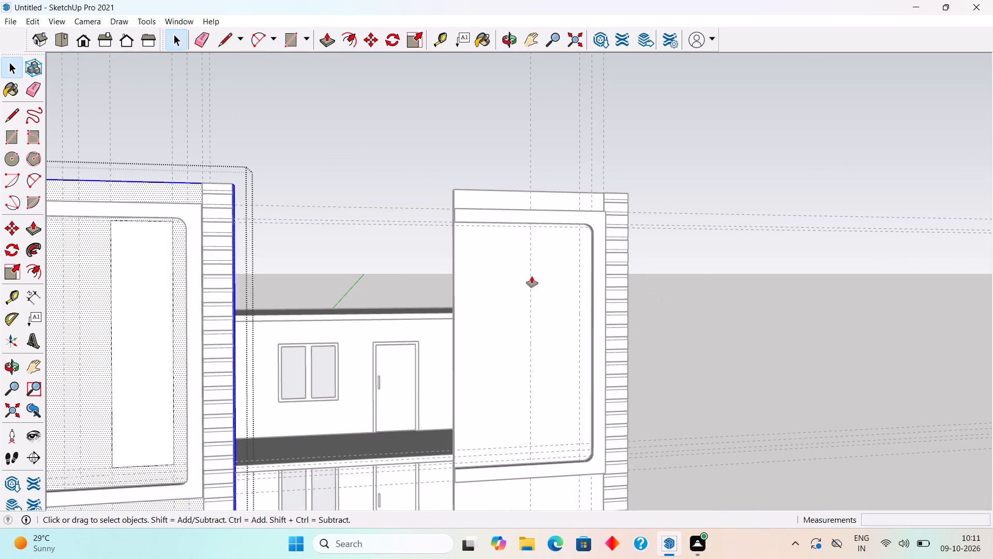
left_click_drag(159, 388, 161, 361)
key("space")
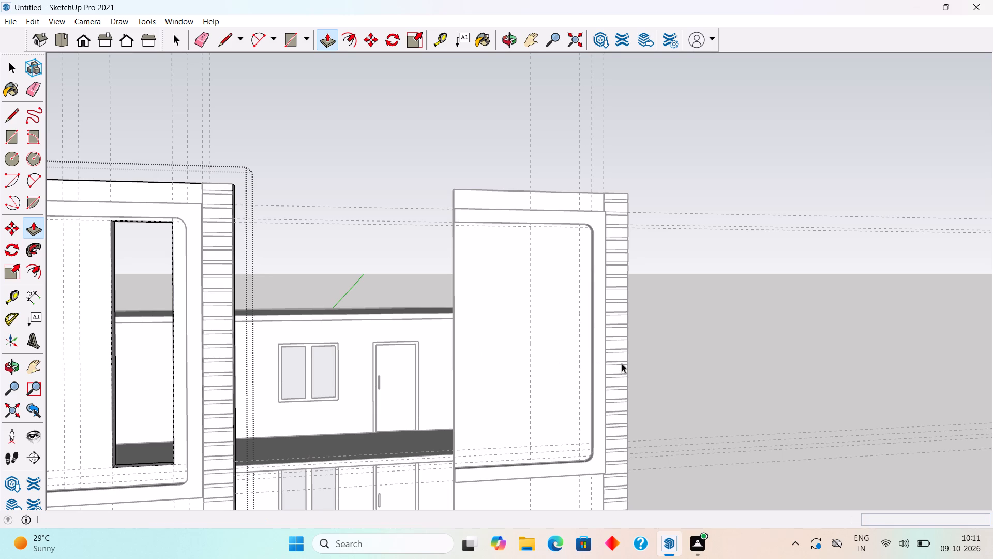
Inside the second panel's group, draw a 4'-wide rectangle between the vertical guides, spanning the upper and lower horizontal guides.
type("r")
key("space")
triple_click(565, 322)
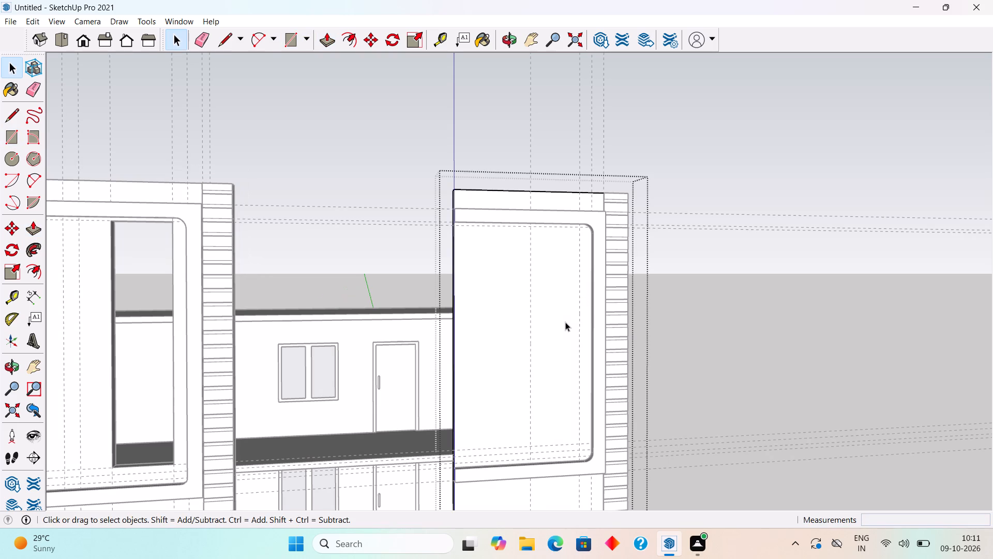
key("r")
scroll(541, 266, "up", 5)
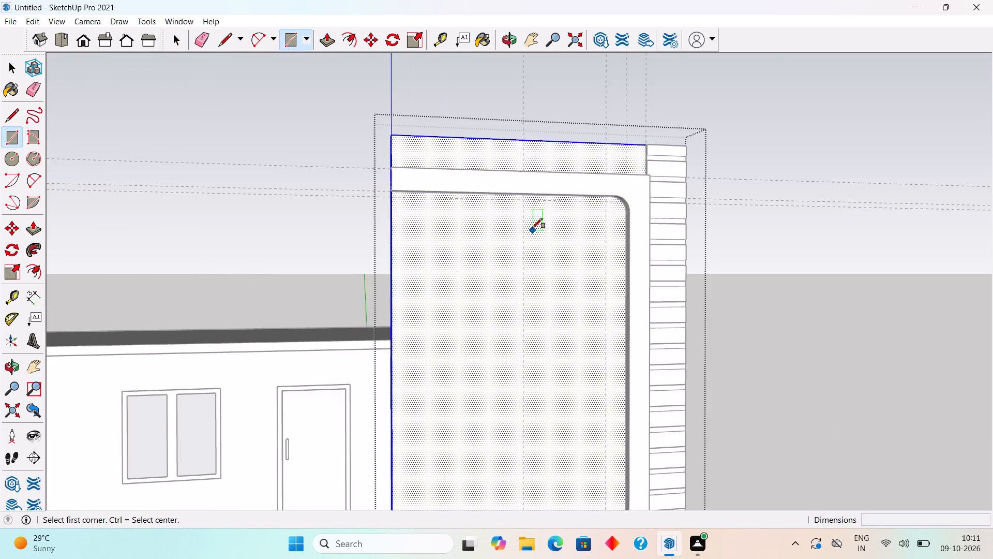
scroll(533, 229, "up", 6)
left_click(515, 178)
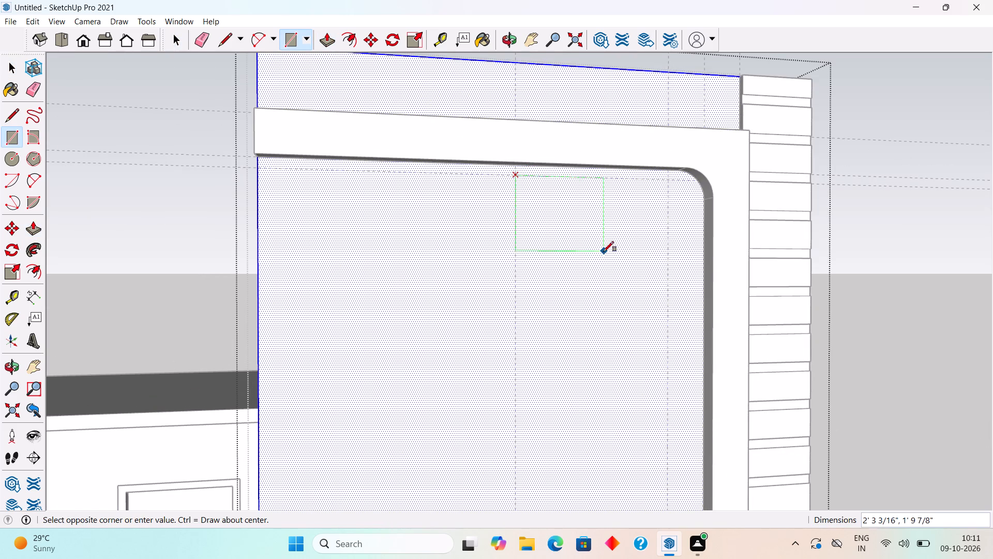
scroll(604, 252, "down", 13)
scroll(641, 450, "up", 4)
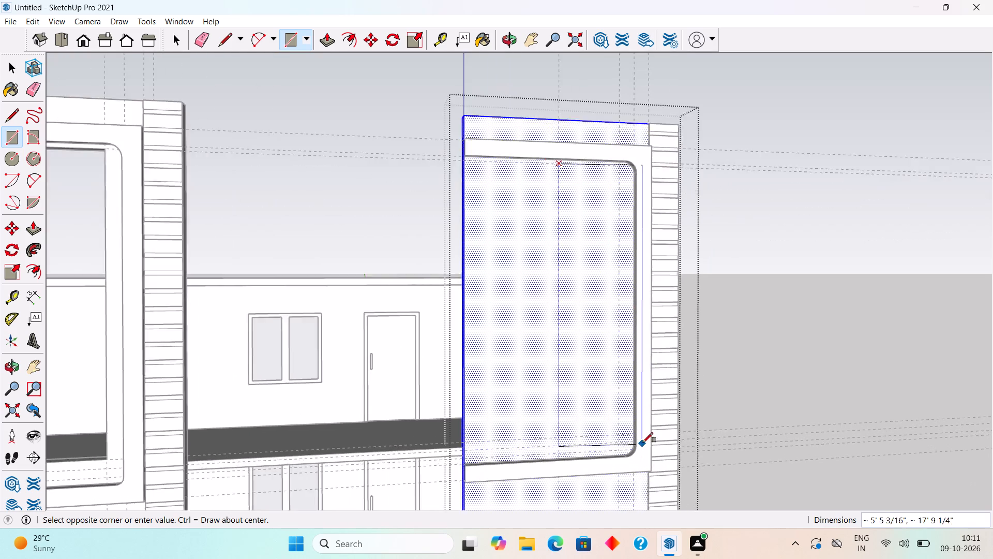
scroll(643, 443, "up", 9)
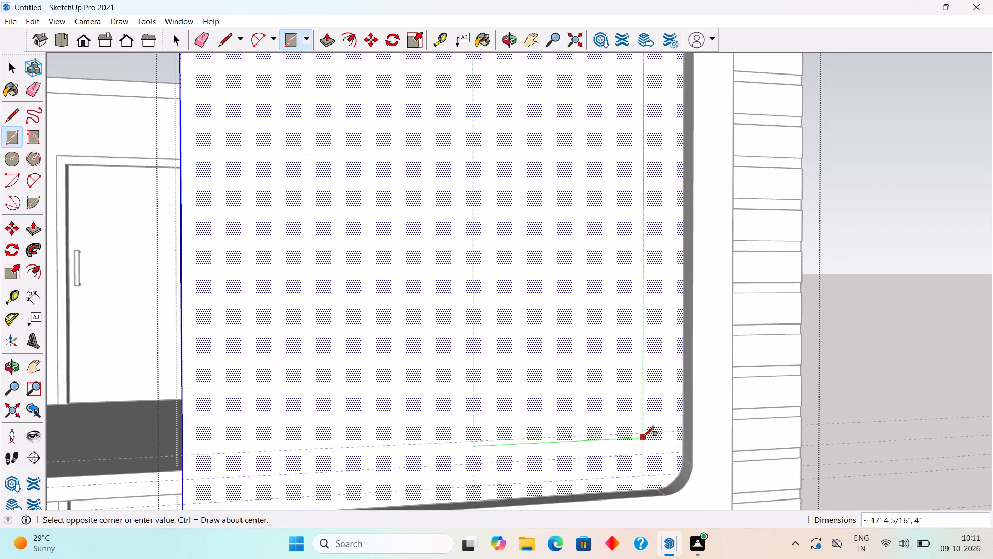
left_click(644, 433)
Push the second panel's rectangle in 9" to cut a vertical opening, and close the panel's group.
key("space")
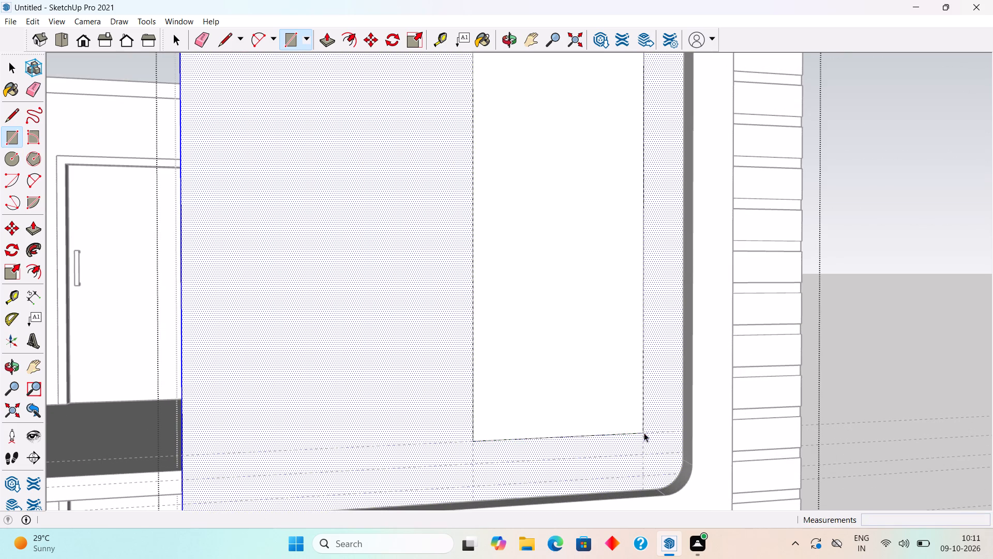
type("p")
left_click_drag(628, 397, 590, 293)
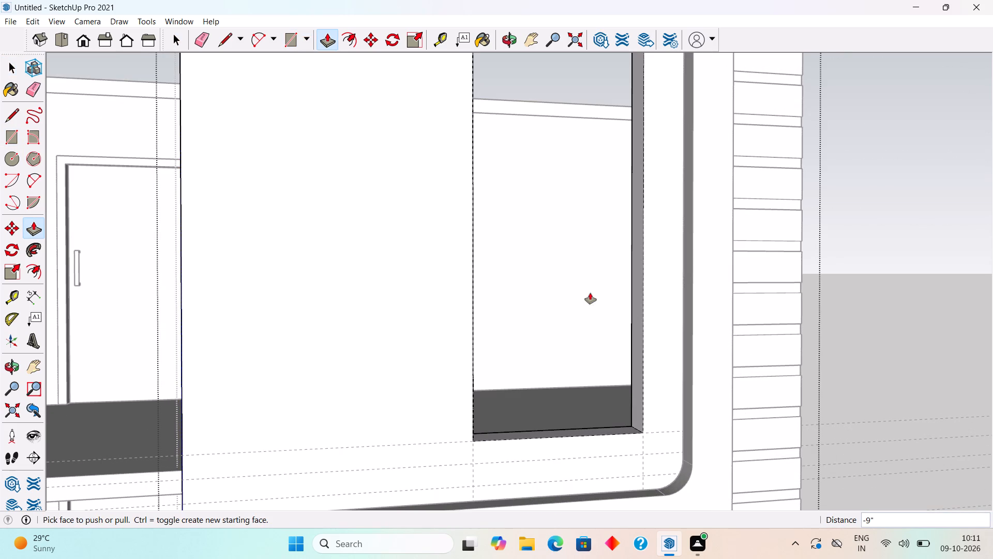
key("space")
scroll(519, 152, "down", 10)
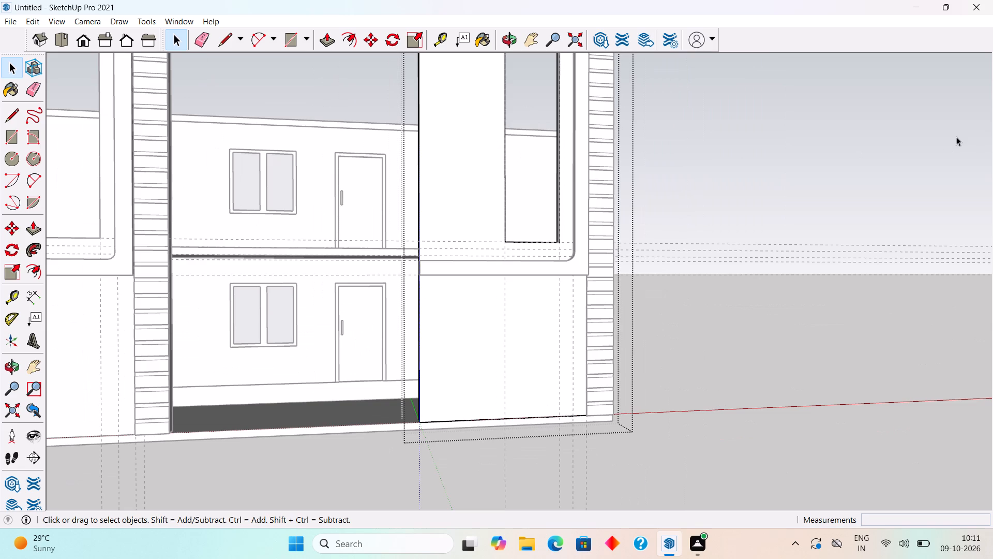
left_click(856, 166)
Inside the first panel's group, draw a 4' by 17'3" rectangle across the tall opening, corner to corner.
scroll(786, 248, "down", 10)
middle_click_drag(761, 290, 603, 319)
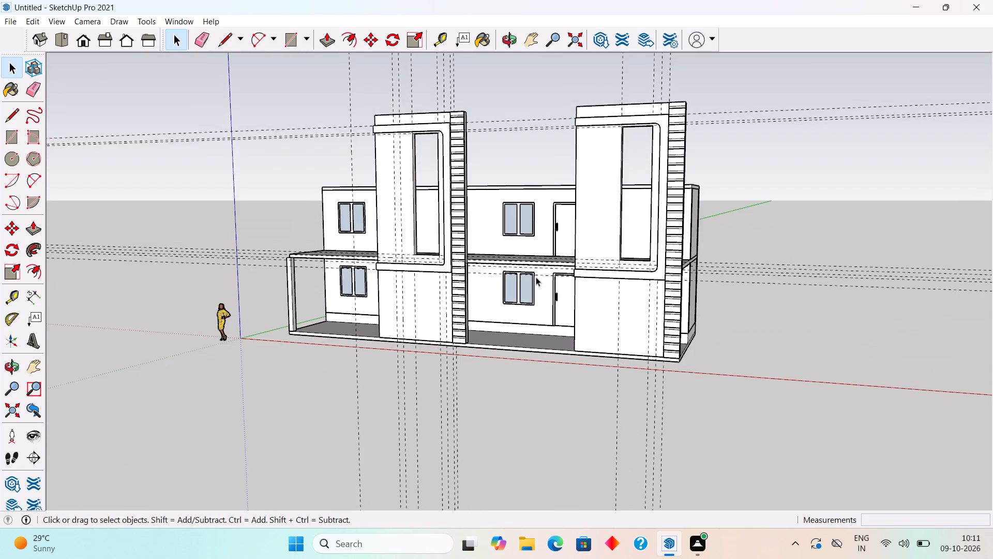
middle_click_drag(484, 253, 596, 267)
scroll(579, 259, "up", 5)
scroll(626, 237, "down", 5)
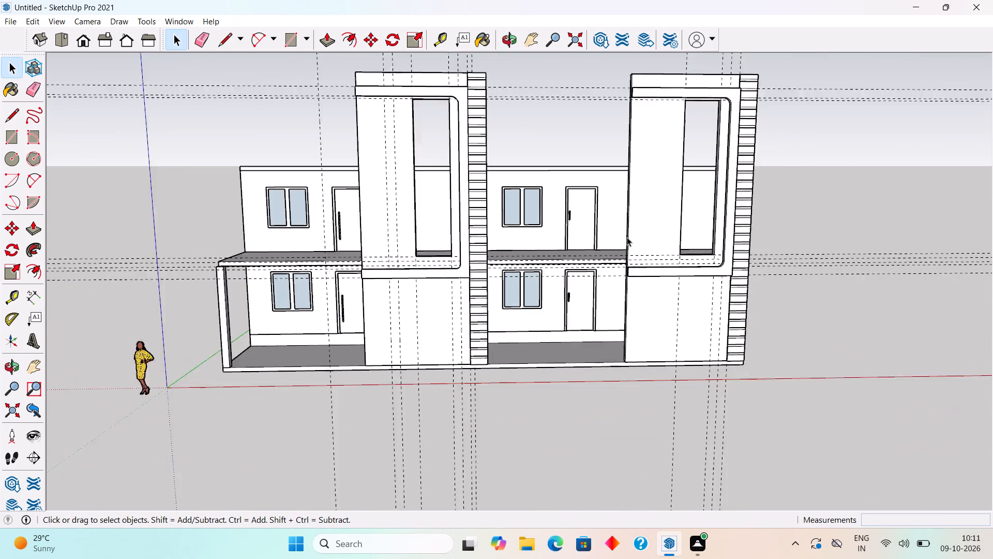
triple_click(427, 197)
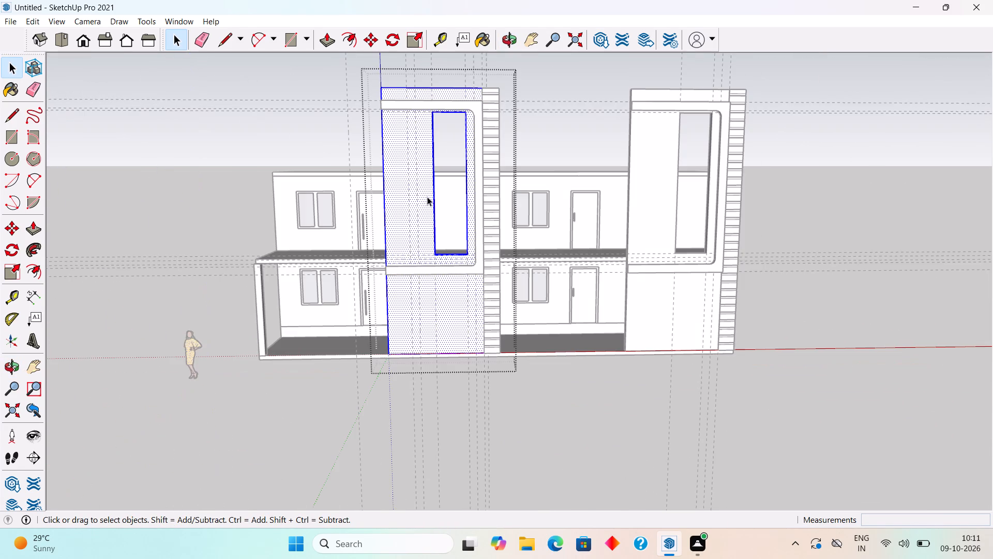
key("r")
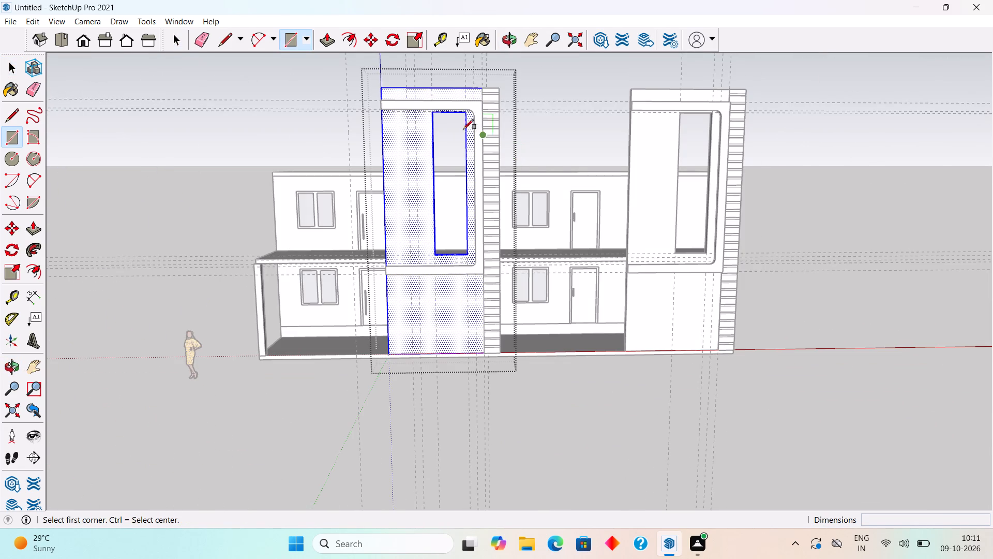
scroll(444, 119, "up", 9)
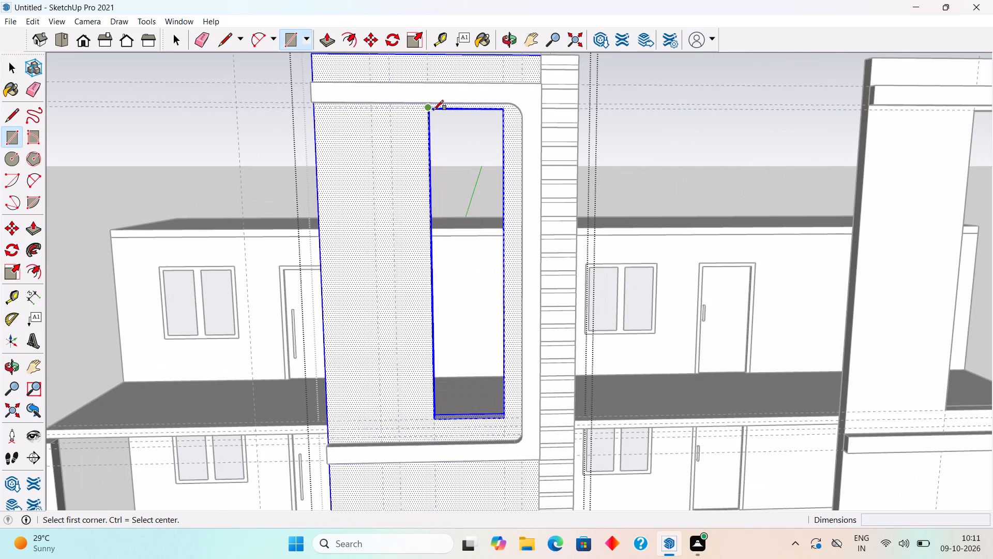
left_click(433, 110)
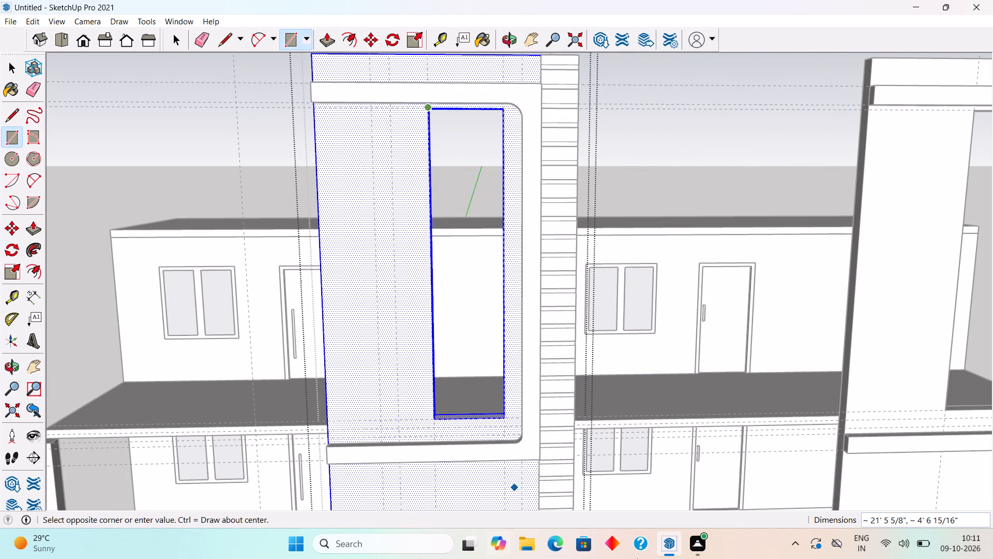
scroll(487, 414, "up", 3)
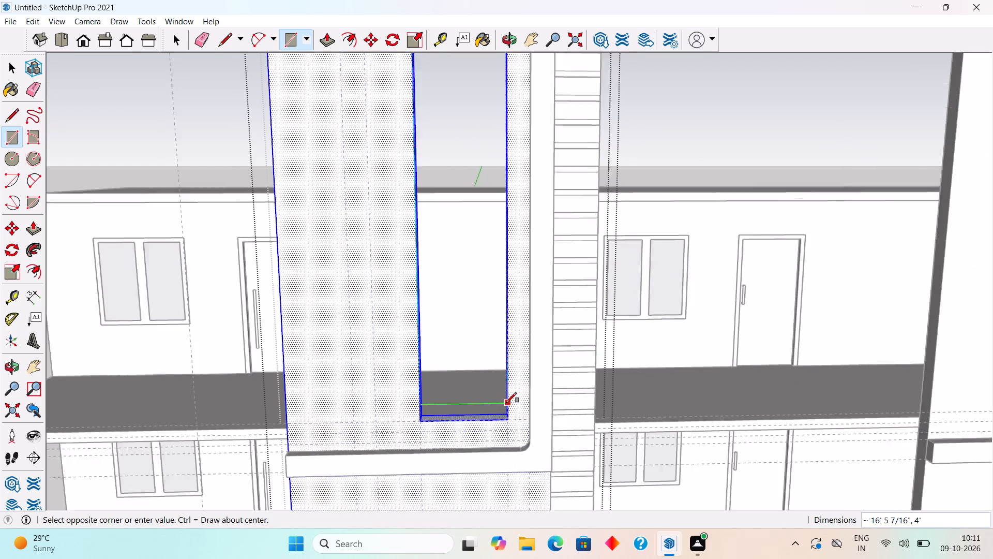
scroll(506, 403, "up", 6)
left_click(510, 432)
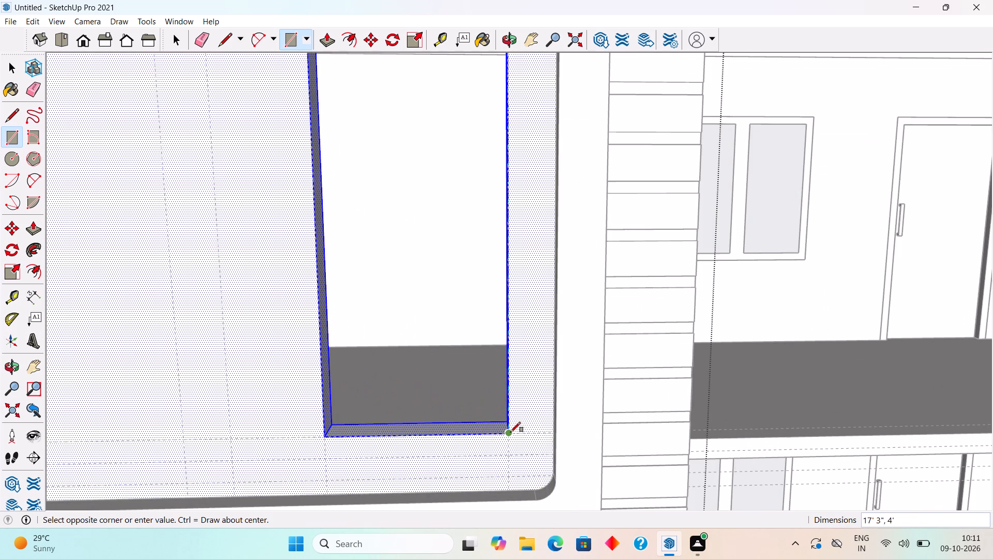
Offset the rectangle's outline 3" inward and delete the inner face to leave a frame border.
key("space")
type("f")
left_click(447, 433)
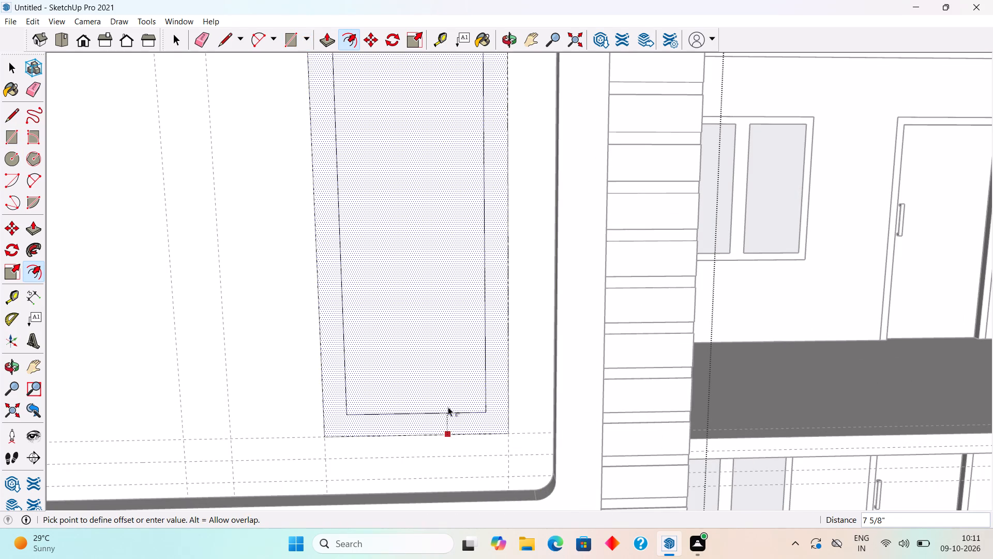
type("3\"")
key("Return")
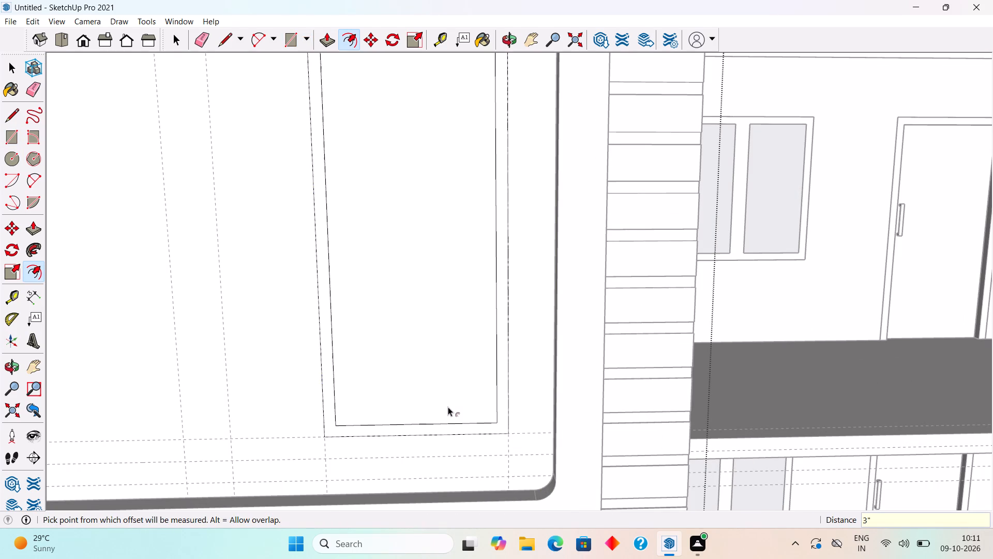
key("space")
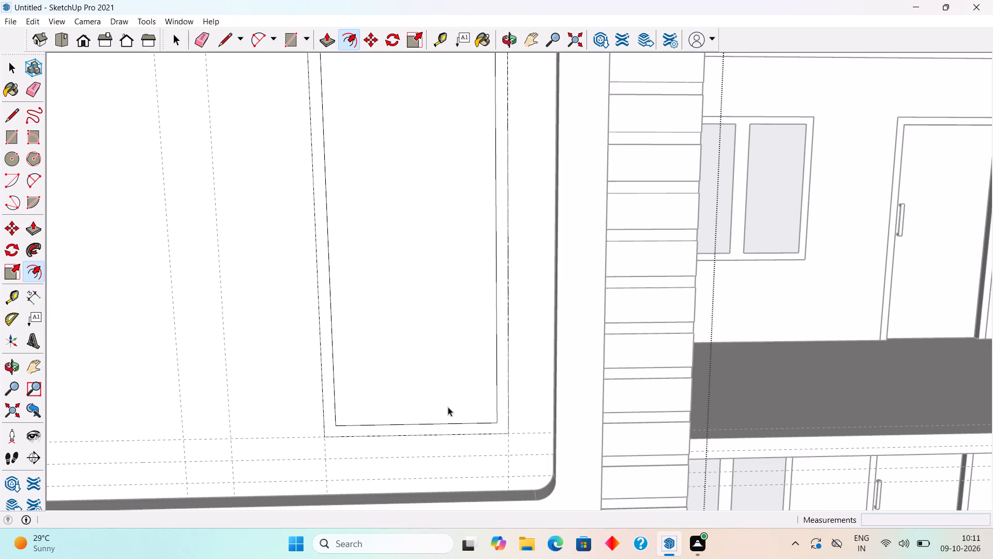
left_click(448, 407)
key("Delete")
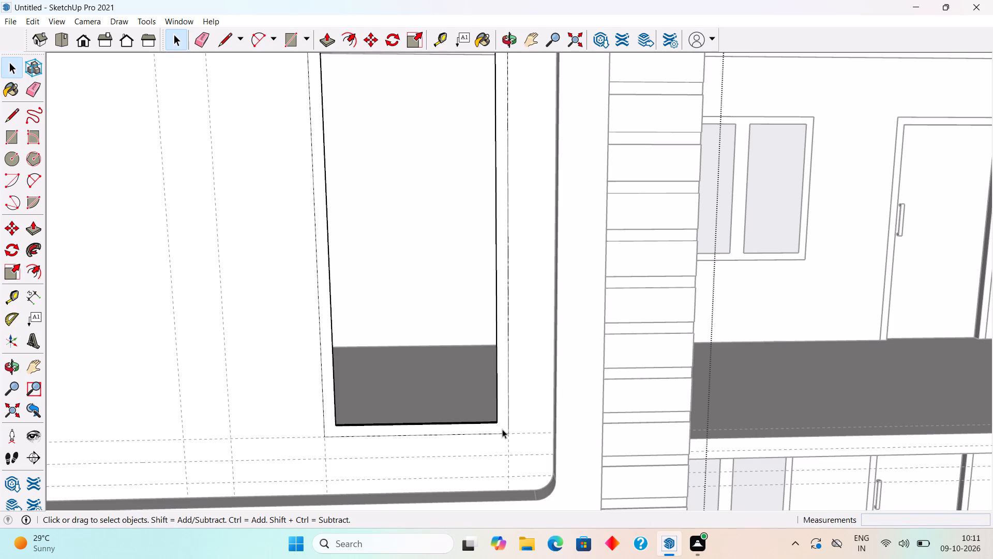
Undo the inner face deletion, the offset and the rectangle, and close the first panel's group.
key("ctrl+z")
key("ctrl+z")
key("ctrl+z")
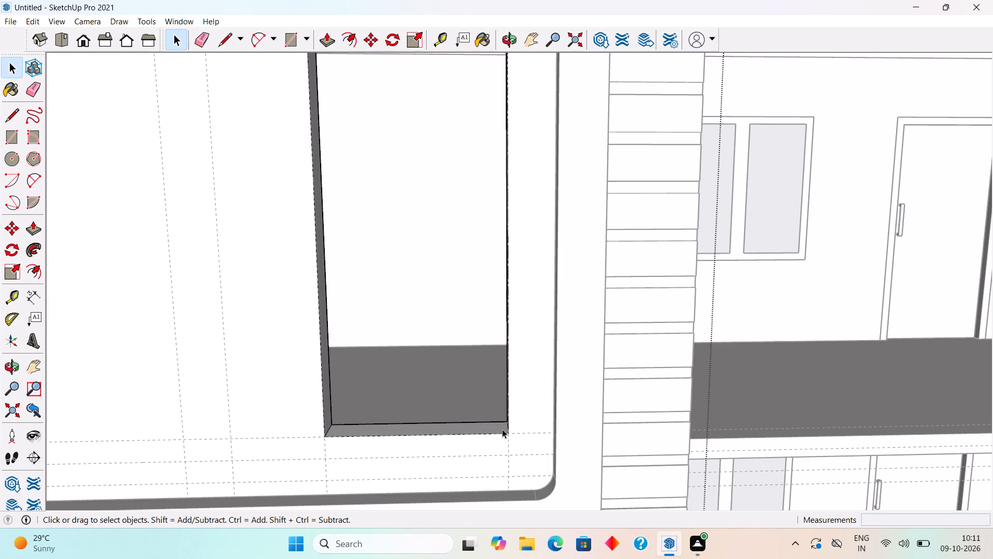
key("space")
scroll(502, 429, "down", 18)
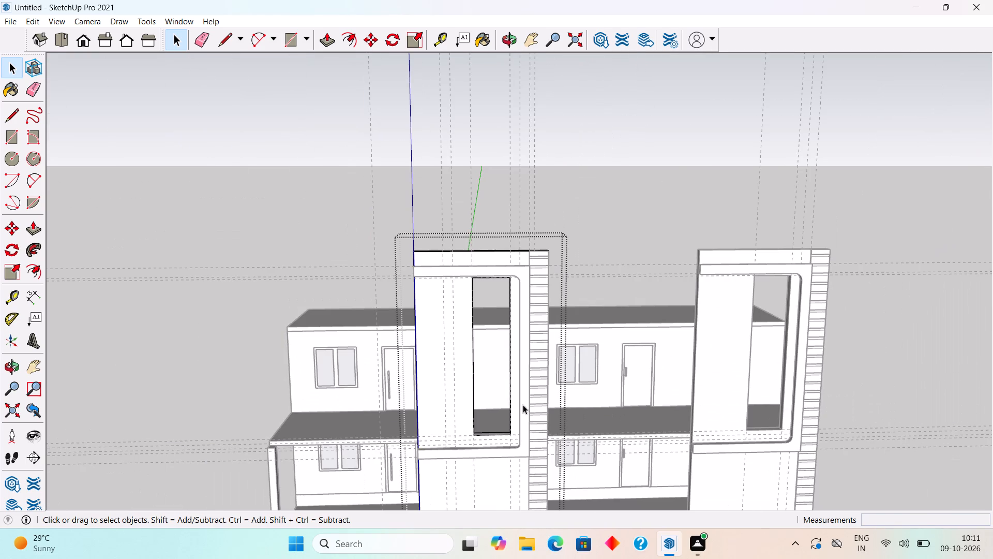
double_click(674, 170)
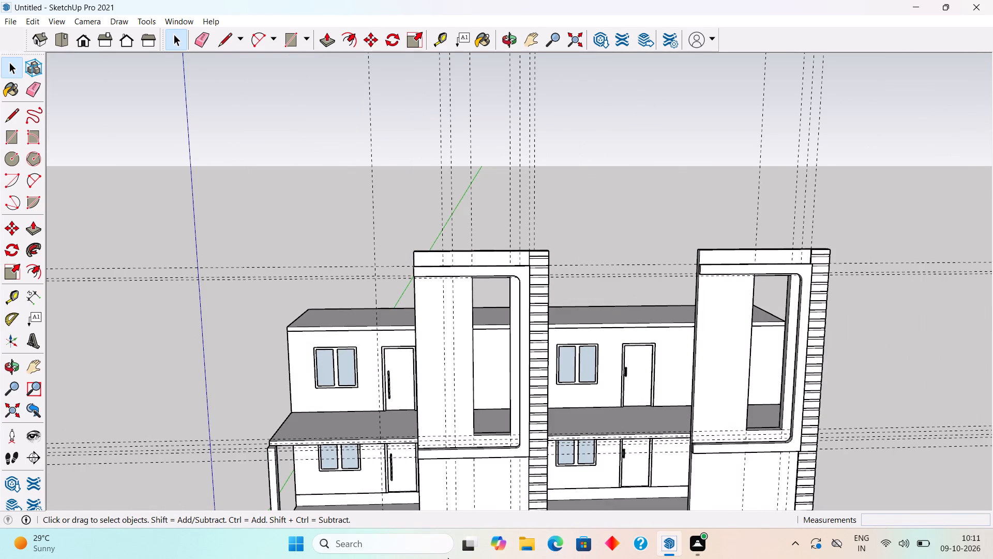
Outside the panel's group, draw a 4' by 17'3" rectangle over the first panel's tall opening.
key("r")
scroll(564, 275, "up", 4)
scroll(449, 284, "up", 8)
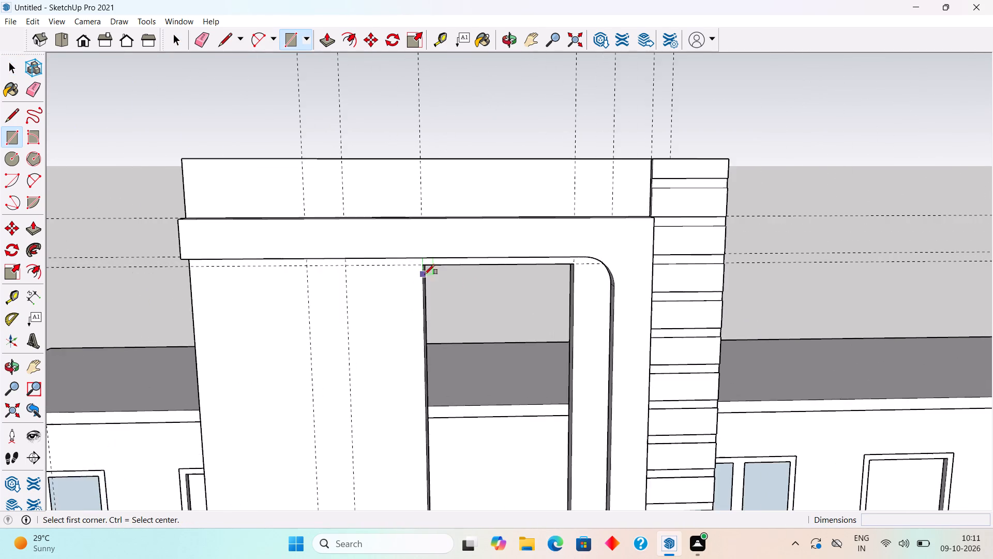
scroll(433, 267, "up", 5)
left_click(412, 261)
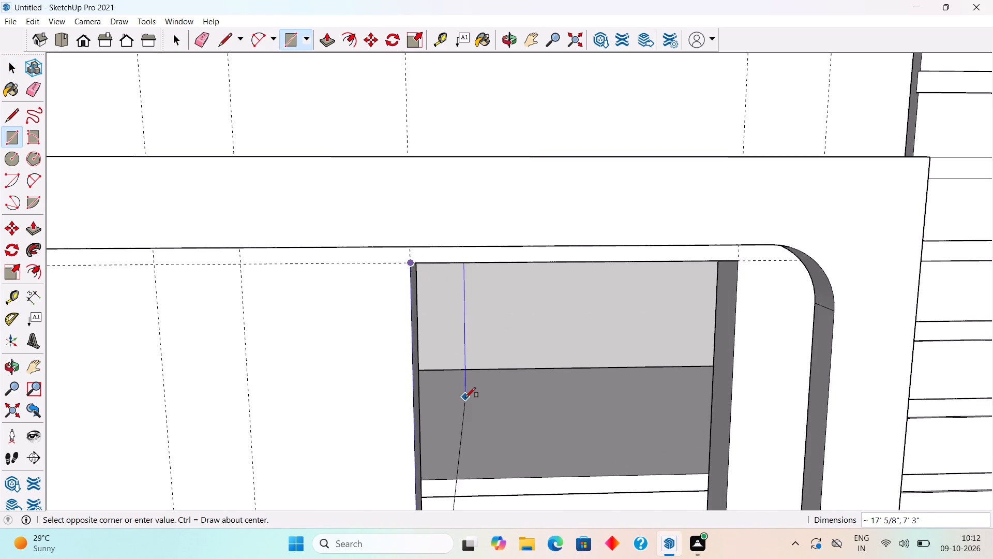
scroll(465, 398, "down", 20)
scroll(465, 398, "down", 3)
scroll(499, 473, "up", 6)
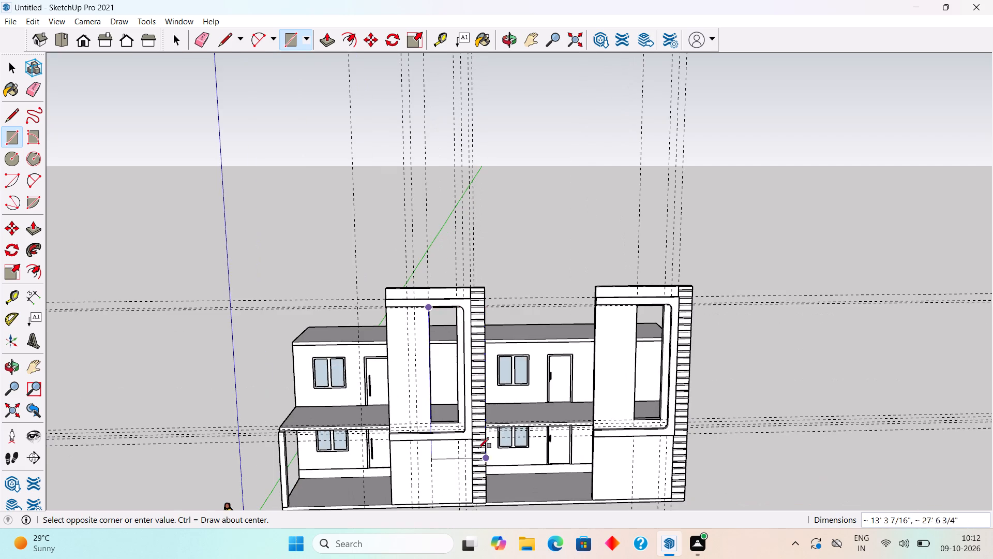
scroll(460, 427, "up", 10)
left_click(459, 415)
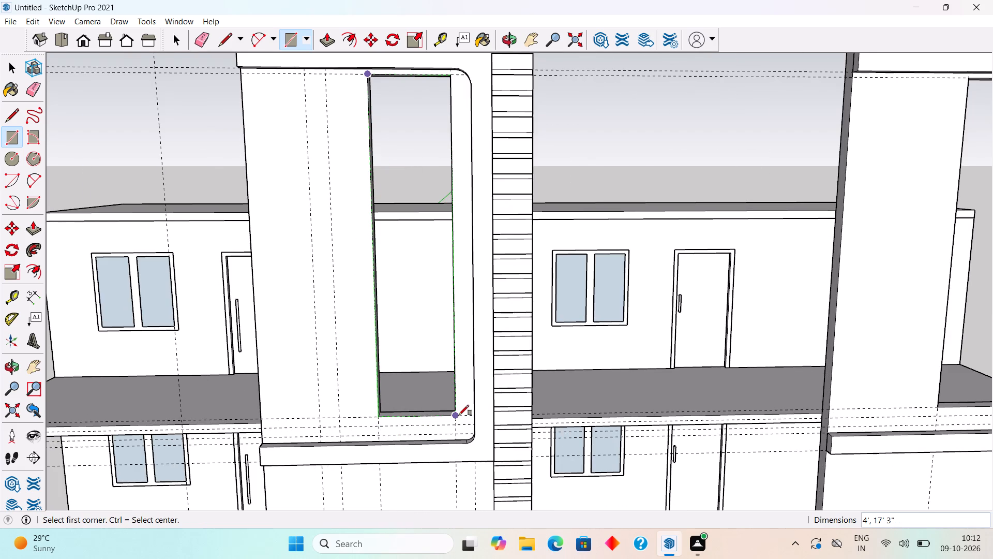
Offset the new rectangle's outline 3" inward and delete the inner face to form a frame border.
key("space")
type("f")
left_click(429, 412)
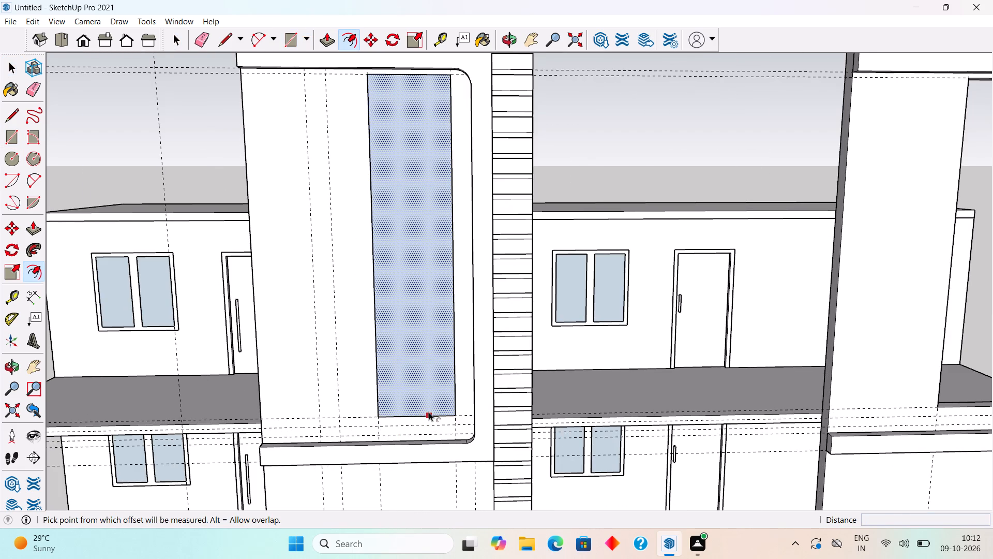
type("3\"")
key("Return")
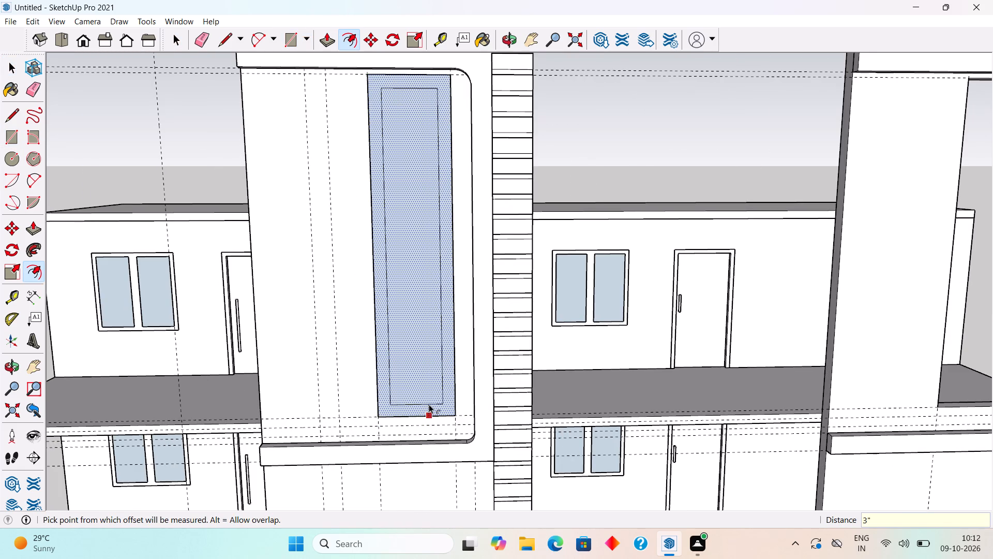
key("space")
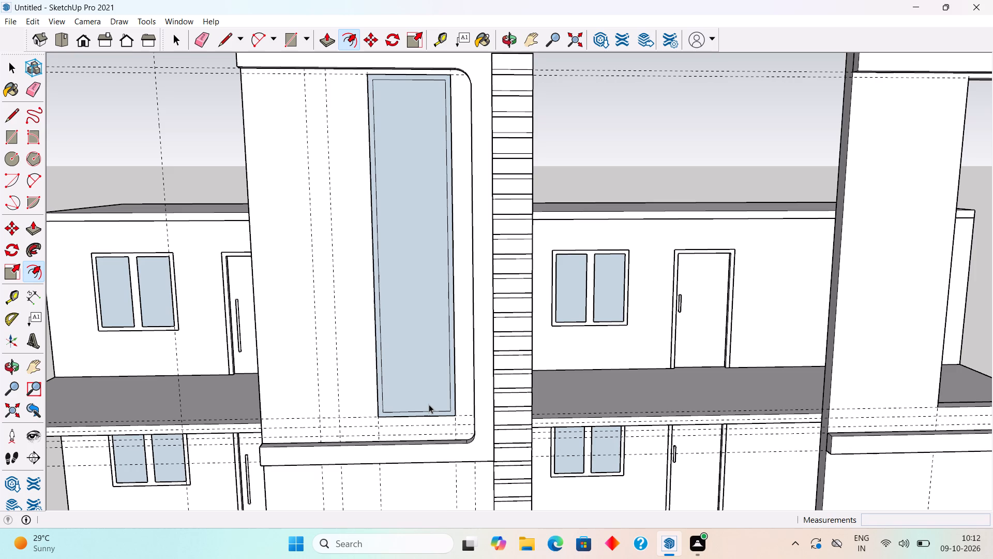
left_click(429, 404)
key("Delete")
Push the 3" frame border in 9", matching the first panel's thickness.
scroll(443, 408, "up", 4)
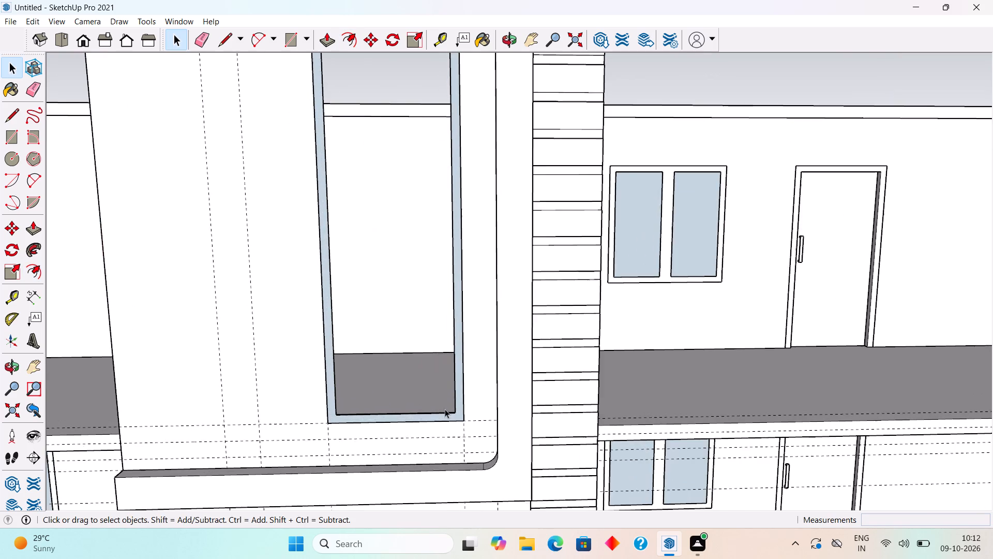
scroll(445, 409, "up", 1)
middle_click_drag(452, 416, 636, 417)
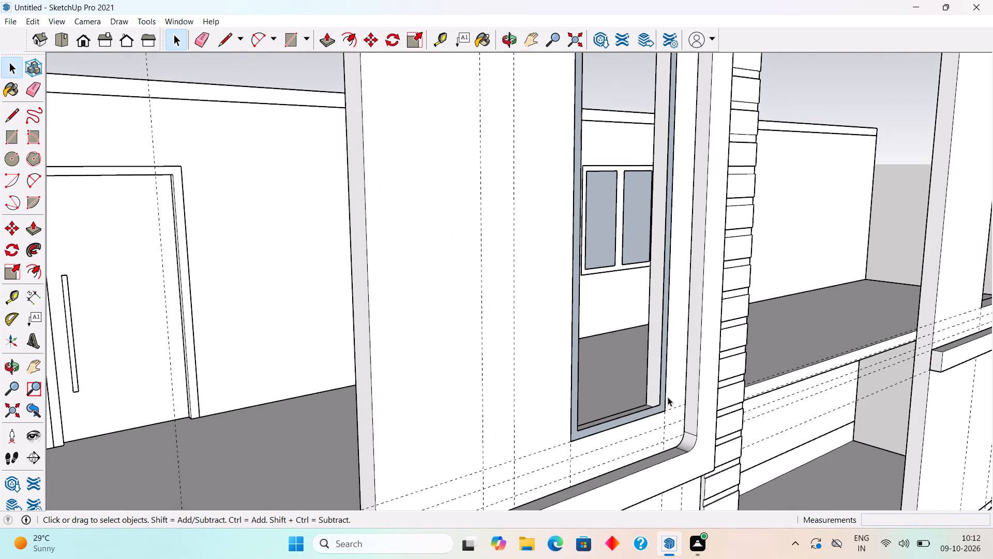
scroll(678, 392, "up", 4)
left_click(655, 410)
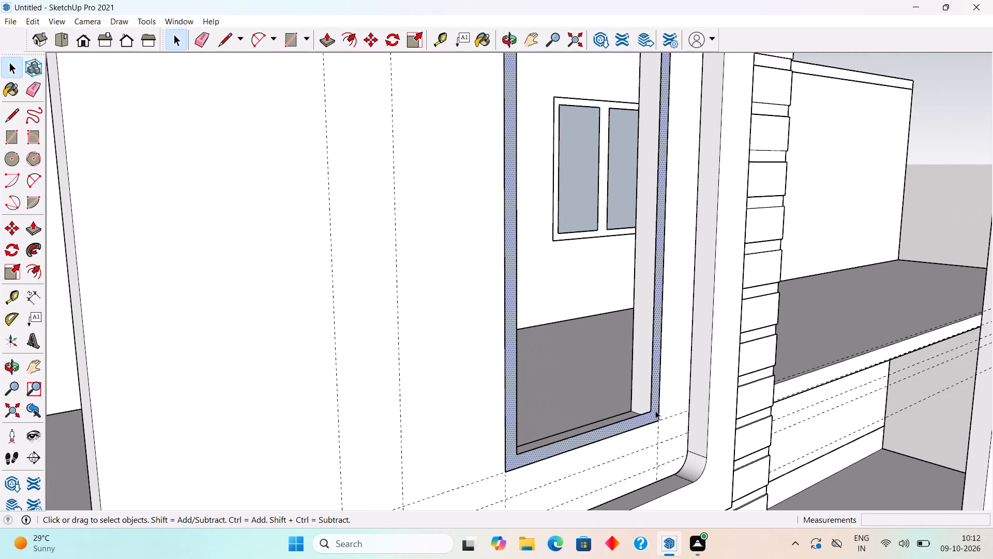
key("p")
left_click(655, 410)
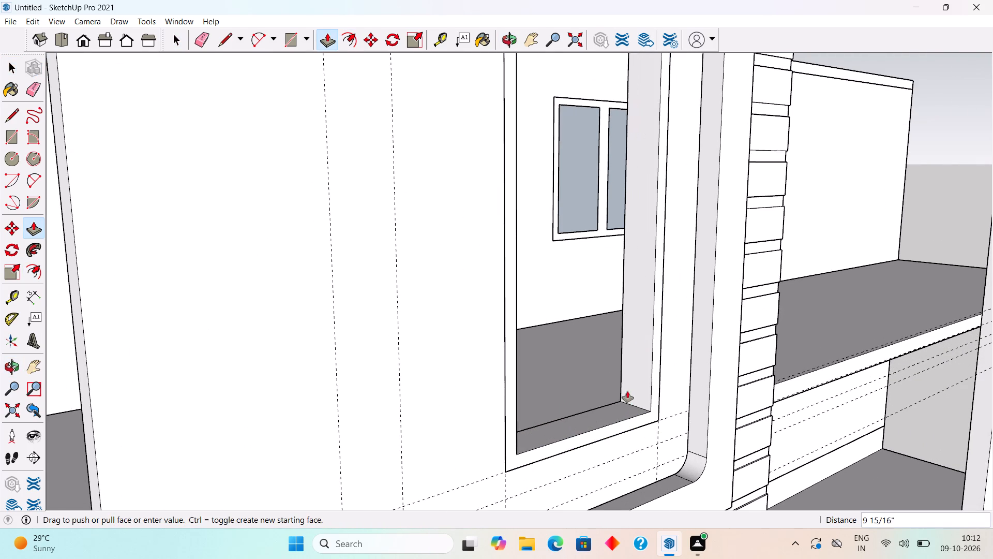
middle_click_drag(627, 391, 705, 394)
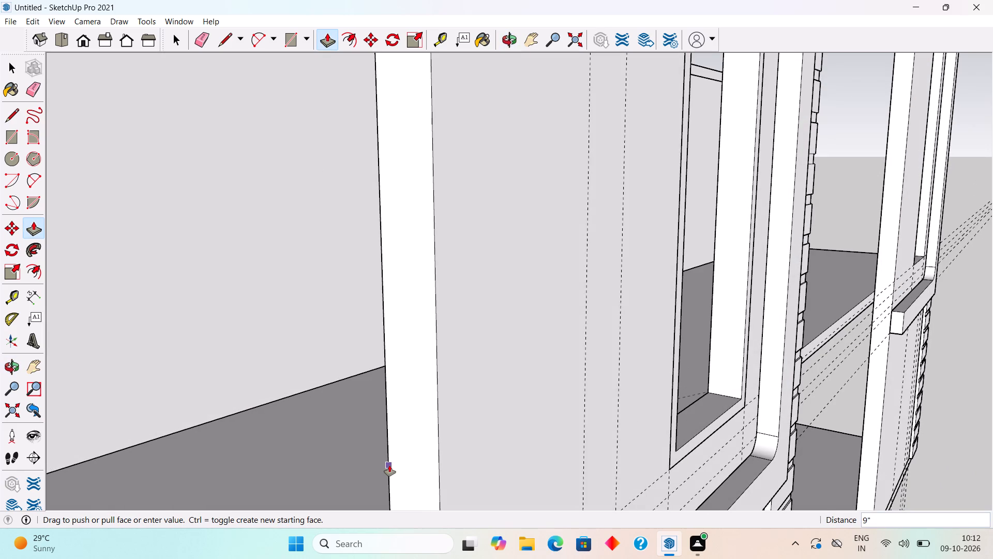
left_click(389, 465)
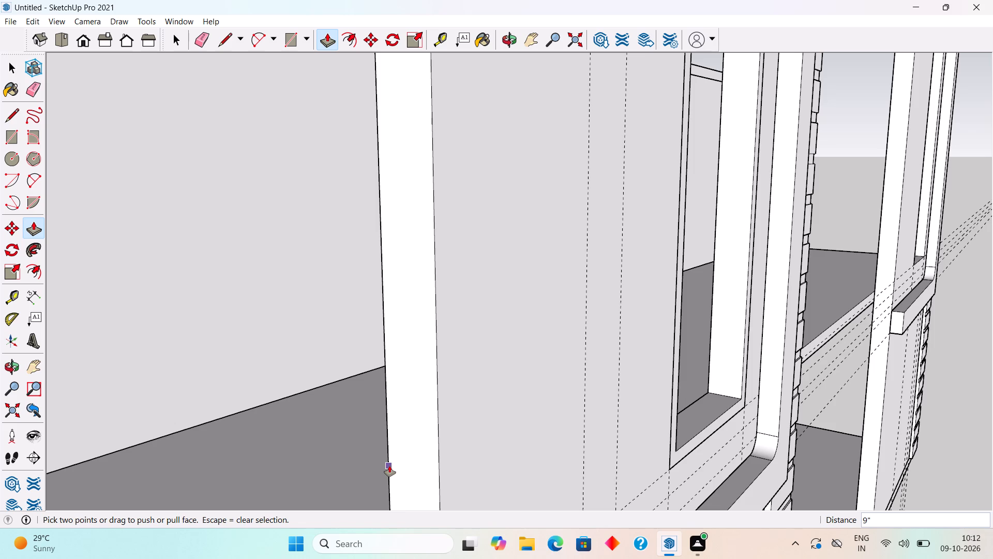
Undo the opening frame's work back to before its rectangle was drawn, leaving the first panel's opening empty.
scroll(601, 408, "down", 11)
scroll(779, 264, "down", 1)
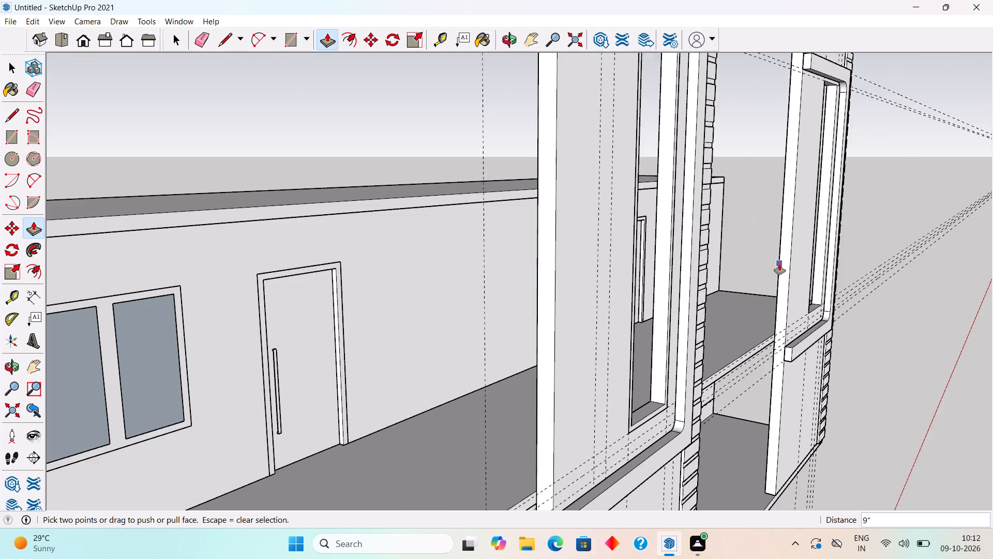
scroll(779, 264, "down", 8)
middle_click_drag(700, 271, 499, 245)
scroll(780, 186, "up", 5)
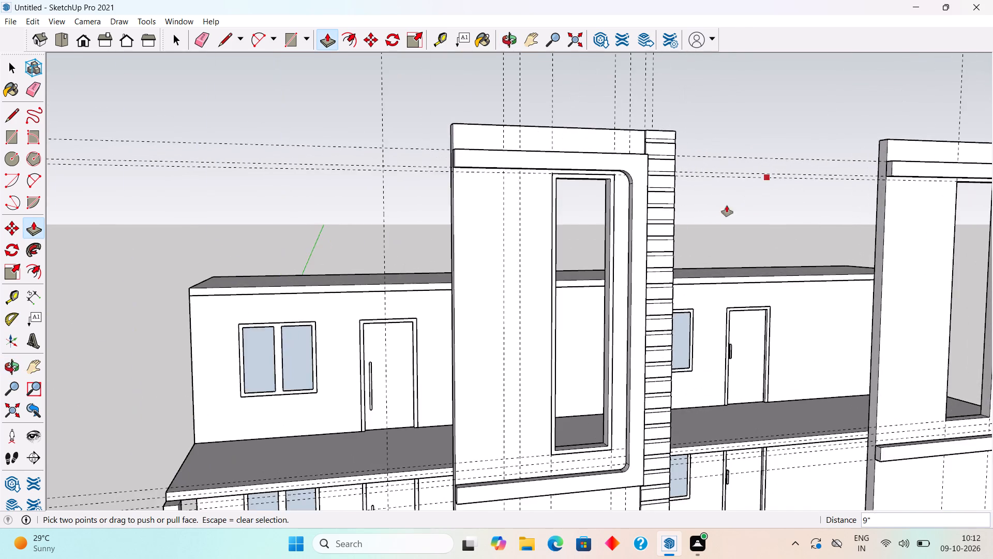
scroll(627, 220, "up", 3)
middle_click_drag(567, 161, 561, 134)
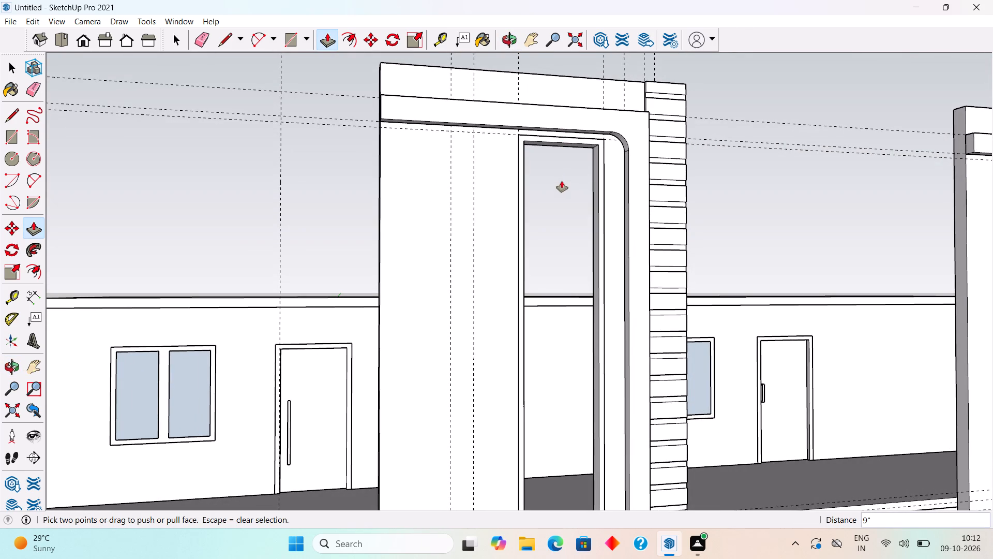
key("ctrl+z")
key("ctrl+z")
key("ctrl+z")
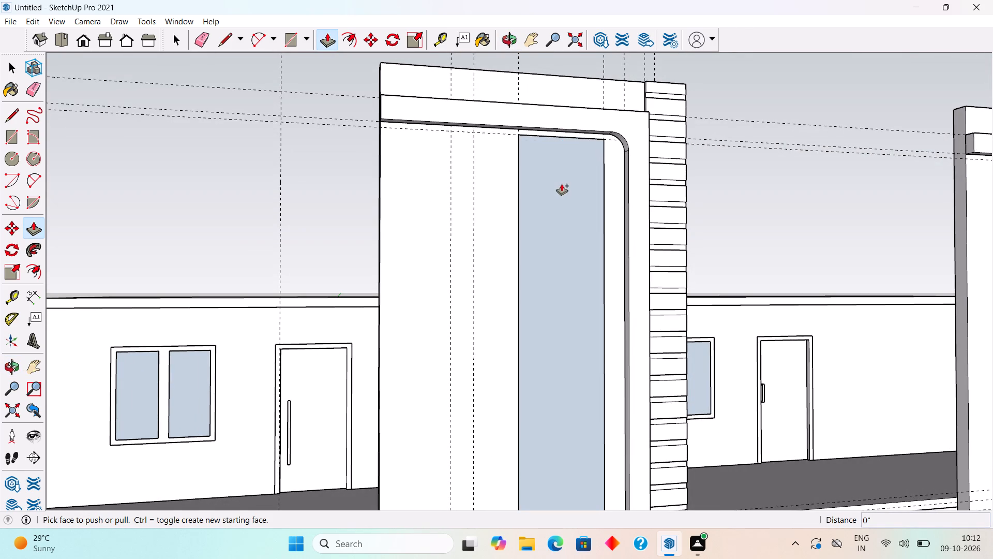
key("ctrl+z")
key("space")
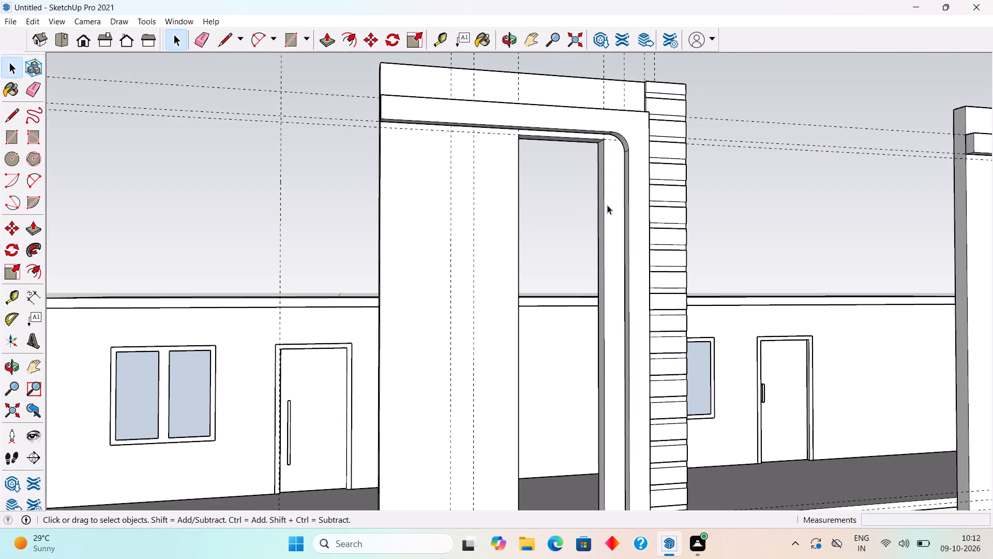
Inside the first panel's group, raise the top face of the tall opening to the underside of the projecting band.
triple_click(607, 205)
scroll(608, 203, "up", 7)
scroll(582, 149, "down", 7)
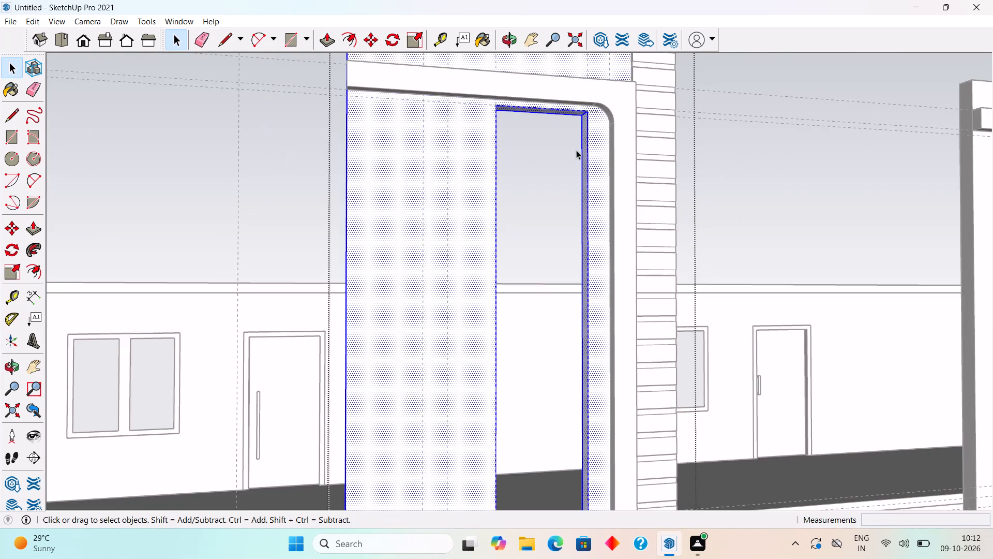
scroll(576, 150, "down", 3)
middle_click_drag(537, 93, 537, 37)
scroll(543, 93, "down", 6)
scroll(541, 55, "up", 20)
scroll(541, 55, "up", 3)
middle_click_drag(551, 210, 556, 160)
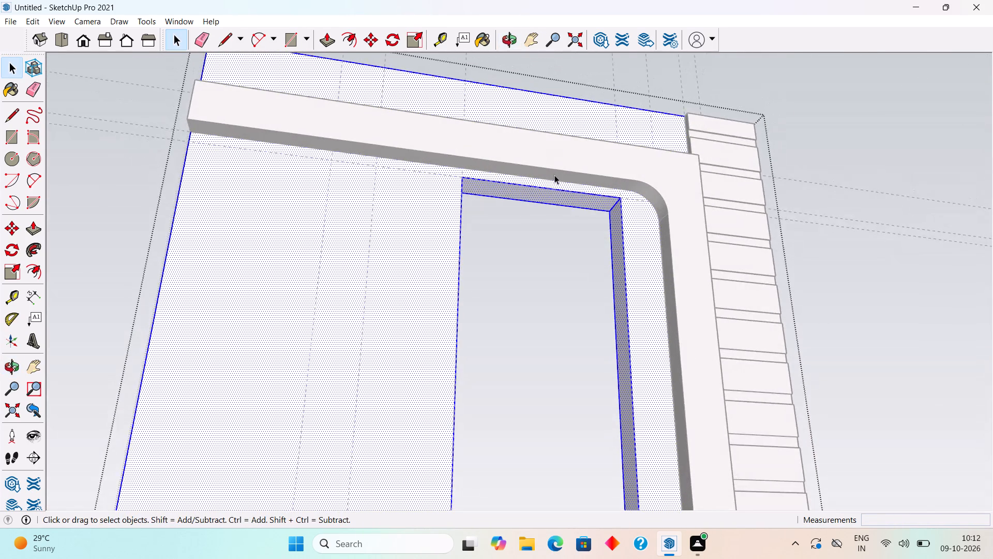
scroll(554, 175, "up", 5)
left_click(560, 215)
key("p")
left_click(560, 215)
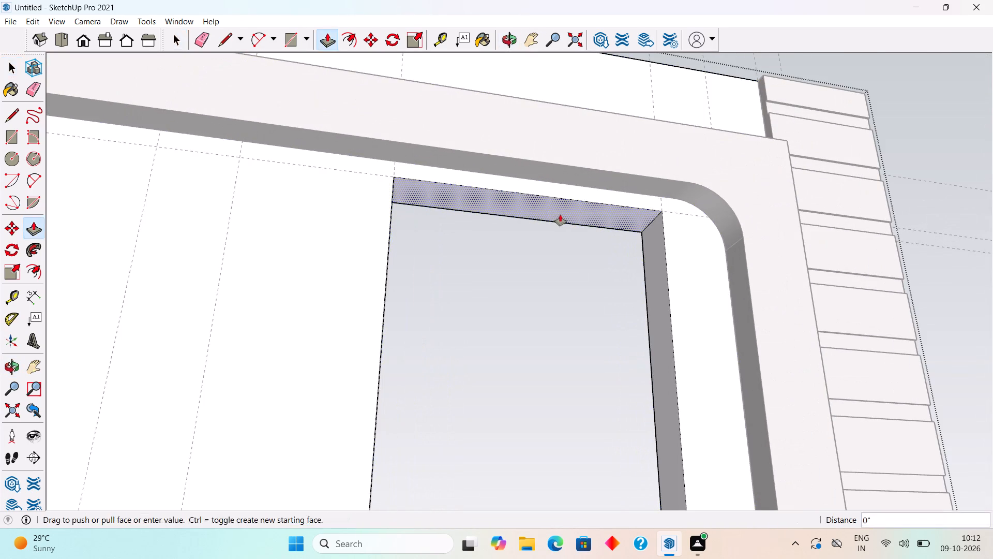
left_click(583, 186)
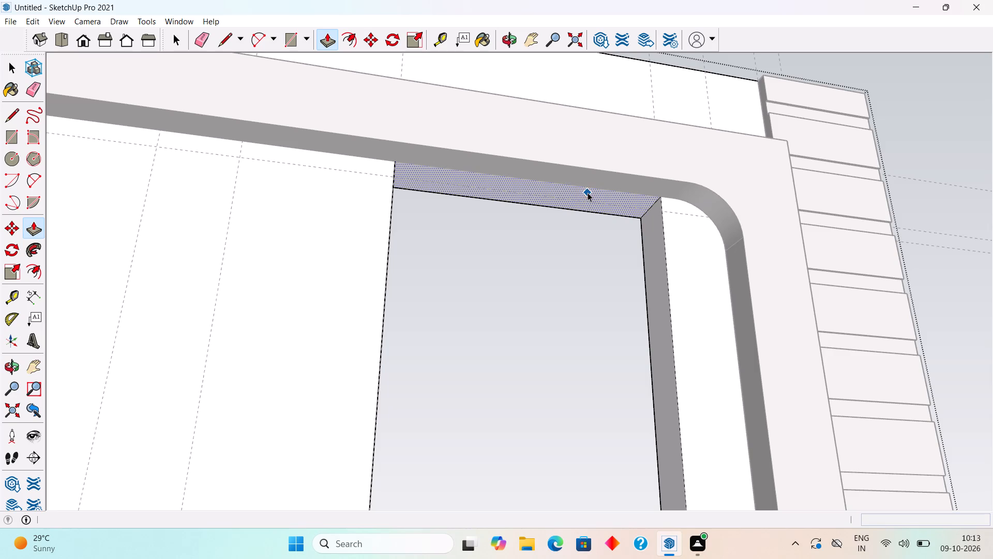
key("space")
scroll(588, 193, "down", 15)
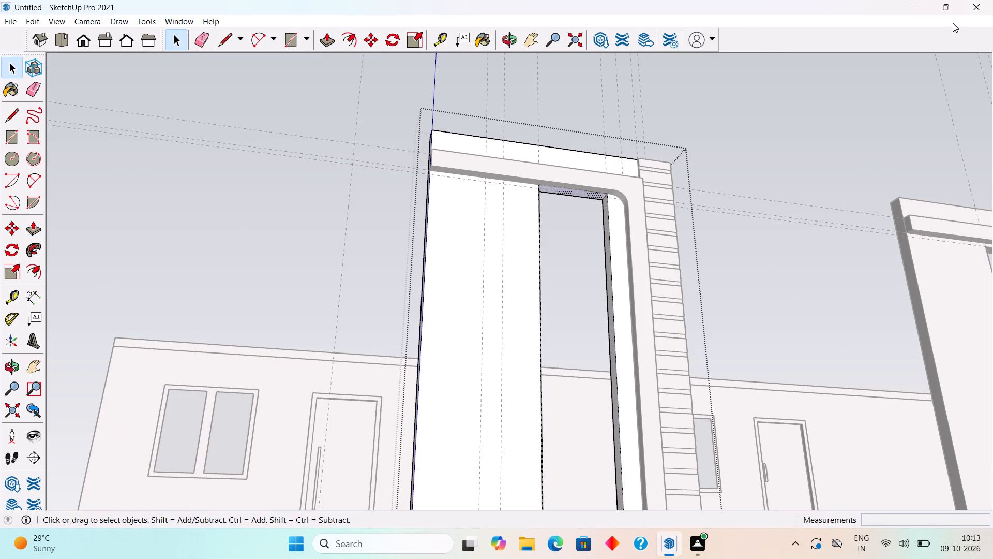
left_click(768, 144)
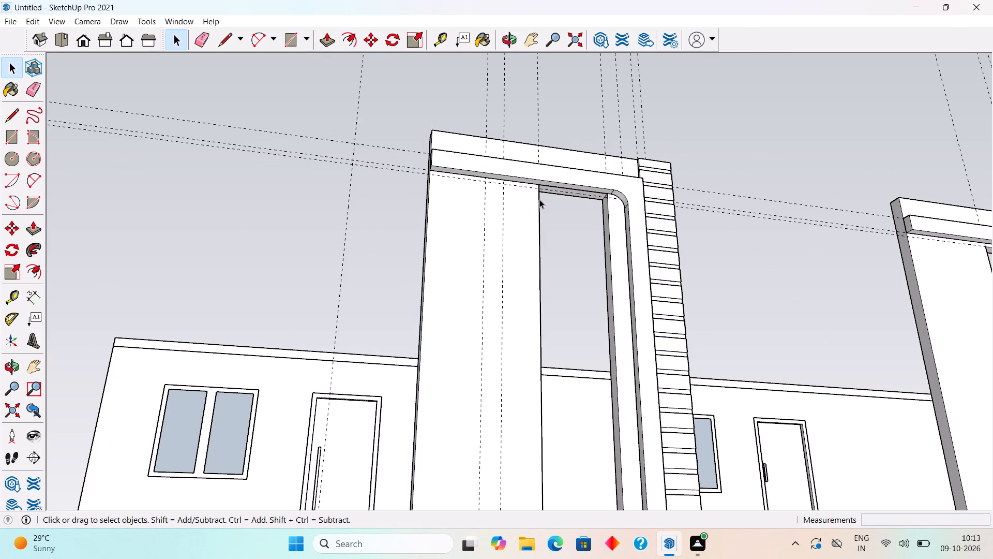
Outside the panel's group, draw a 4' by 17'6" rectangle covering the first panel's tall opening.
key("r")
scroll(574, 180, "up", 4)
scroll(529, 197, "up", 6)
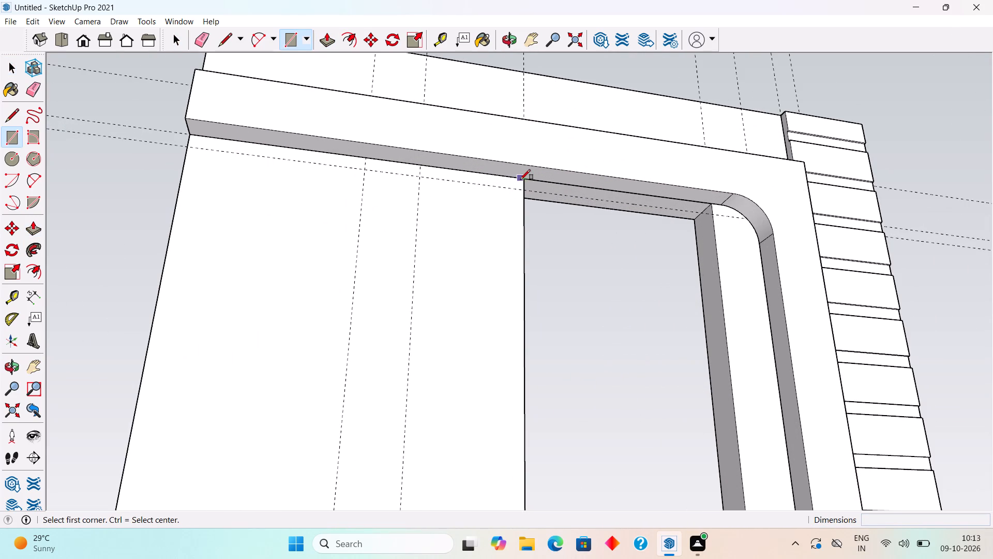
left_click(524, 182)
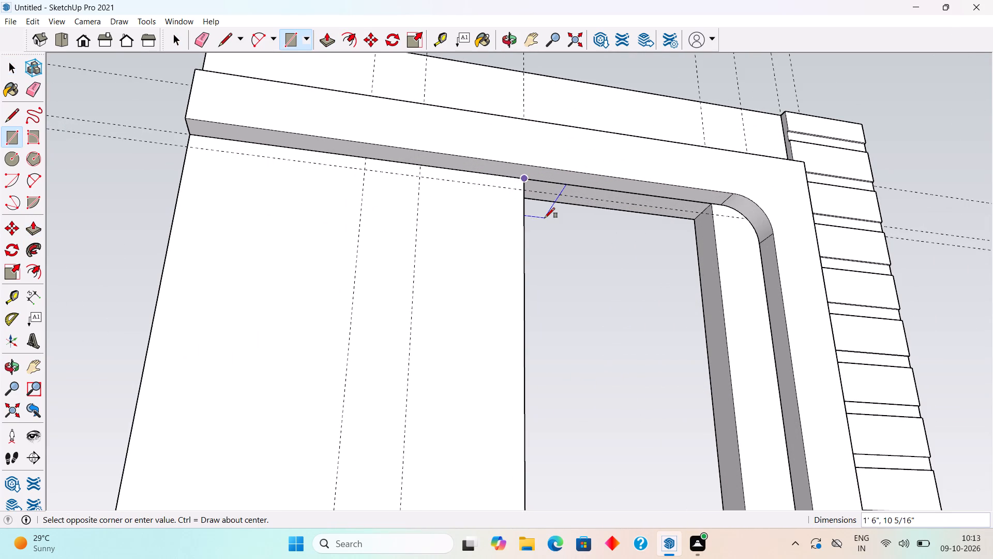
scroll(545, 218, "down", 16)
scroll(595, 390, "up", 8)
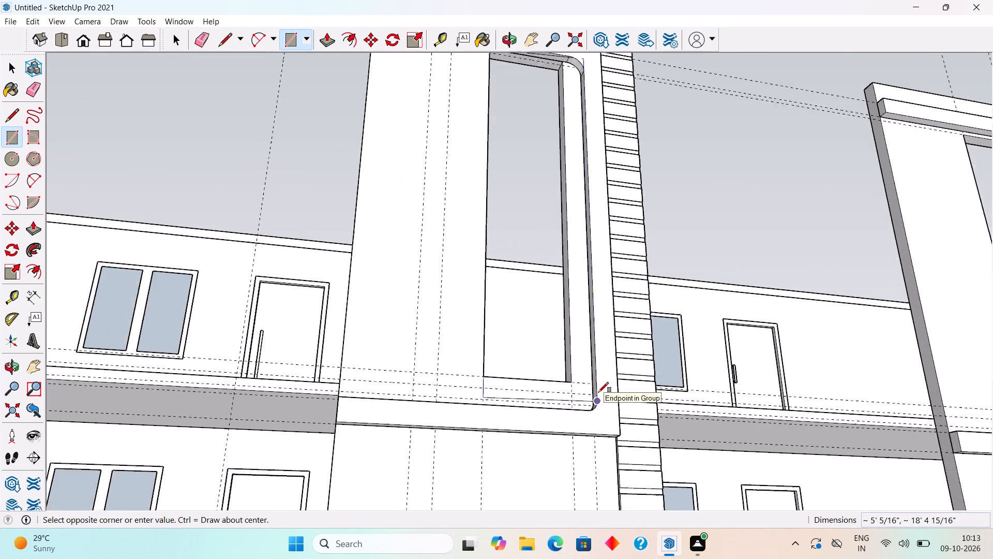
scroll(542, 369, "up", 5)
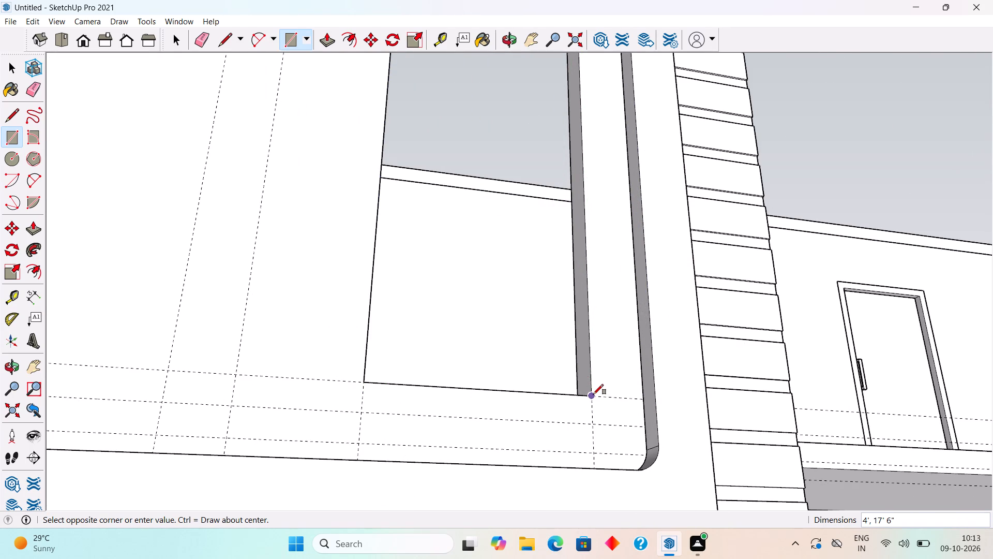
left_click(593, 394)
Offset the rectangle's outline 3" inward and delete the inner face to form a frame border.
key("f")
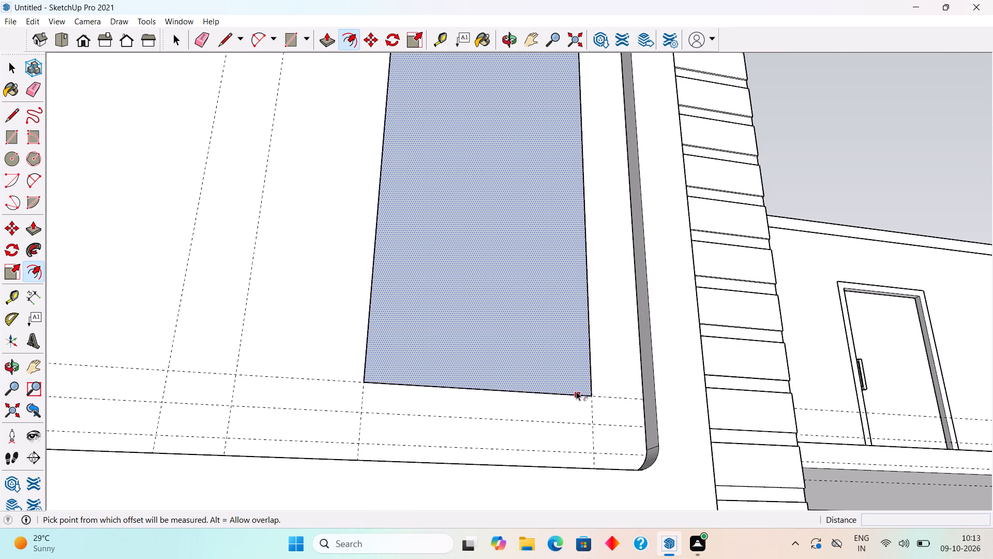
left_click(573, 391)
type("3\"")
key("Return")
key("space")
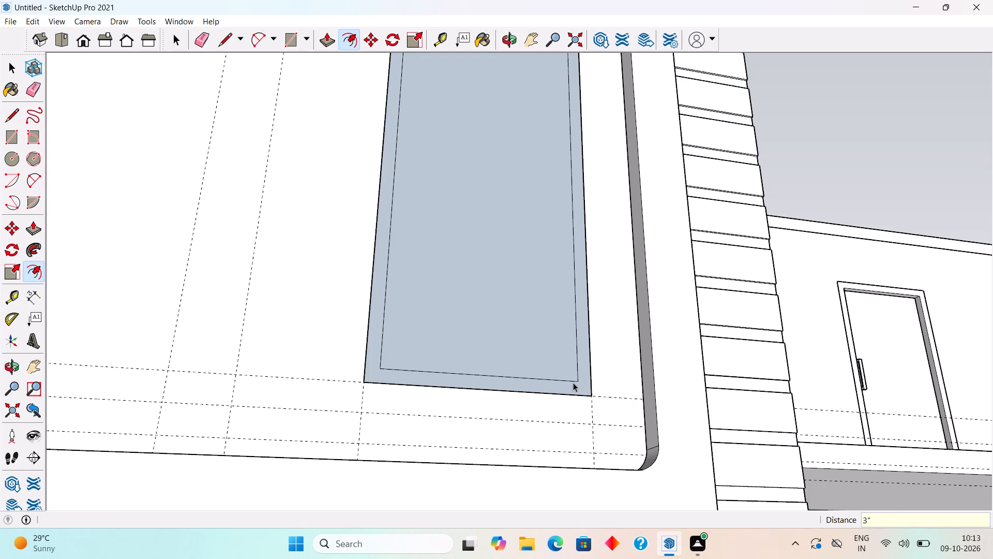
left_click(558, 362)
key("Delete")
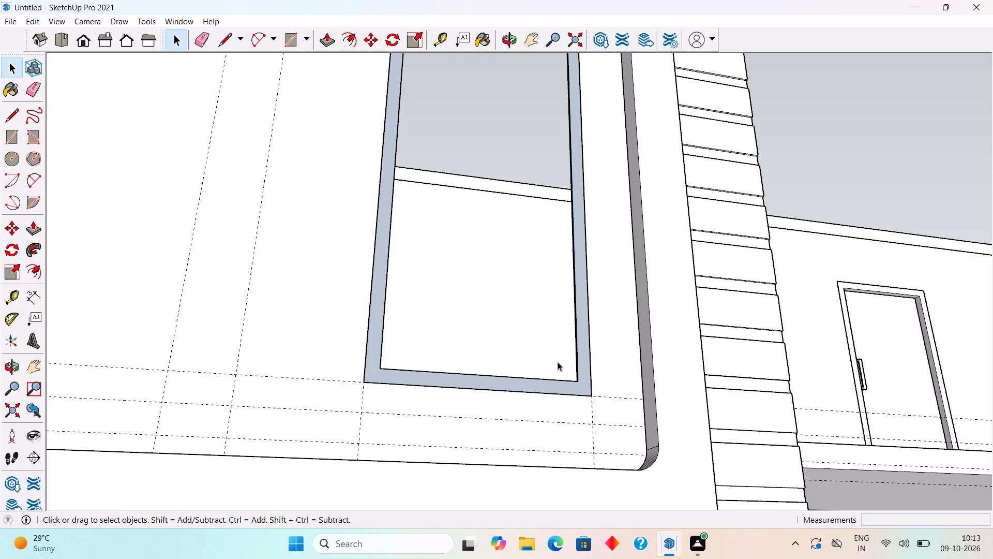
Extrude the frame border 4" outward from the panel's face and make the whole frame a group.
left_click(580, 391)
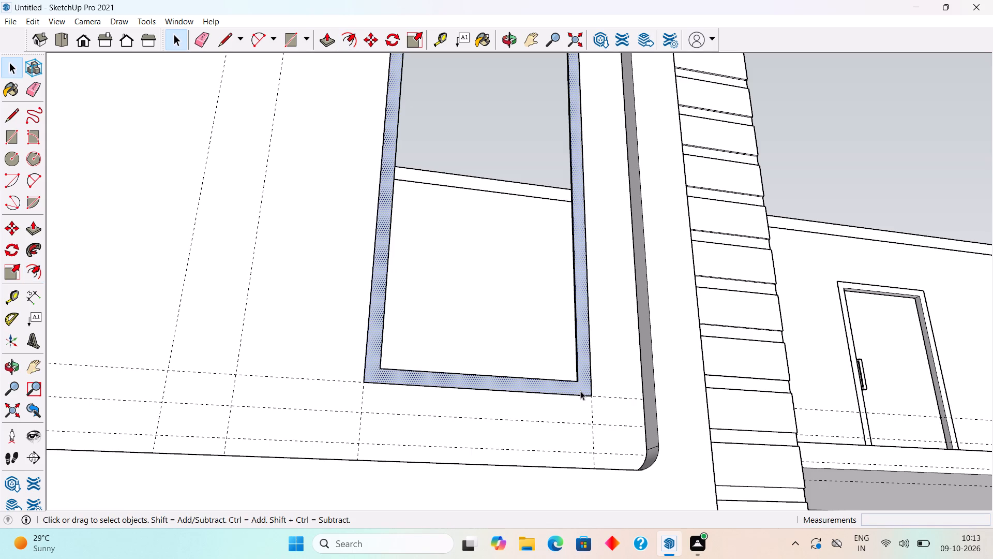
key("p")
left_click(580, 391)
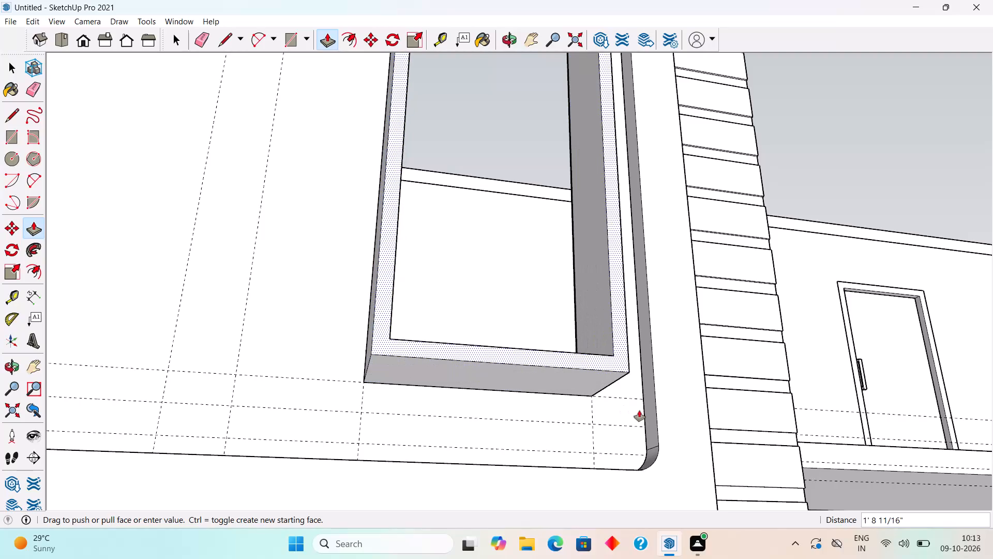
type("4\"")
key("Return")
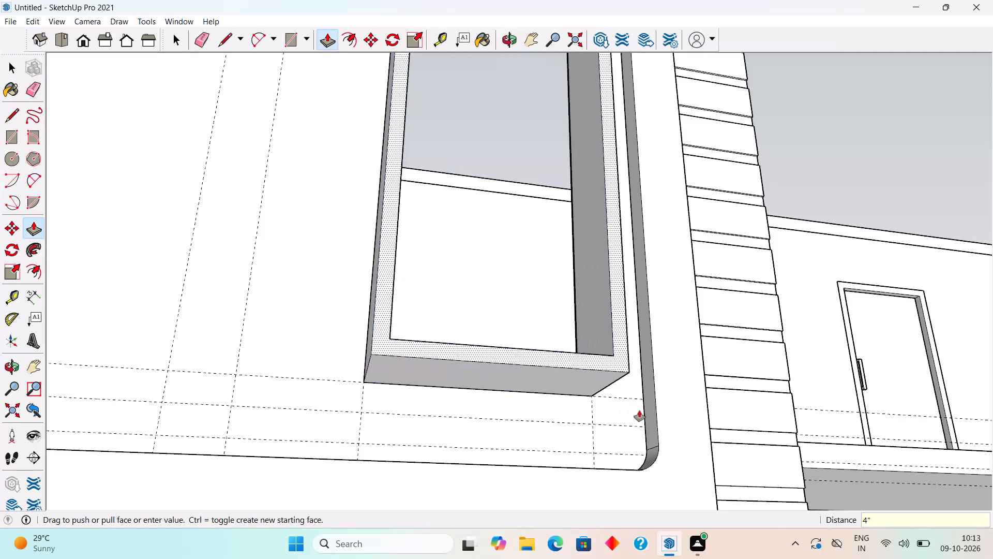
key("space")
triple_click(567, 388)
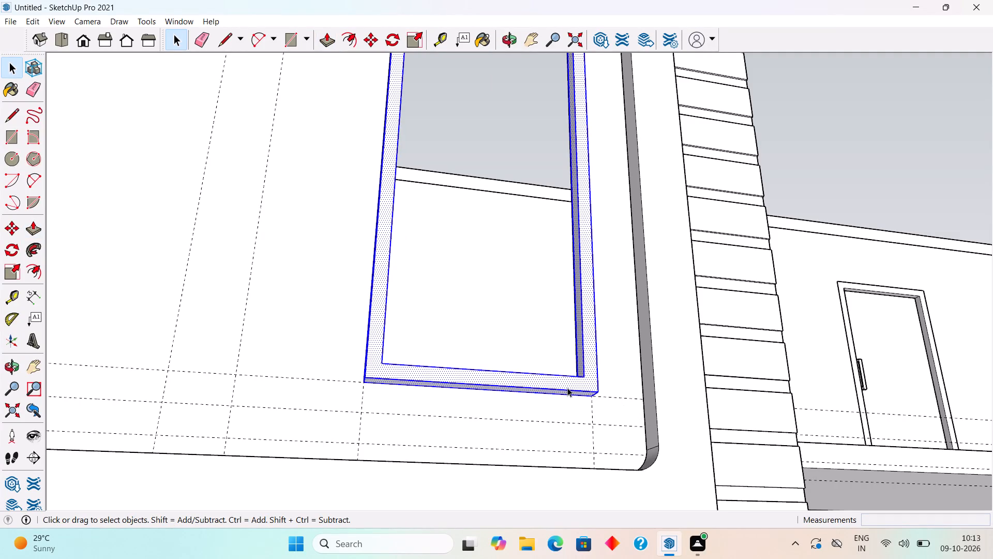
right_click(567, 387)
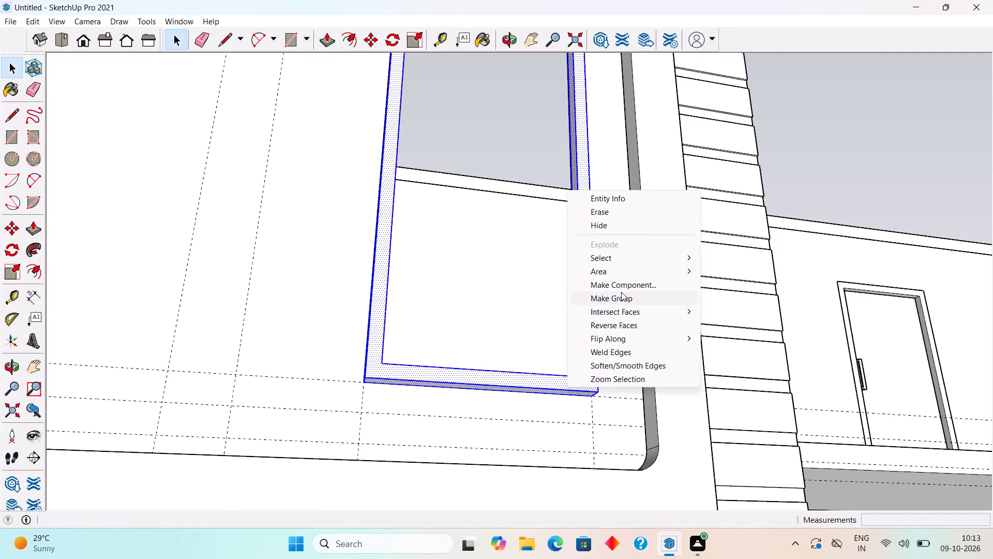
left_click(621, 296)
left_click(518, 148)
Move the frame group 4" back into the opening, flush with the panel's front face.
middle_click_drag(559, 344, 553, 344)
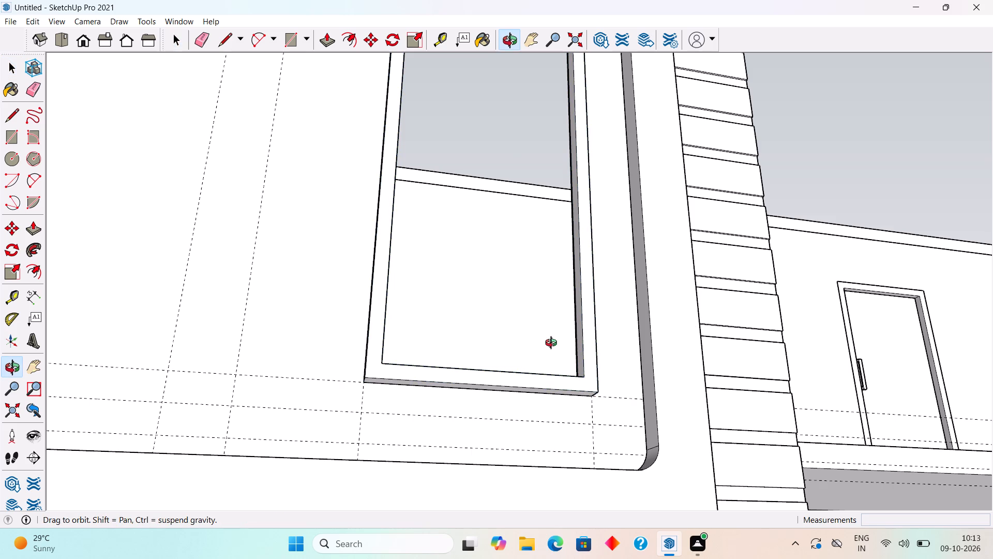
middle_click_drag(553, 344, 278, 353)
scroll(285, 334, "down", 2)
middle_click_drag(187, 454, 500, 454)
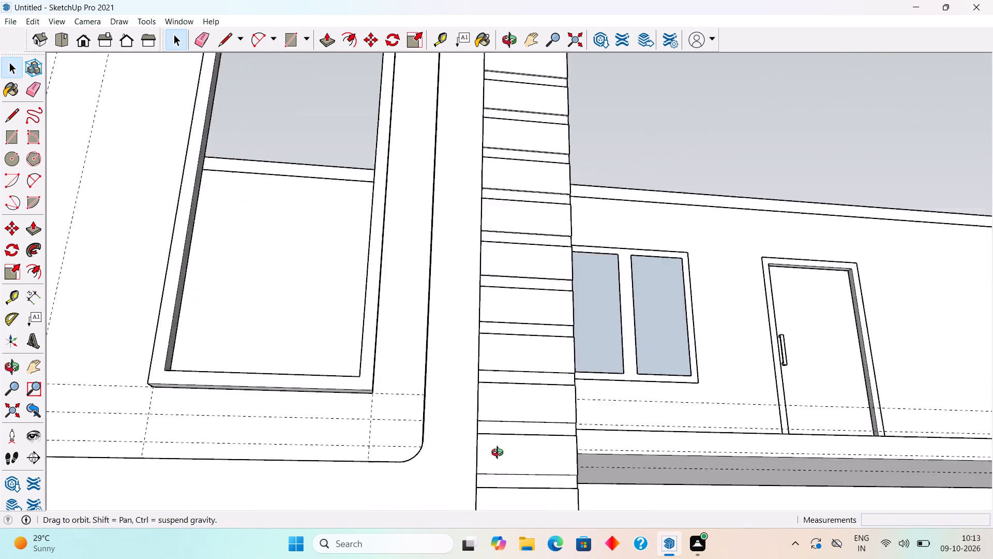
middle_click_drag(500, 454, 649, 465)
scroll(575, 414, "up", 5)
middle_click_drag(635, 375, 630, 400)
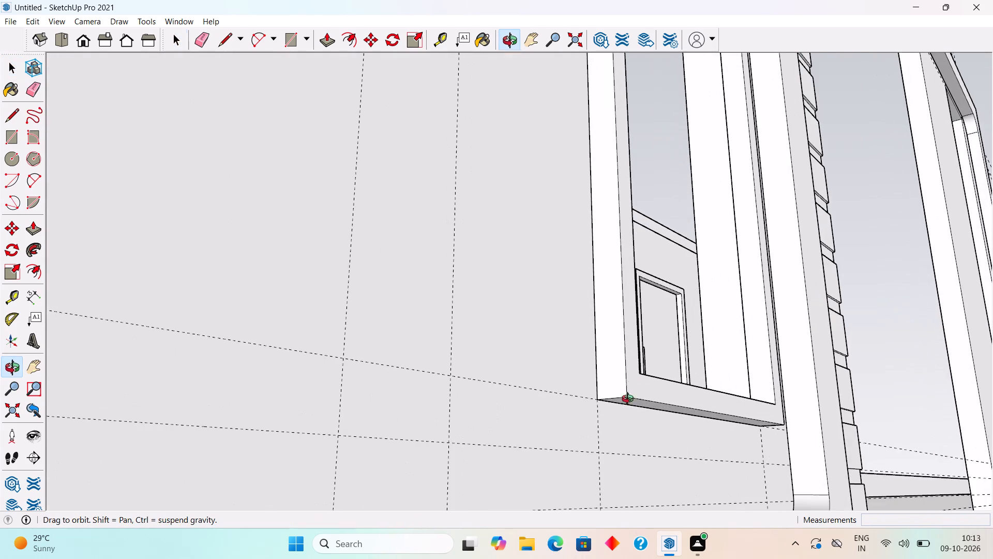
middle_click_drag(630, 400, 562, 447)
scroll(573, 447, "up", 4)
key("m")
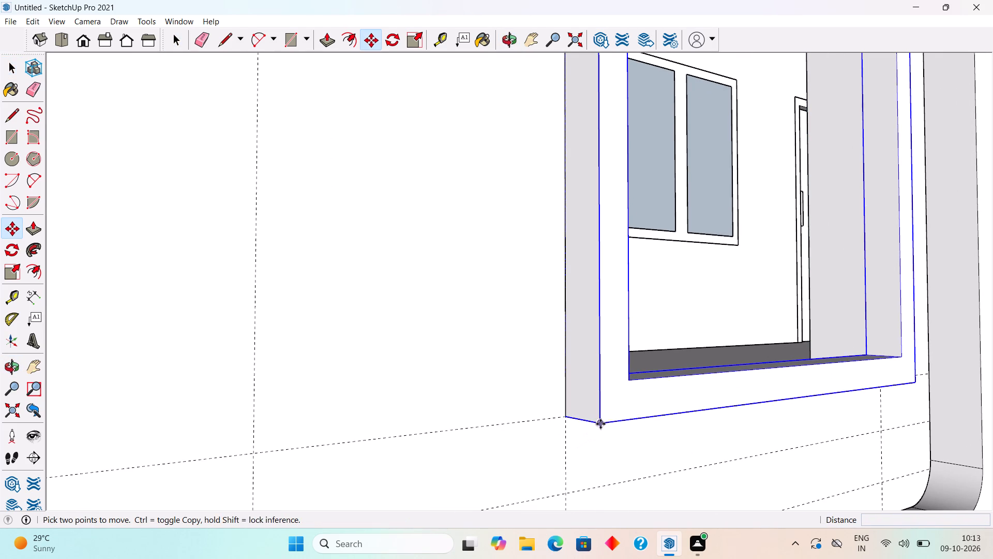
left_click(600, 423)
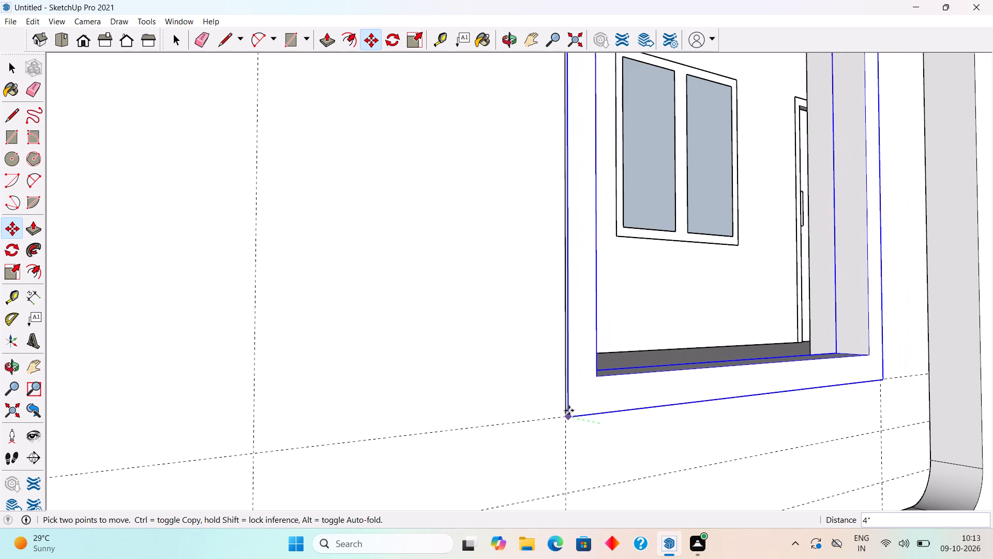
left_click(567, 415)
Move the frame group 1" outward from the panel's front face.
left_click(567, 415)
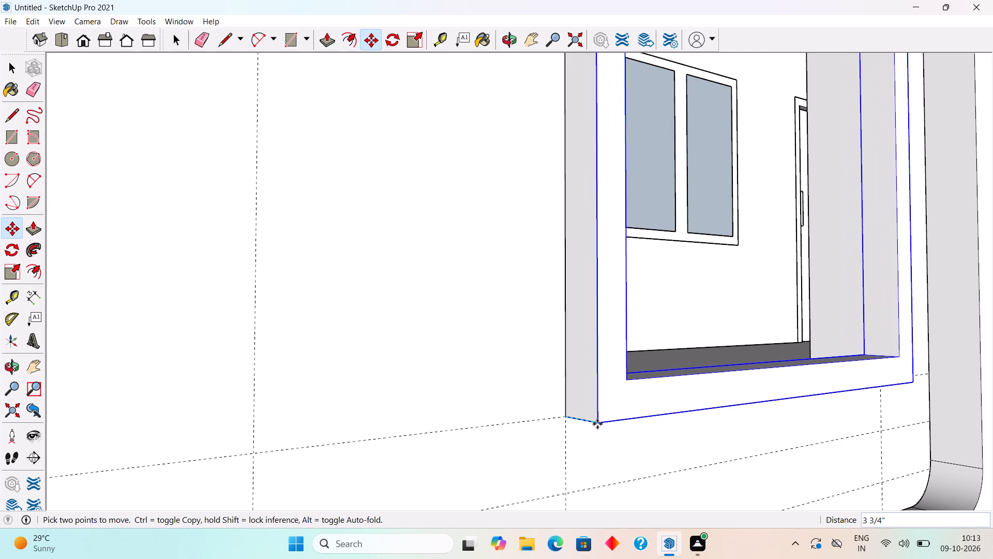
type("1\"")
key("Return")
key("space")
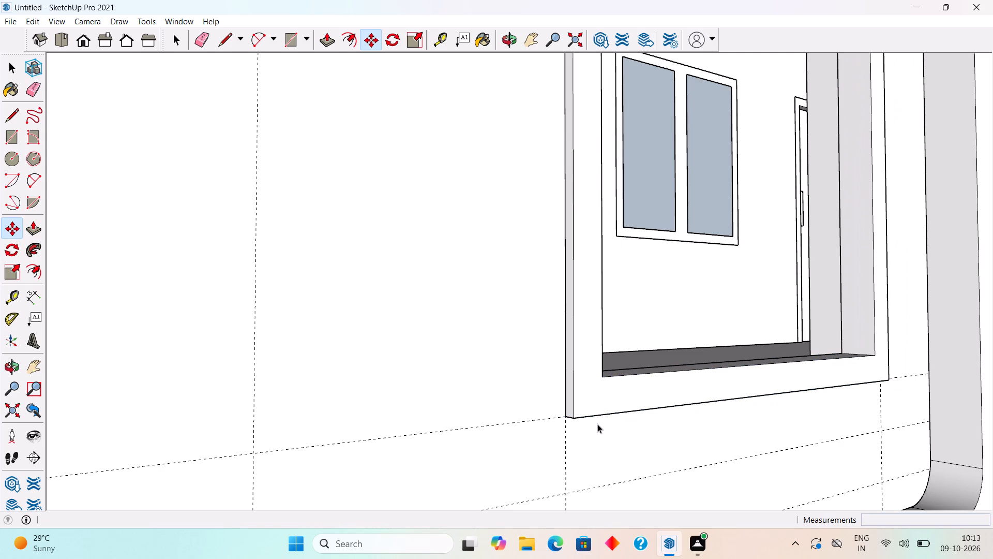
Draw a 3'6" by 17' glass rectangle between opposite inner corners of the window frame's front.
scroll(597, 424, "down", 15)
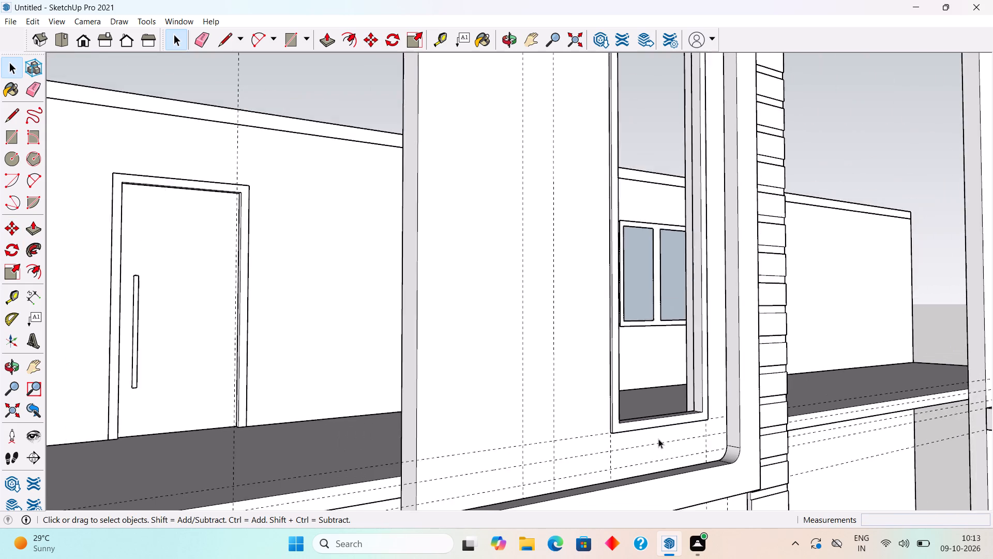
scroll(659, 407, "down", 8)
middle_click_drag(613, 394, 524, 423)
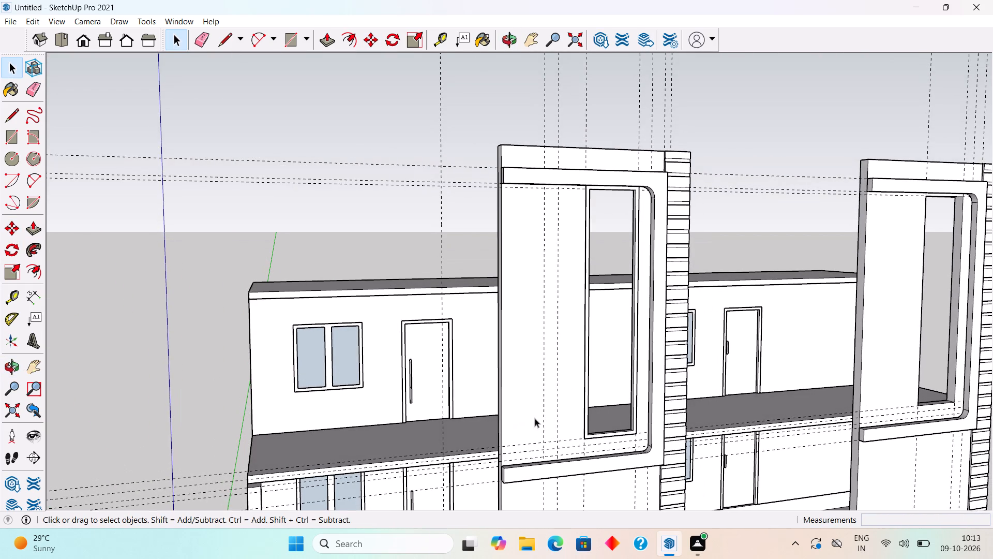
scroll(661, 442, "up", 1)
key("r")
scroll(594, 205, "up", 4)
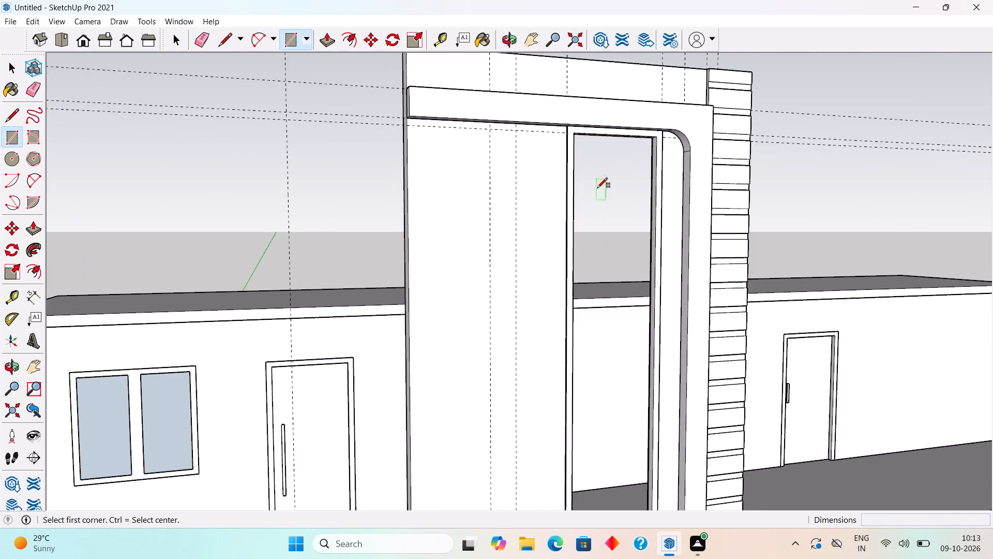
scroll(588, 170, "up", 5)
left_click(553, 85)
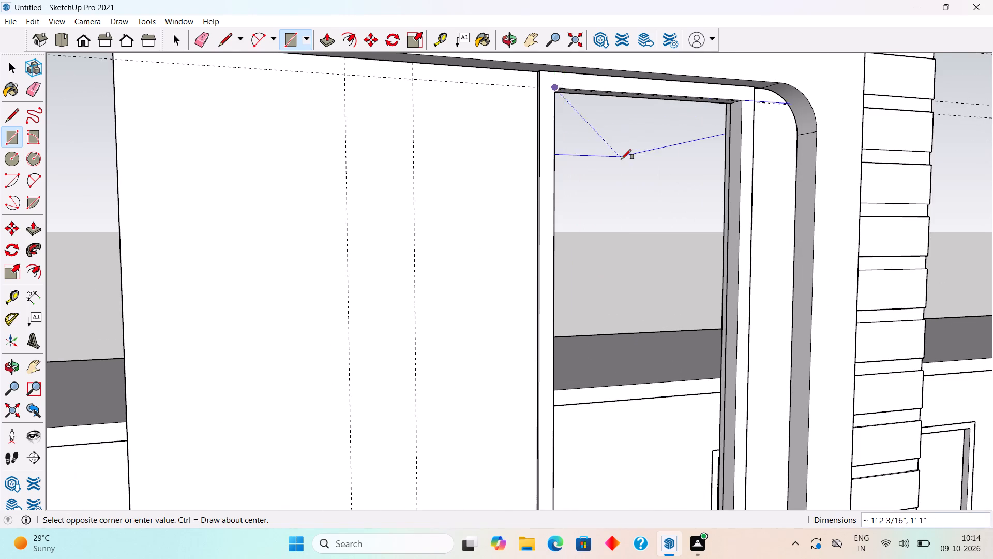
scroll(621, 159, "down", 9)
scroll(657, 387, "up", 9)
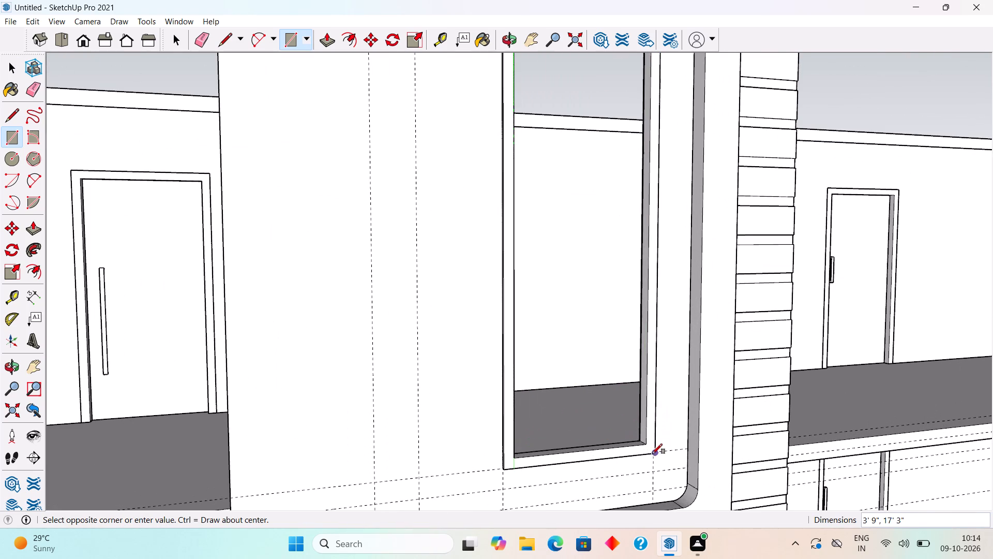
left_click(645, 445)
key("space")
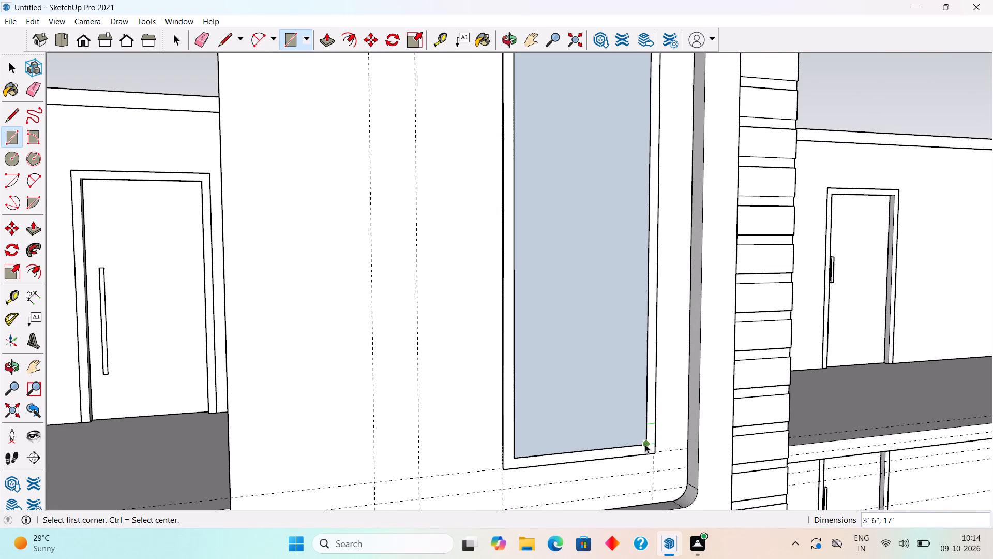
Make the glass rectangle inside the window frame a group.
triple_click(620, 412)
right_click(620, 412)
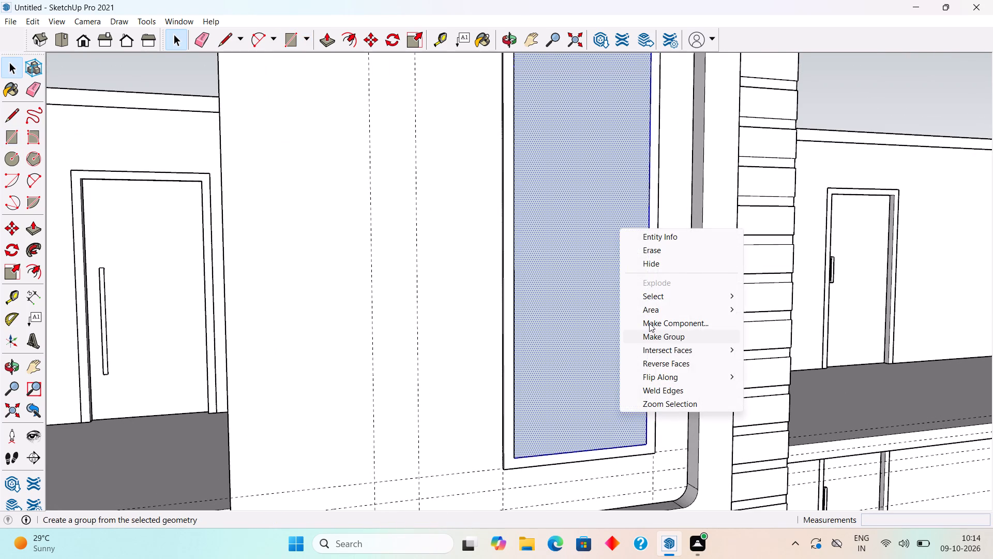
left_click(652, 335)
Move the glass group 1" back into the window frame.
scroll(648, 436, "up", 4)
key("m")
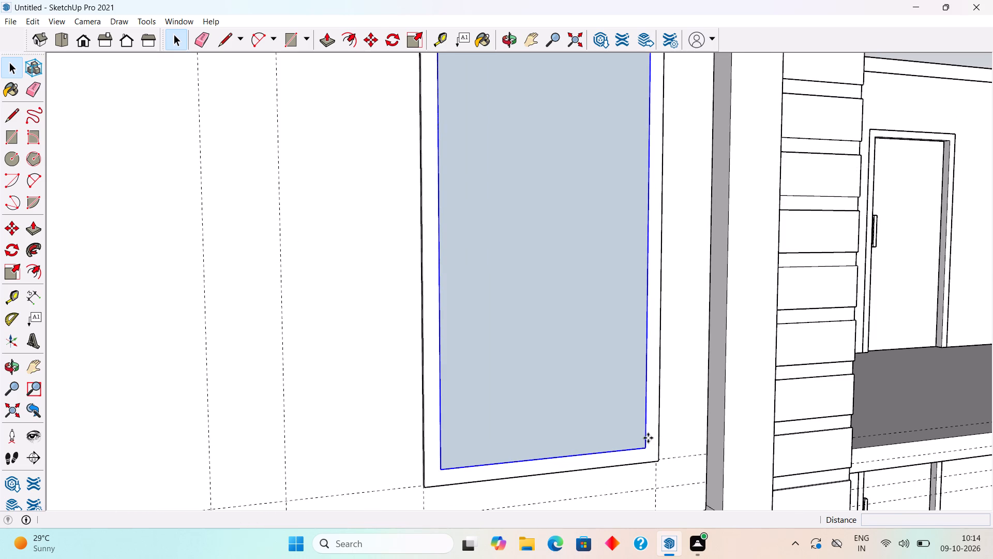
left_click(646, 445)
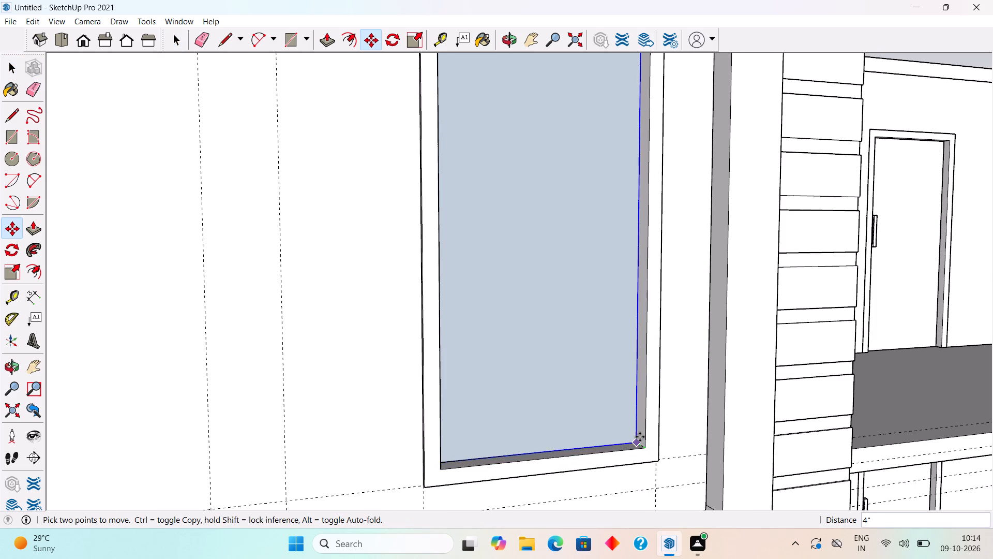
type("1\"")
key("Return")
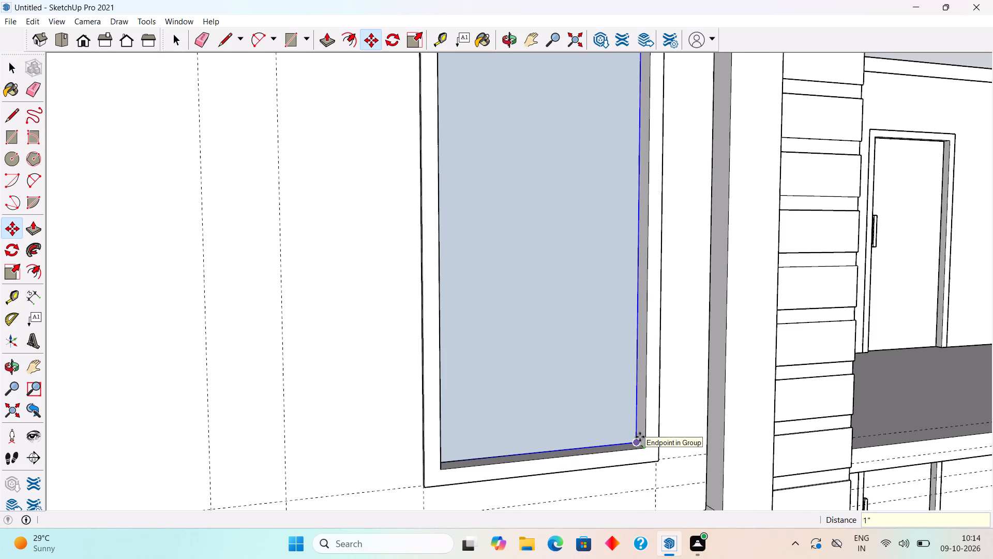
Inside the second tower's wall panel group, raise the tall opening's top face to the underside of the projecting rounded border.
key("space")
scroll(640, 437, "up", 1)
scroll(640, 437, "down", 9)
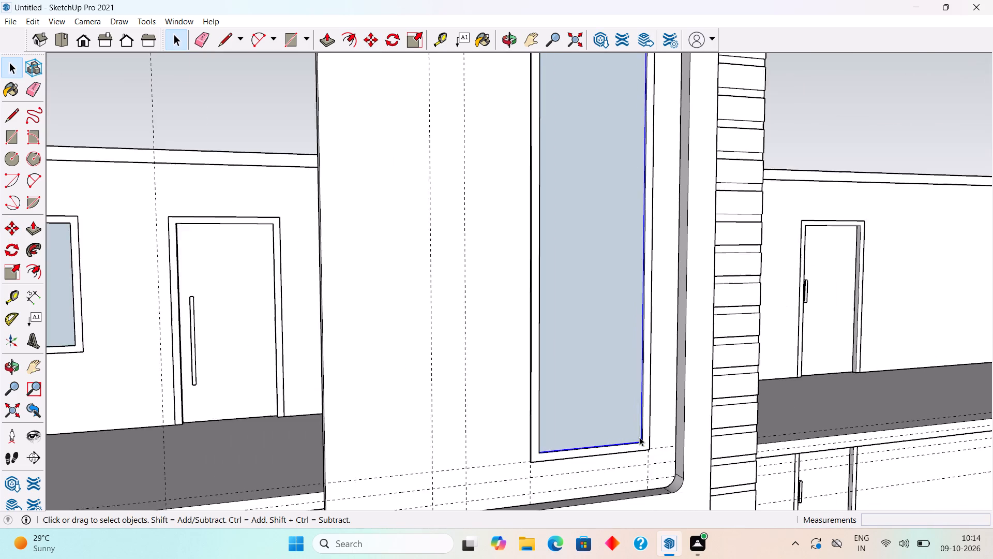
scroll(639, 437, "down", 9)
left_click(732, 258)
middle_click_drag(688, 240, 599, 211)
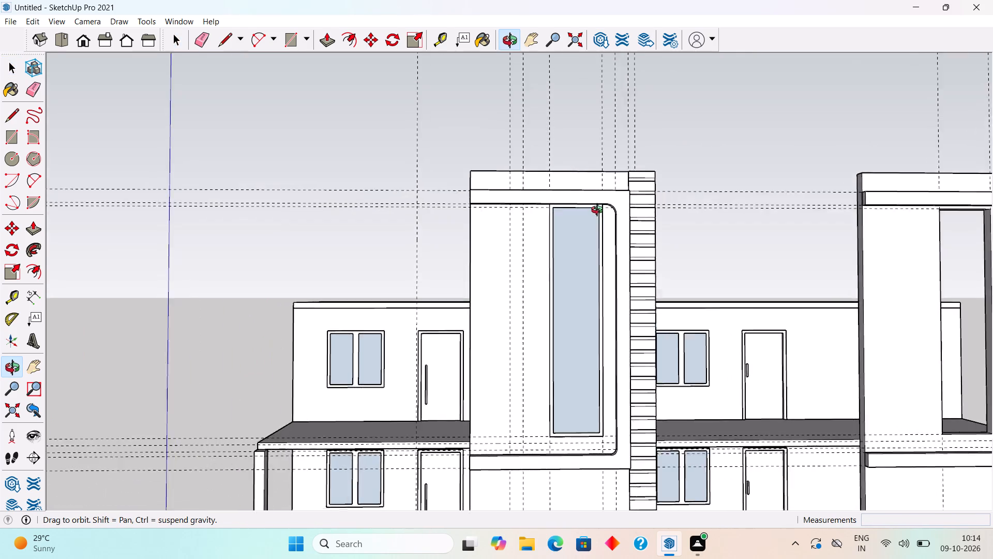
middle_click_drag(599, 211, 569, 180)
scroll(569, 180, "down", 3)
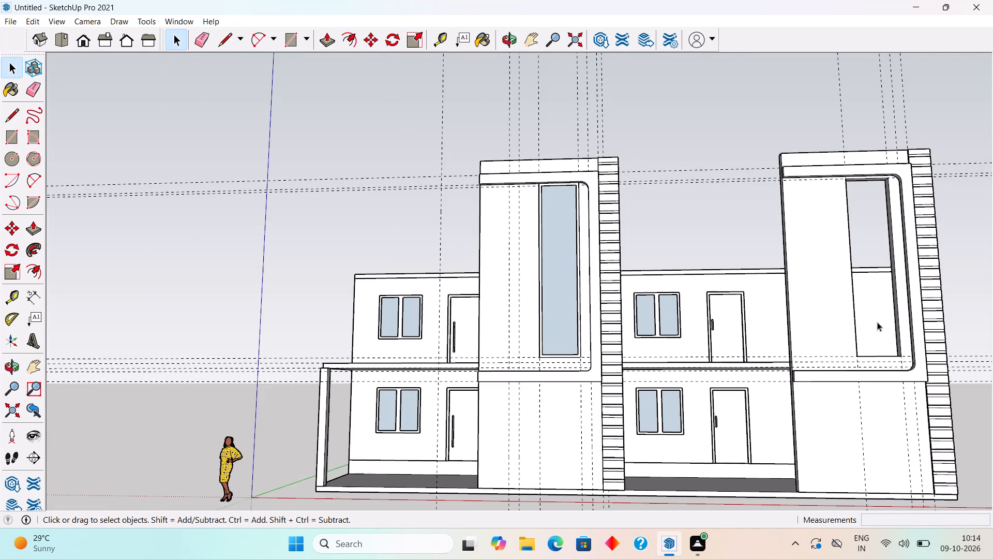
scroll(910, 322, "up", 1)
scroll(877, 171, "up", 5)
triple_click(806, 276)
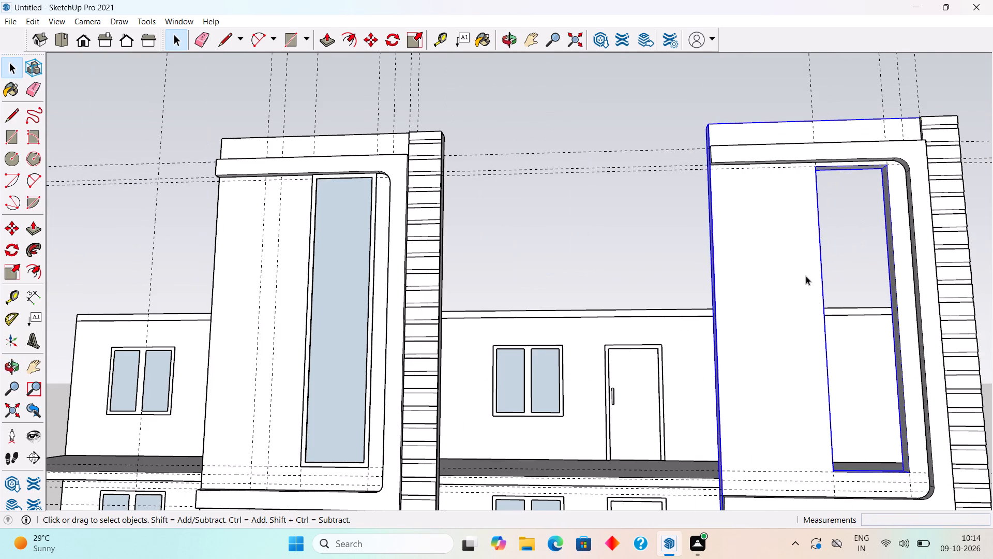
scroll(916, 108, "up", 15)
middle_click_drag(787, 200, 791, 179)
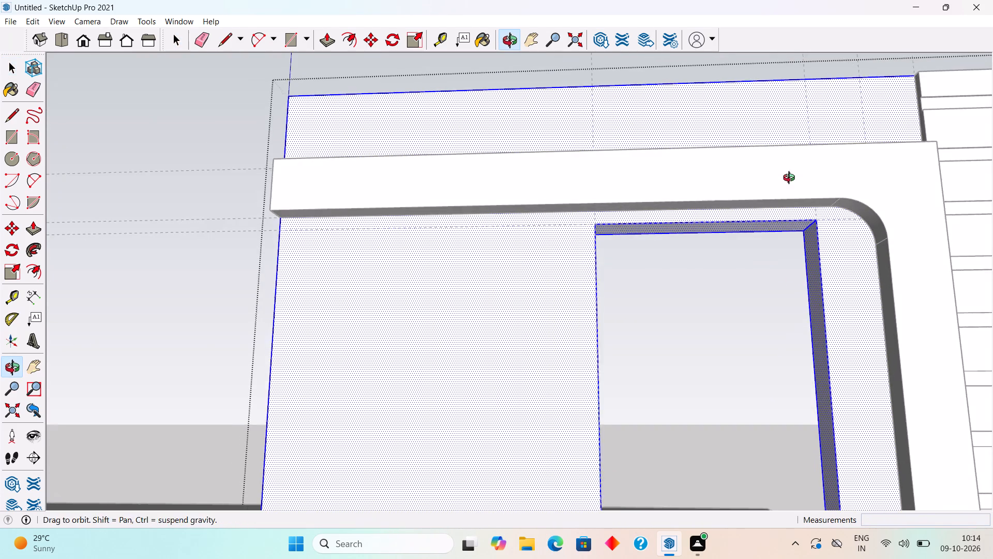
middle_click_drag(791, 179, 791, 169)
scroll(781, 220, "up", 5)
key("p")
left_click(775, 232)
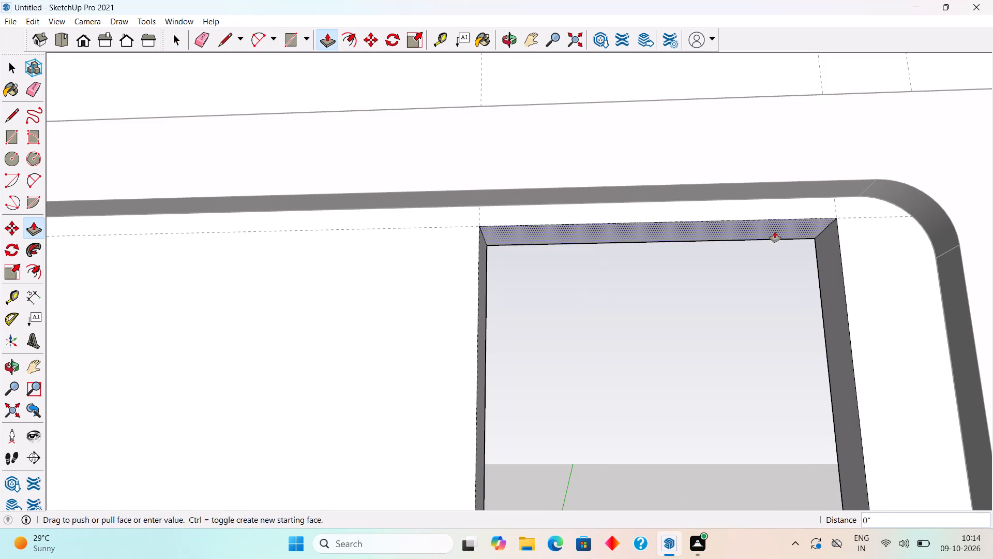
left_click(795, 230)
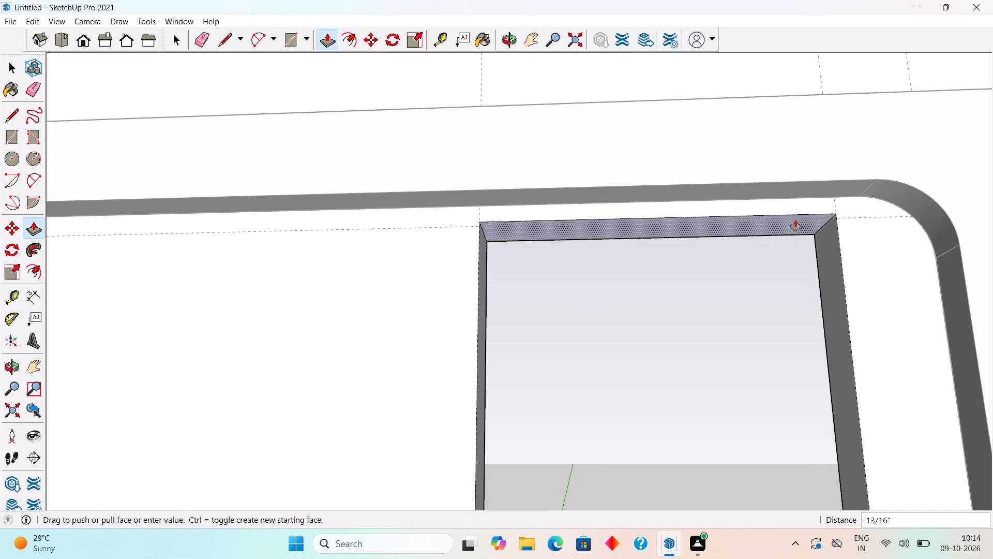
left_click(803, 192)
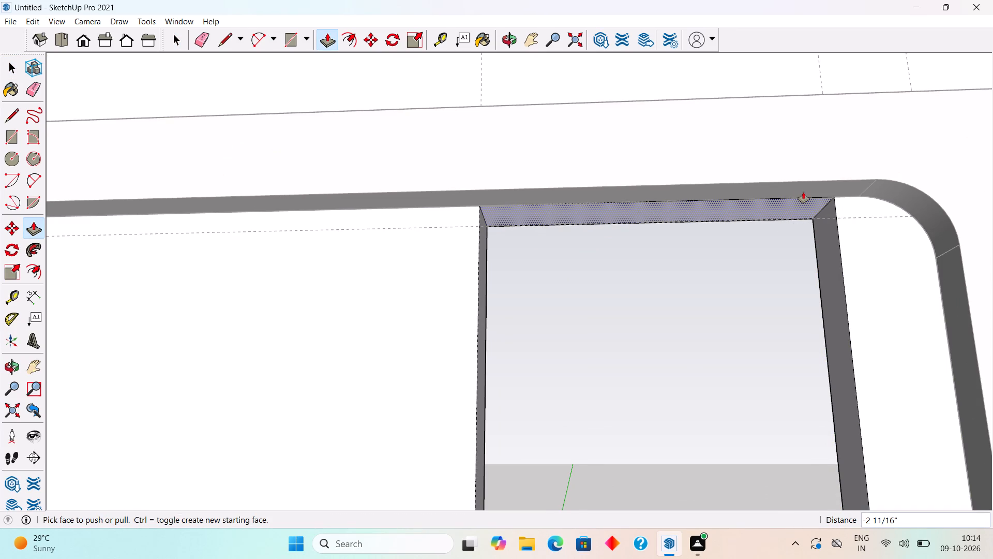
key("space")
scroll(801, 198, "down", 5)
left_click(759, 335)
double_click(759, 335)
Draw a 4' by 17'6" rectangle between opposite corners of the second tower's tall opening.
scroll(759, 335, "down", 3)
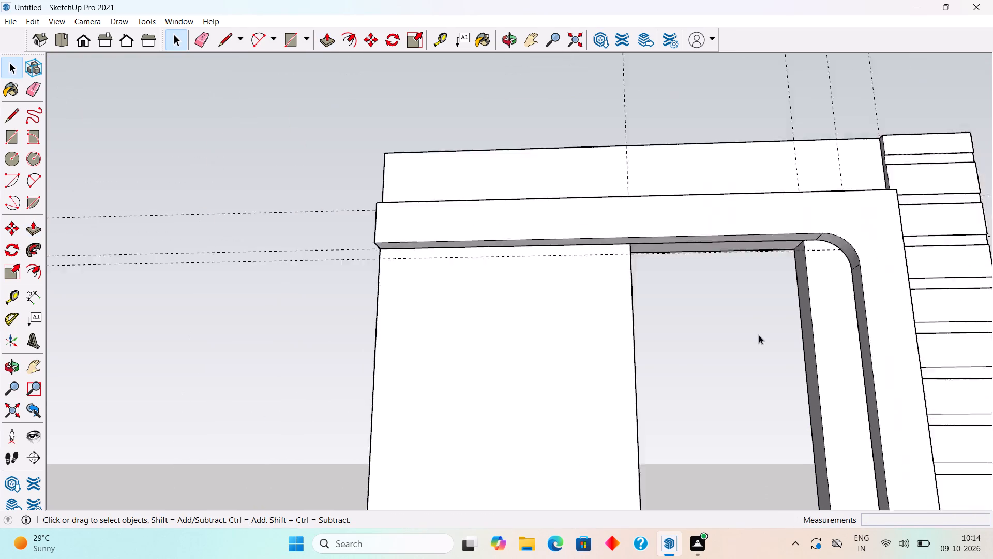
scroll(759, 335, "down", 3)
scroll(680, 255, "up", 11)
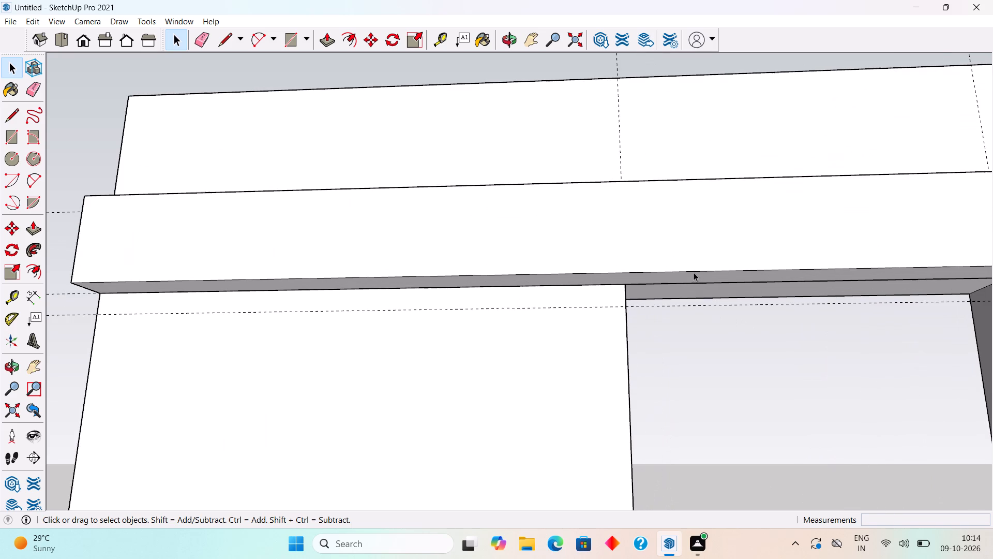
key("r")
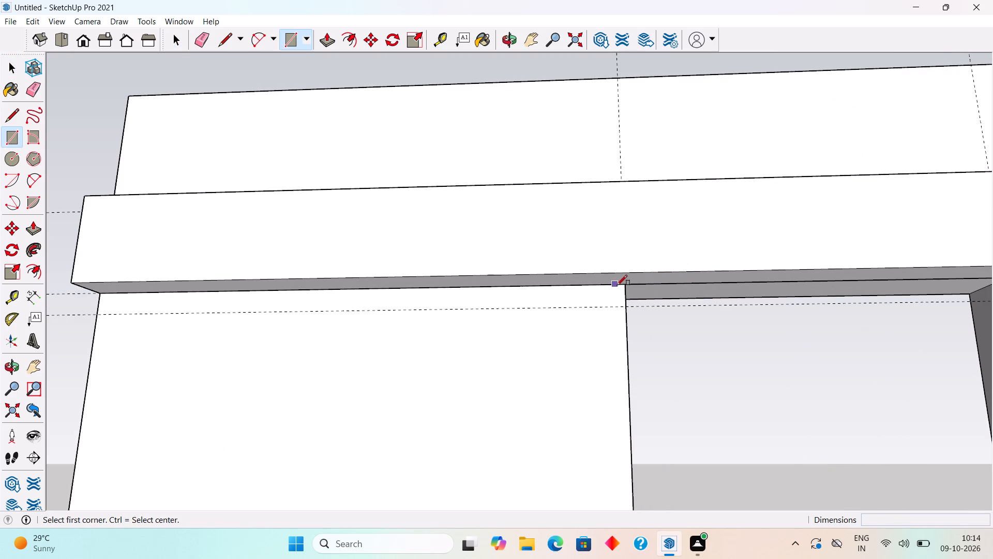
left_click(627, 286)
scroll(686, 291, "down", 20)
scroll(686, 291, "down", 3)
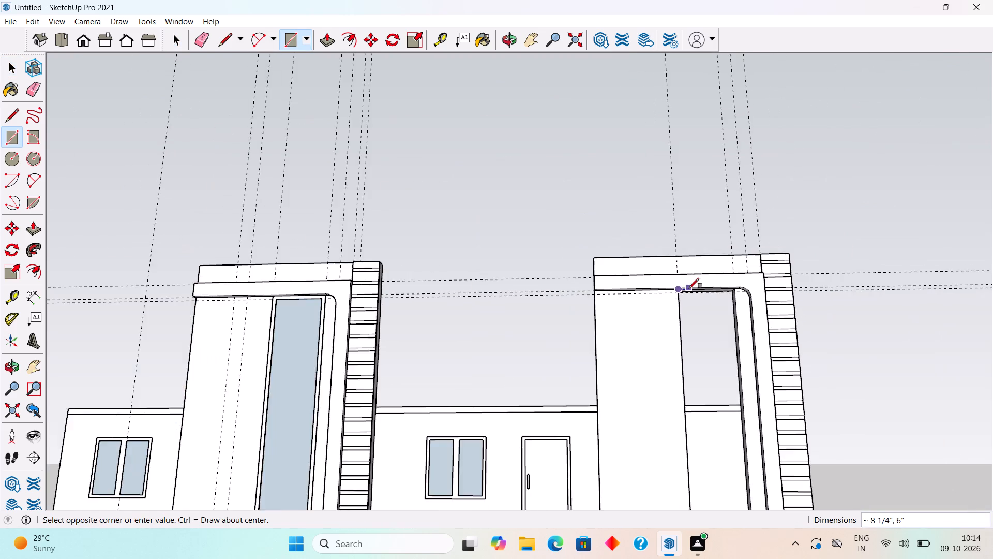
scroll(700, 322, "down", 11)
scroll(720, 392, "up", 11)
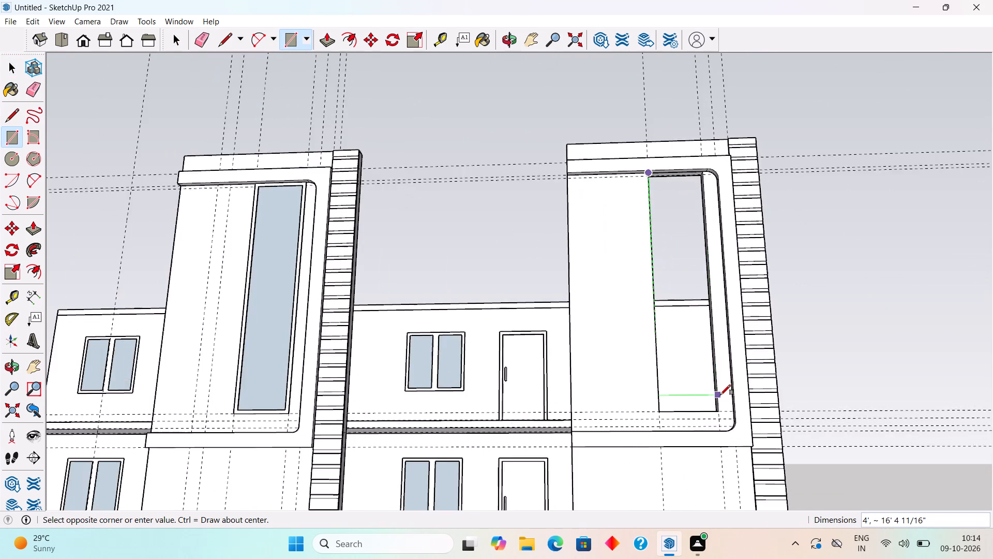
scroll(720, 395, "up", 5)
left_click(714, 424)
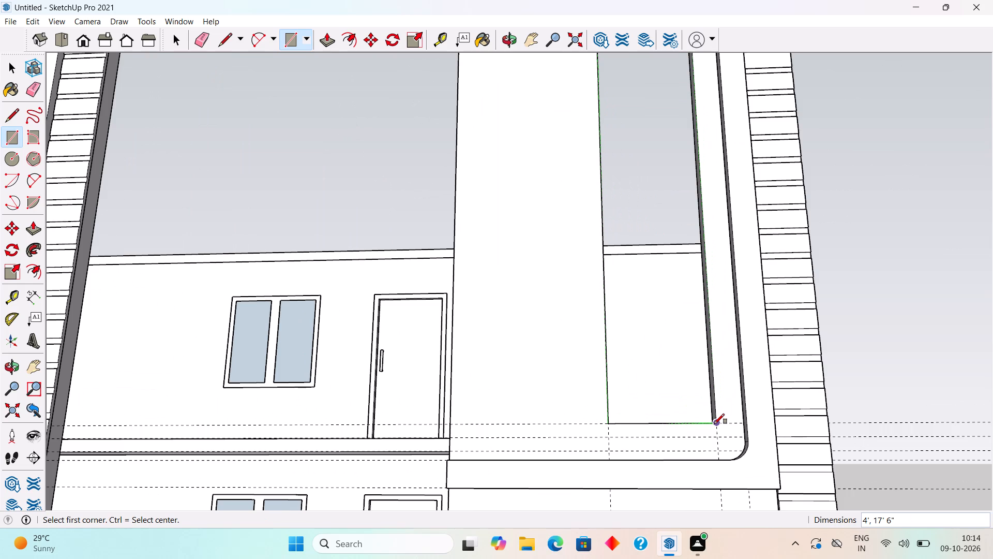
Offset the rectangle 3" inward and delete the inner face, leaving a frame outline in the second tower's opening.
key("f")
left_click(670, 420)
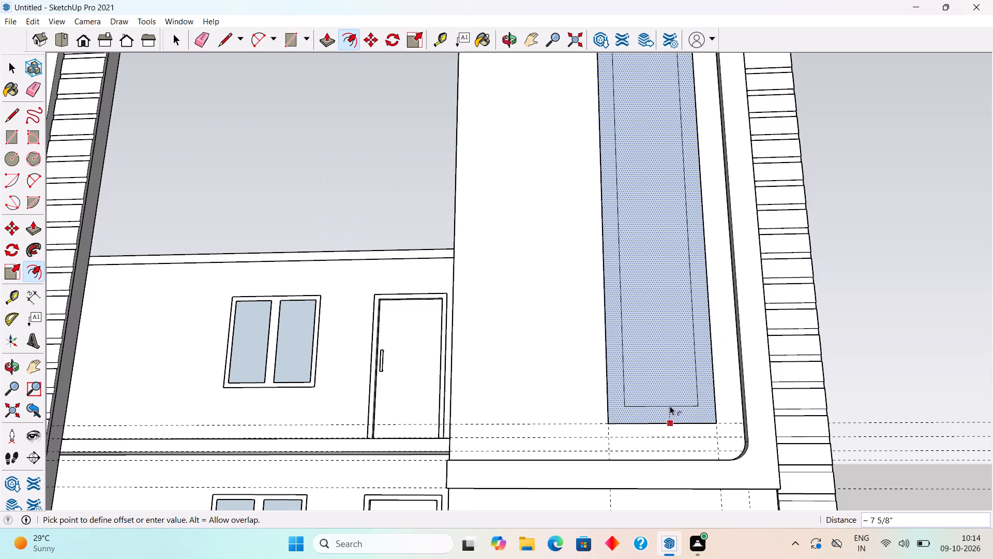
type("3\"")
key("Return")
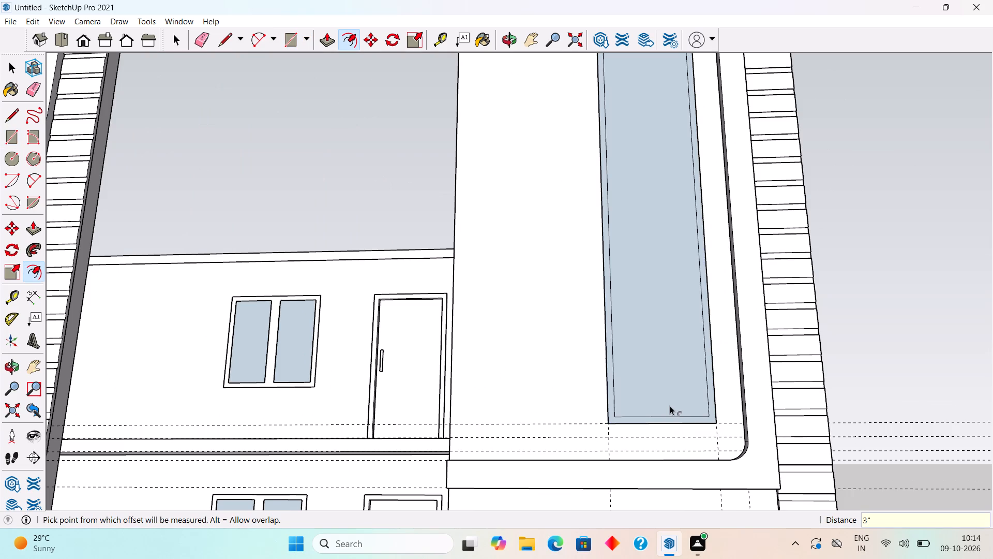
key("space")
left_click(674, 399)
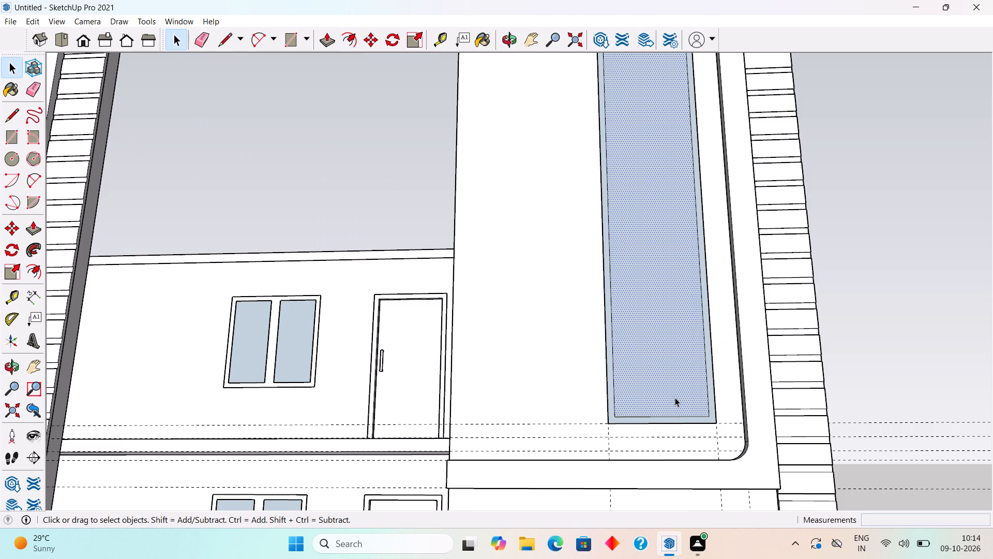
key("Delete")
Extrude the frame outline face 4" outward from the second tower's wall panel.
left_click(683, 420)
scroll(683, 420, "up", 4)
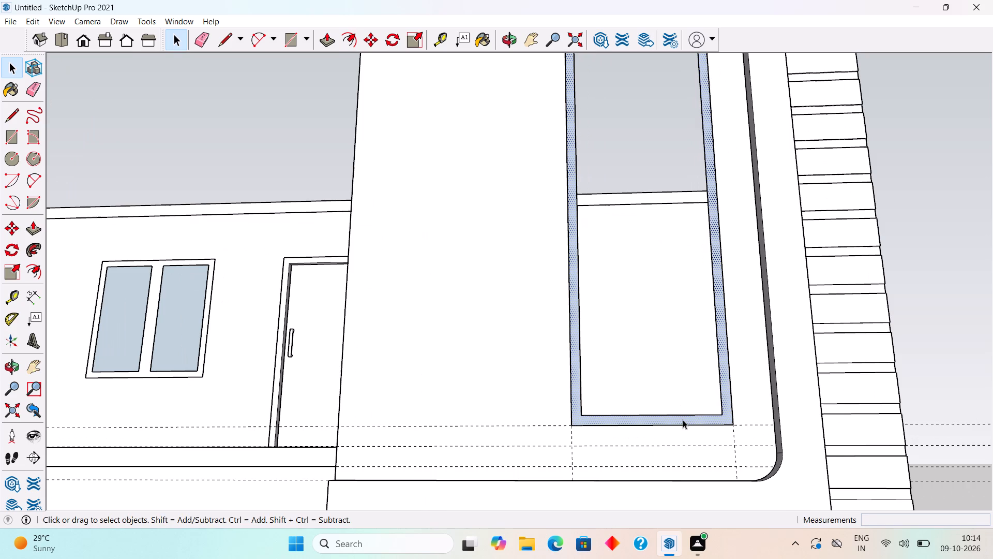
key("p")
left_click(683, 420)
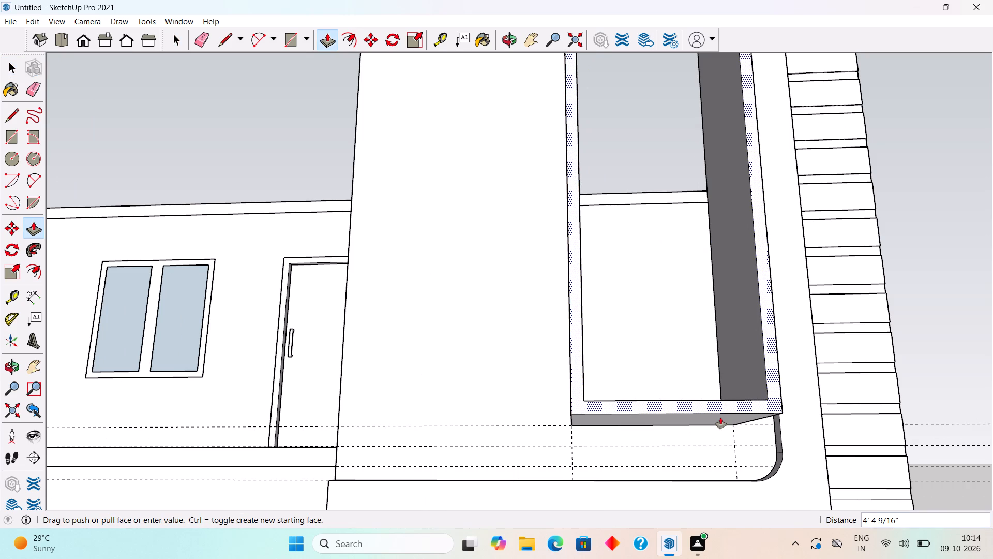
type("4\"")
key("Return")
key("space")
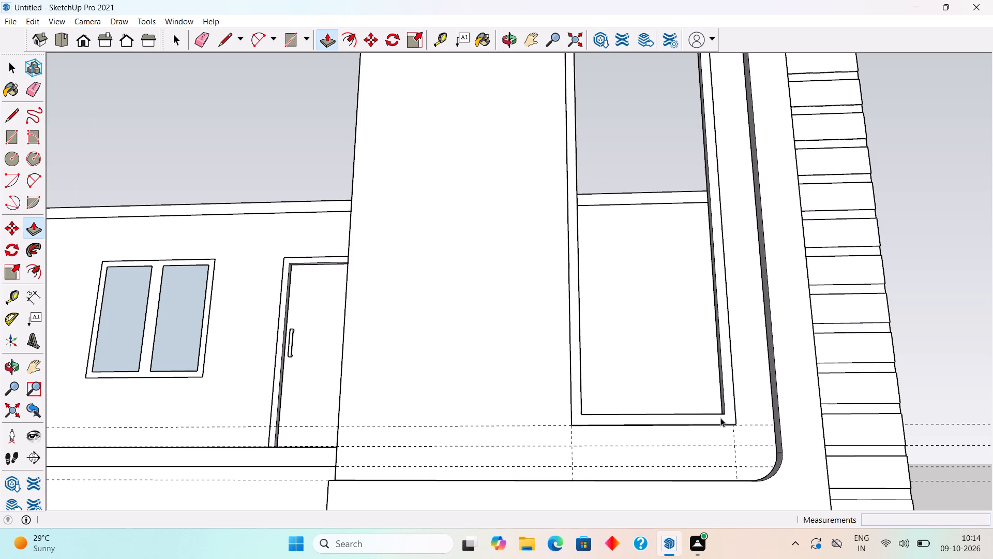
Make the extruded window frame in the second tower's opening a group.
triple_click(720, 417)
right_click(720, 417)
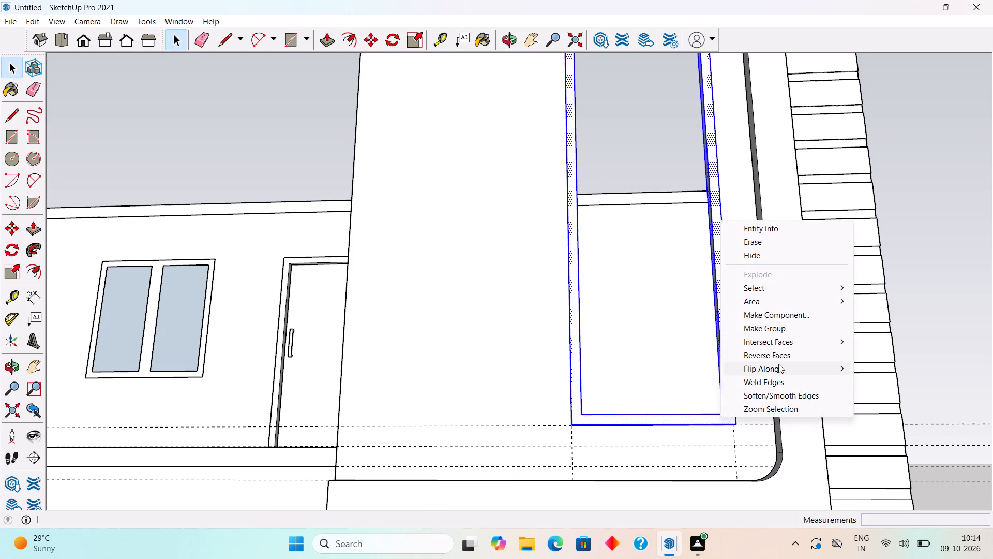
left_click(776, 327)
left_click_drag(645, 408, 698, 446)
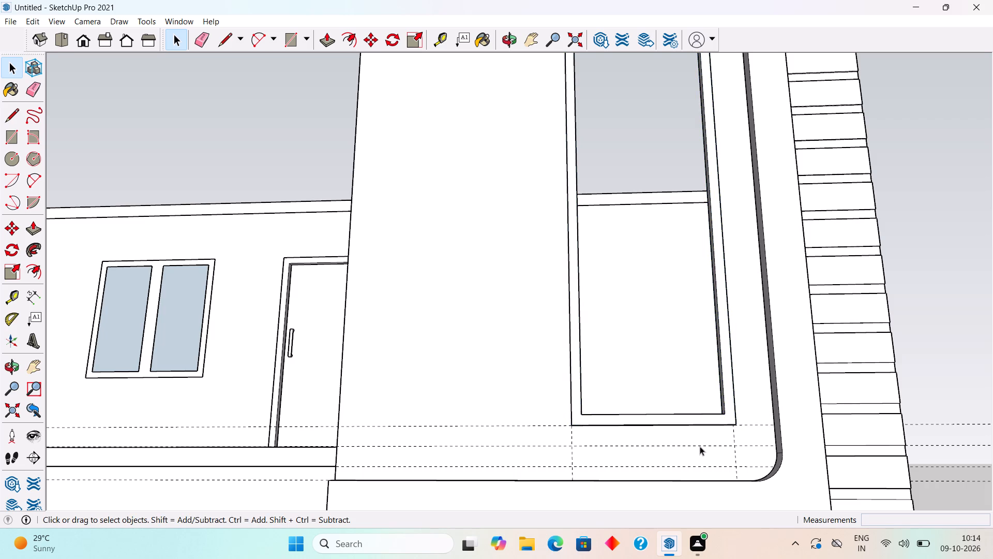
Move the second tower's window frame group 3" back into the opening.
middle_click_drag(638, 403, 681, 459)
scroll(636, 373, "down", 9)
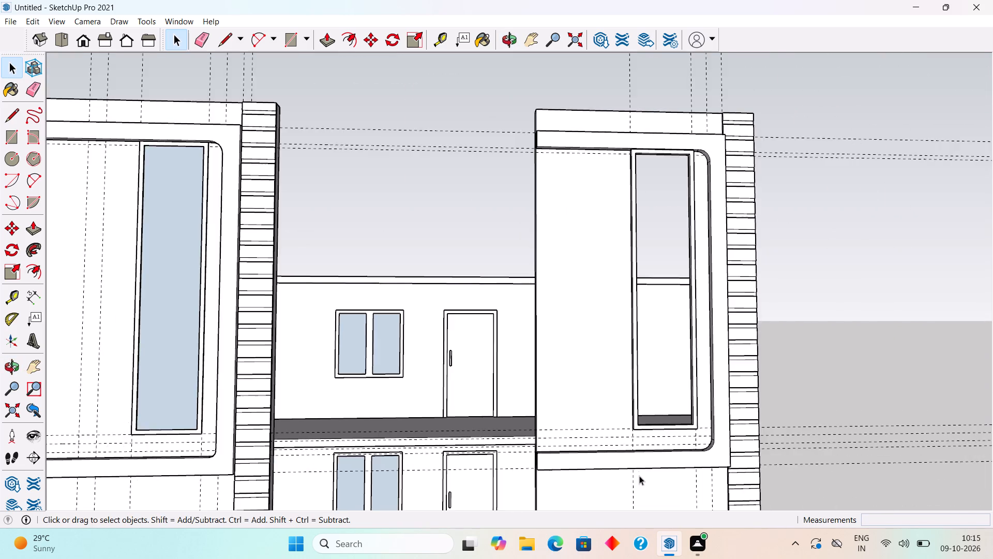
scroll(640, 476, "up", 15)
middle_click_drag(594, 342, 612, 403)
scroll(615, 403, "up", 7)
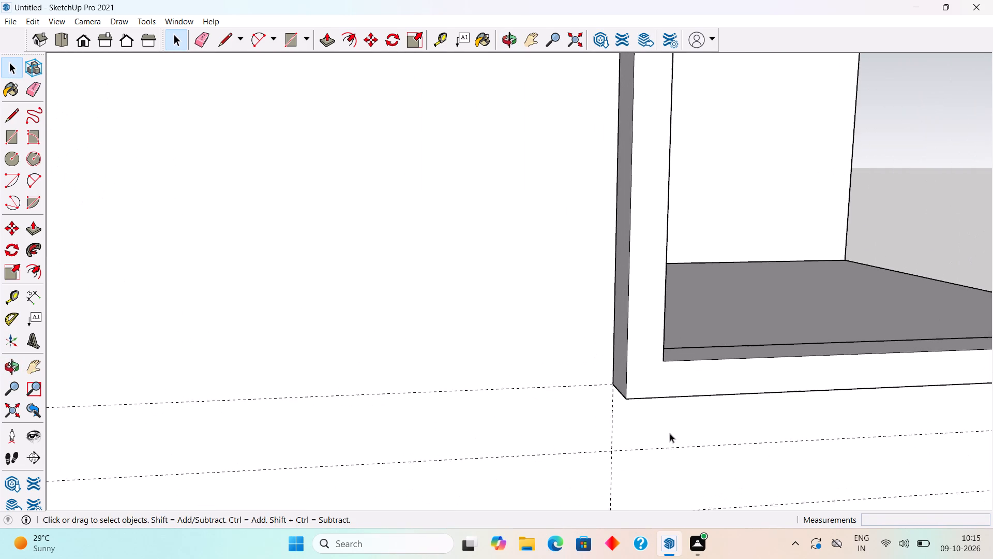
scroll(670, 433, "up", 1)
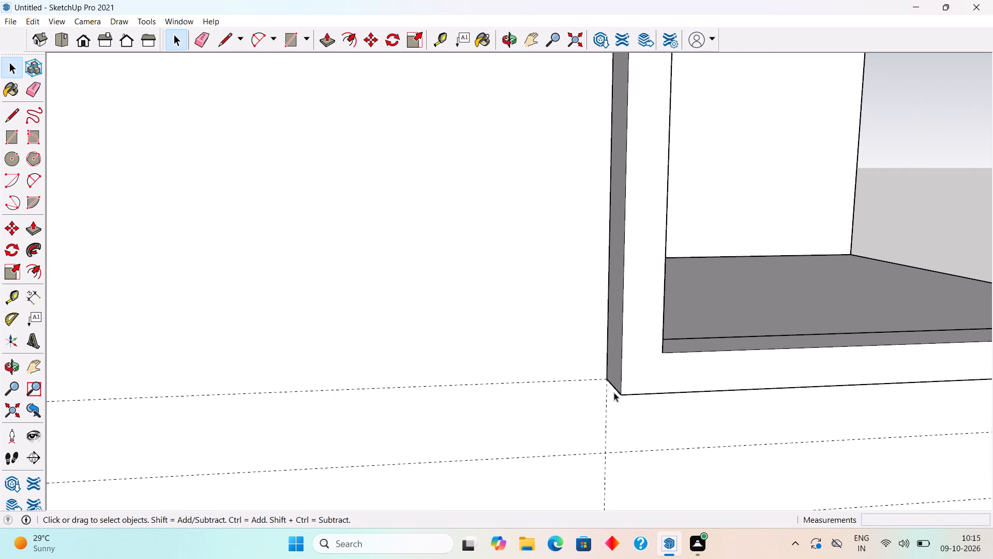
left_click(627, 376)
key("m")
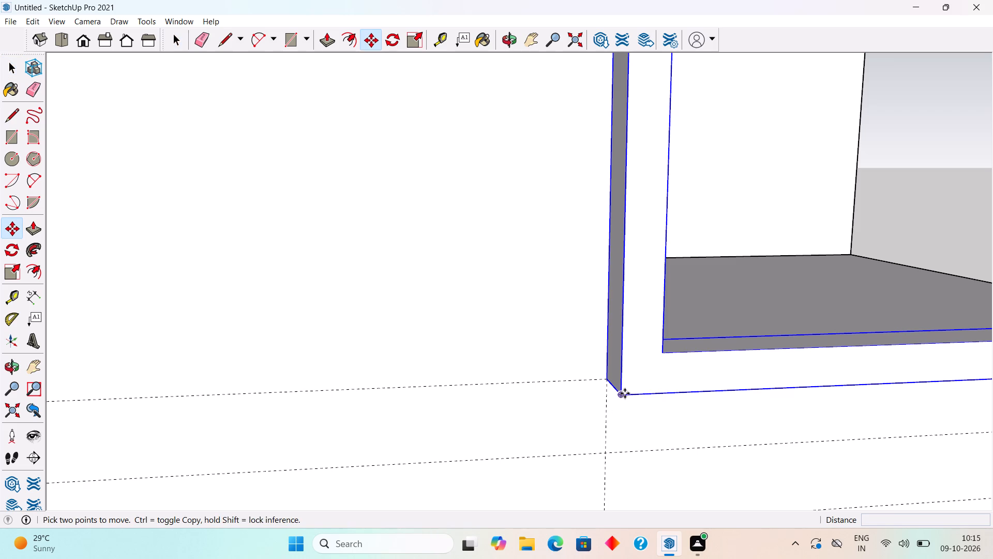
left_click(625, 393)
type("3\"")
key("Return")
key("space")
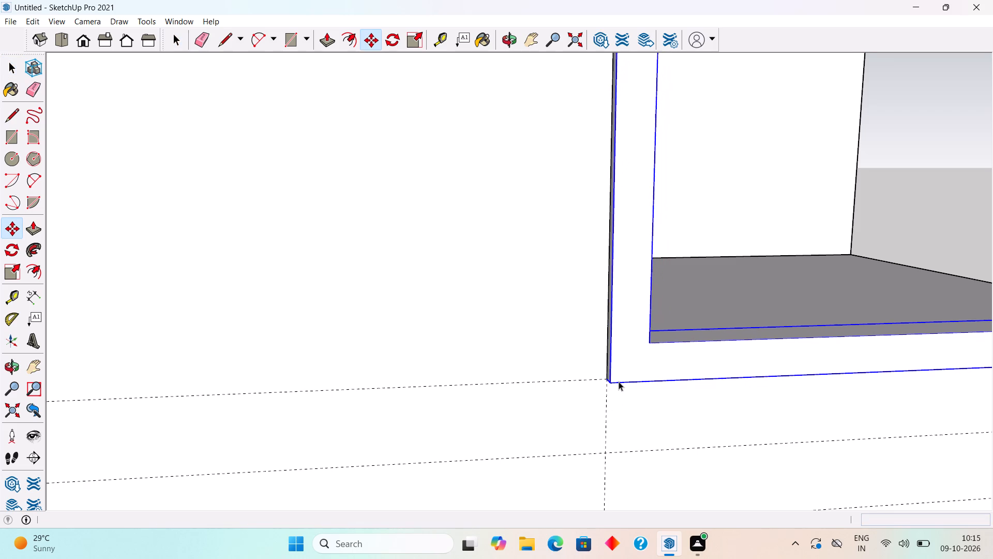
scroll(619, 381, "down", 2)
left_click(882, 222)
Draw a 17' tall glass rectangle between opposite inner corners of the second tower's window frame front.
scroll(880, 240, "down", 15)
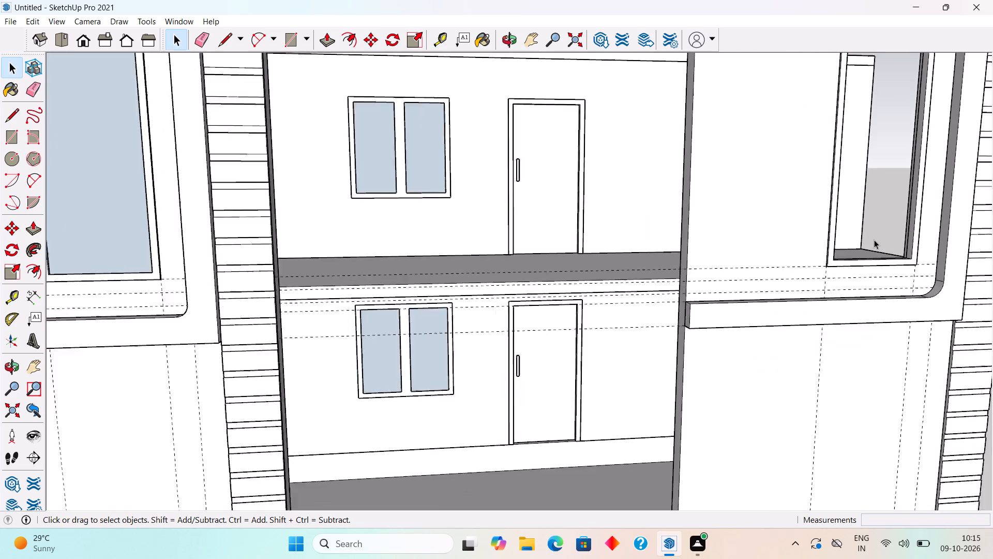
scroll(874, 240, "down", 20)
scroll(895, 102, "up", 11)
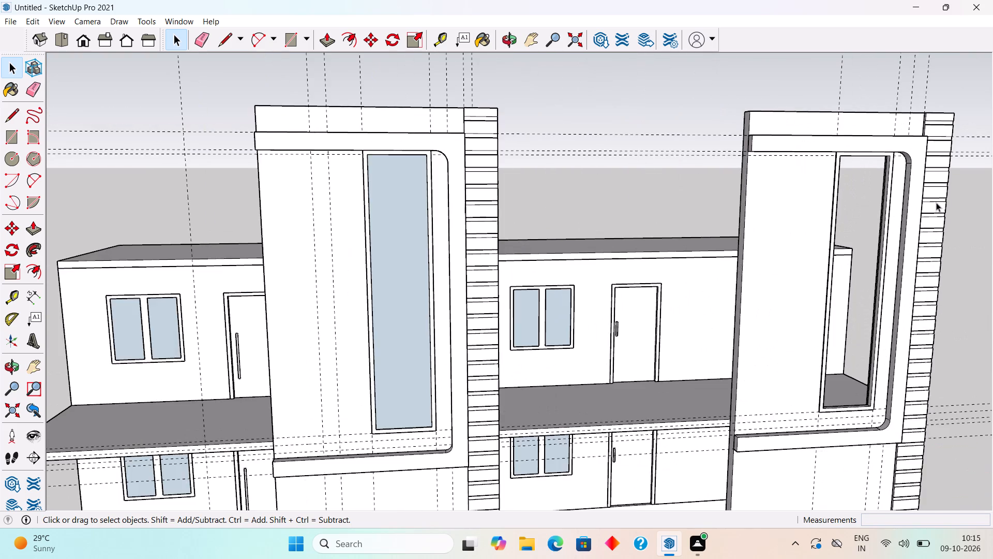
middle_click_drag(936, 202, 894, 205)
scroll(917, 298, "up", 4)
middle_click_drag(896, 371, 889, 351)
scroll(886, 356, "up", 3)
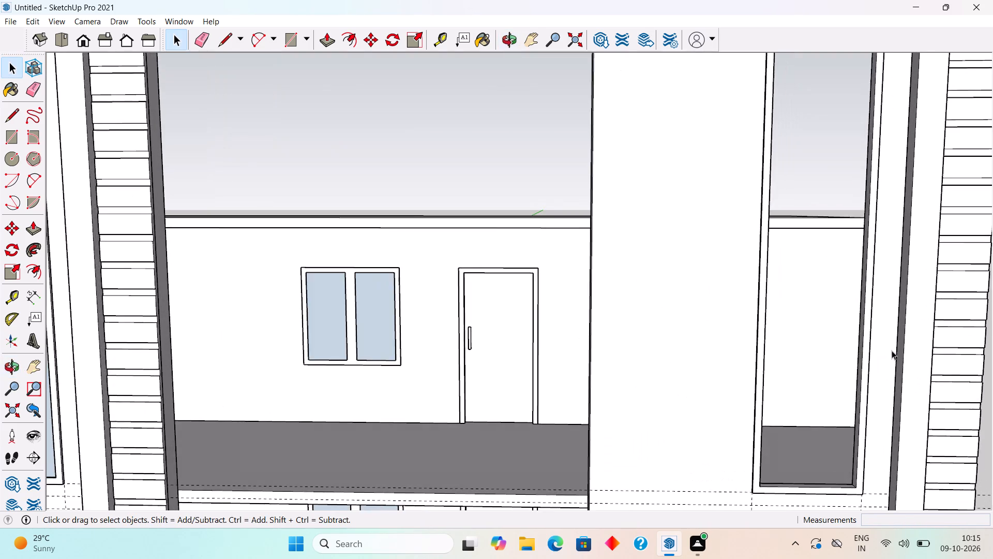
scroll(892, 350, "down", 4)
scroll(786, 80, "up", 4)
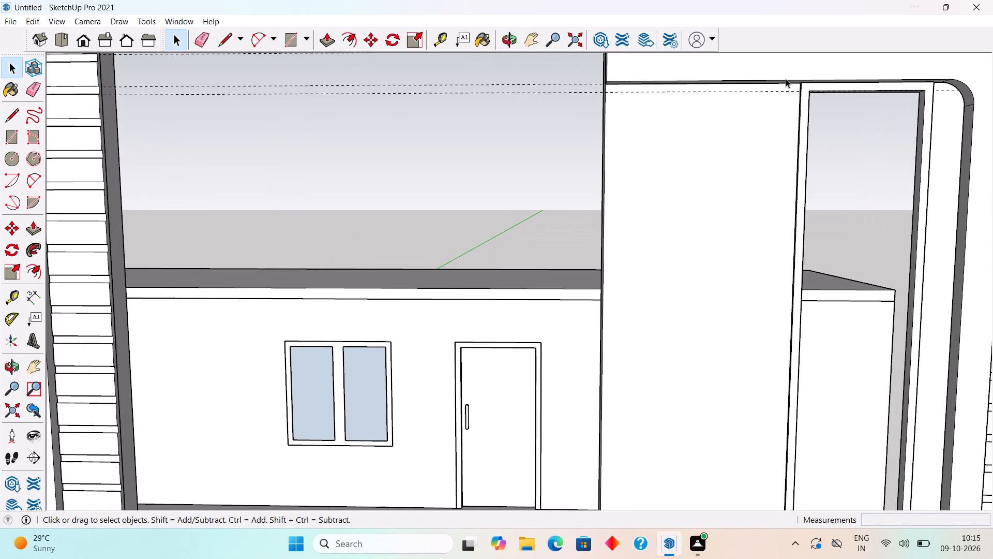
key("r")
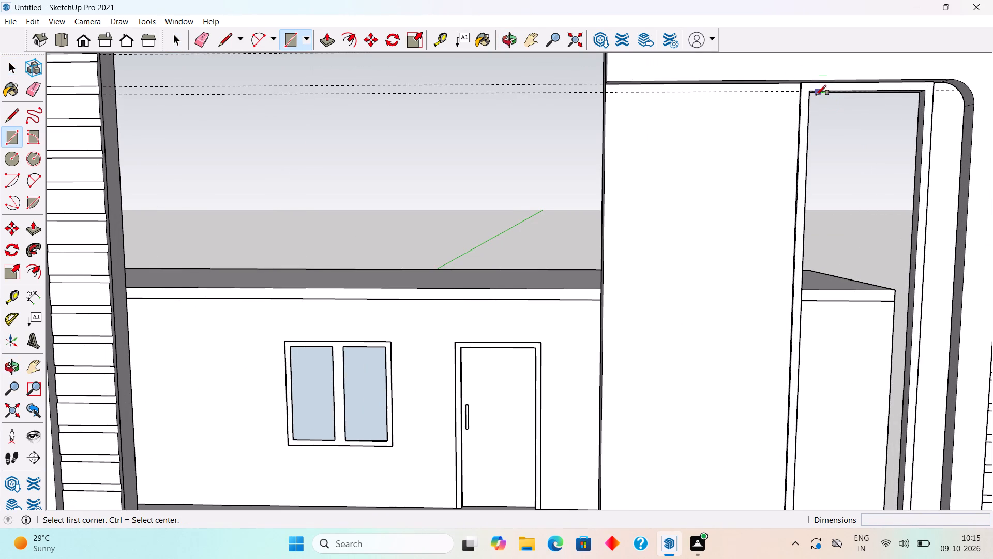
left_click(810, 94)
scroll(852, 170, "down", 9)
scroll(892, 351, "up", 6)
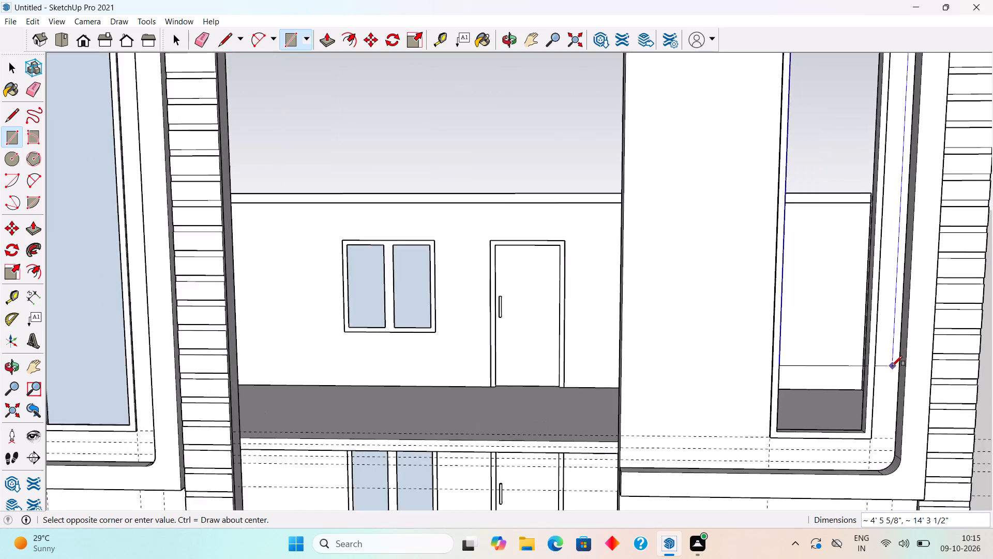
scroll(872, 462, "up", 4)
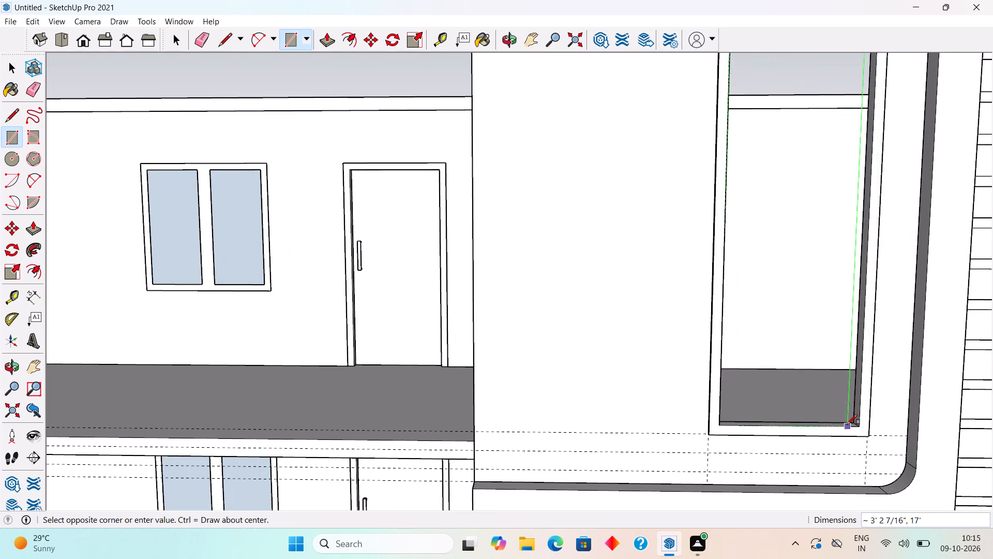
left_click(859, 424)
Make the glass rectangle in the second tower's window opening a group.
key("space")
triple_click(818, 392)
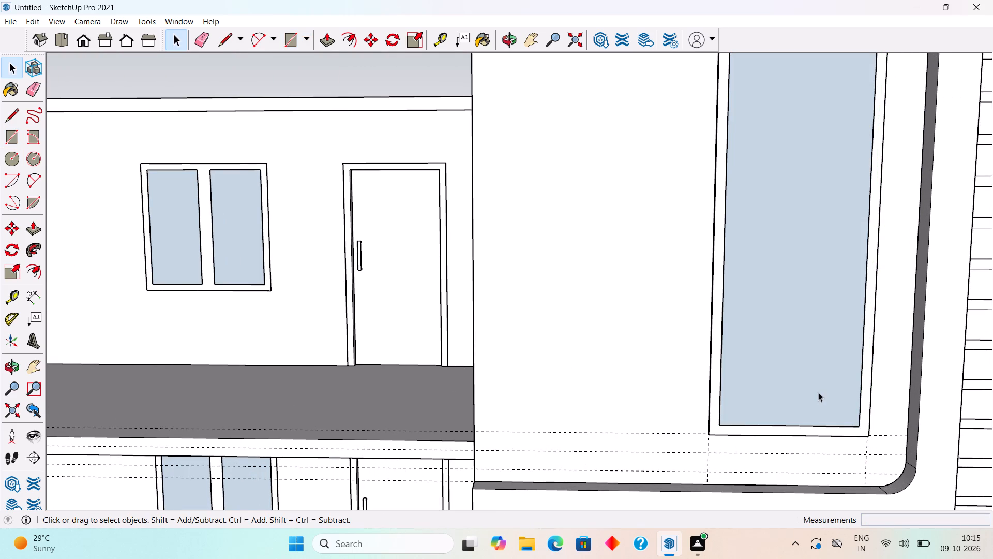
right_click(818, 392)
left_click(843, 313)
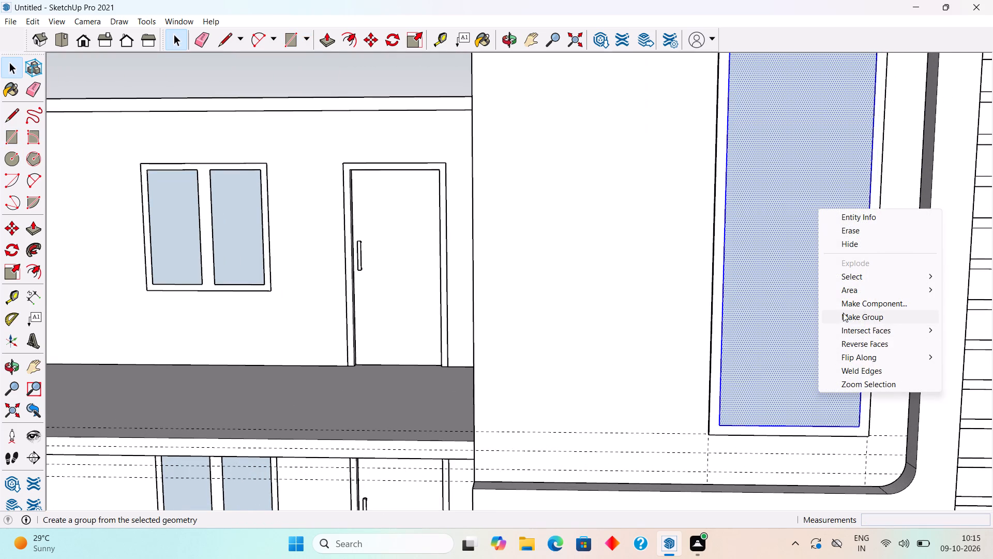
Move the second tower's glass pane group 1" back from the window frame's front face and deselect it.
scroll(758, 442, "up", 5)
middle_click_drag(657, 424, 706, 458)
scroll(791, 461, "up", 3)
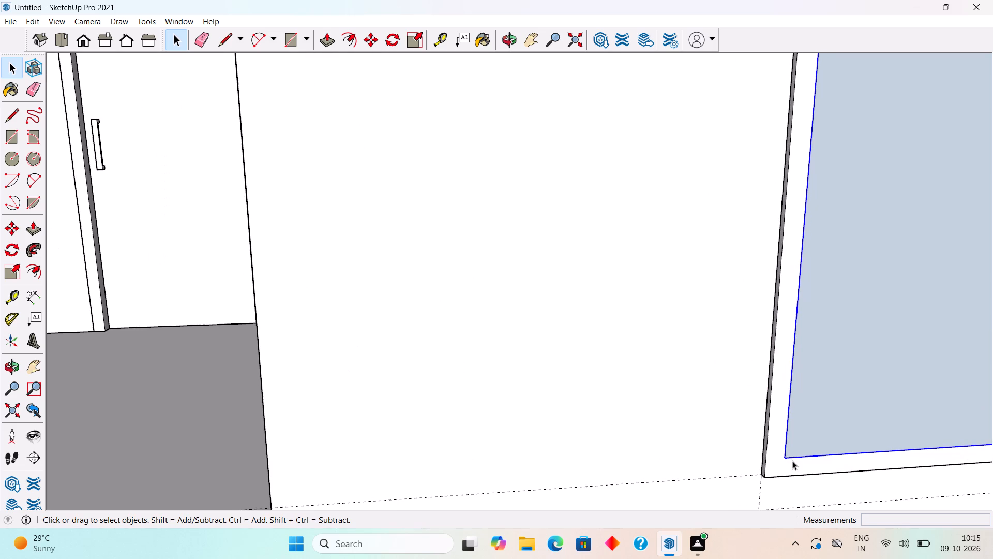
key("m")
left_click(786, 458)
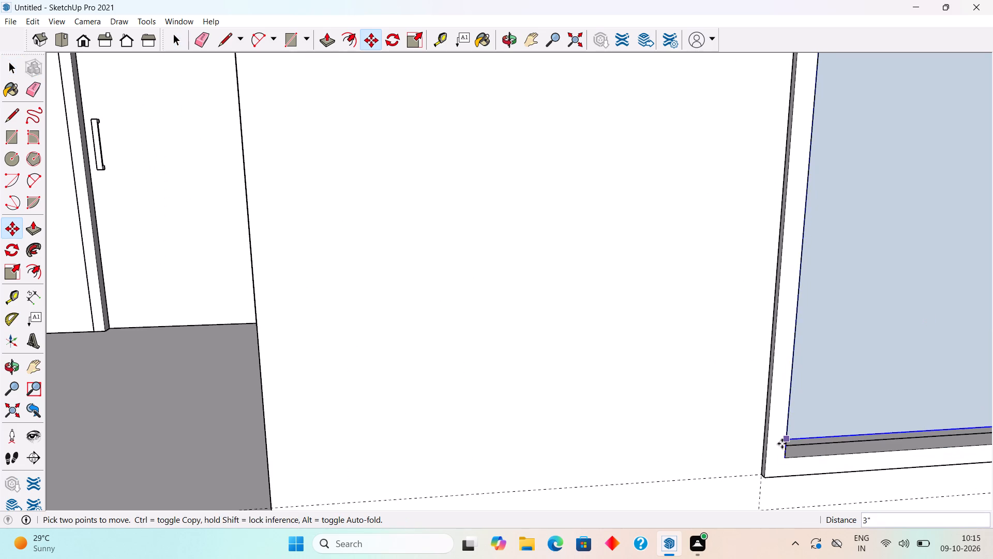
middle_click_drag(753, 442, 695, 435)
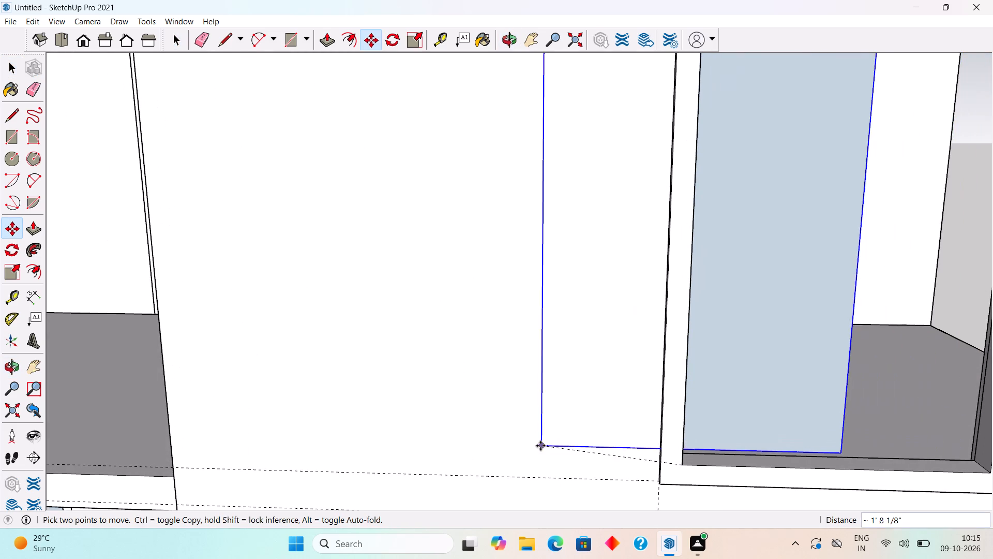
scroll(685, 455, "up", 5)
middle_click_drag(686, 454, 674, 454)
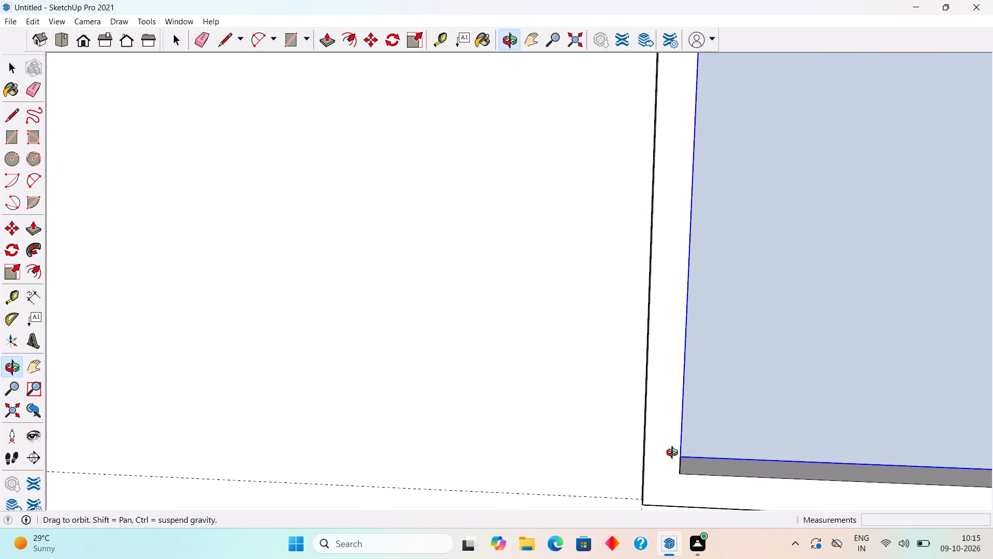
middle_click_drag(674, 454, 427, 342)
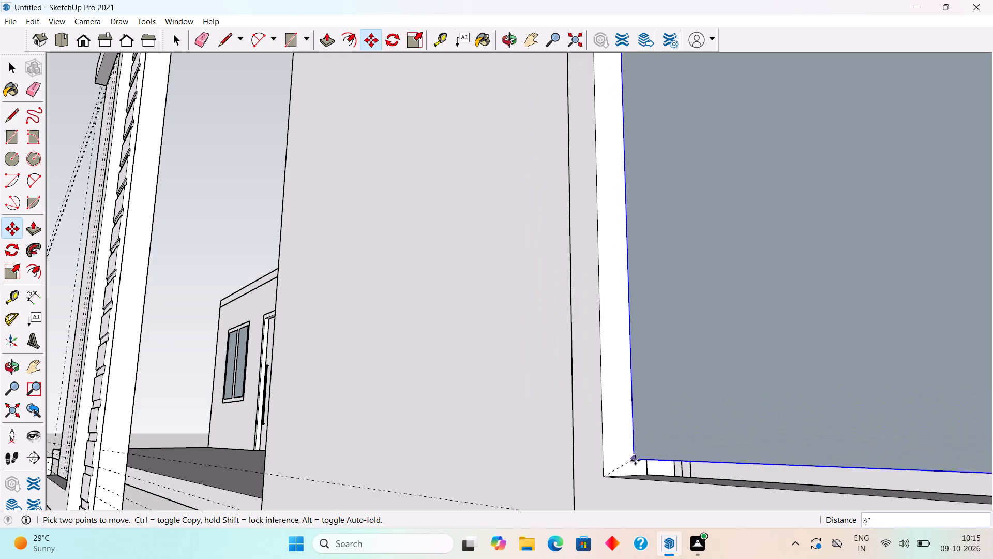
type("1\"")
key("Return")
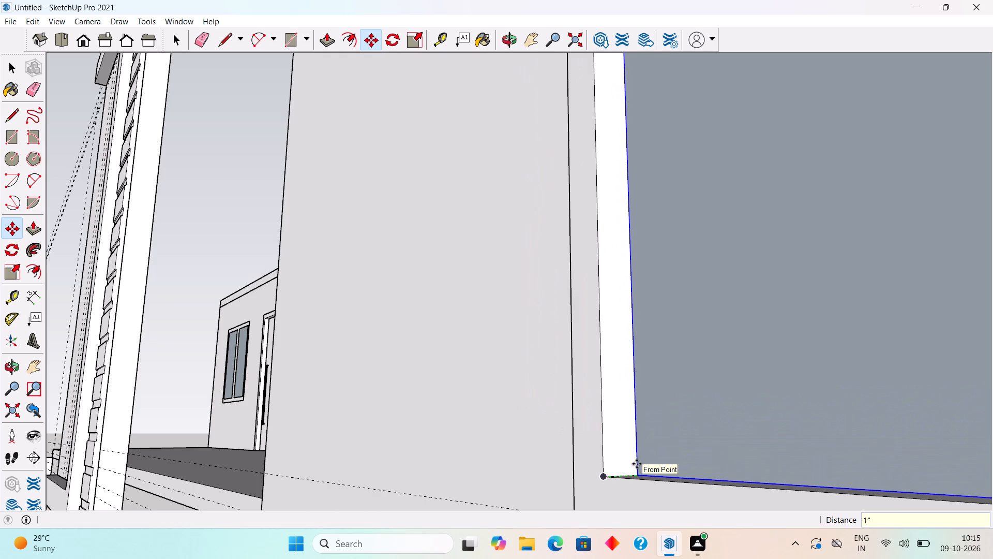
key("space")
scroll(740, 402, "down", 5)
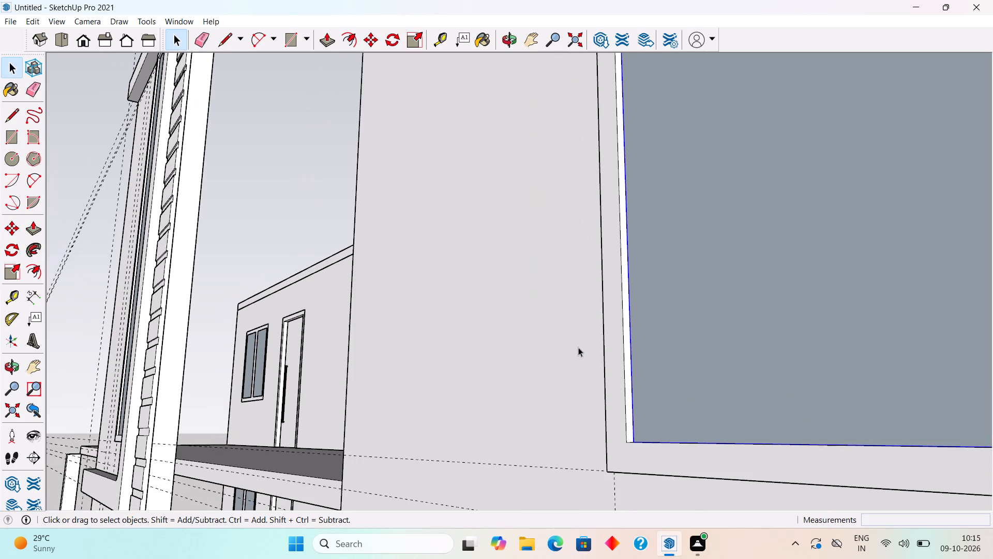
double_click(280, 219)
Delete the vertical guide line nearest the tall window on the first tower's plain wall panel.
scroll(280, 219, "down", 18)
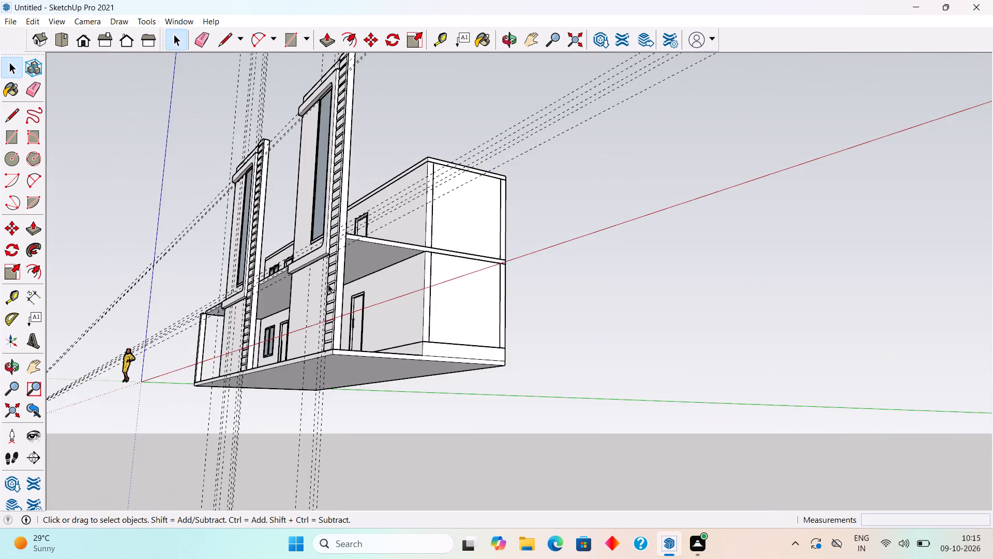
middle_click_drag(342, 301, 586, 378)
scroll(503, 384, "down", 1)
scroll(552, 380, "down", 1)
middle_click_drag(409, 324, 518, 332)
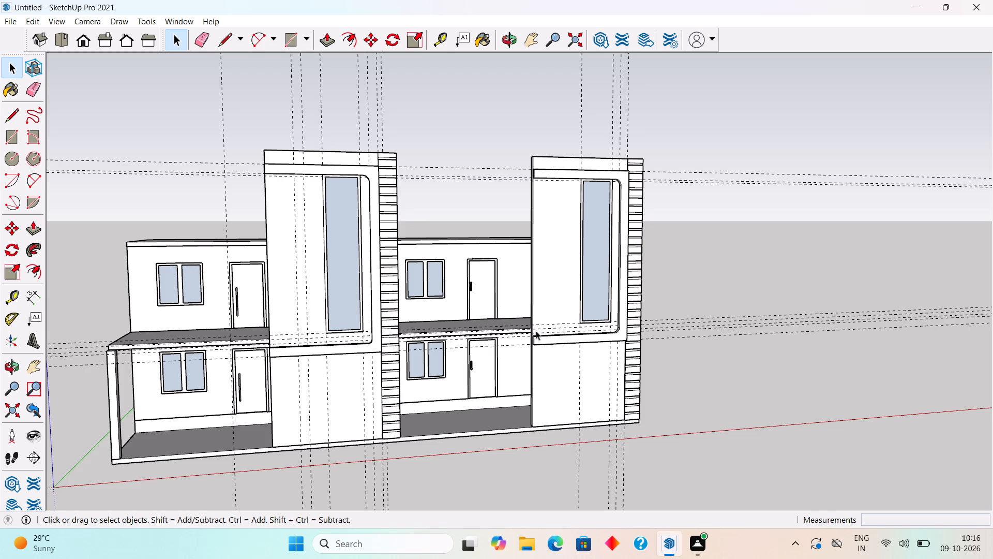
middle_click_drag(308, 296, 331, 367)
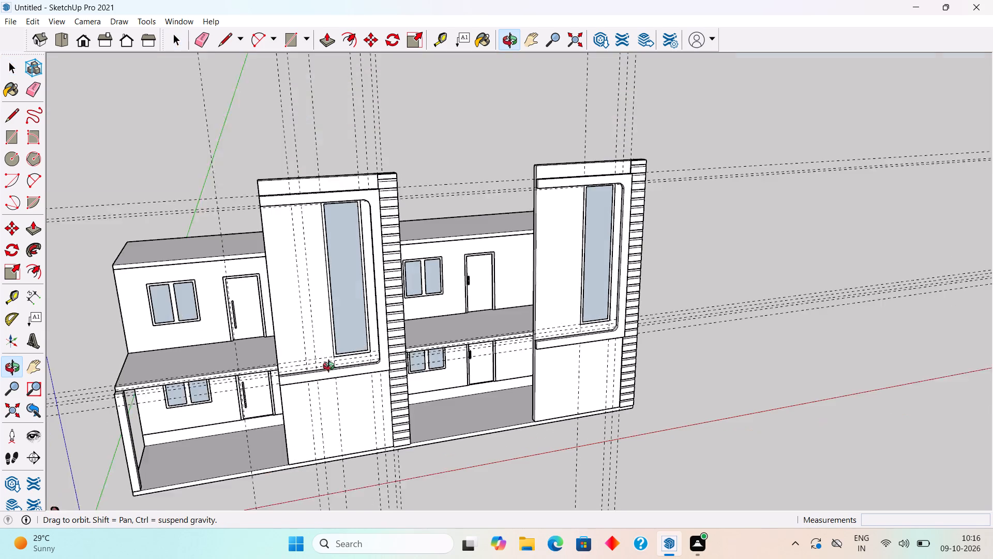
middle_click_drag(331, 367, 337, 381)
scroll(337, 380, "up", 4)
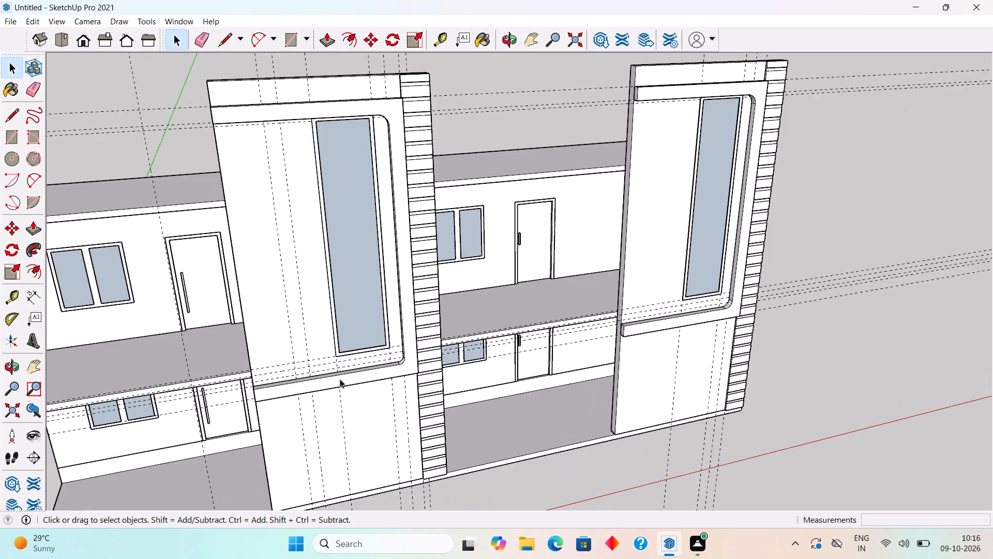
scroll(345, 361, "up", 1)
scroll(304, 314, "up", 8)
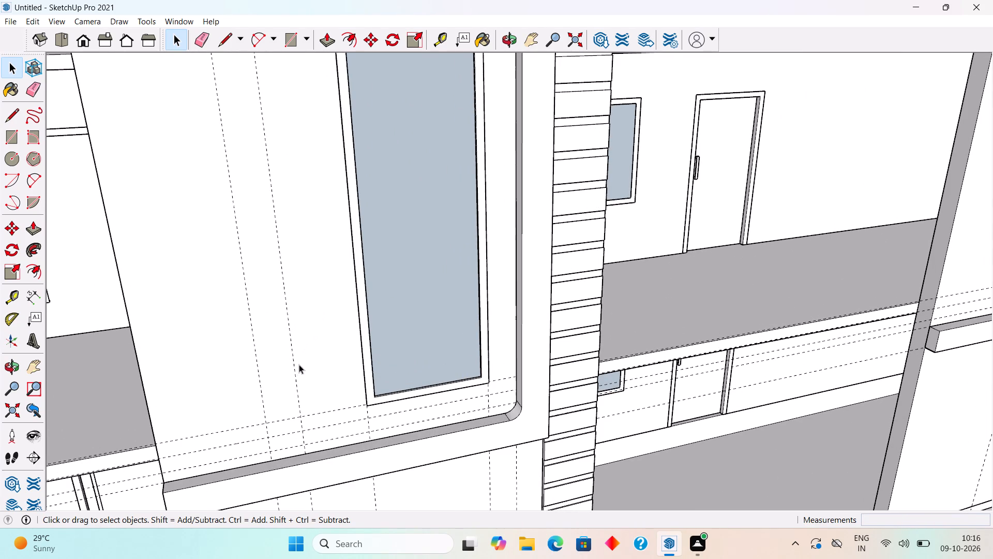
left_click(296, 369)
scroll(296, 368, "down", 9)
scroll(303, 360, "up", 1)
scroll(303, 360, "down", 11)
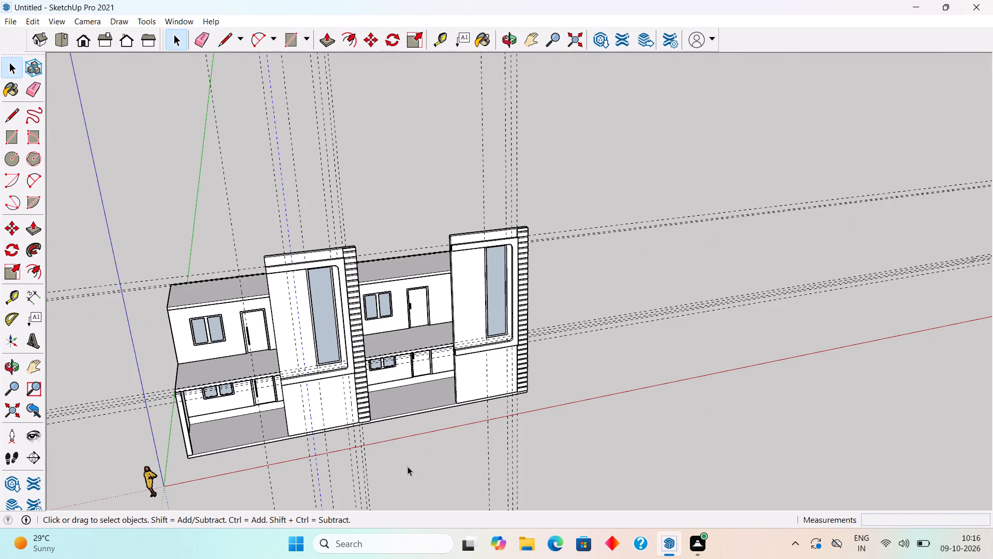
left_click(408, 466)
scroll(368, 451, "up", 5)
left_click(303, 392)
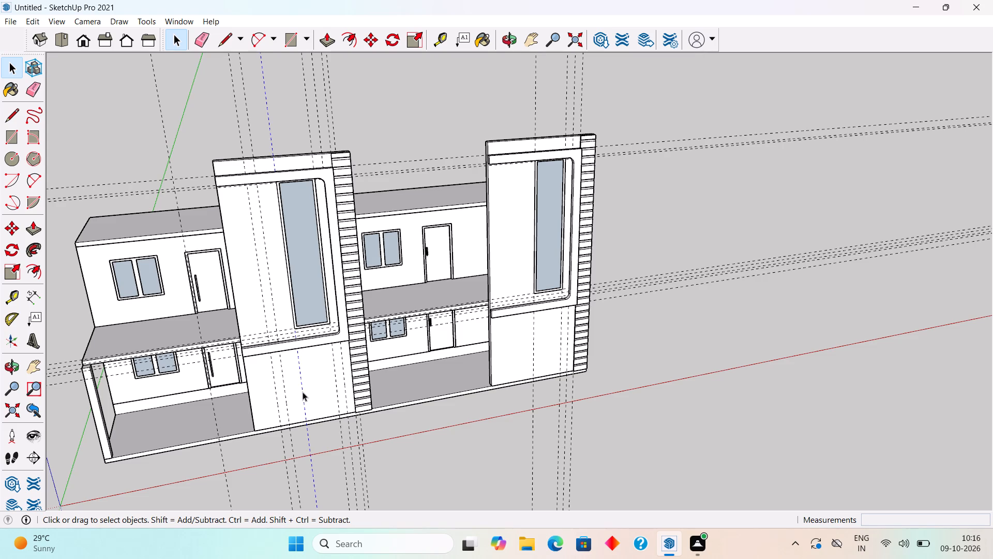
key("Delete")
Delete one vertical guide line beside the grooved strip on the second tower's lower wall and one on the first tower's.
middle_click_drag(320, 445, 311, 370)
scroll(311, 370, "up", 1)
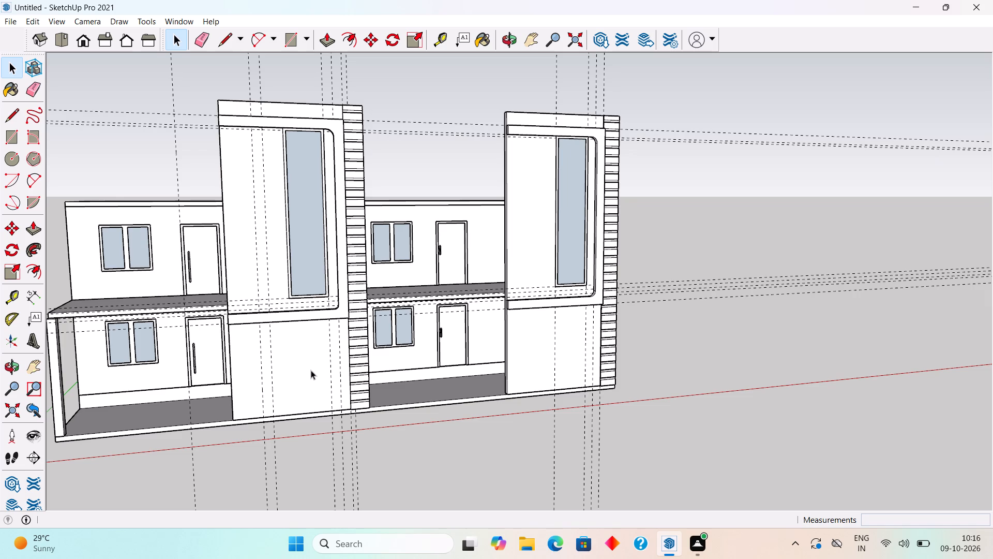
middle_click_drag(589, 398, 581, 396)
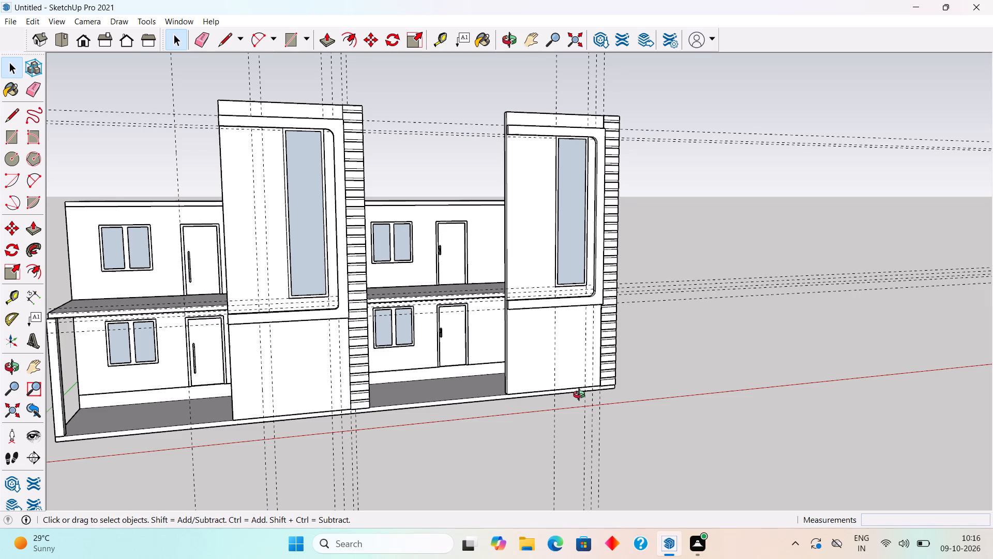
middle_click_drag(581, 396, 434, 400)
scroll(595, 357, "up", 4)
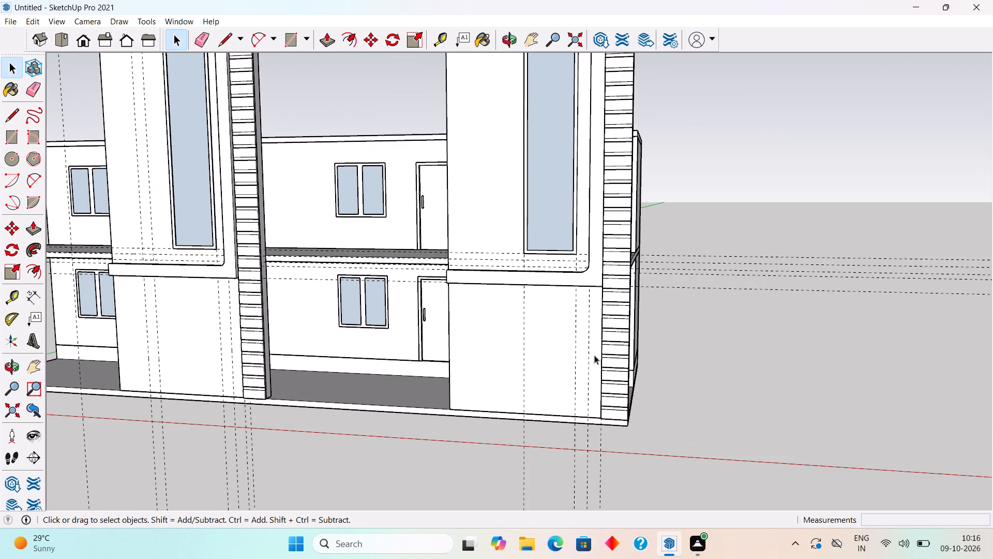
left_click(589, 382)
key("Delete")
left_click(233, 380)
key("Delete")
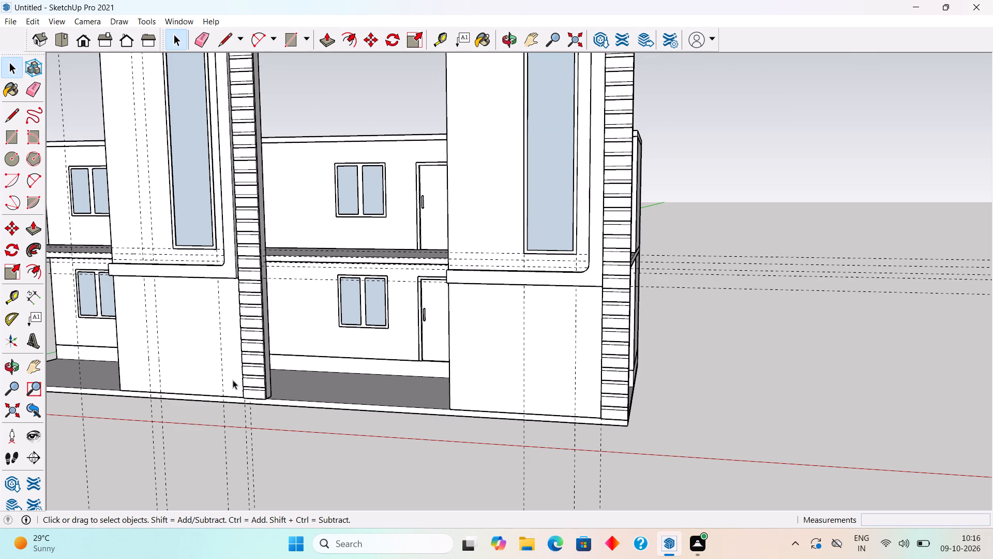
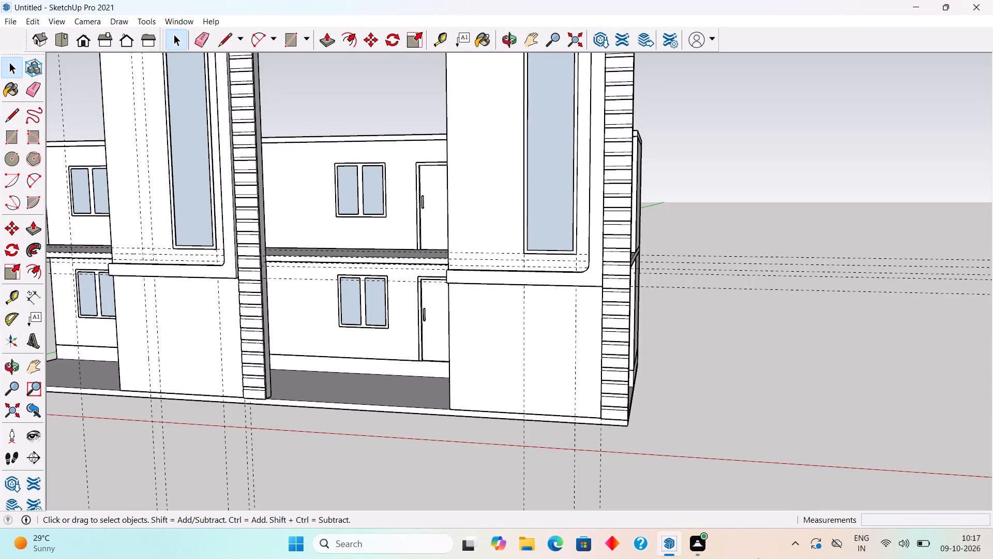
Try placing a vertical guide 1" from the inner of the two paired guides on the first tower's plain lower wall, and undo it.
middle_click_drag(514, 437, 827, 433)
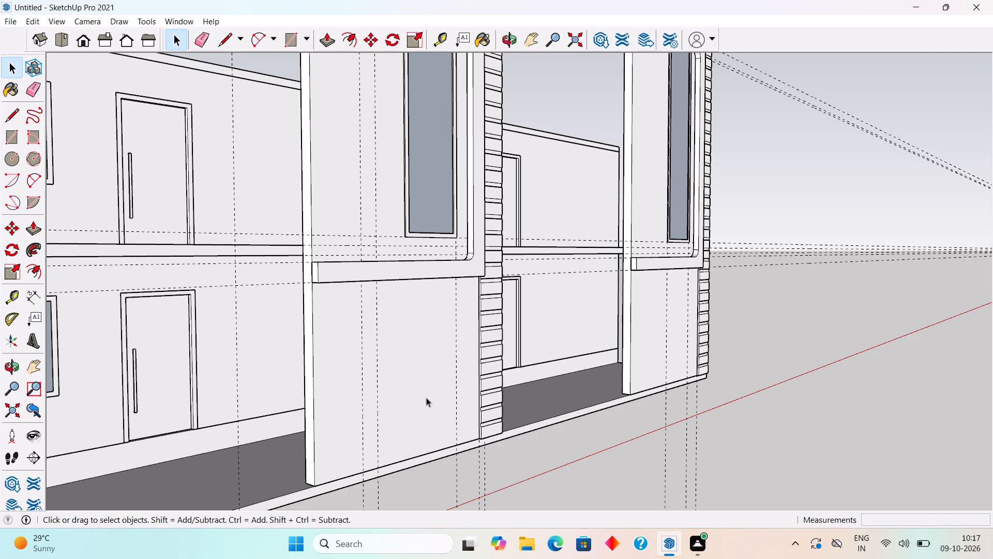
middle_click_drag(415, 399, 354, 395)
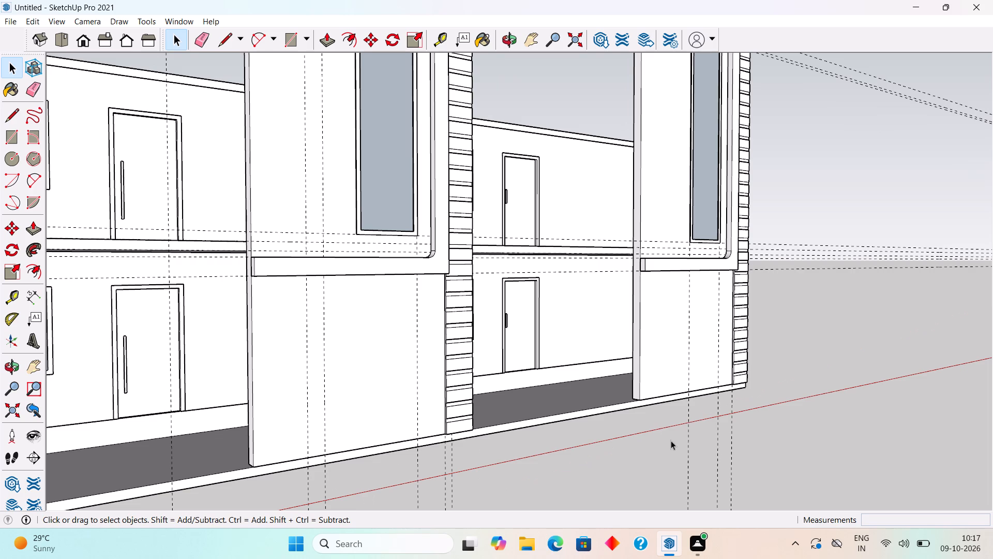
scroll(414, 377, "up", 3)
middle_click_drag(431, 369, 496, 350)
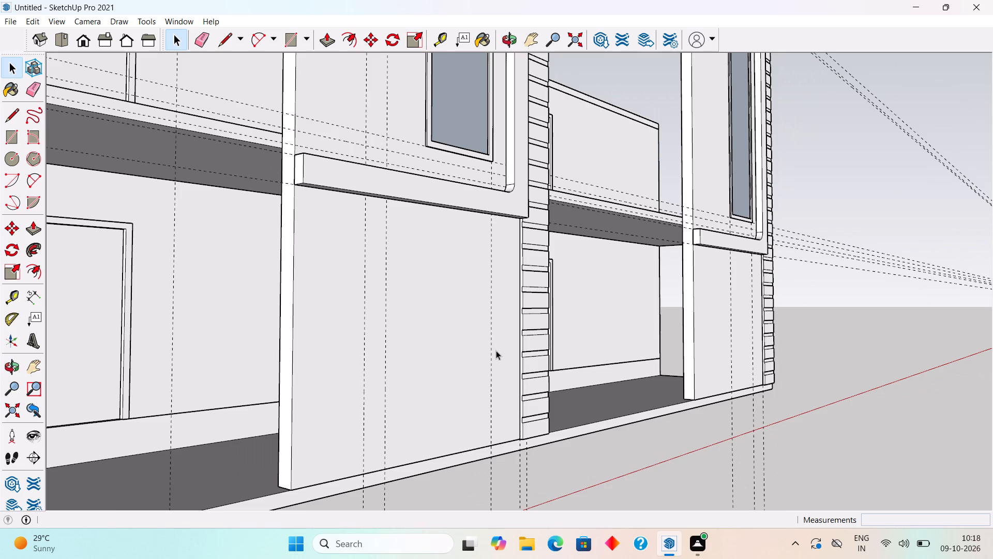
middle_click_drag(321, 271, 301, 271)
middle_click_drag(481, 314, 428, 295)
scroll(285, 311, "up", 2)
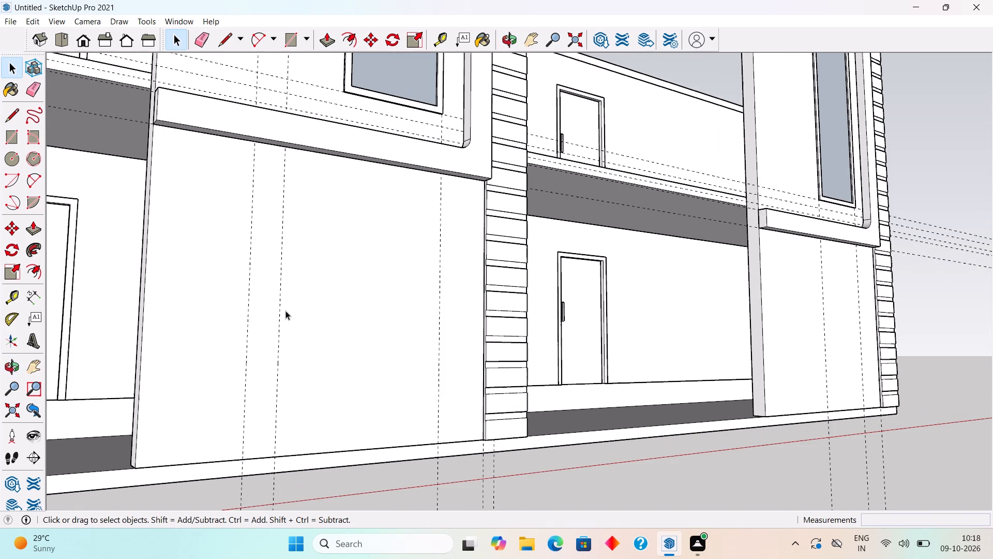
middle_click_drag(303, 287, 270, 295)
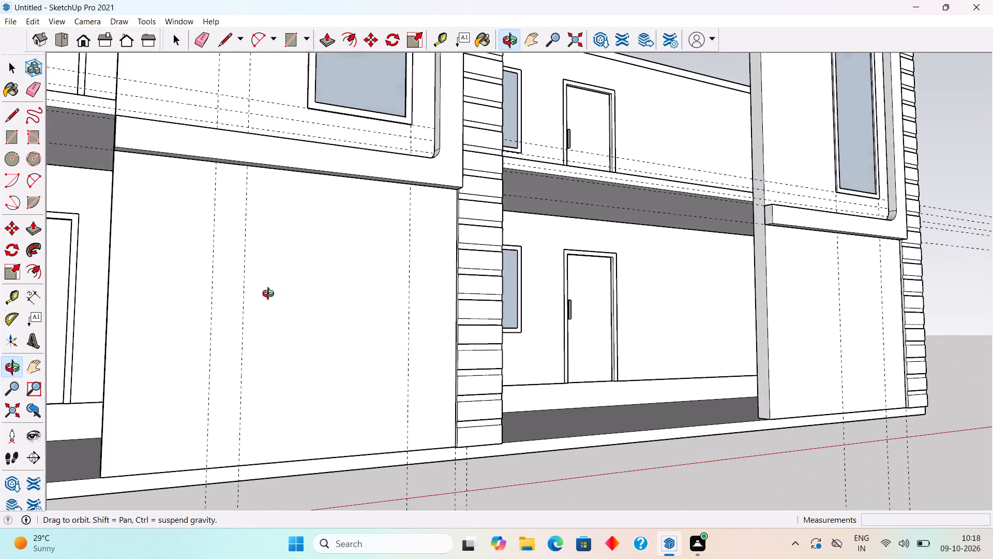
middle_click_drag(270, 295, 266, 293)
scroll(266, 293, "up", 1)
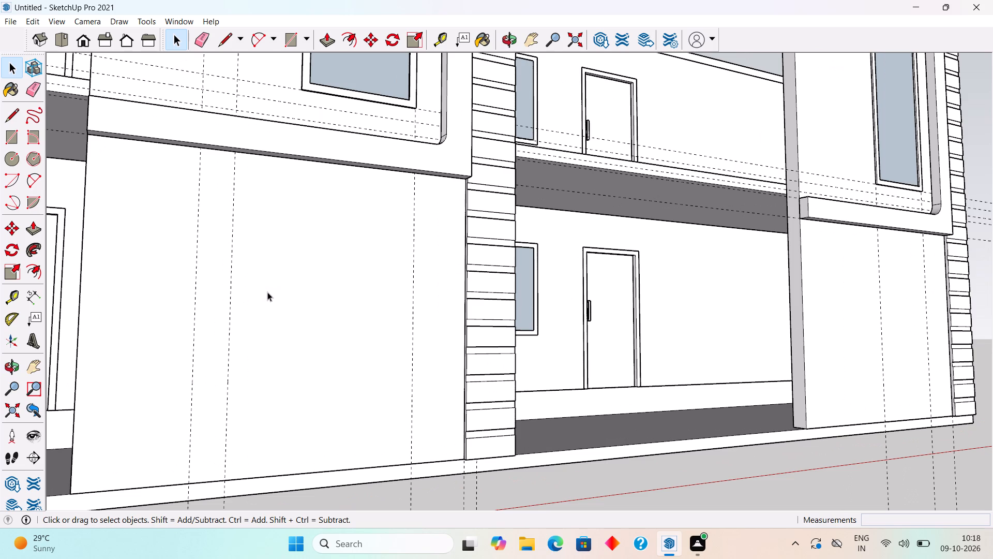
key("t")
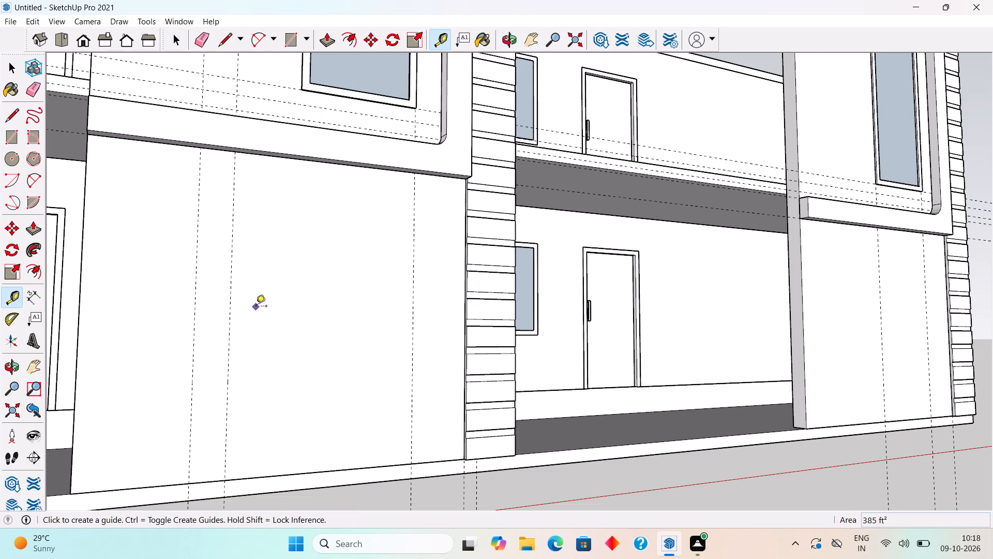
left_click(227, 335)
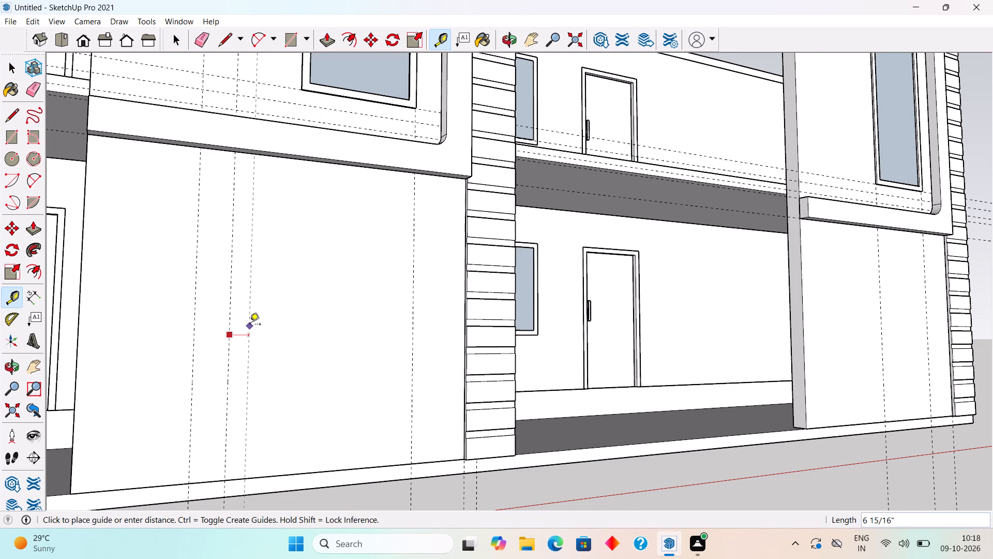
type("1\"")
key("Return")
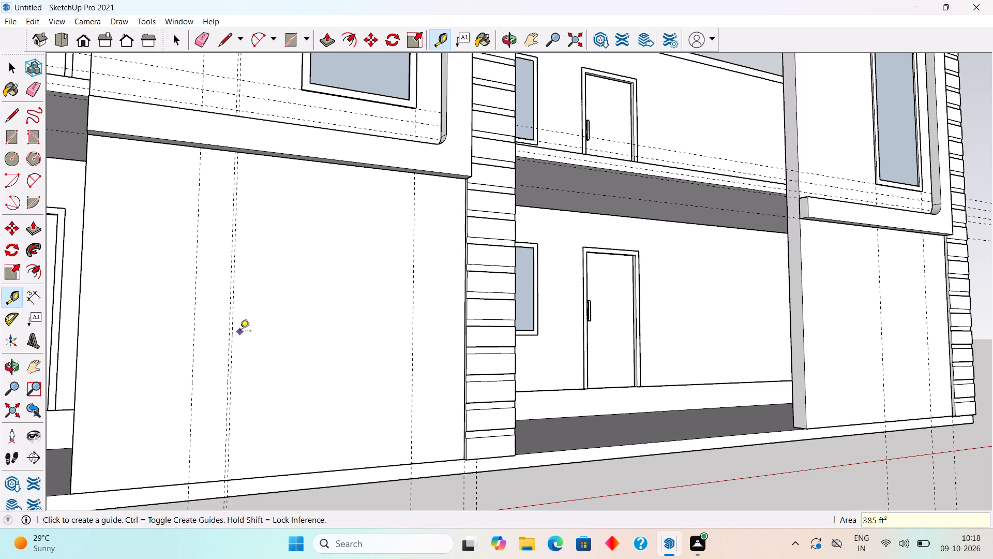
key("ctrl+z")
Add a vertical guide 2" inward from the inner paired guide on the first tower's lower wall, and another 1" beyond it.
scroll(306, 352, "down", 5)
middle_click_drag(335, 364, 287, 391)
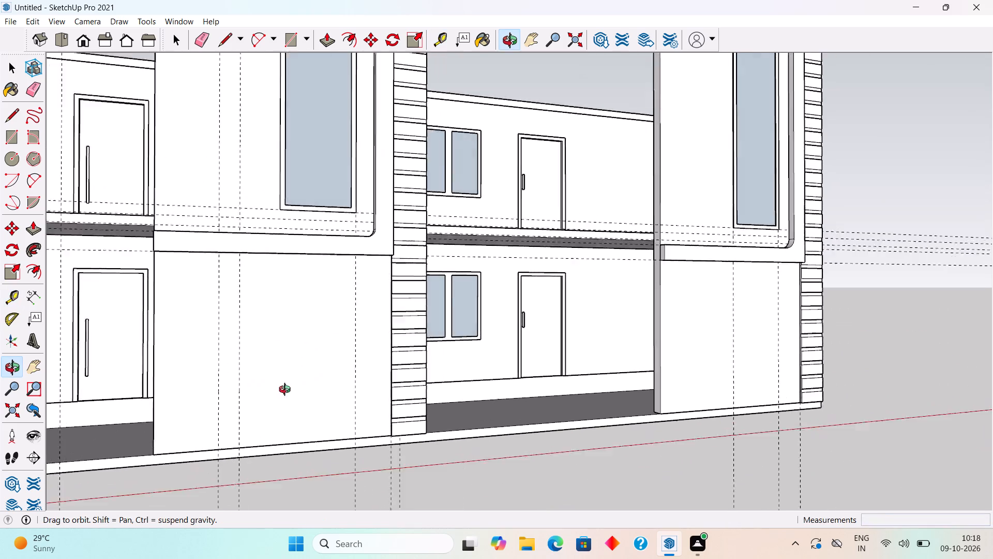
middle_click_drag(287, 391, 259, 391)
scroll(230, 393, "up", 5)
left_click(212, 402)
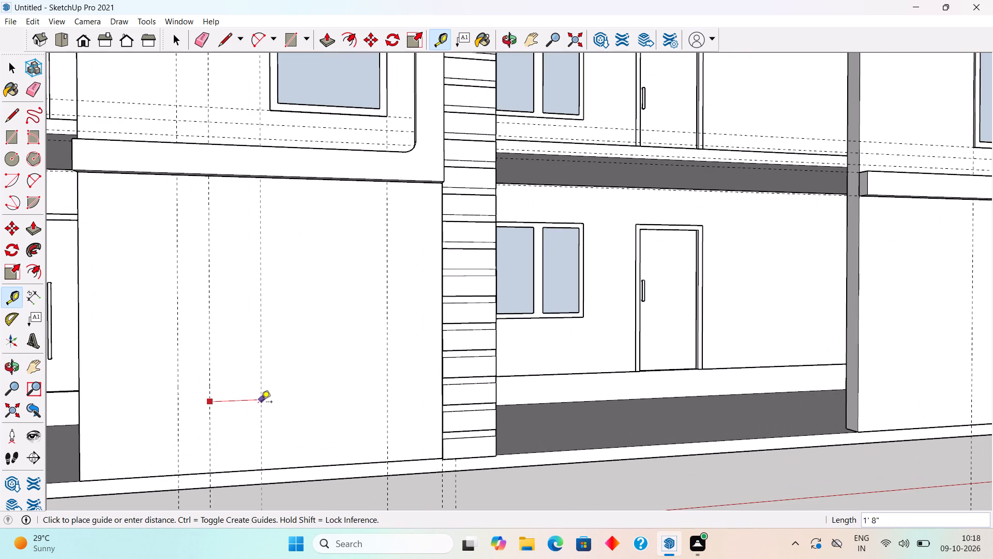
type("2\"")
key("Return")
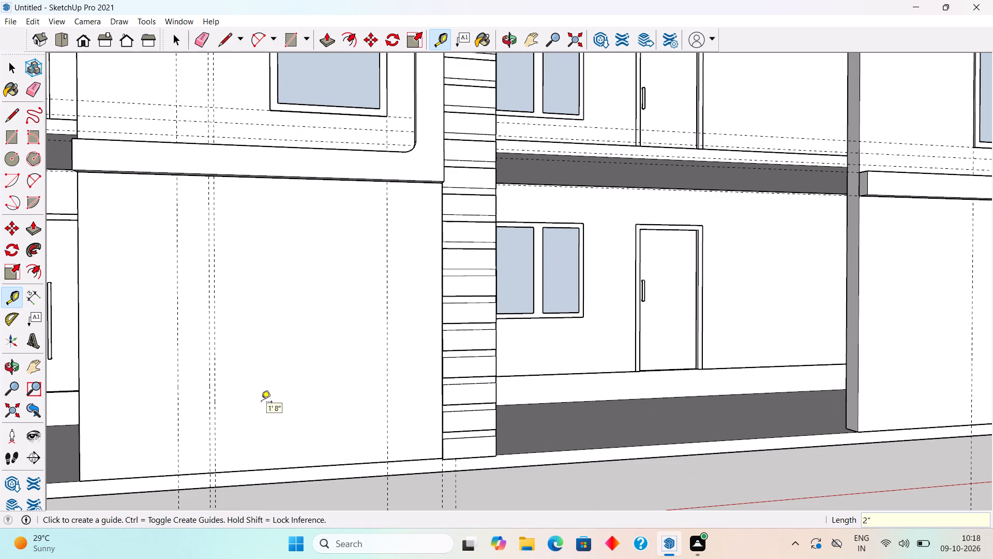
left_click(214, 420)
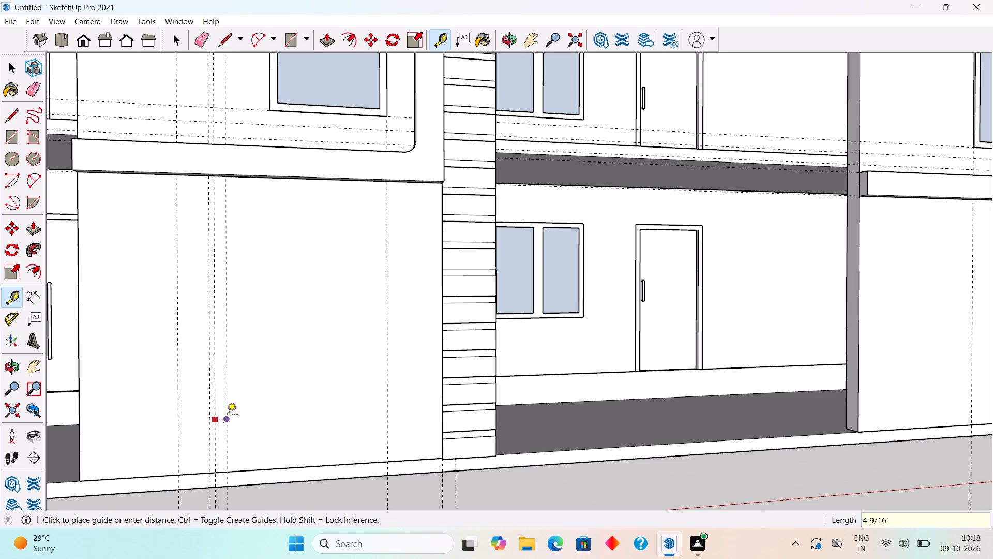
type("1\"")
key("Return")
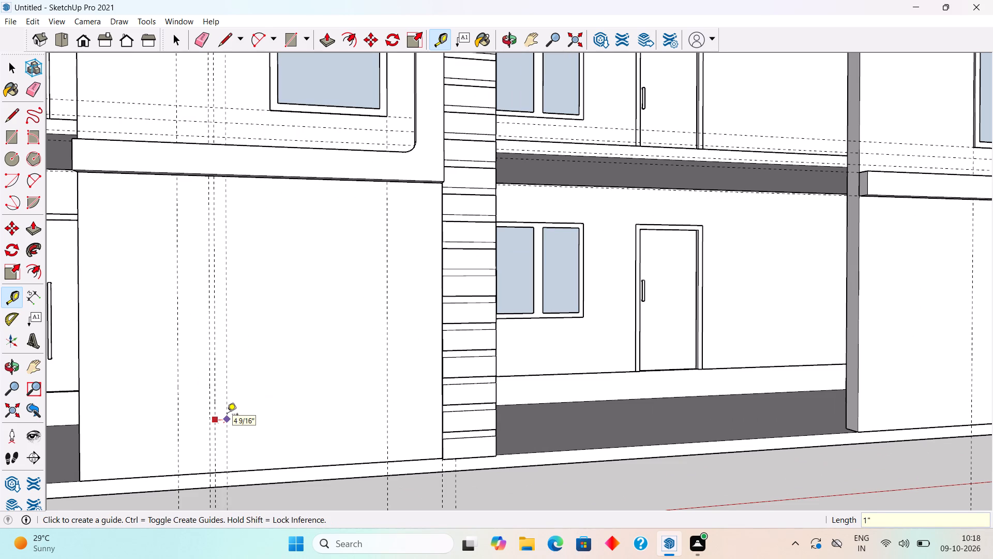
key("space")
Array-copy the new 1"-wide guide pair 20 times at 3" spacing across the first tower's lower wall, toward the grooved strip.
scroll(207, 468, "up", 4)
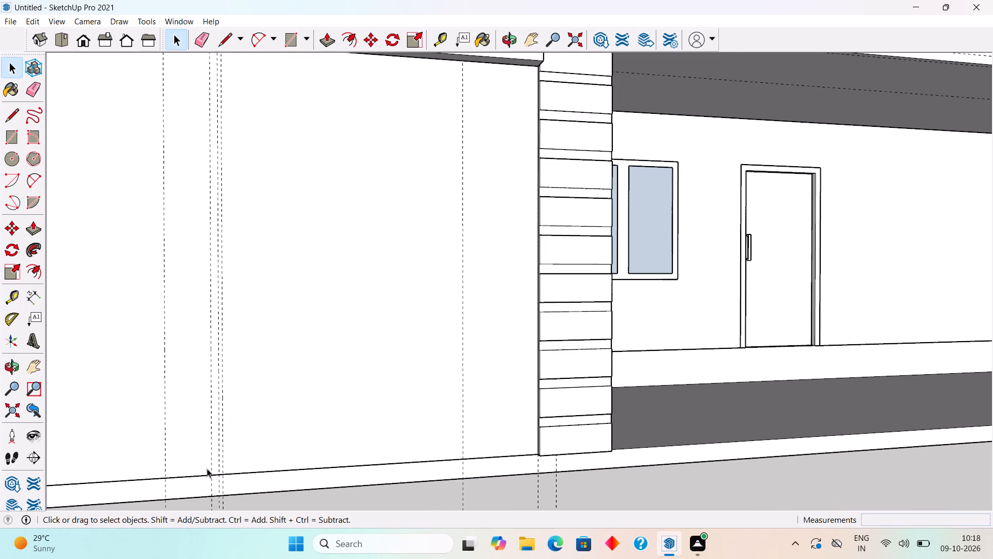
scroll(216, 465, "up", 3)
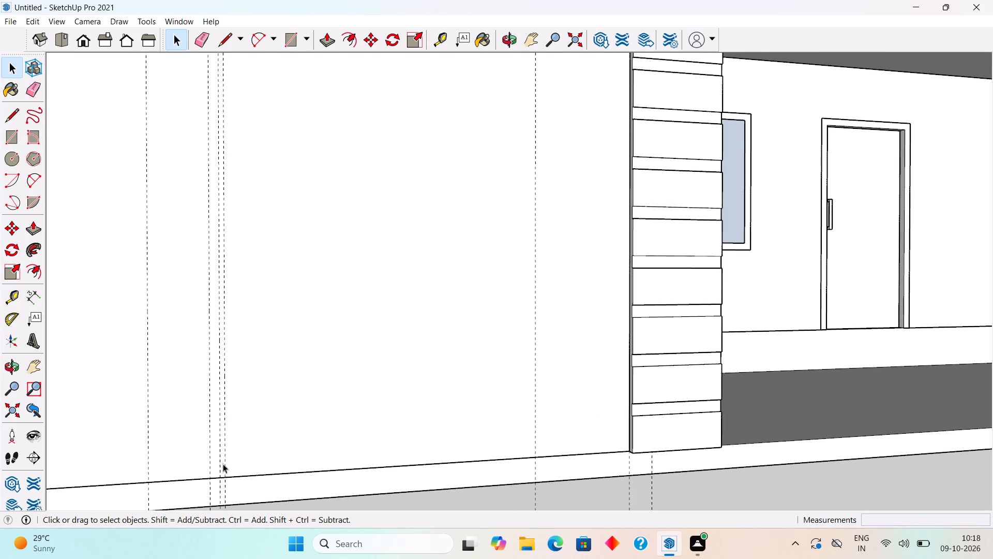
left_click(220, 470)
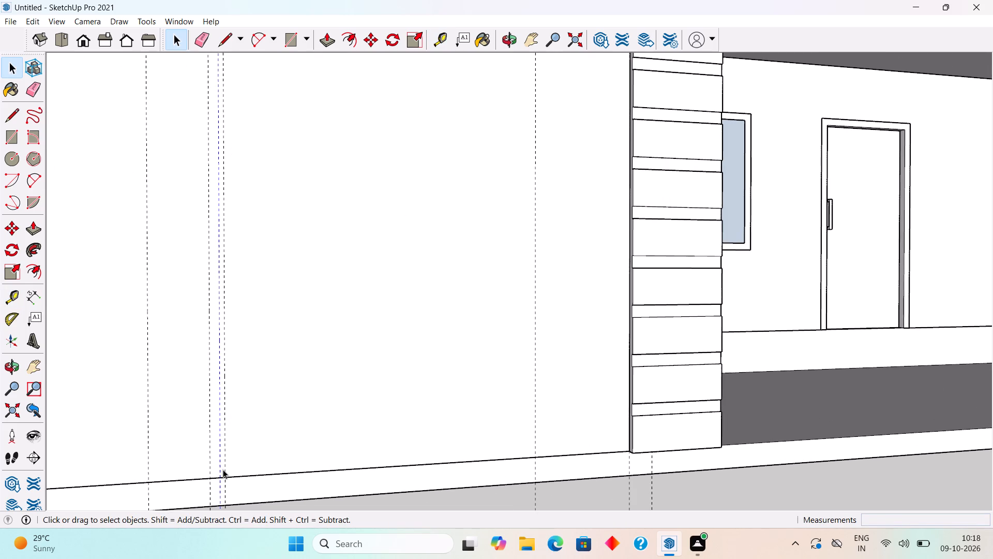
left_click(225, 468, "shift")
key("m")
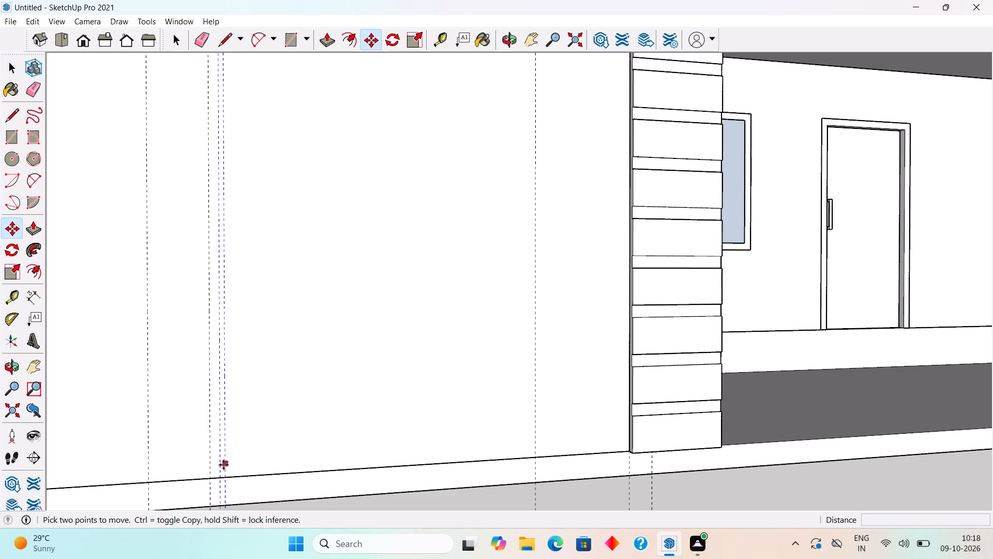
left_click(223, 465)
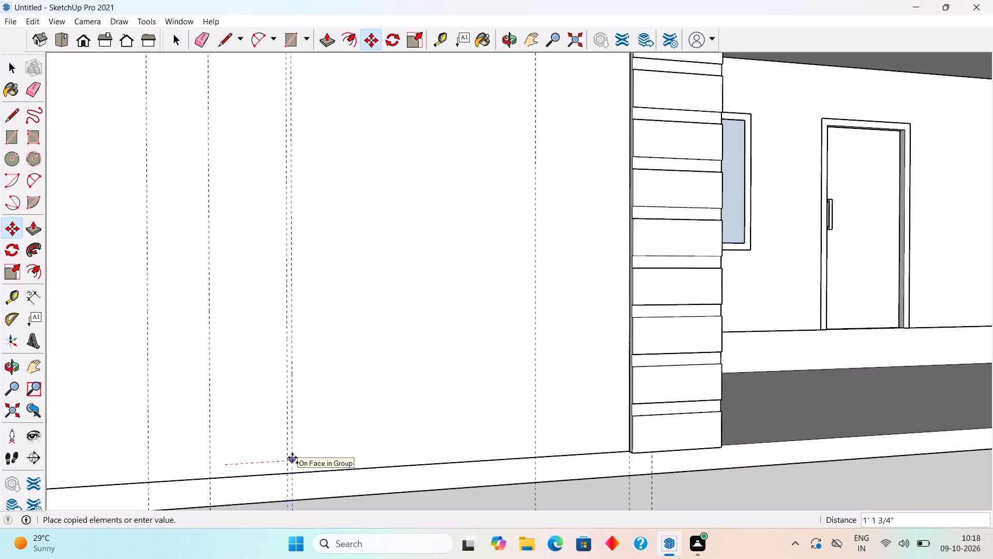
type("3\"")
key("Return")
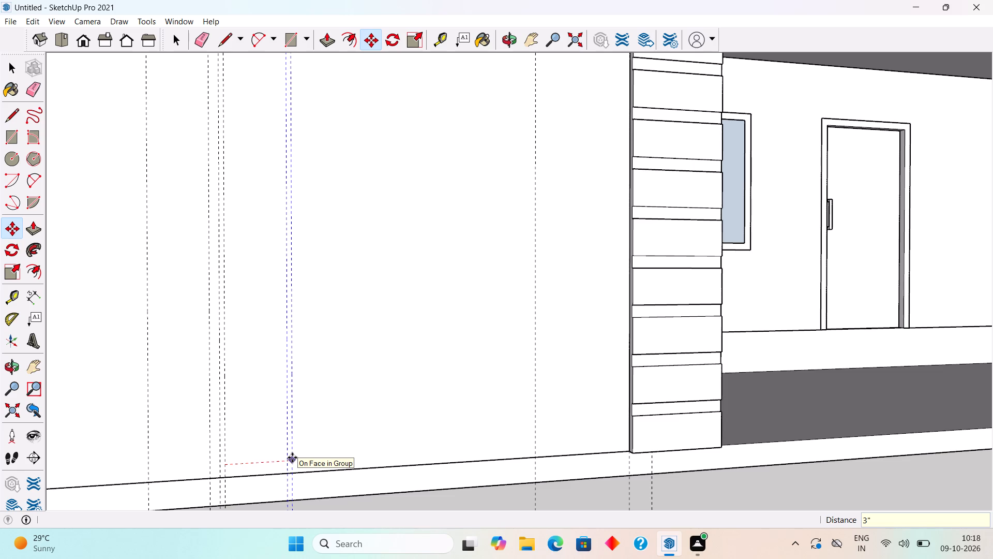
key("x")
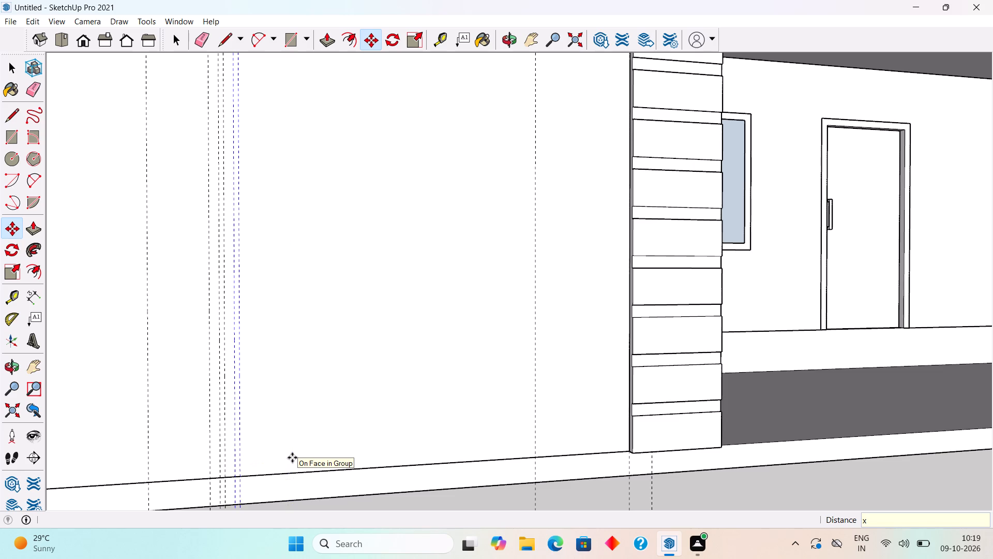
type("20")
key("Return")
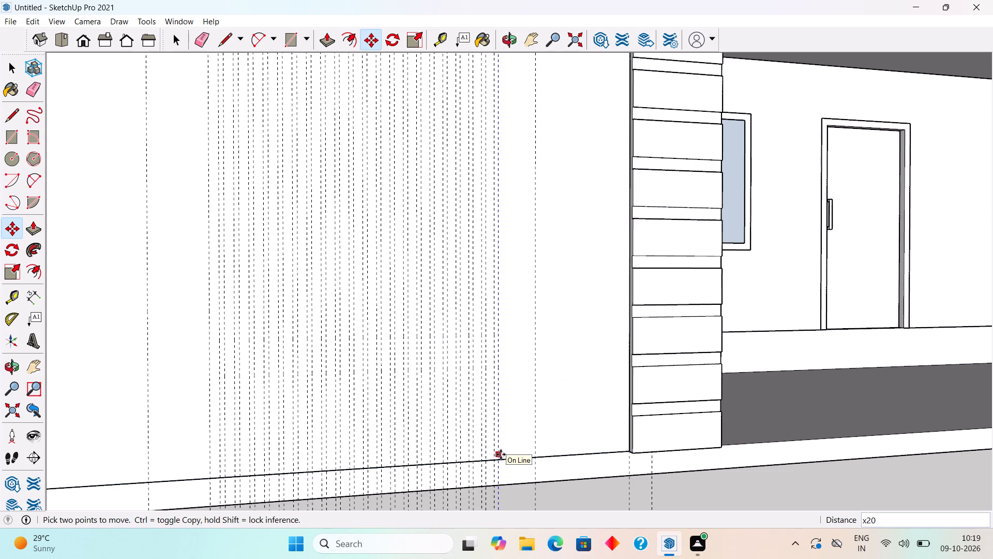
key("space")
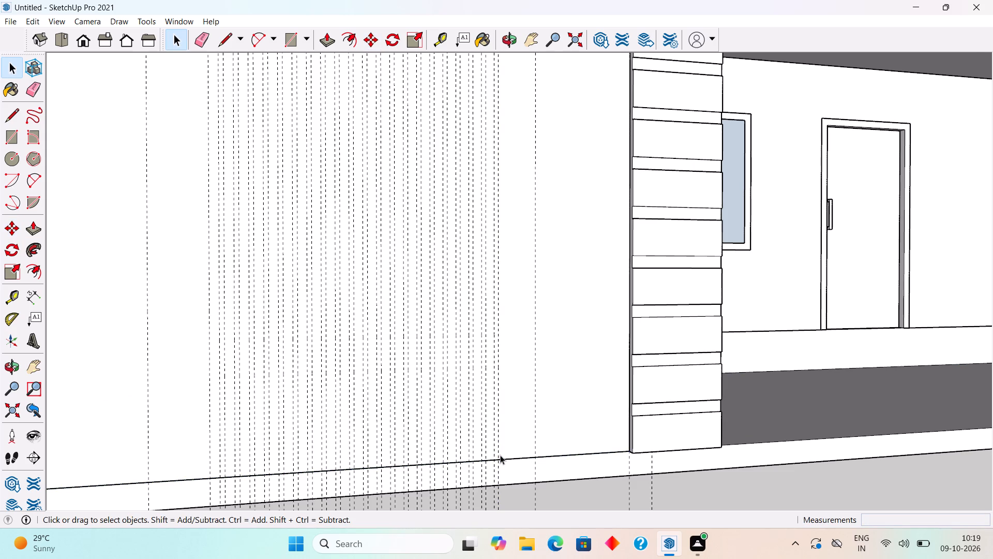
Copy the array's last guide pair 3" further toward the grooved strip.
scroll(500, 455, "up", 6)
left_click(503, 426)
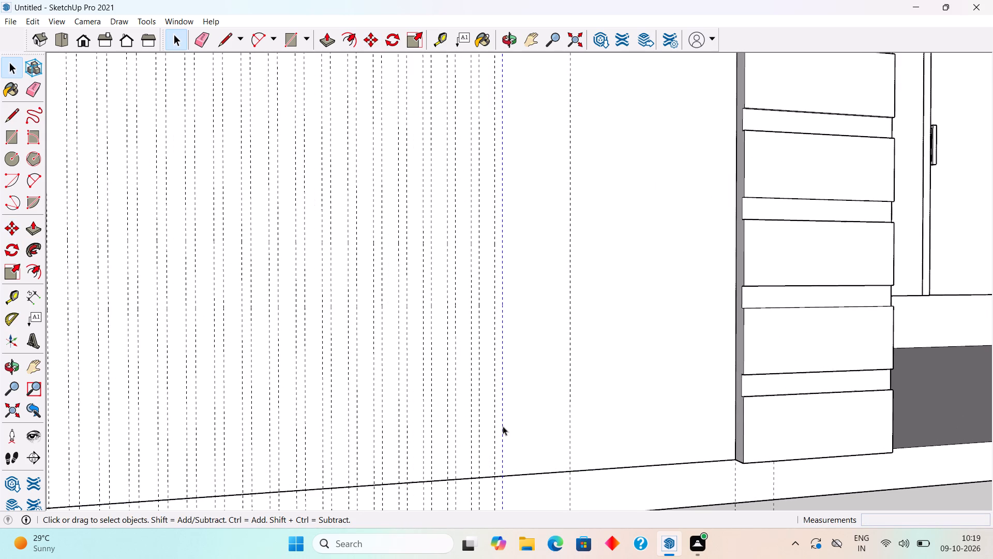
left_click(495, 451, "shift")
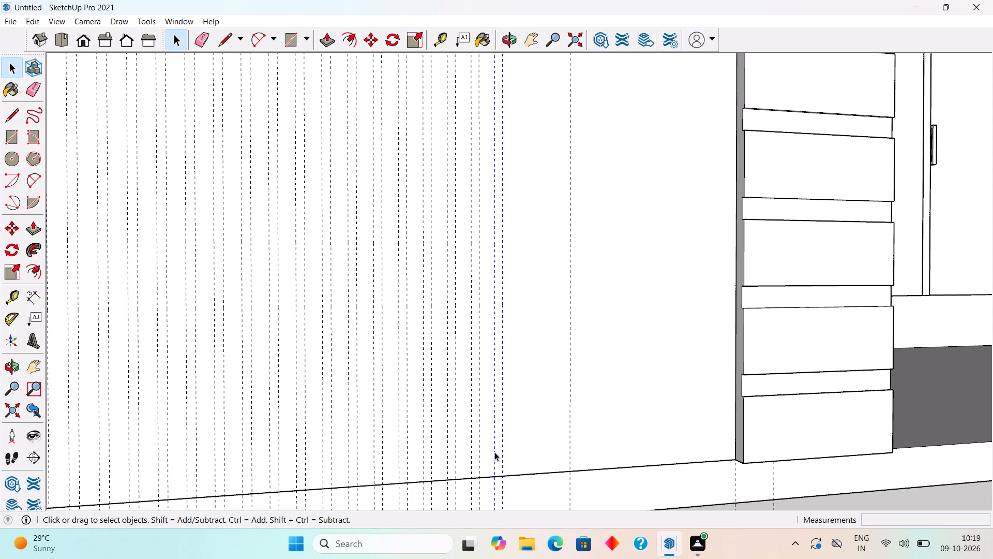
key("m")
left_click(494, 452)
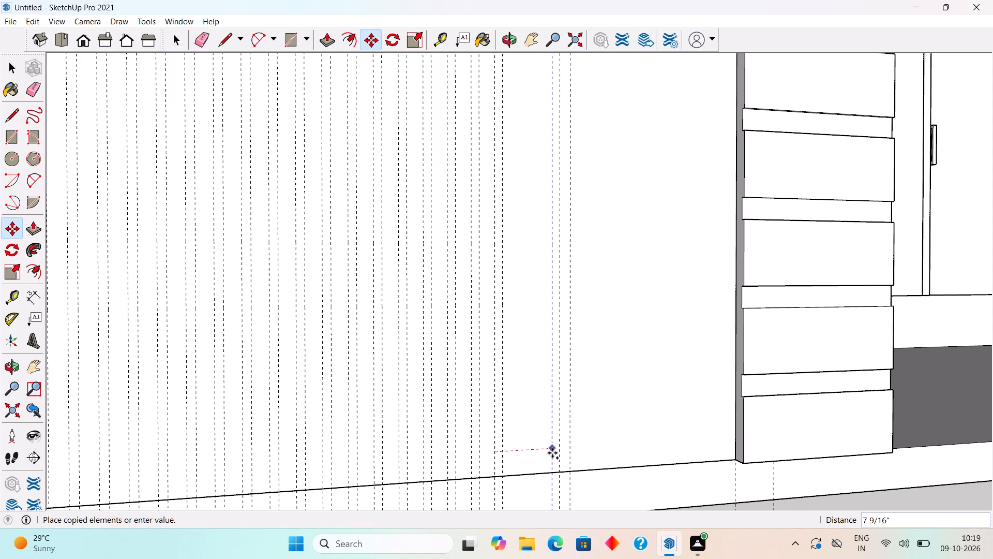
type("3\"")
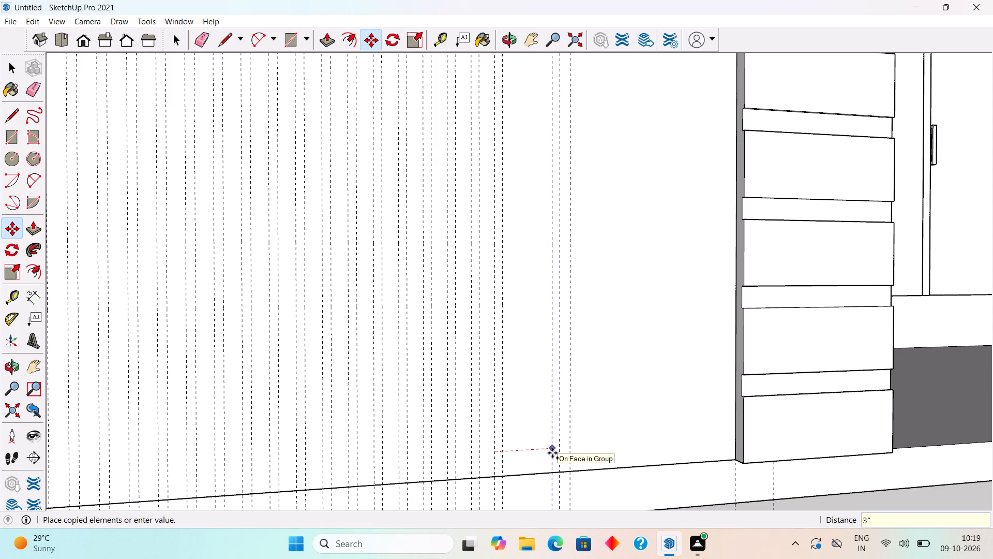
key("Return")
key("x")
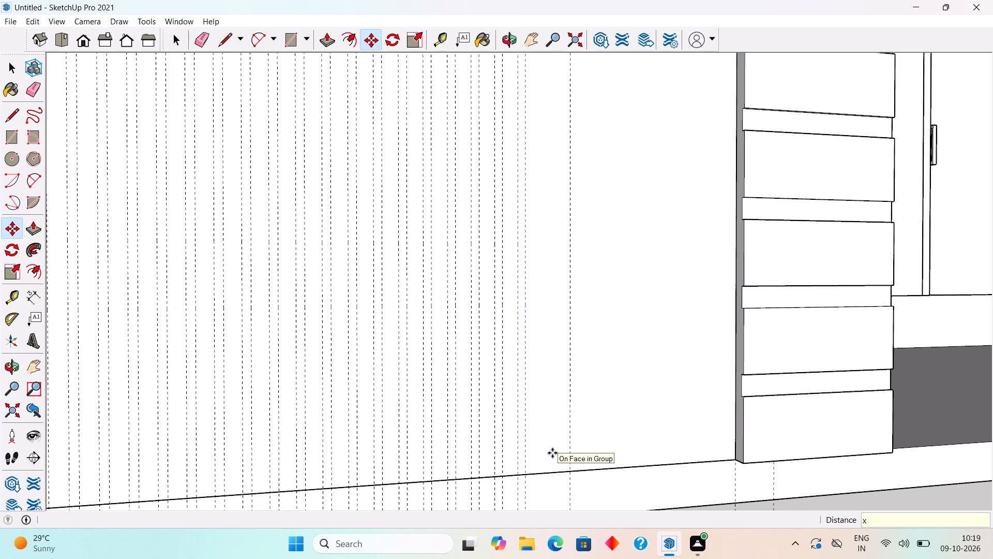
key("Return")
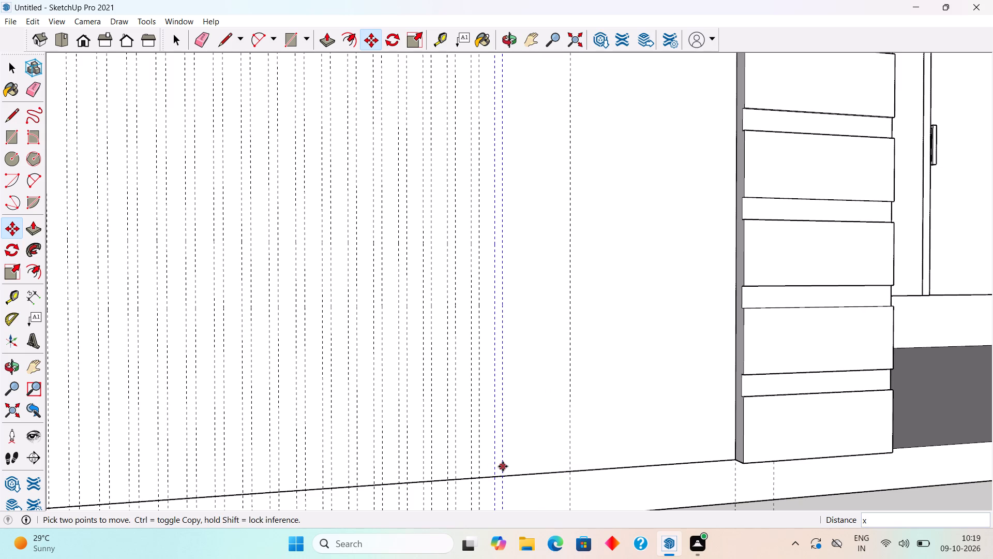
left_click(503, 466)
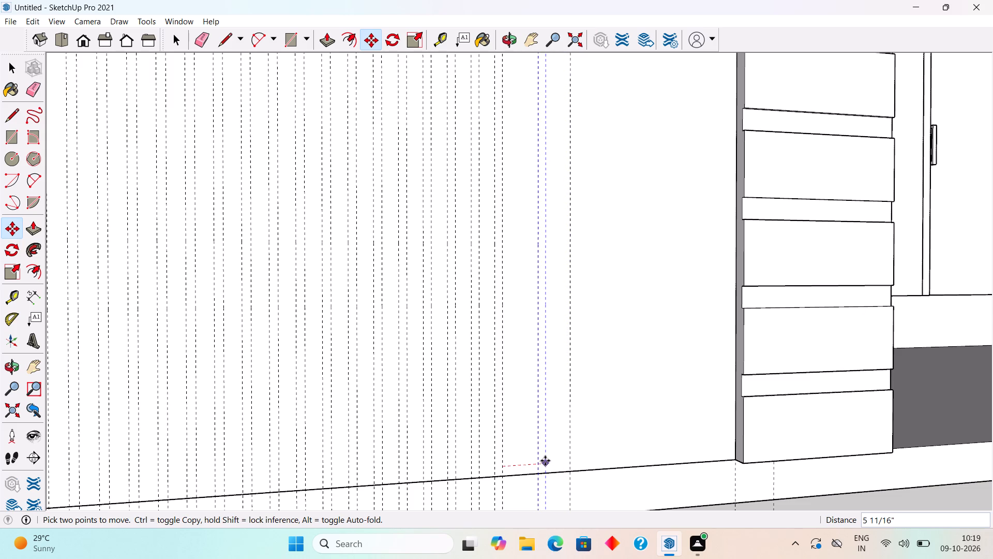
type("3\"")
key("Return")
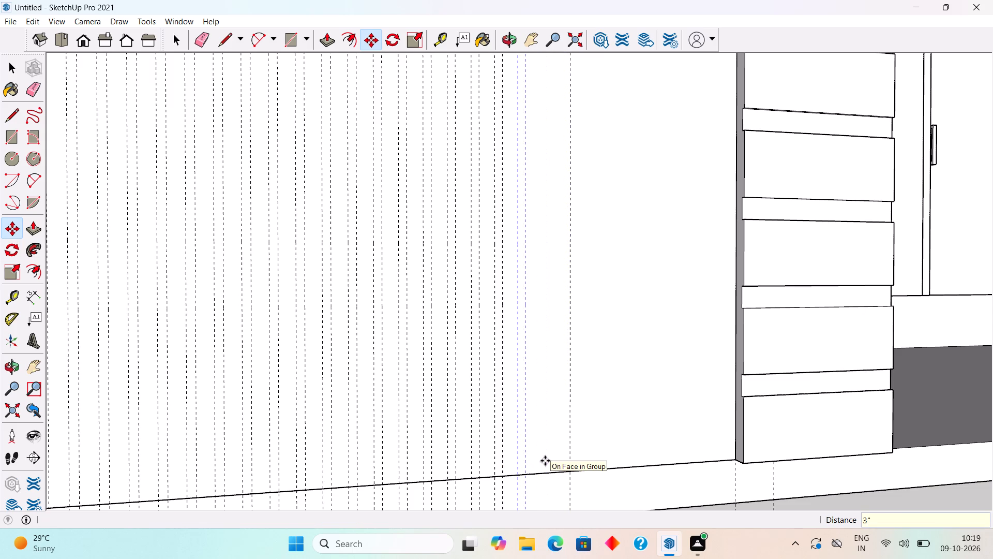
Copy the end guide pair another 3" toward the grooved strip, and repeat with the new pair at 3".
left_click(525, 468)
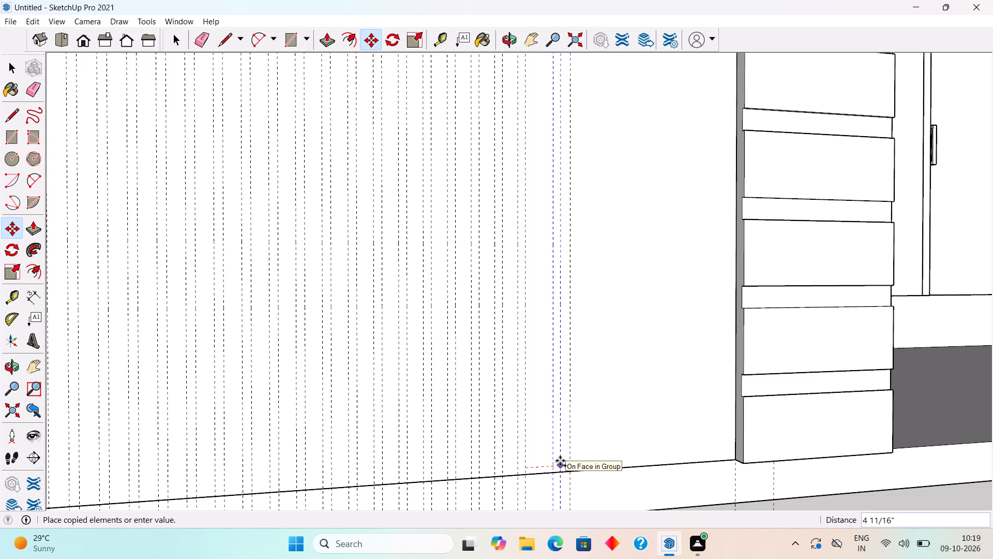
type("3\"")
key("Return")
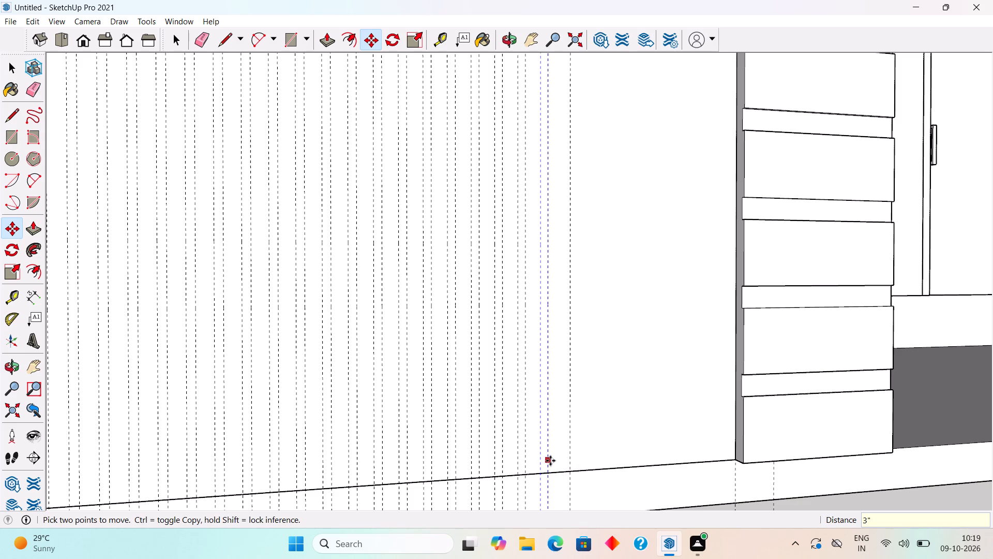
left_click(550, 461)
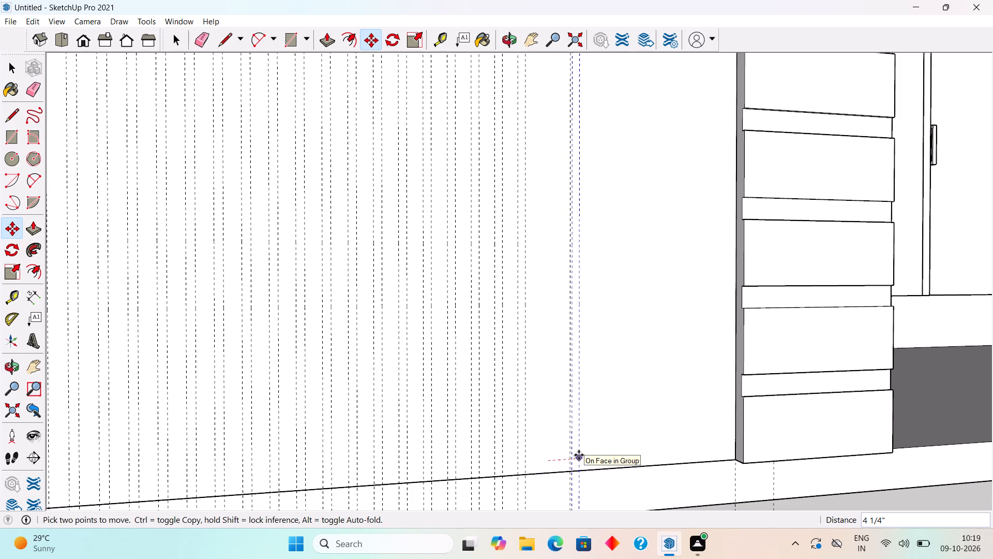
type("3\"")
key("Return")
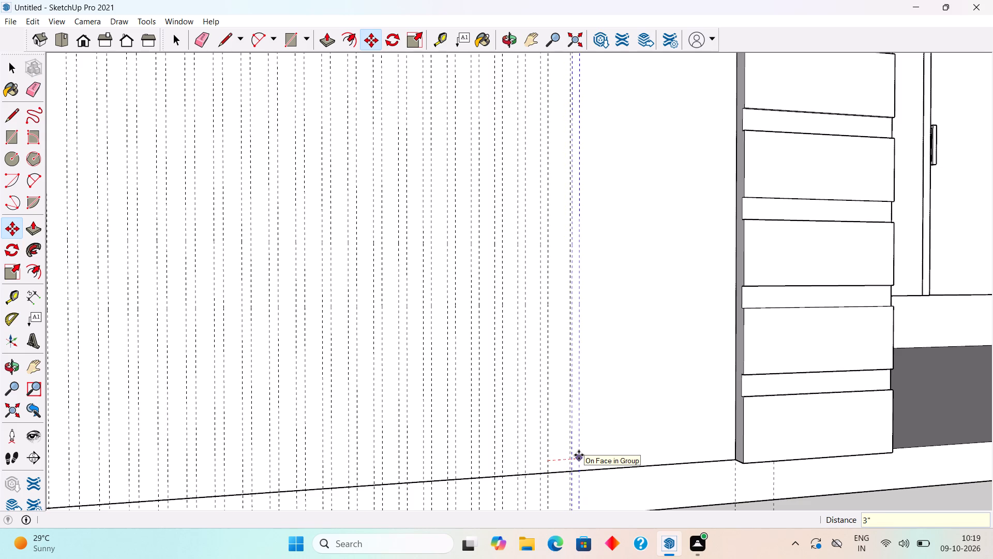
key("space")
Draw a 2" by 10' 2" rectangle between the array's first guides, from the ledge's underside to the wall's base.
scroll(579, 455, "down", 9)
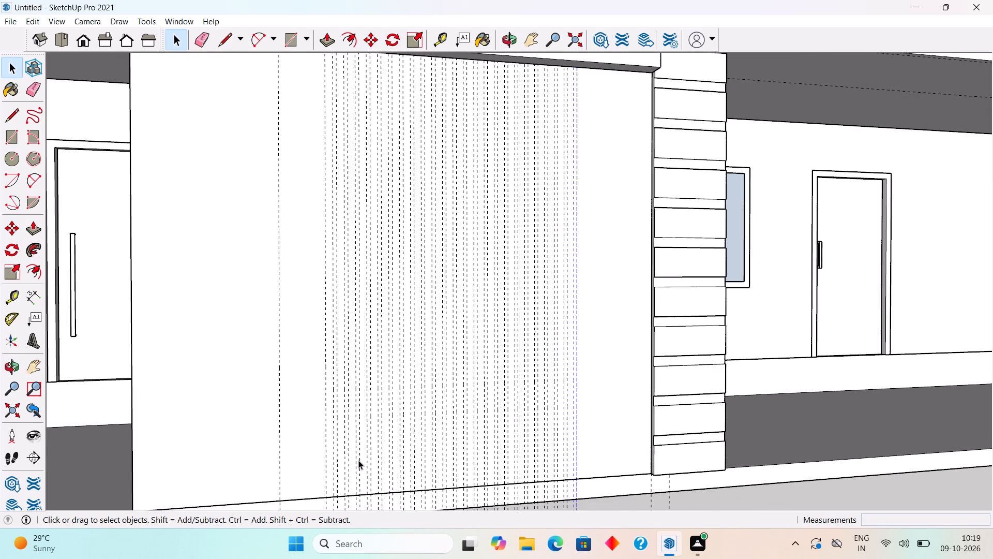
scroll(358, 460, "down", 1)
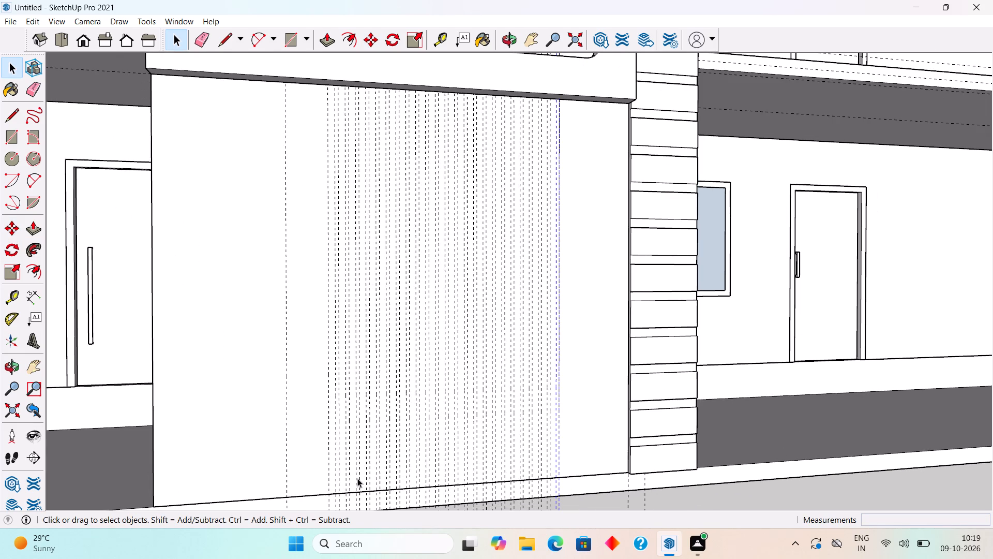
scroll(346, 152, "up", 4)
scroll(344, 150, "down", 3)
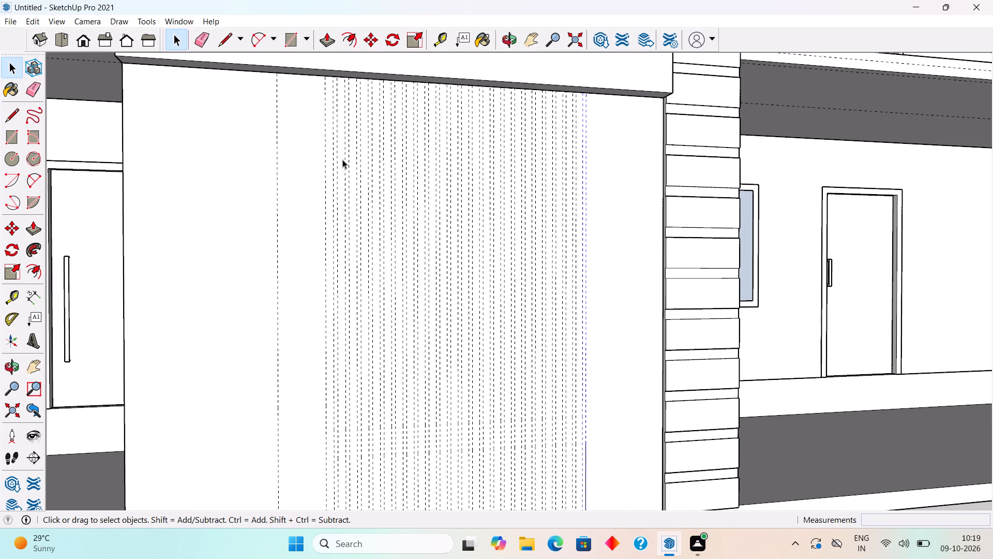
key("r")
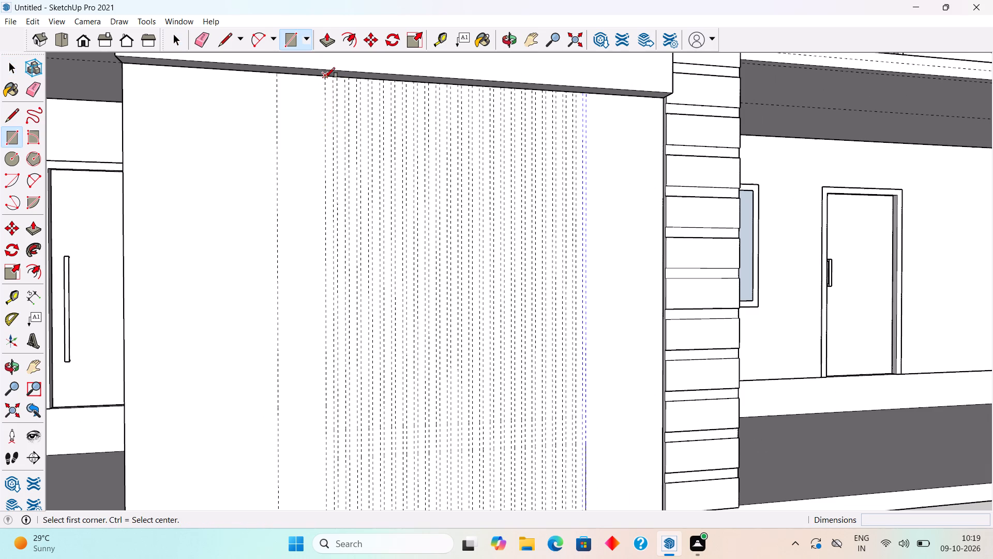
left_click(326, 78)
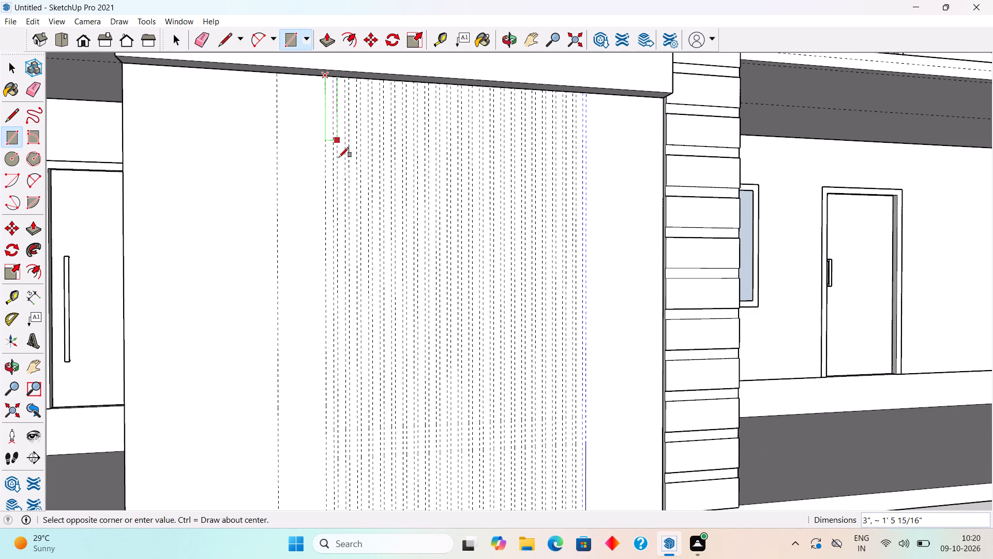
scroll(339, 252, "down", 1)
scroll(339, 365, "down", 4)
scroll(341, 458, "up", 2)
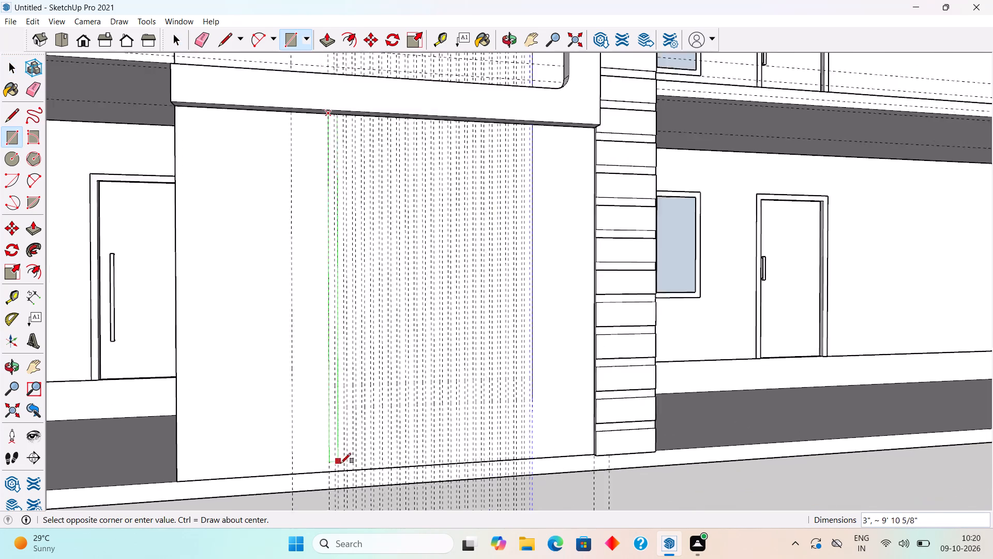
scroll(341, 463, "up", 5)
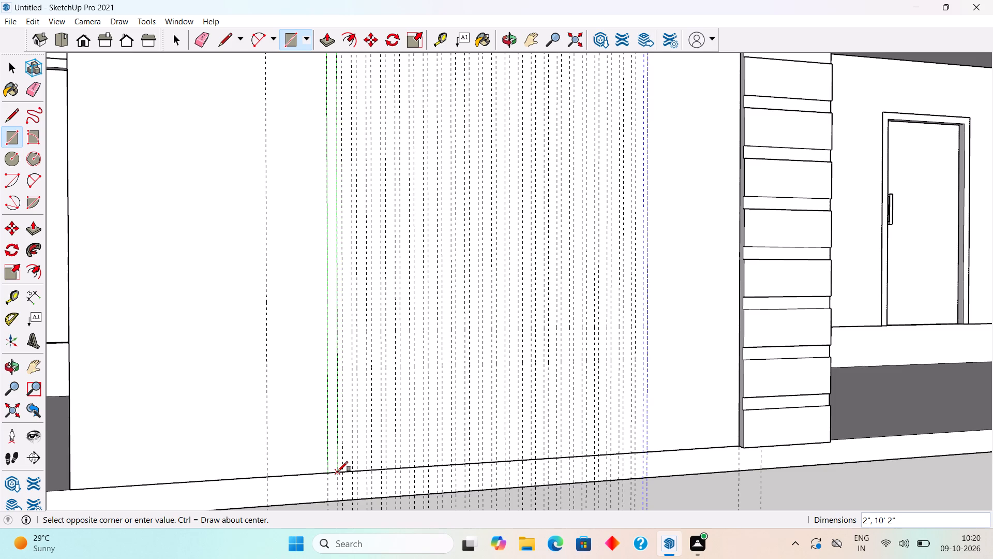
left_click(338, 472)
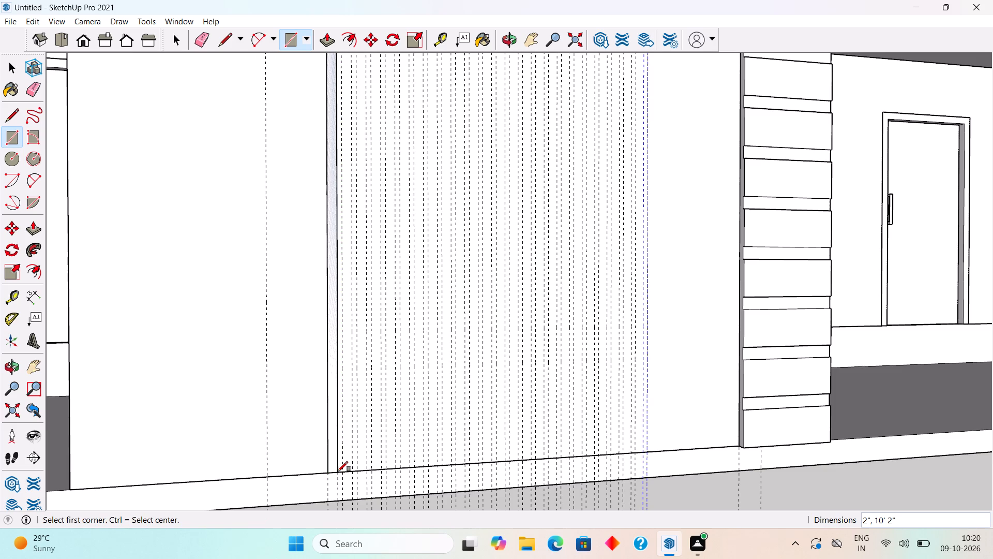
Extrude the narrow vertical rectangle on the first tower's lower wall by 1".
key("space")
key("p")
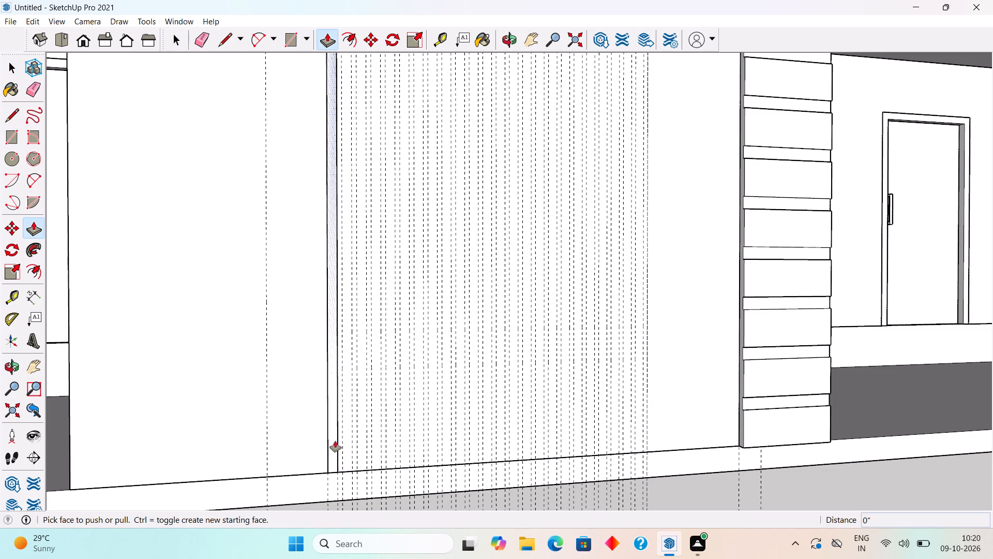
left_click(334, 445)
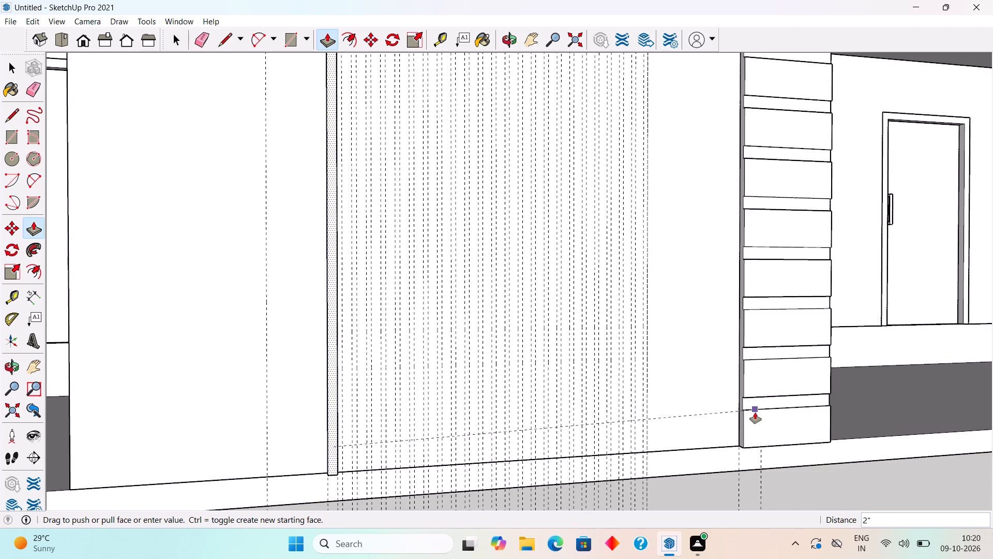
type("1\"")
key("Return")
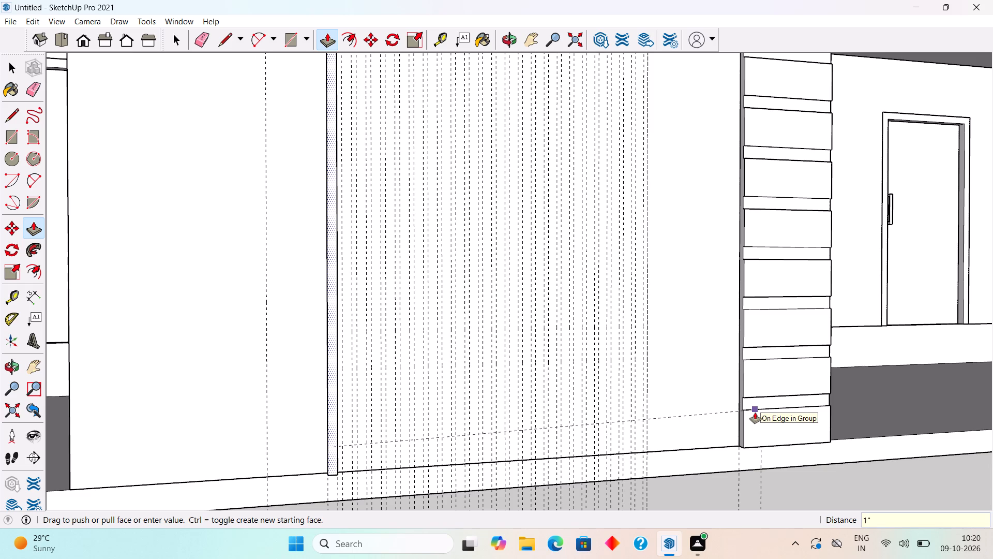
key("space")
Make the extruded vertical strip a group.
scroll(750, 413, "down", 1)
triple_click(371, 459)
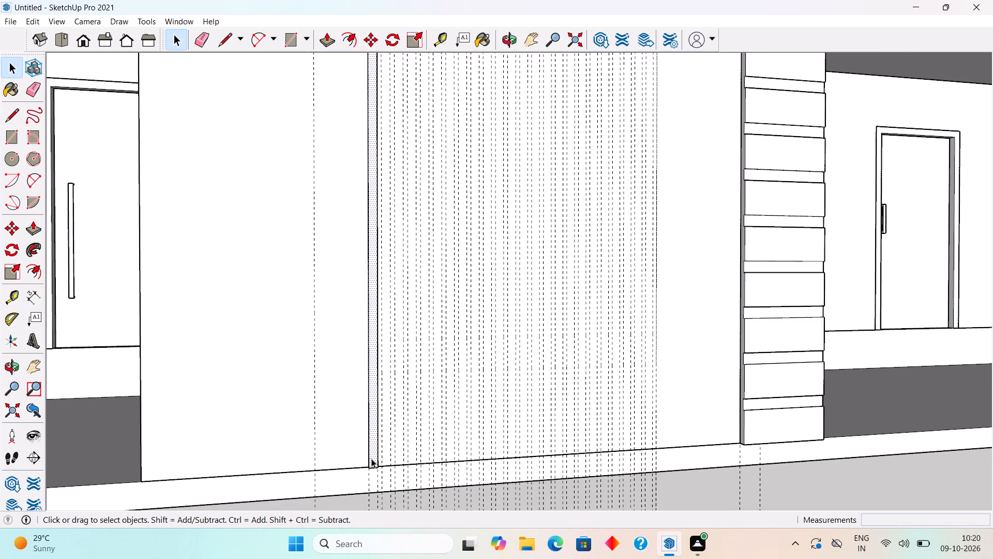
right_click(371, 459)
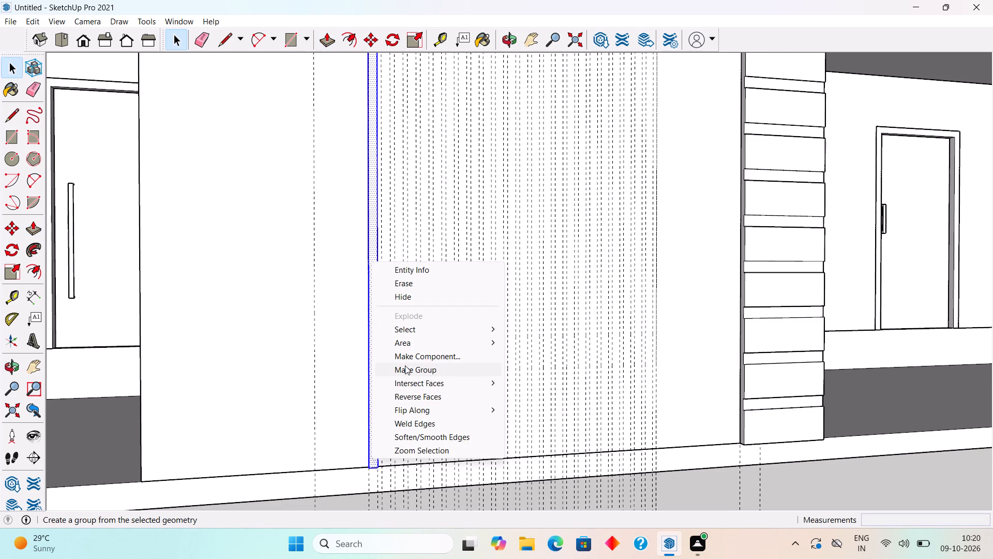
left_click(405, 365)
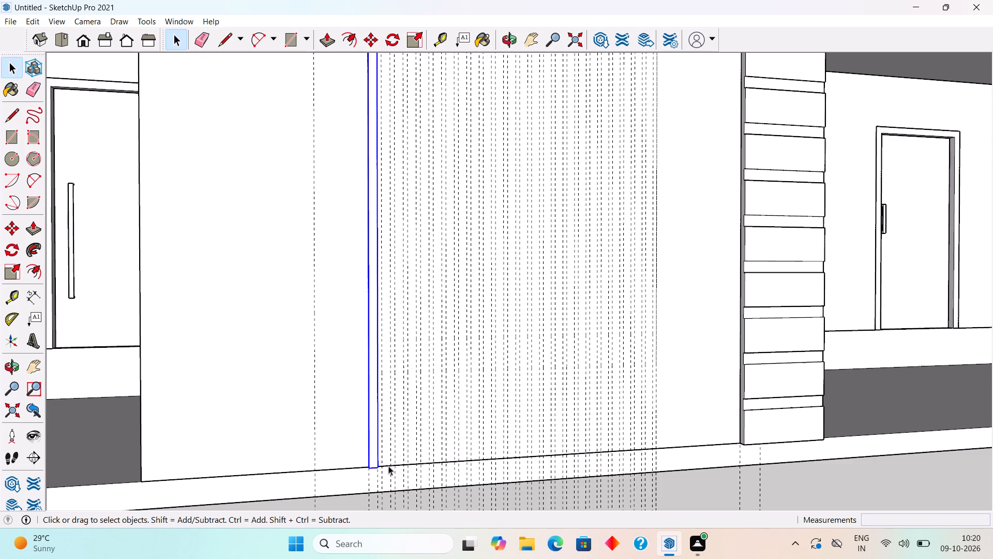
Array-copy the vertical strip group 24 times at 3" spacing across the wall, toward the grooved strip.
middle_click_drag(383, 462, 333, 418)
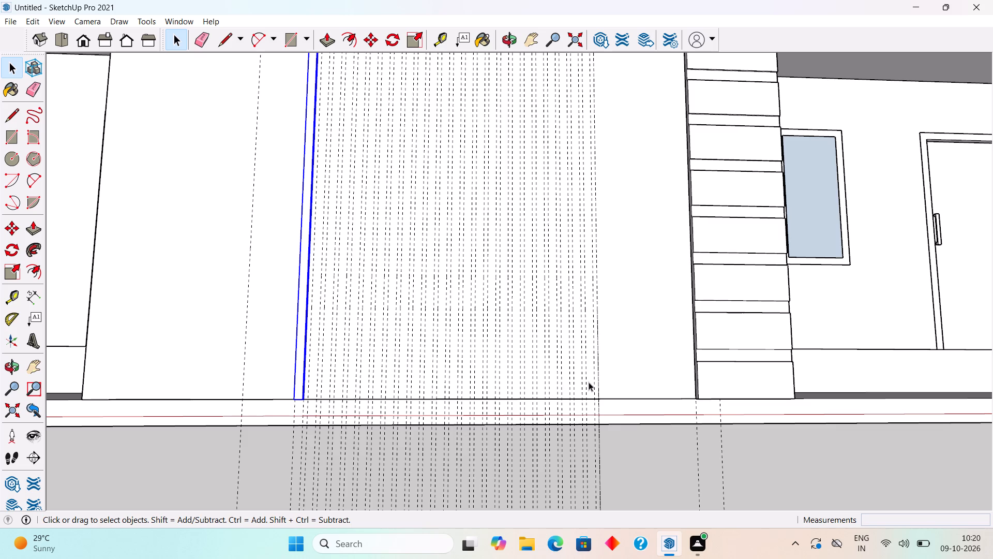
key("m")
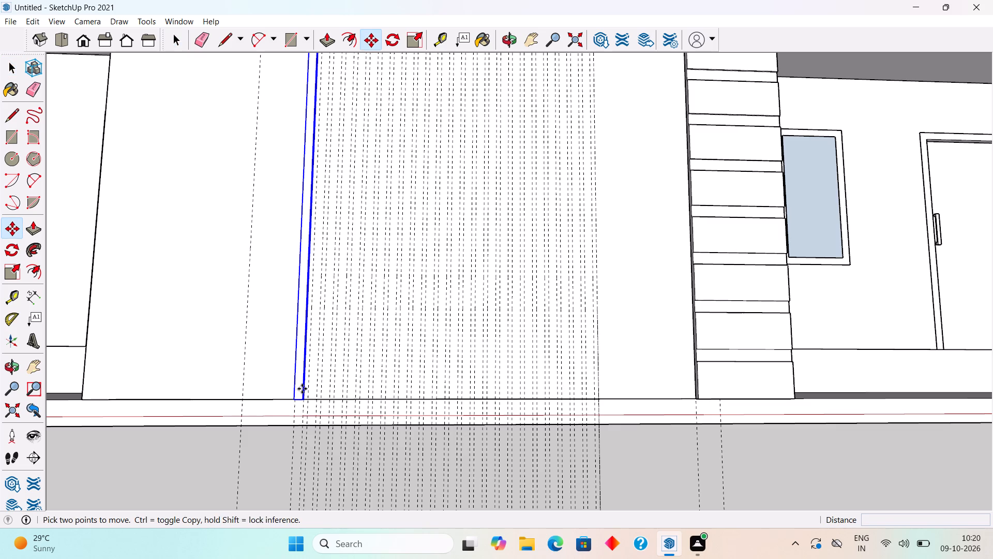
left_click(302, 389)
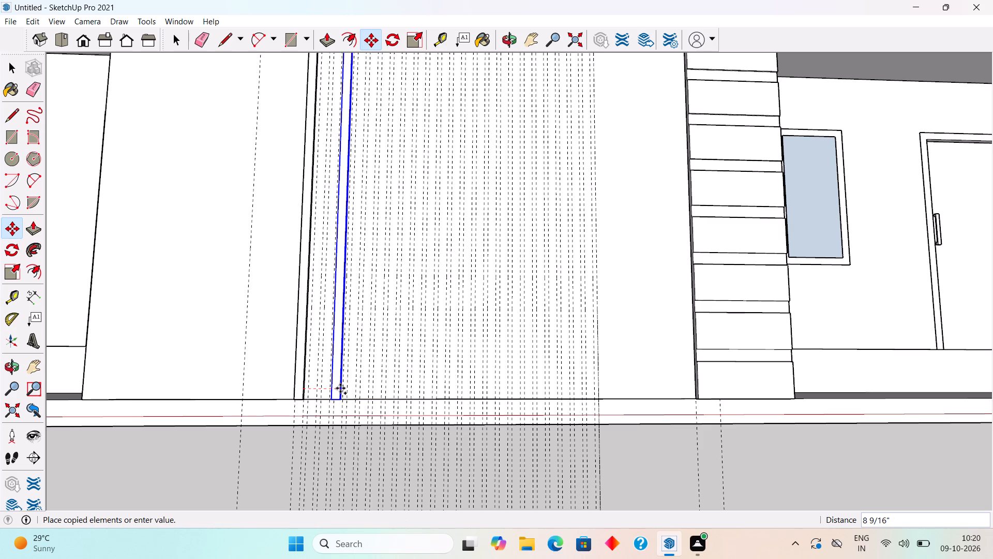
type("3\"")
key("Return")
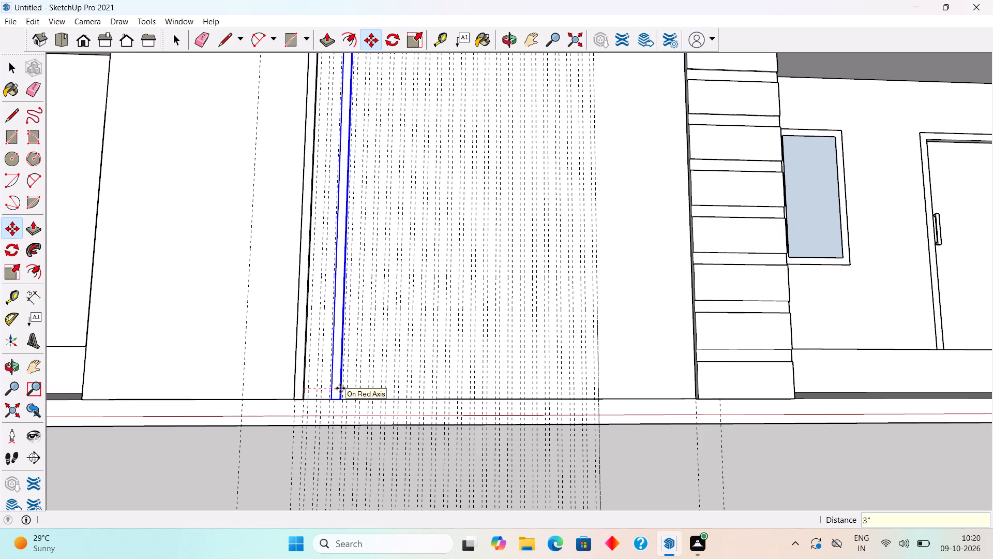
type("x24")
key("Return")
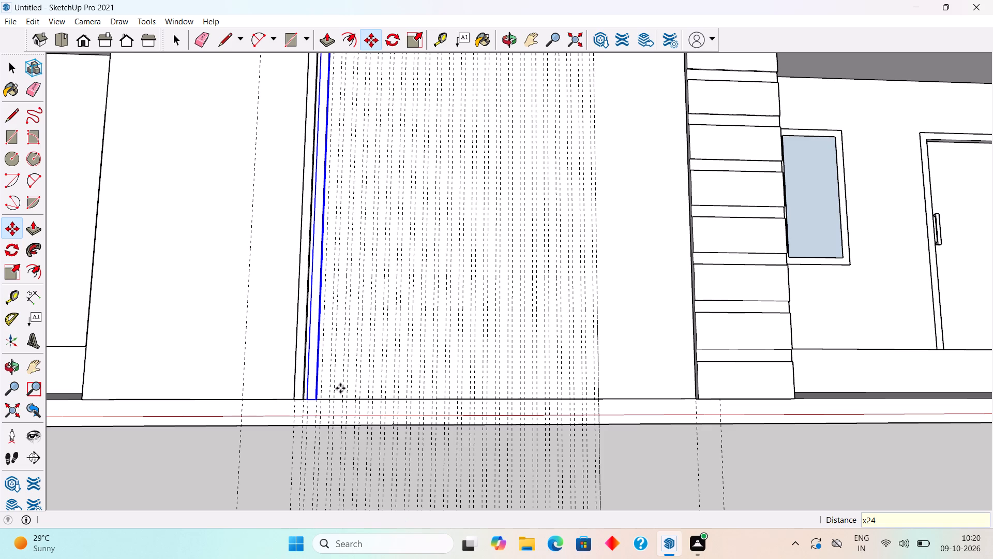
key("space")
Delete the array's last vertical strip, the one nearest the grooved strip.
scroll(628, 370, "up", 4)
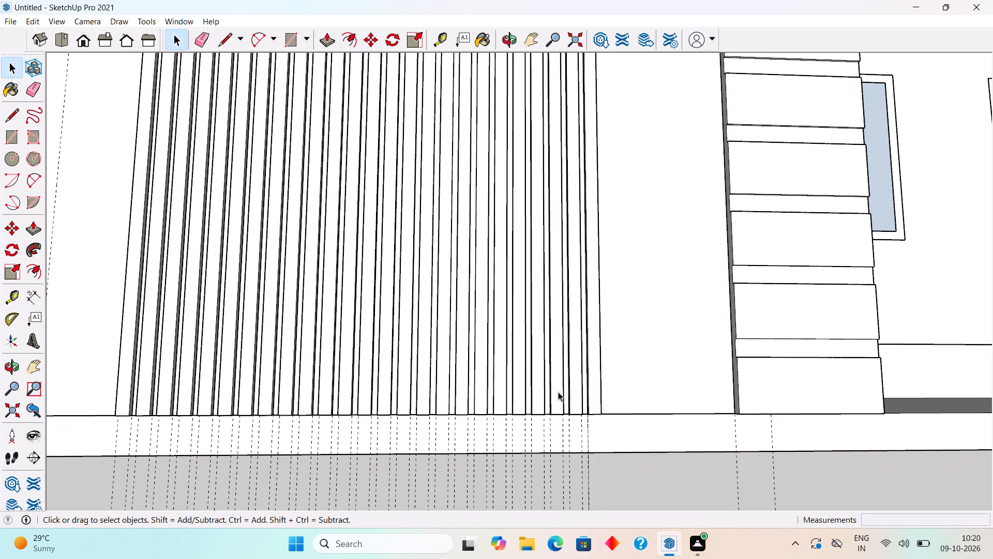
left_click(592, 391)
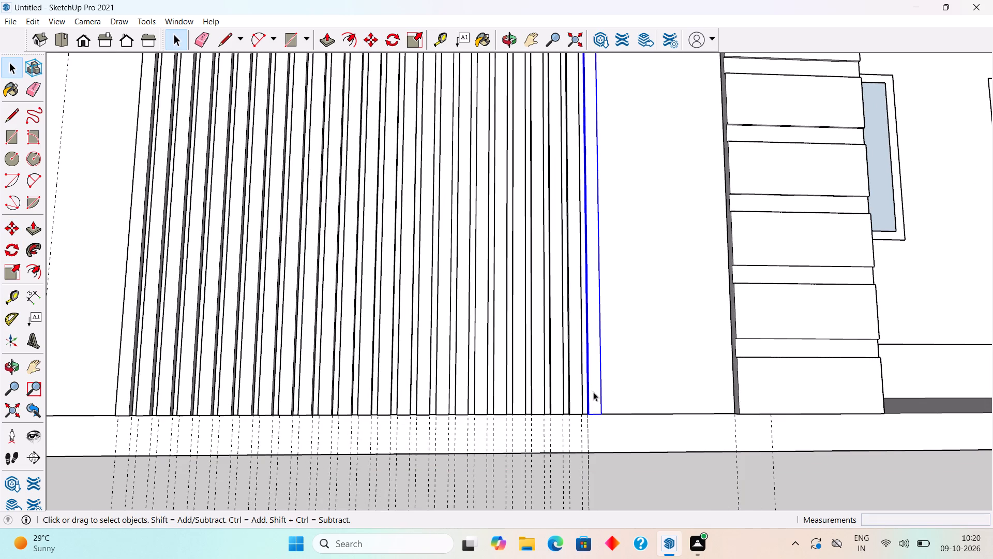
key("Delete")
Select all the remaining vertical strips on the first tower's lower wall and combine them into one group.
left_click(579, 410)
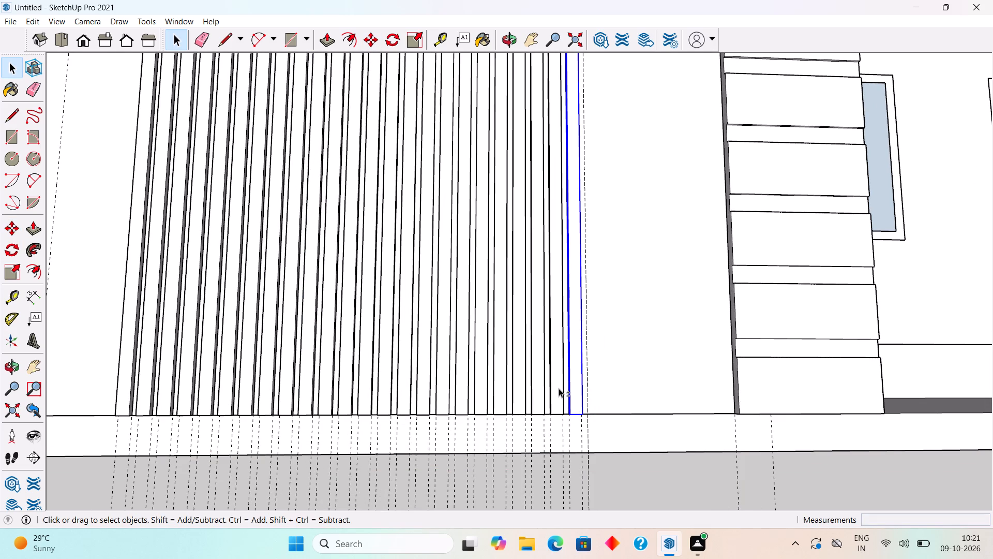
left_click(559, 388, "shift")
left_click(538, 396, "shift")
left_click(521, 408, "shift")
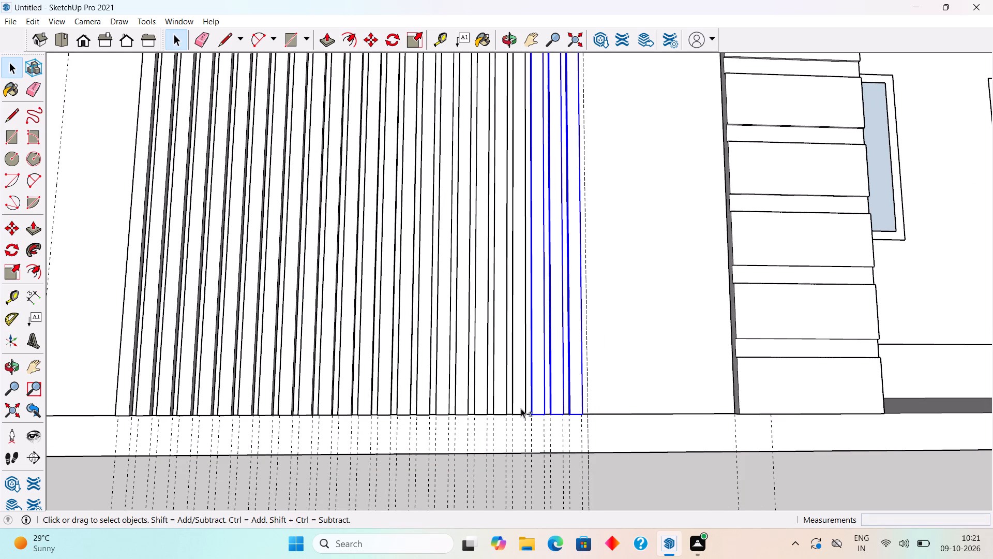
left_click(502, 406, "shift")
left_click(484, 410, "shift")
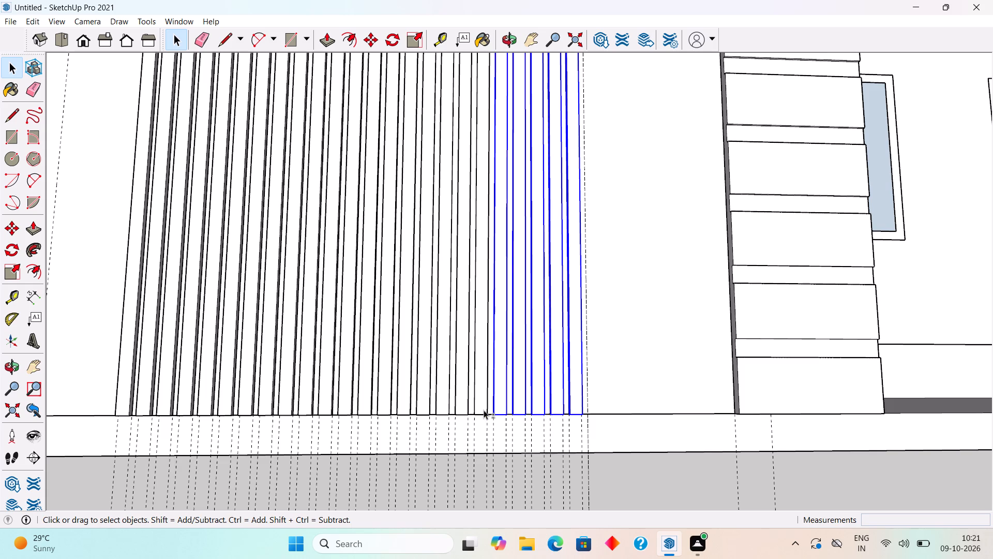
left_click(460, 408, "shift")
middle_click_drag(461, 409, 483, 321, "shift")
scroll(483, 321, "down", 4, "shift")
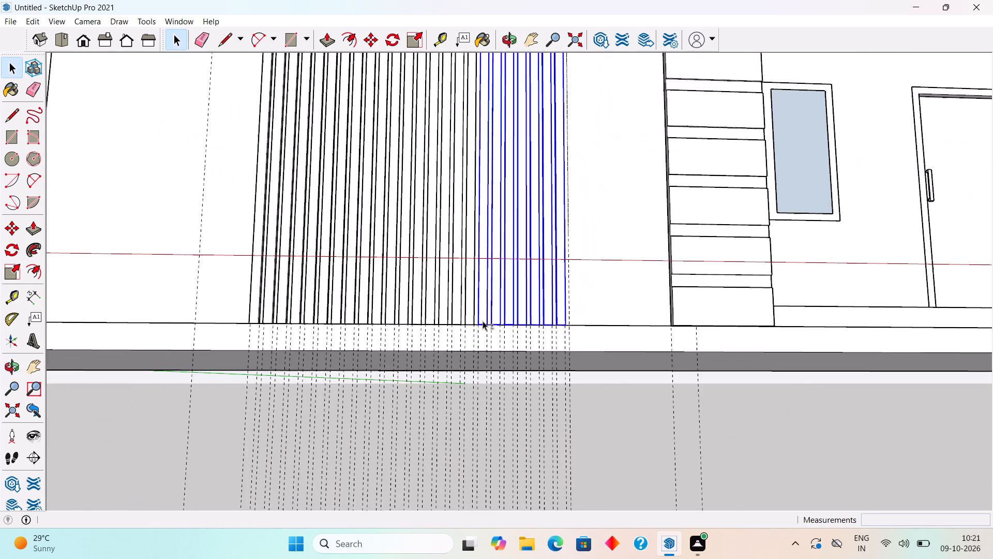
middle_click_drag(483, 345, 582, 190, "shift")
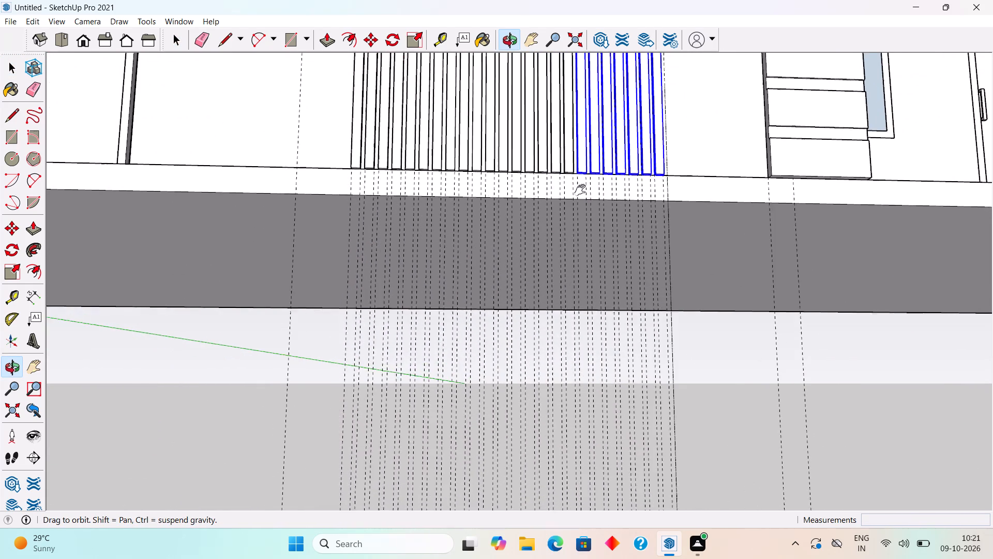
middle_click_drag(582, 190, 568, 381, "shift")
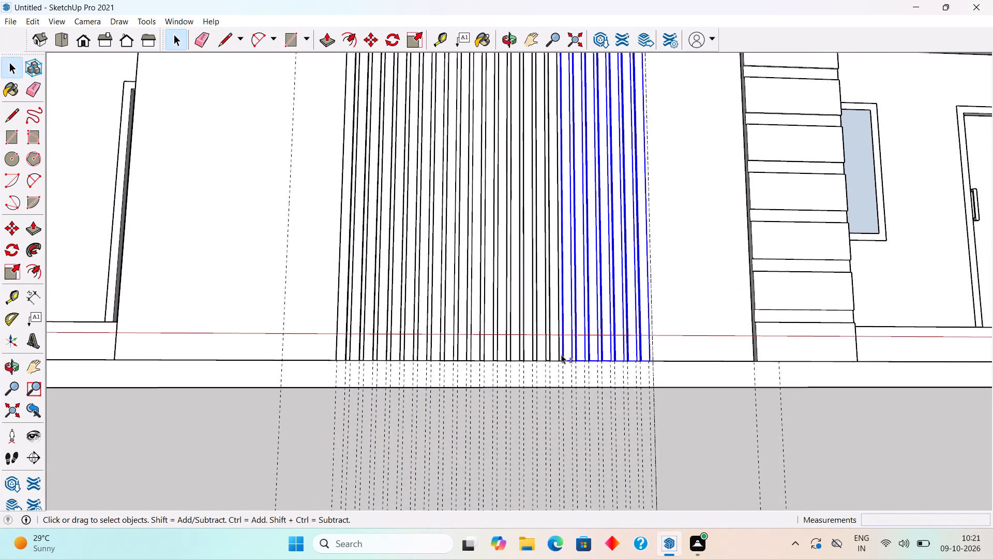
left_click(557, 355, "shift")
left_click(545, 355, "shift")
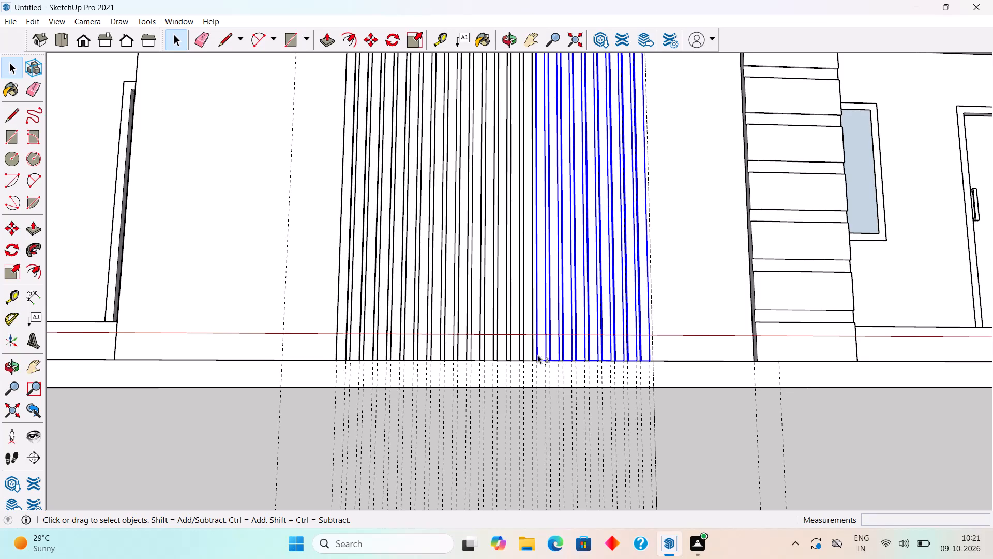
left_click(527, 355, "shift")
left_click(511, 355, "shift")
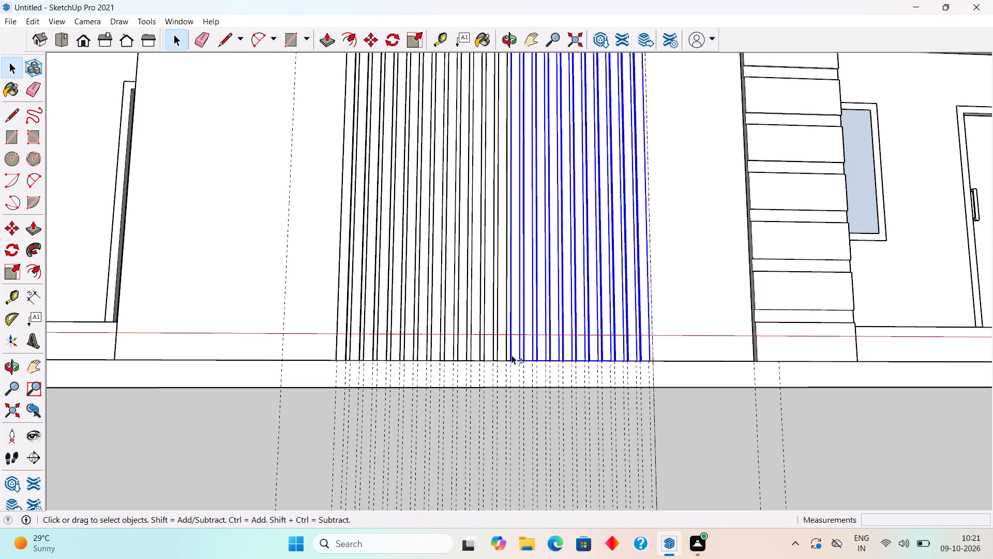
left_click(504, 357, "shift")
left_click(492, 355, "shift")
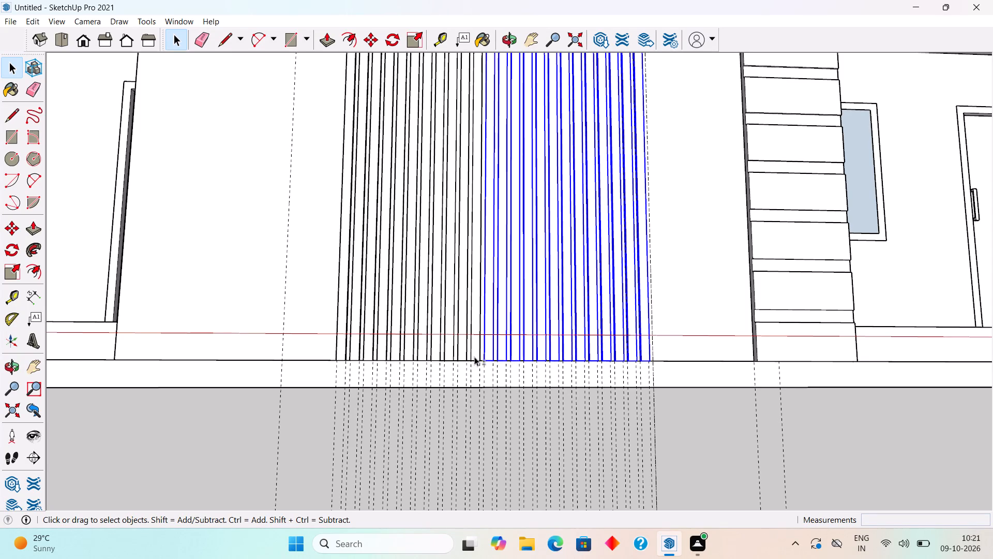
left_click(477, 355, "shift")
left_click(465, 356, "shift")
left_click(454, 356, "shift")
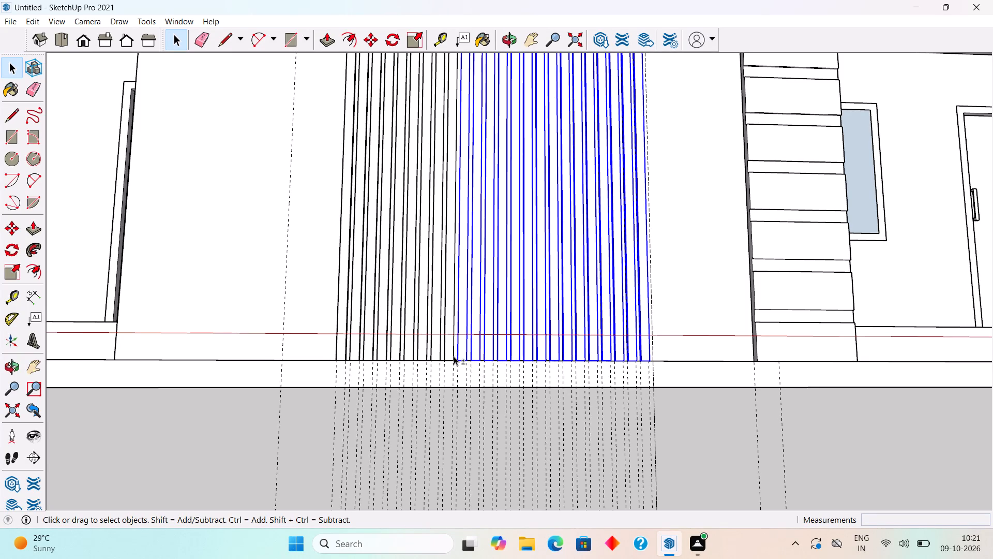
left_click(439, 356, "shift")
left_click(424, 354, "shift")
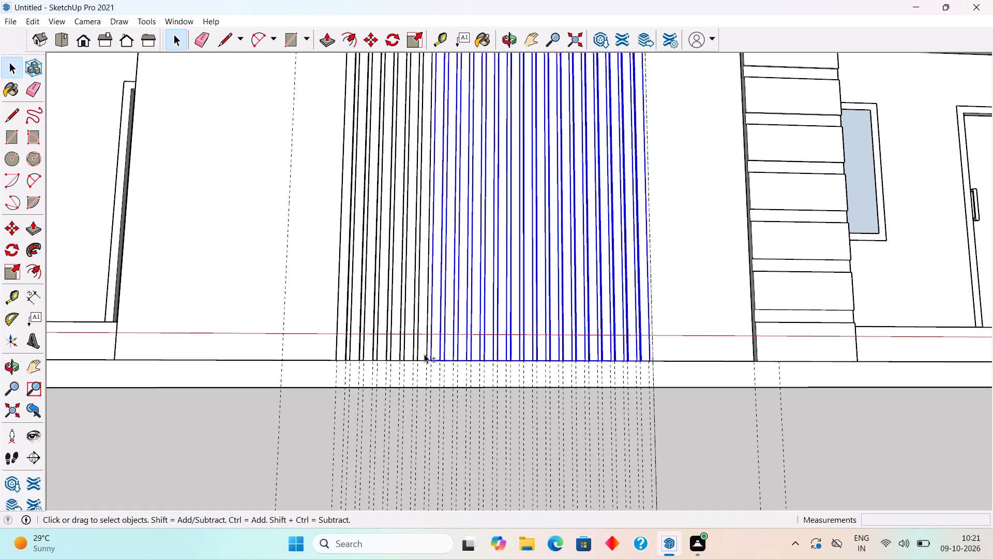
left_click(410, 358, "shift")
left_click(399, 356, "shift")
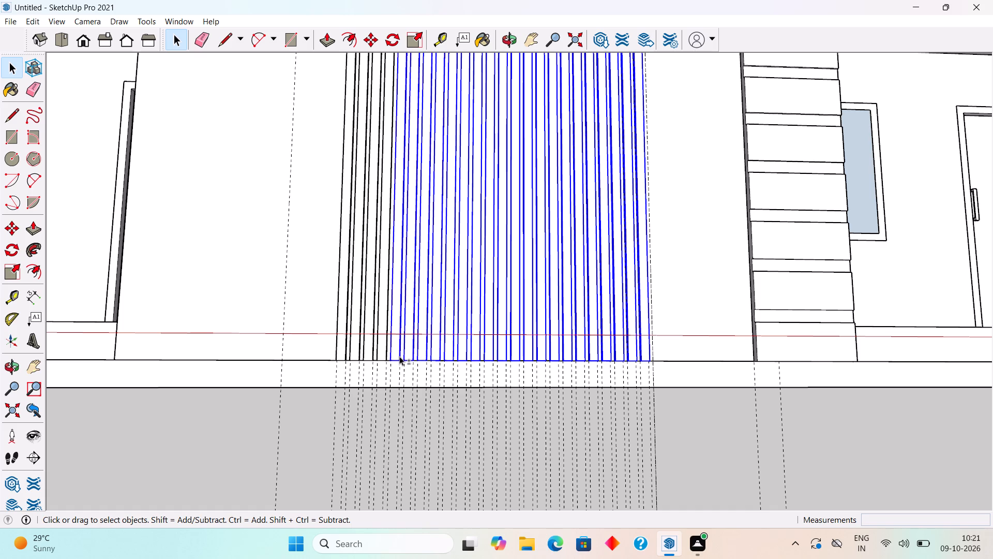
left_click(384, 355, "shift")
left_click(367, 354, "shift")
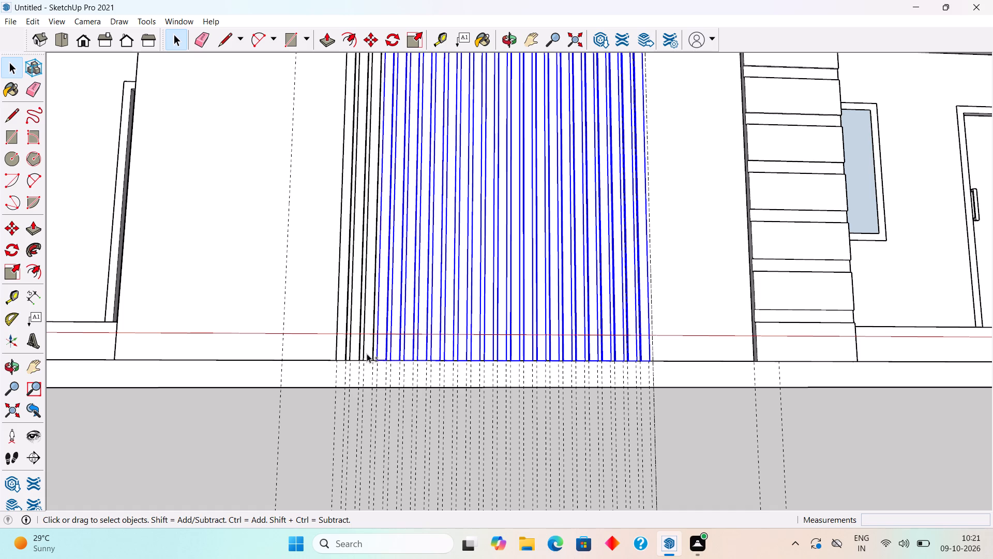
left_click(356, 356, "shift")
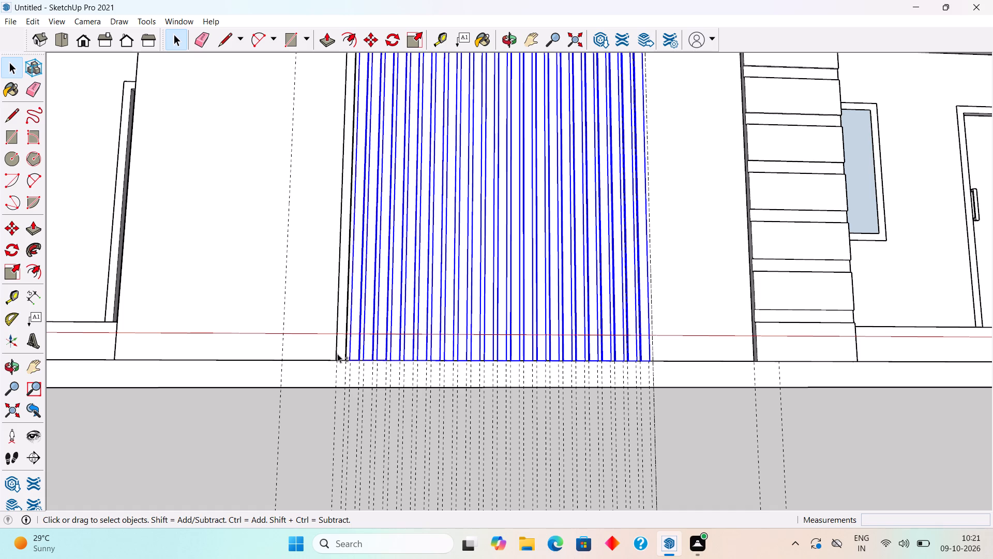
left_click(337, 354, "shift")
right_click(337, 354, "shift")
left_click(382, 252)
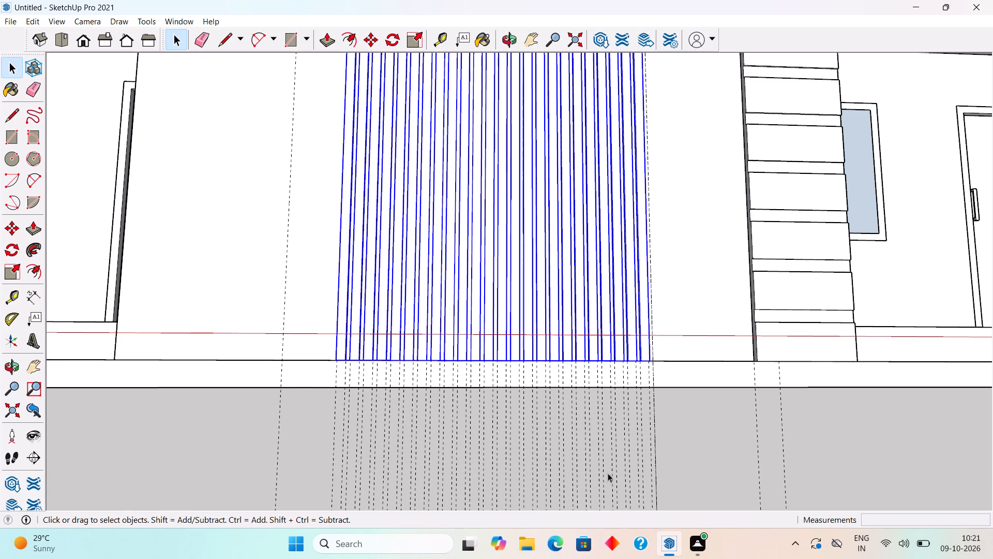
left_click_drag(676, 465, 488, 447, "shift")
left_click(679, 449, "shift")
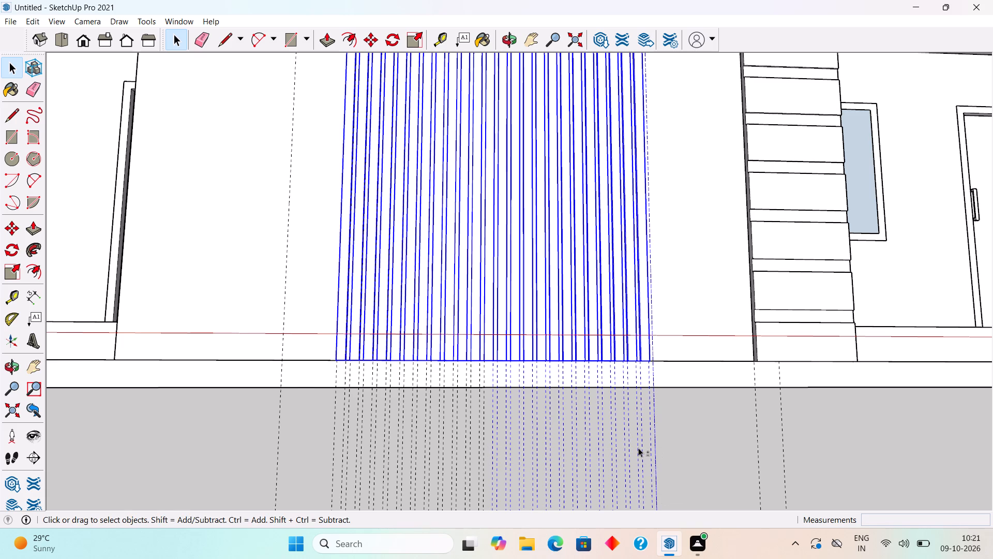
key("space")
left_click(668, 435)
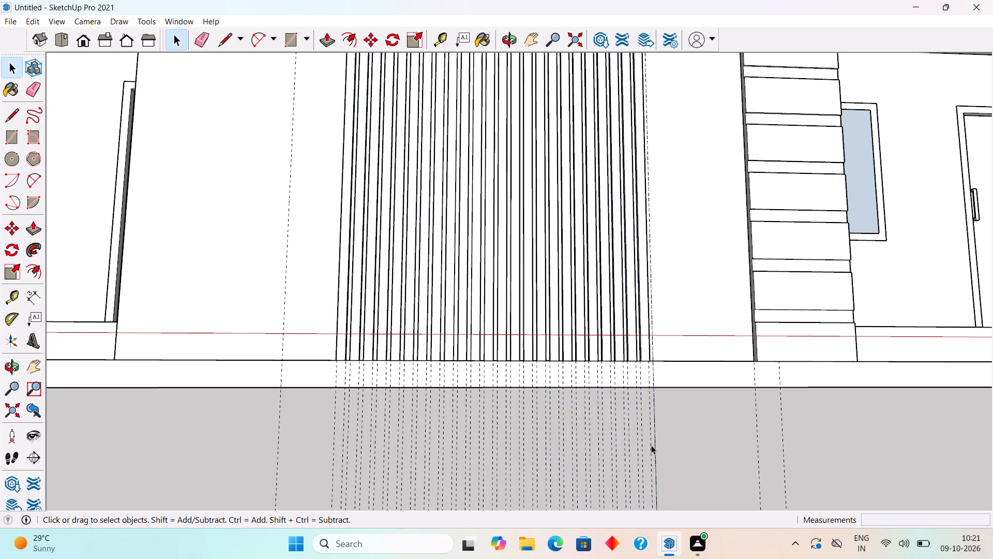
Delete the closely spaced vertical guides running below the strips, keeping the guides at the strip field's two outer edges.
scroll(651, 445, "up", 5)
left_click_drag(651, 456, 585, 458)
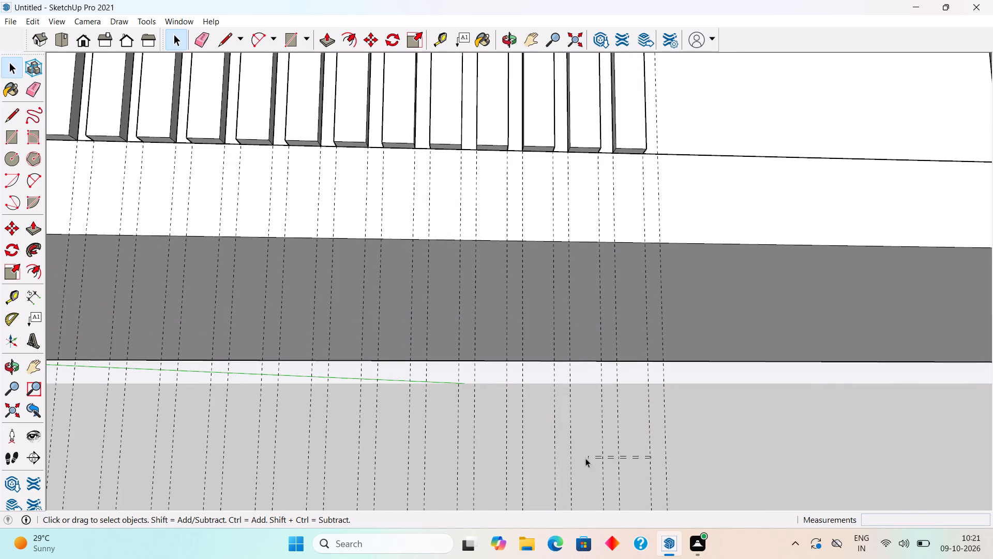
left_click_drag(585, 458, 180, 479)
scroll(182, 475, "down", 10)
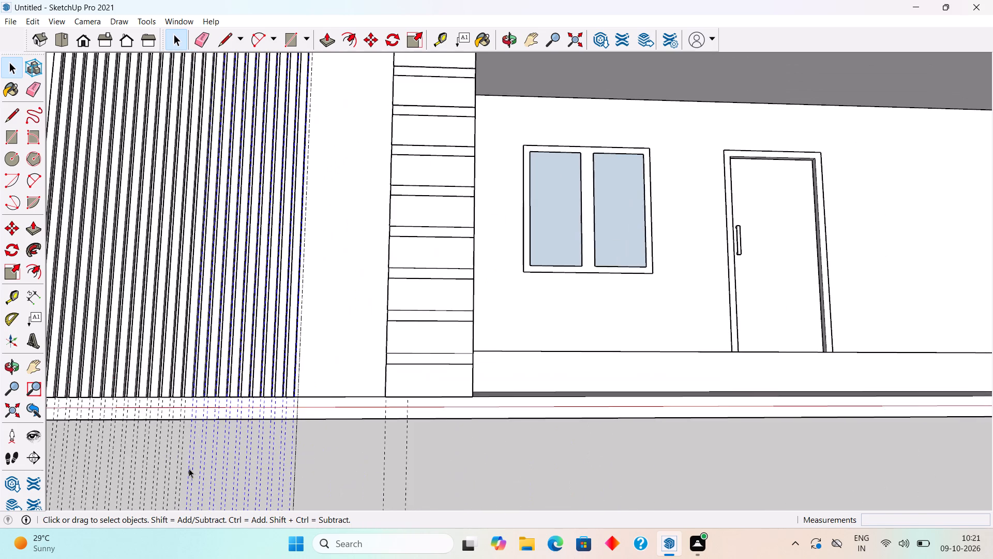
scroll(189, 467, "down", 5)
middle_click_drag(193, 463, 385, 442)
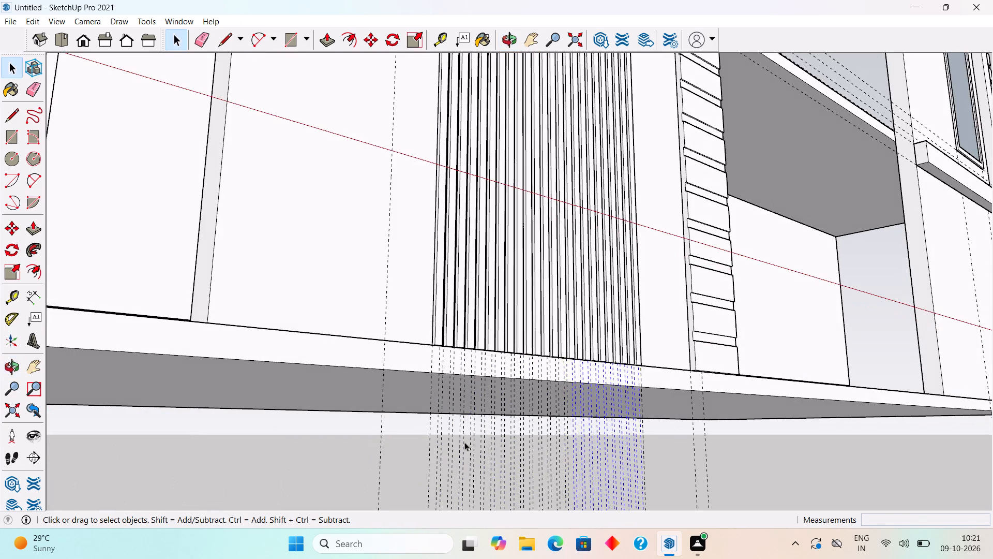
scroll(582, 443, "up", 4)
scroll(579, 447, "down", 3)
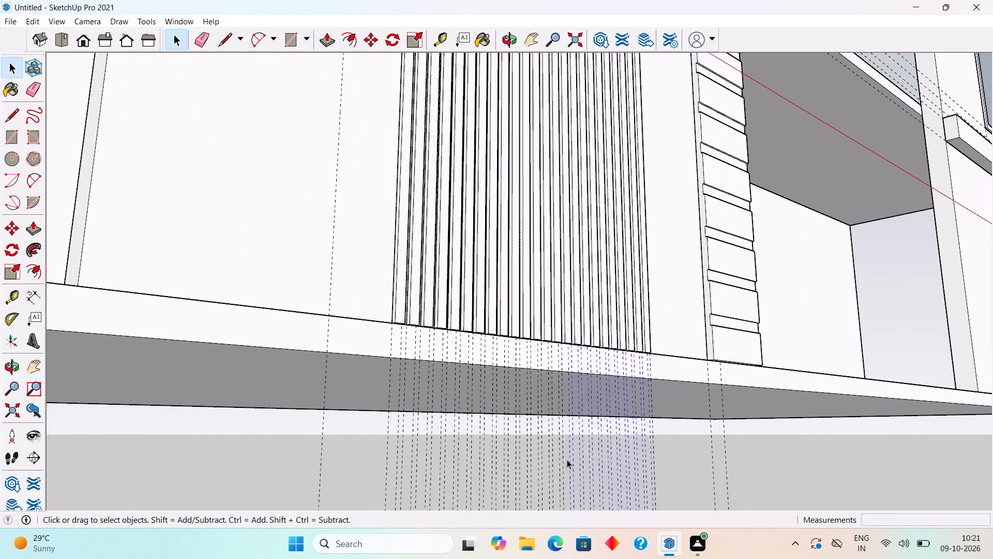
left_click_drag(567, 460, 515, 464)
left_click_drag(515, 464, 393, 452)
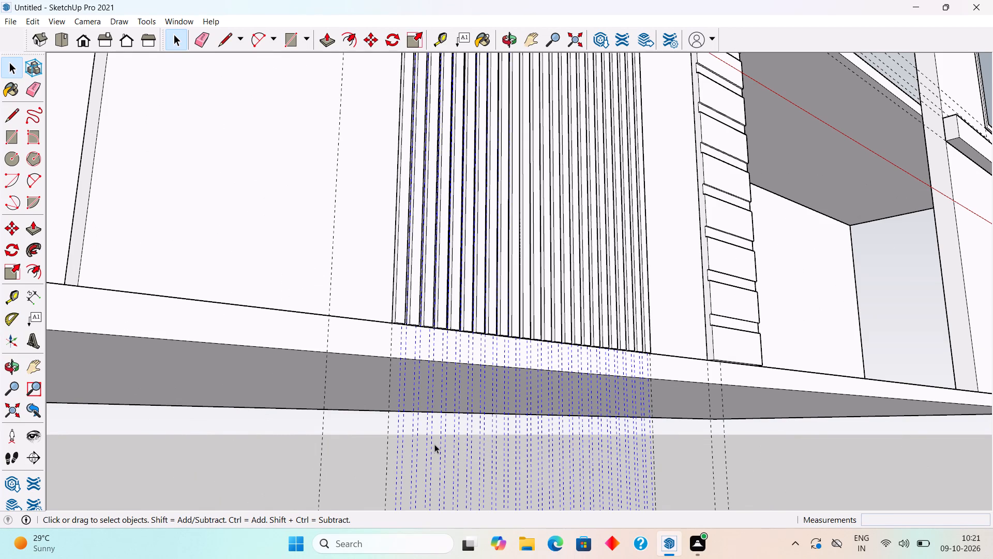
key("Delete")
Measure the distance between the two vertical guides beside the strip field's edge farthest from the grooved strip.
scroll(461, 393, "down", 11)
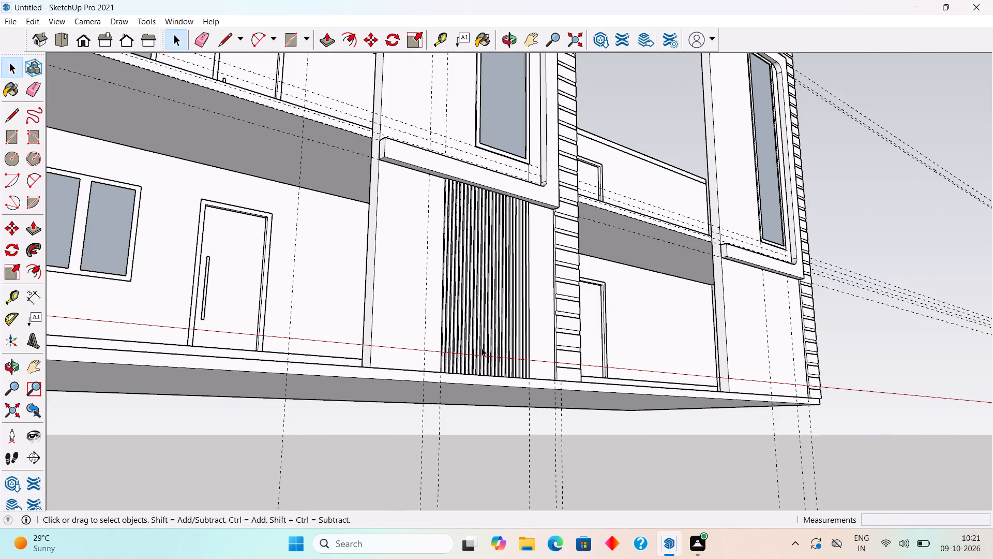
middle_click_drag(467, 375, 266, 518)
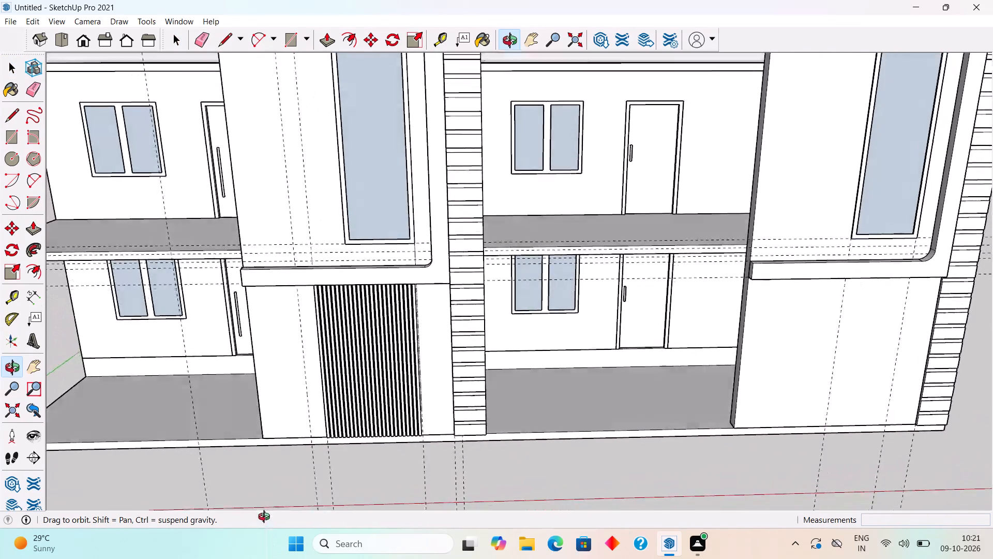
middle_click_drag(266, 518, 242, 428)
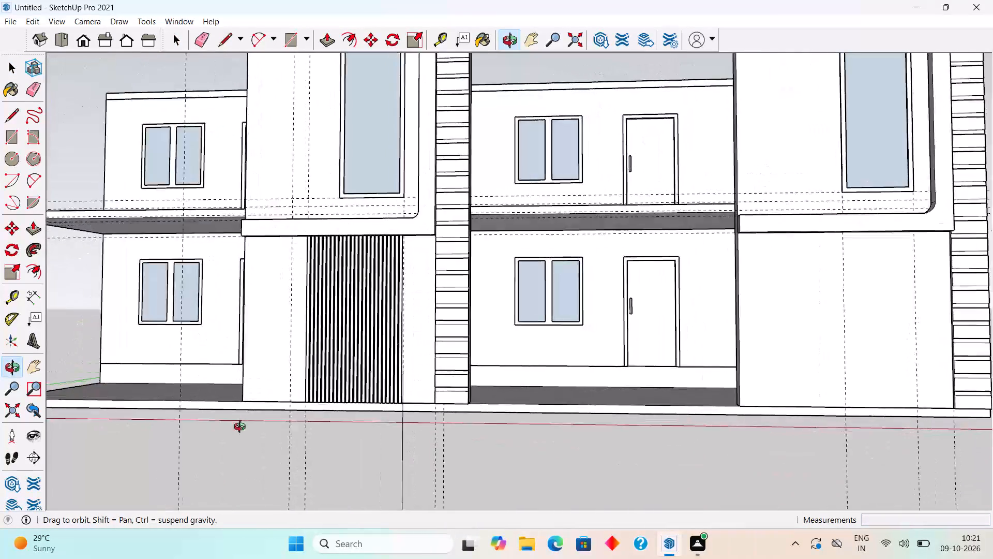
middle_click_drag(242, 428, 300, 452)
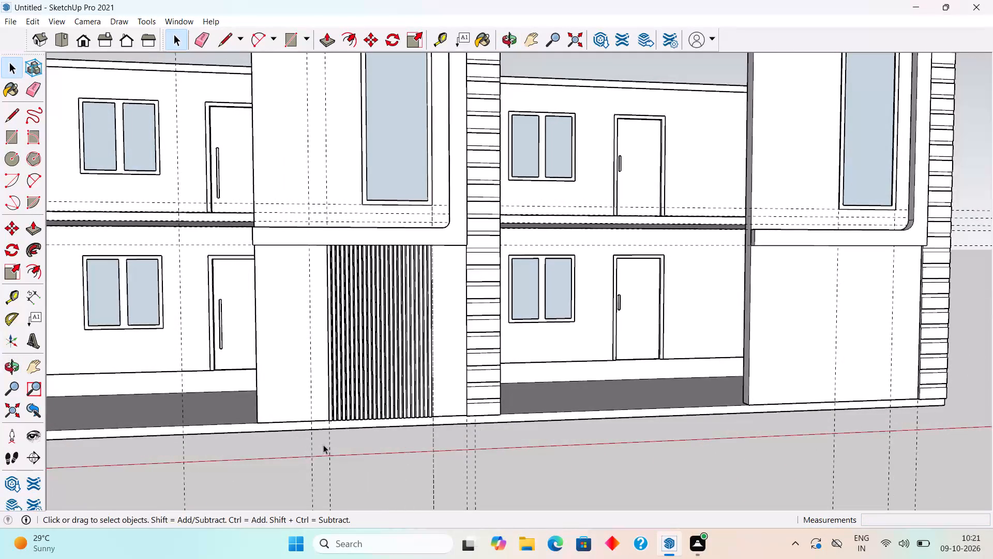
scroll(431, 424, "up", 5)
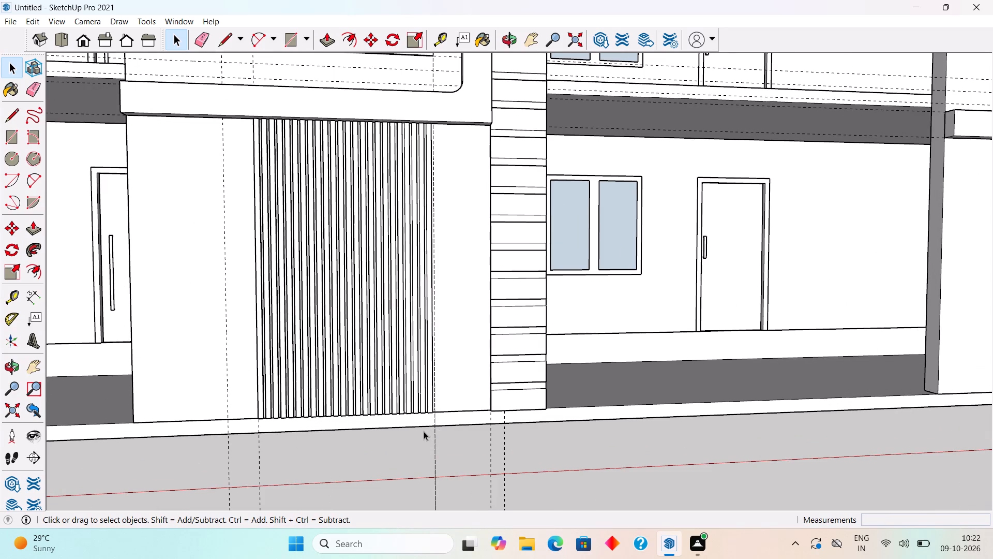
key("t")
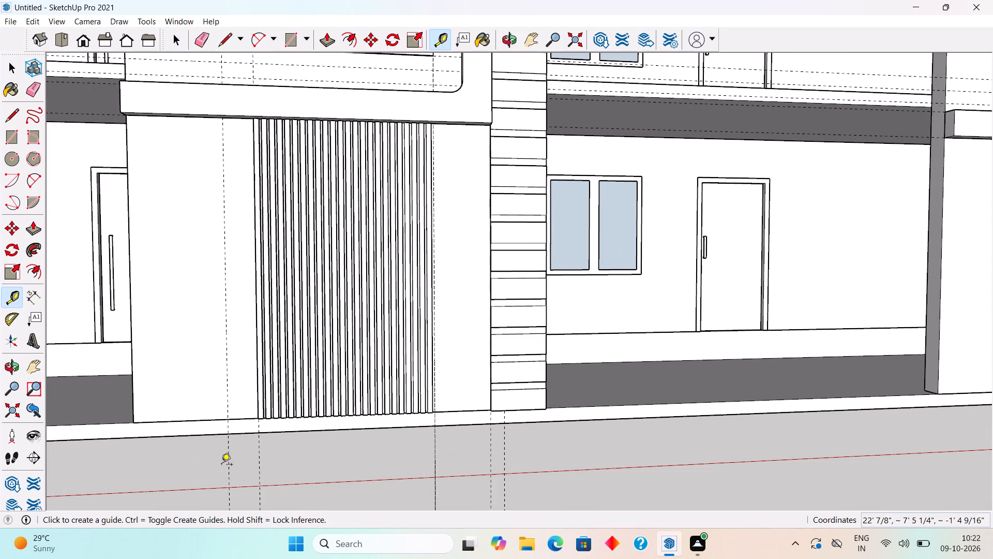
left_click(226, 460)
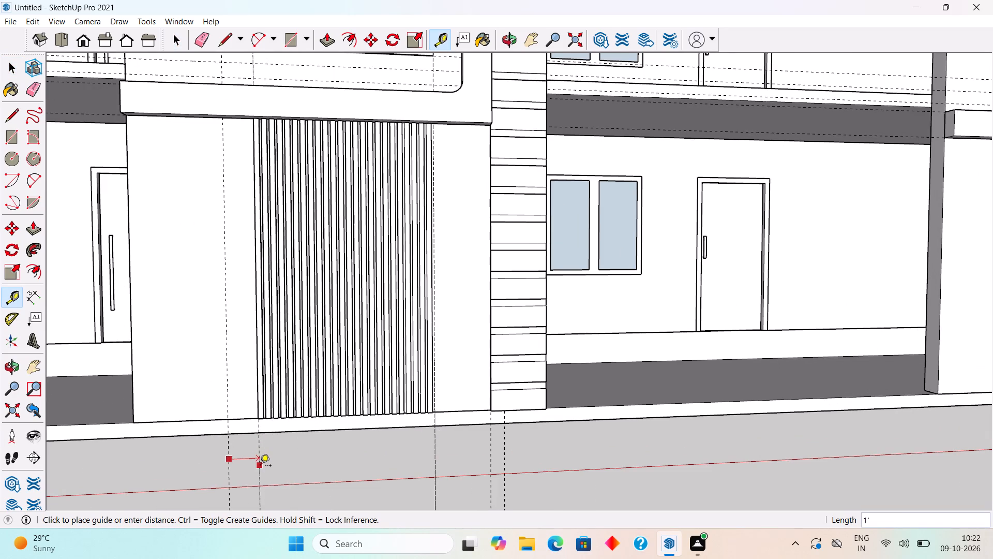
key("space")
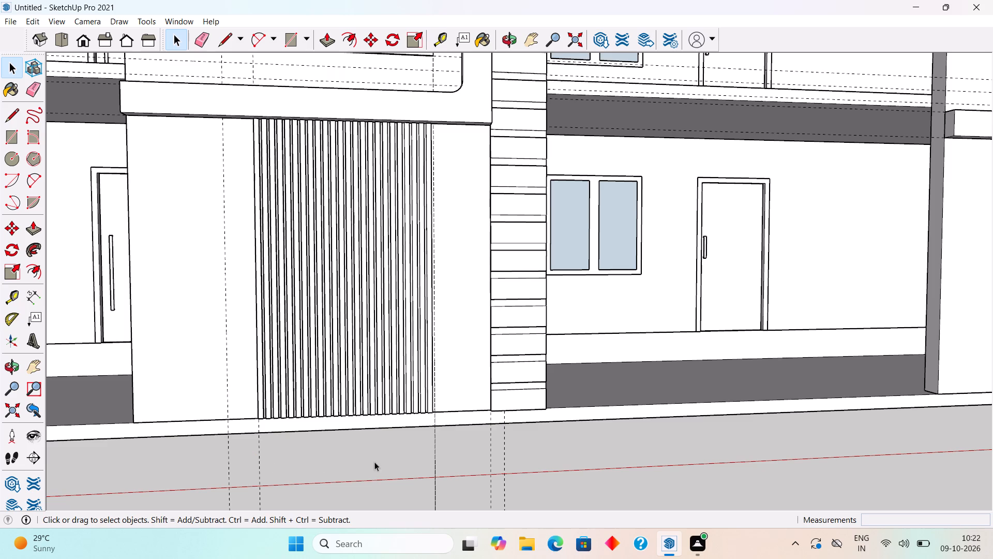
Place a vertical guide 1' in from the strip field's edge guide nearest the grooved strip, toward the strips.
key("t")
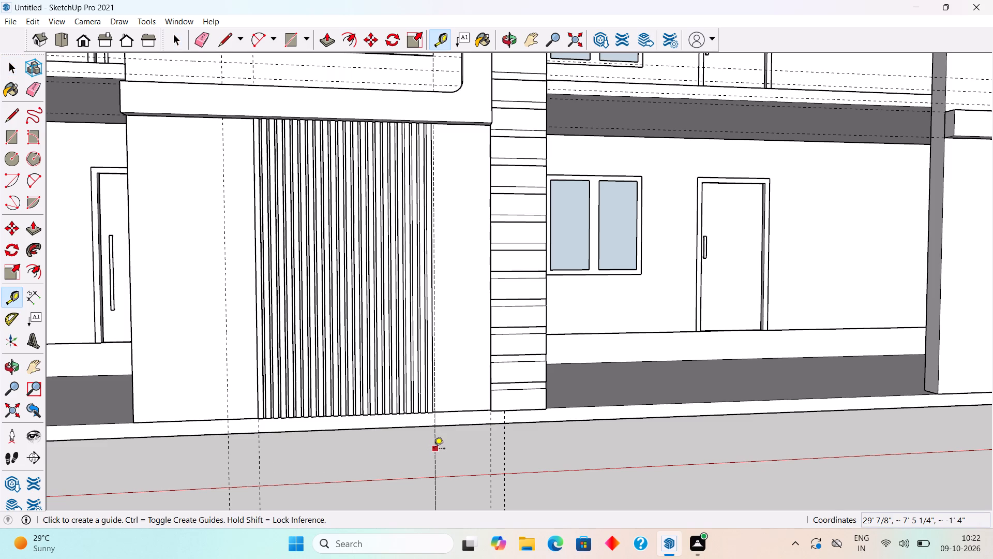
left_click(434, 449)
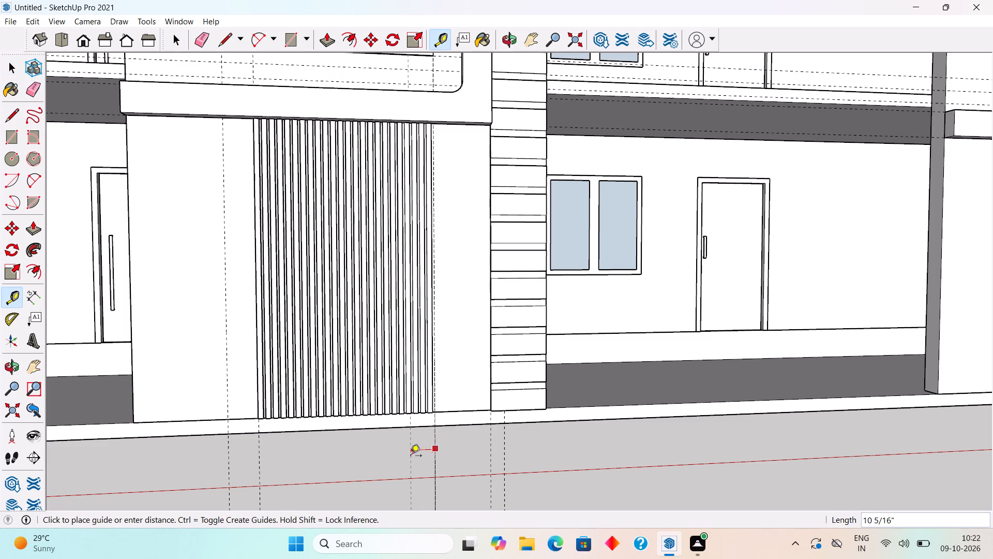
type("1'")
key("Return")
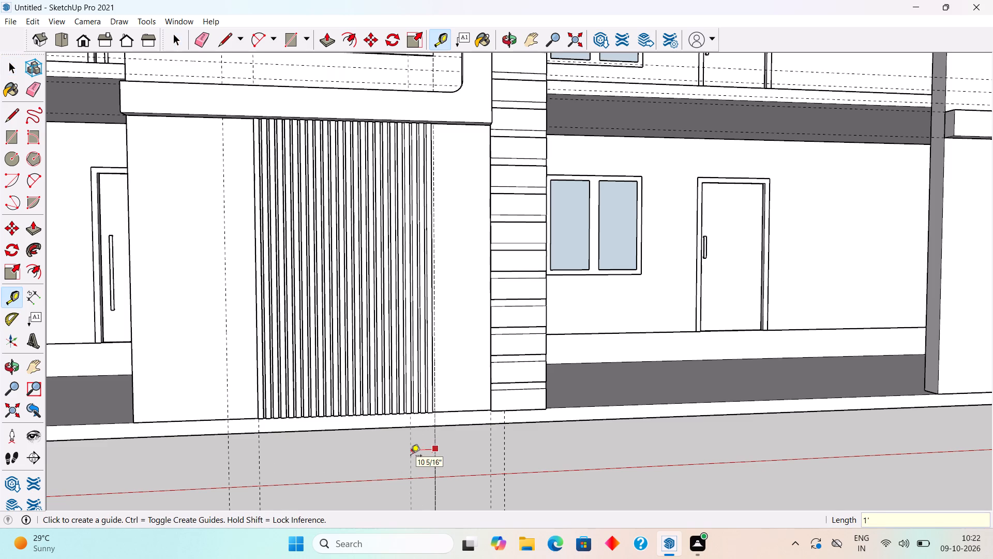
scroll(410, 457, "up", 10)
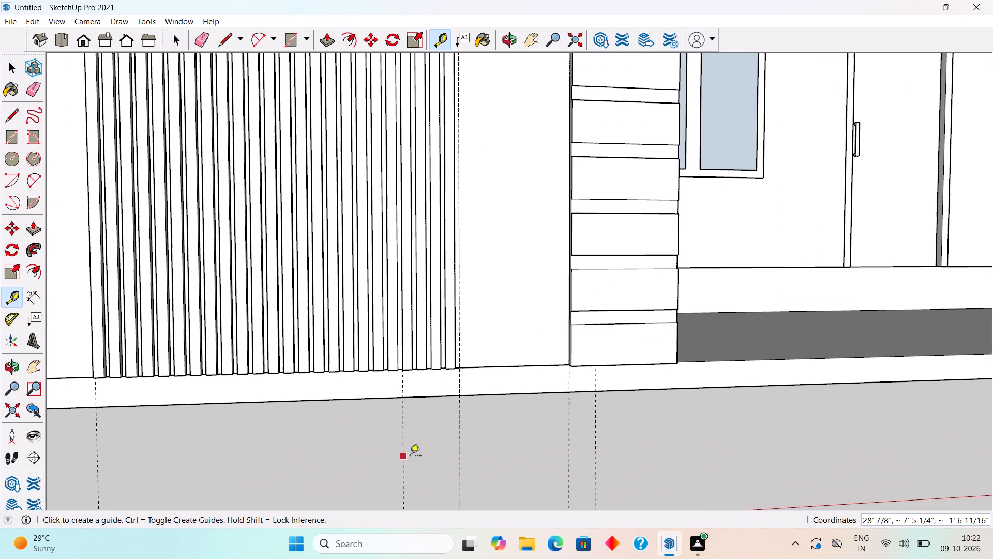
Open the strips group on the first tower's lower wall and delete the four strips between the new 1' guide and the edge guide nearest the grooved strip.
key("space")
left_click(407, 366)
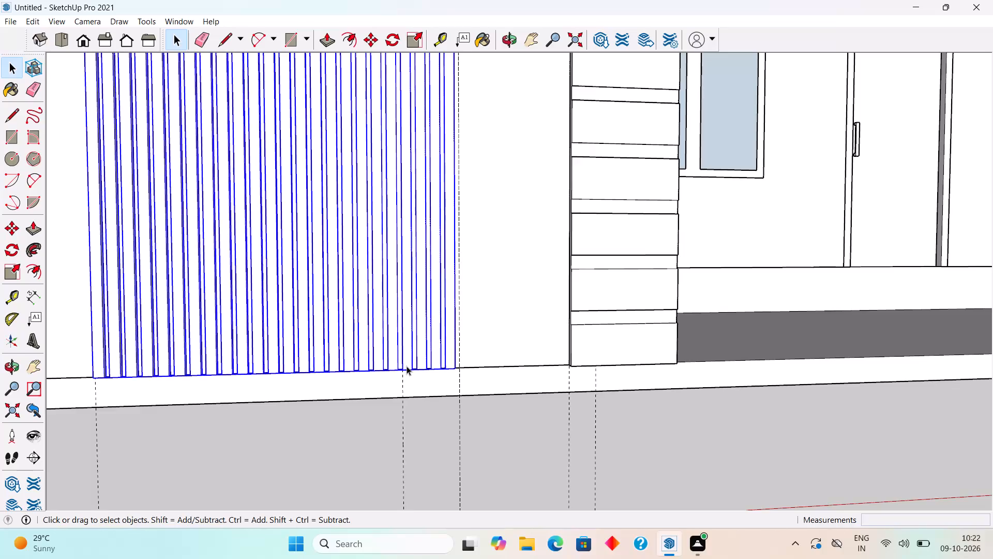
triple_click(407, 366)
key("Delete")
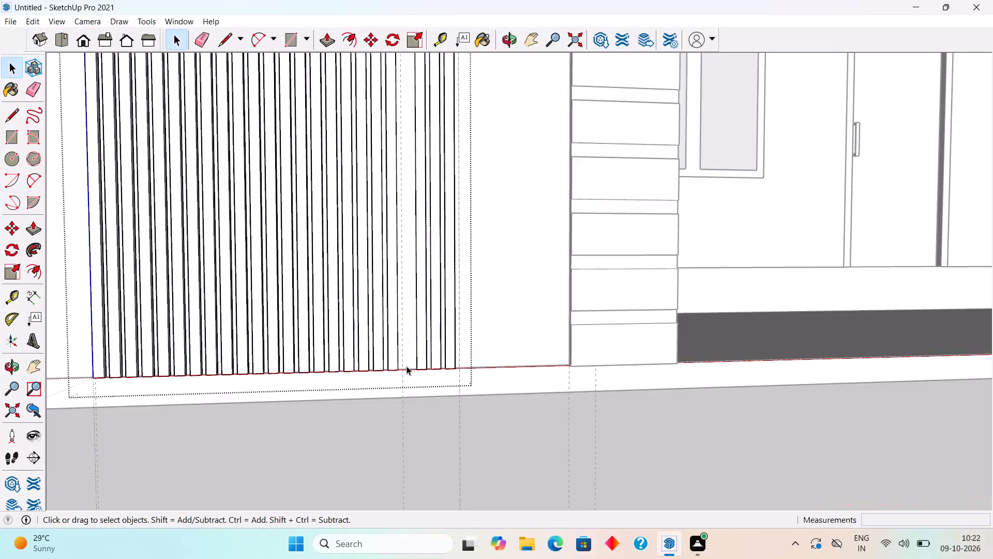
left_click(421, 360)
key("Delete")
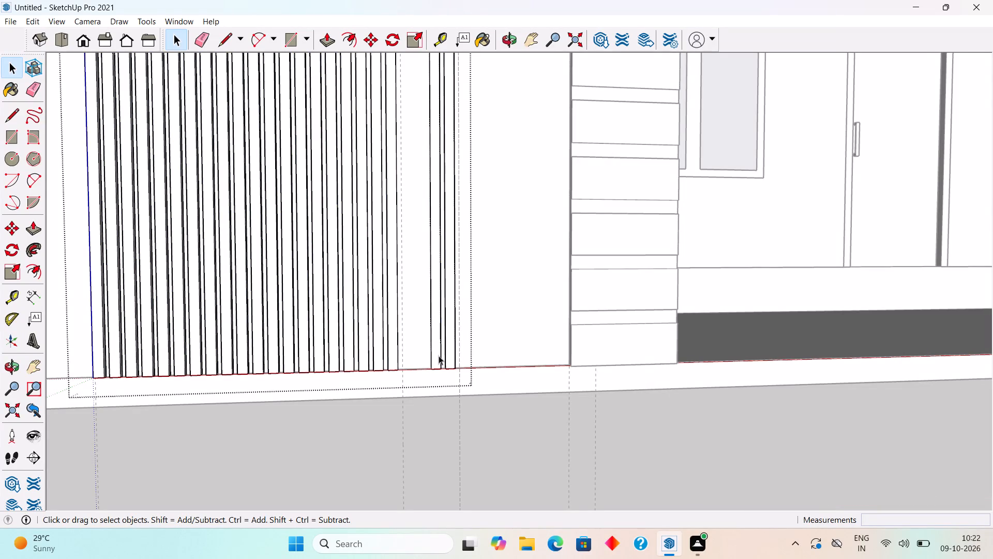
left_click(439, 356)
key("Delete")
left_click(448, 359)
key("Delete")
left_click(447, 416)
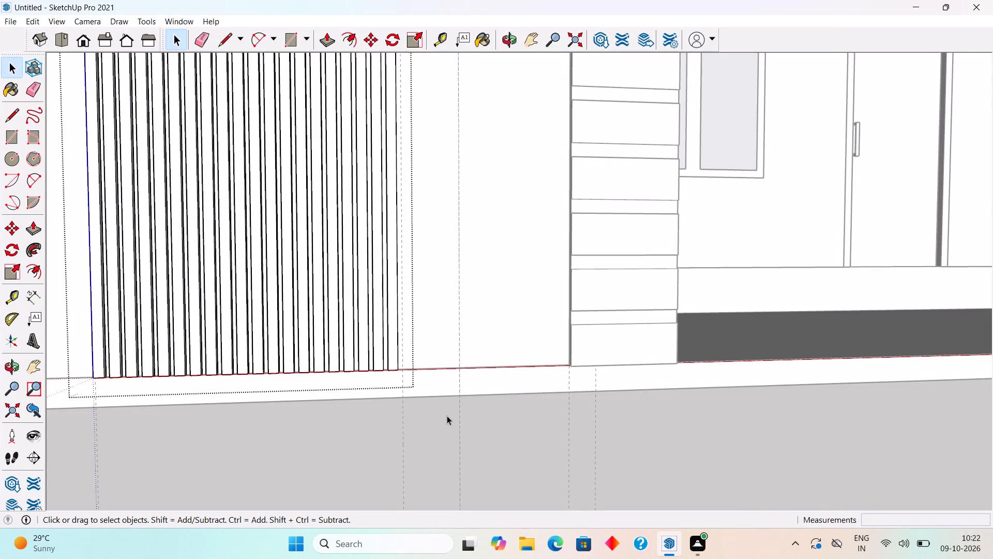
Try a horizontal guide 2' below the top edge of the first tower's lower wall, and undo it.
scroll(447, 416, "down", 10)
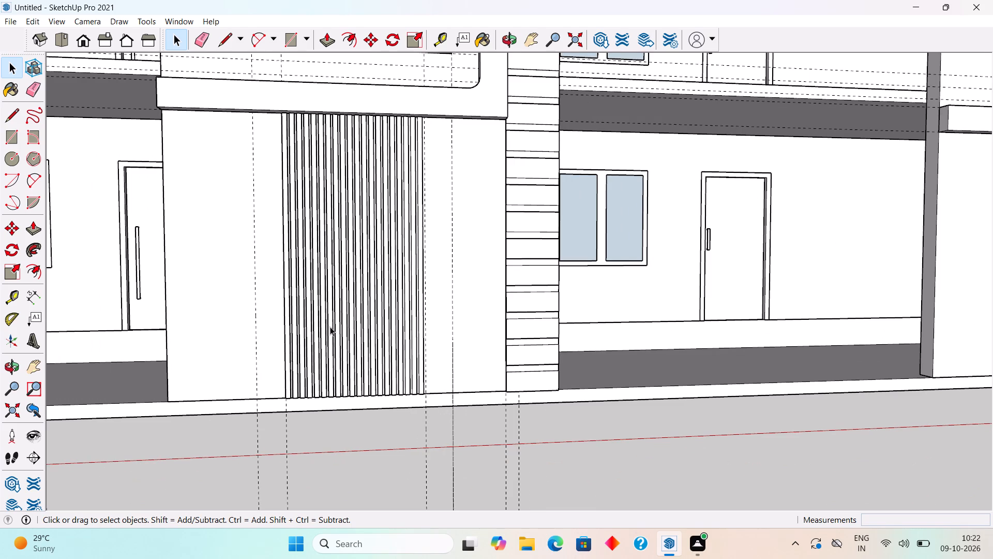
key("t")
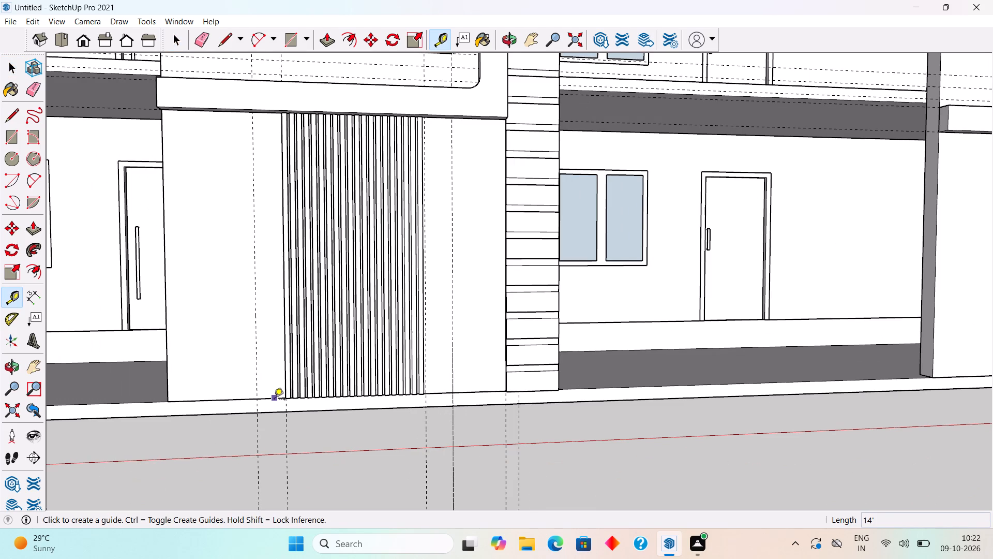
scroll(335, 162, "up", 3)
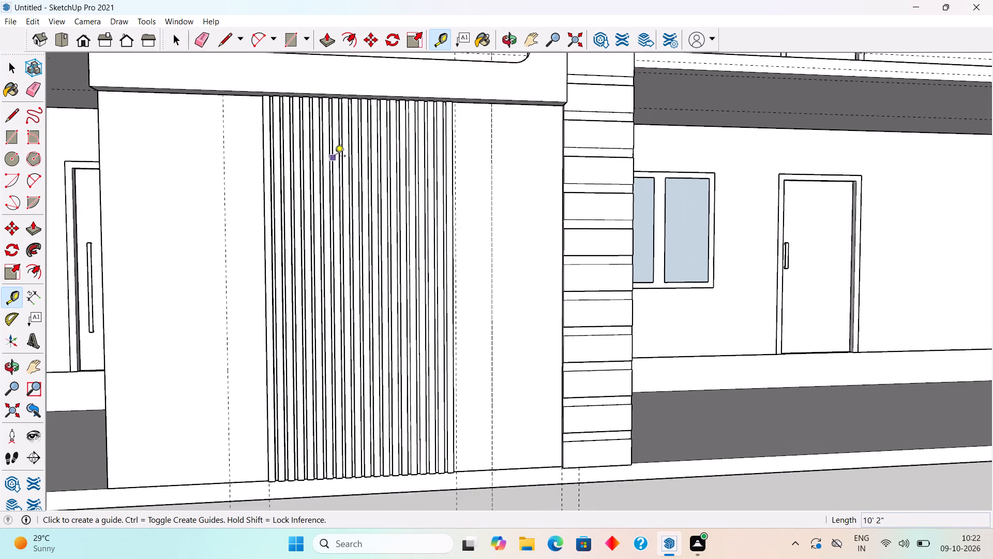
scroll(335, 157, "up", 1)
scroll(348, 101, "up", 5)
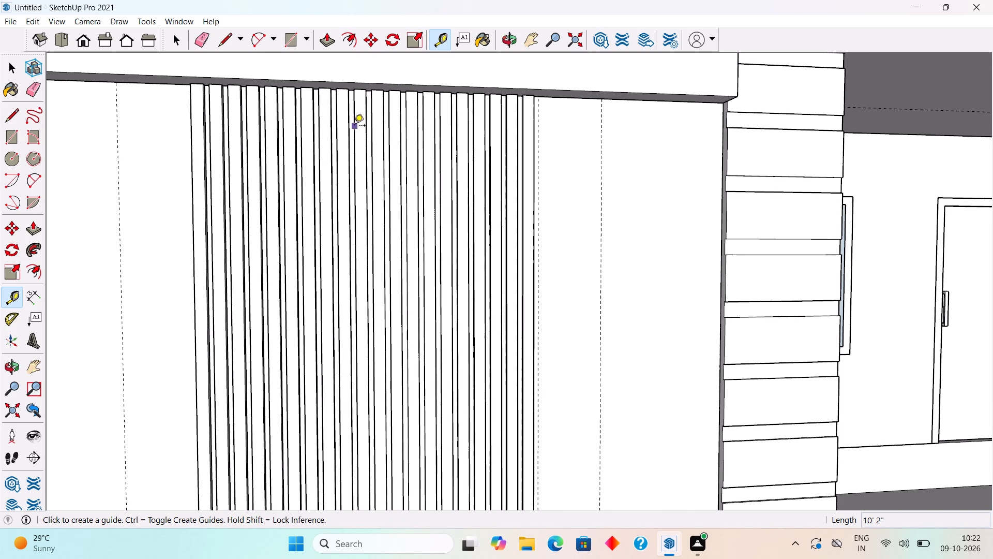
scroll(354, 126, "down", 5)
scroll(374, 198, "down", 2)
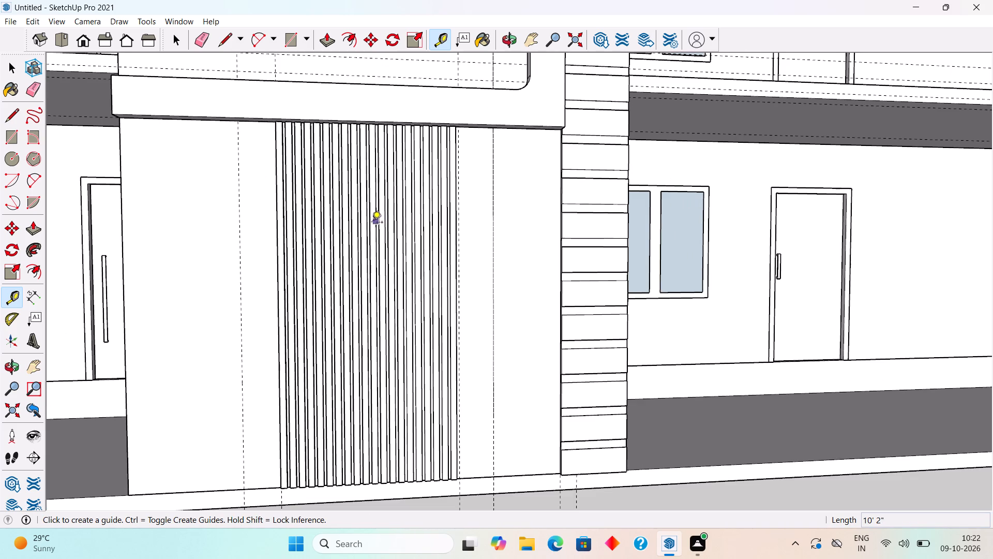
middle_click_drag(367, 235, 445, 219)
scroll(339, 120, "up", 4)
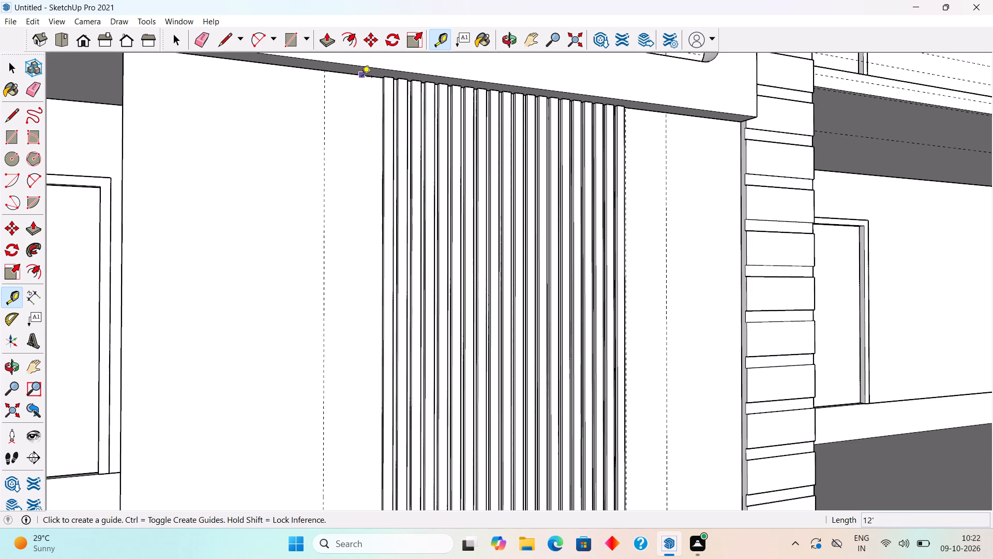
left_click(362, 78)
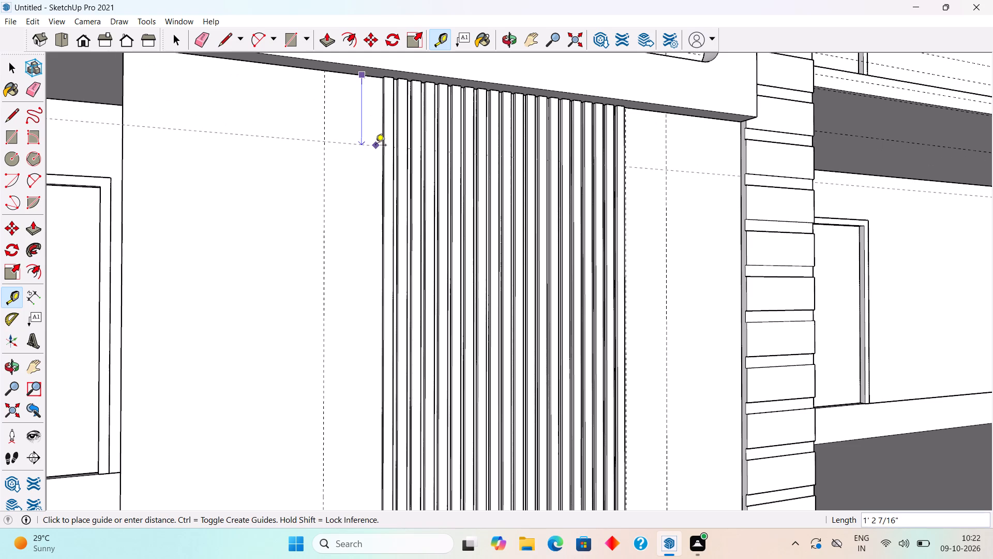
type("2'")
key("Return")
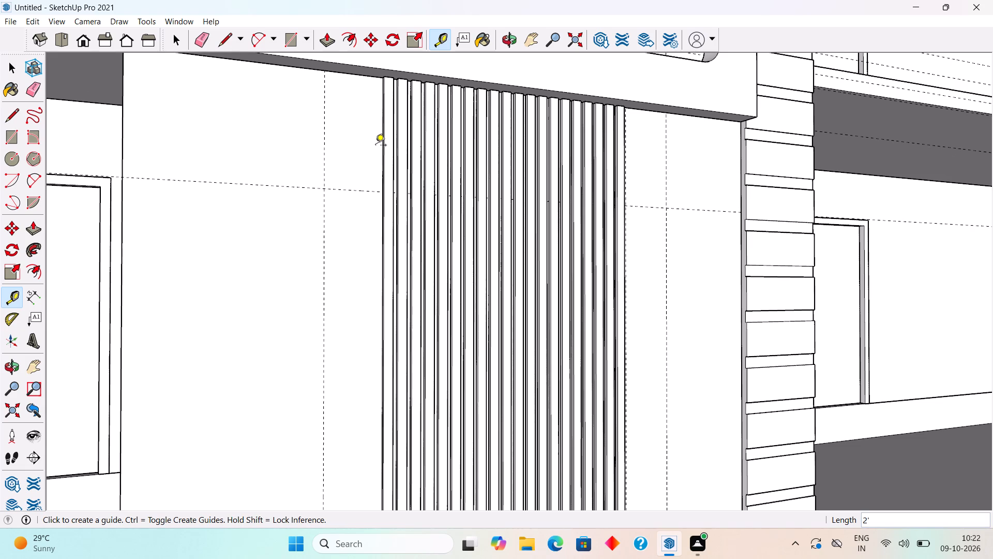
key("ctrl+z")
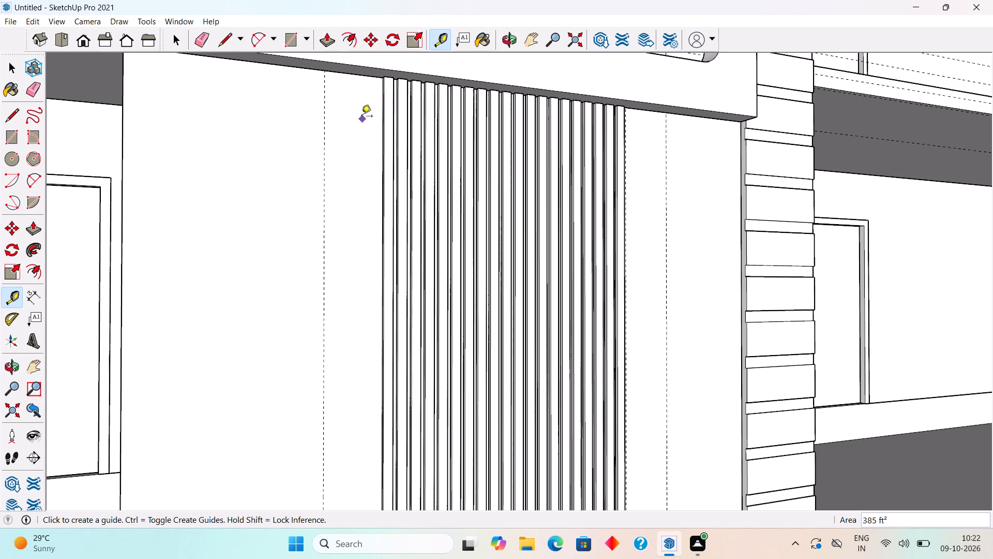
Place a horizontal guide 1.5' below the top edge of the first tower's lower wall.
left_click(368, 77)
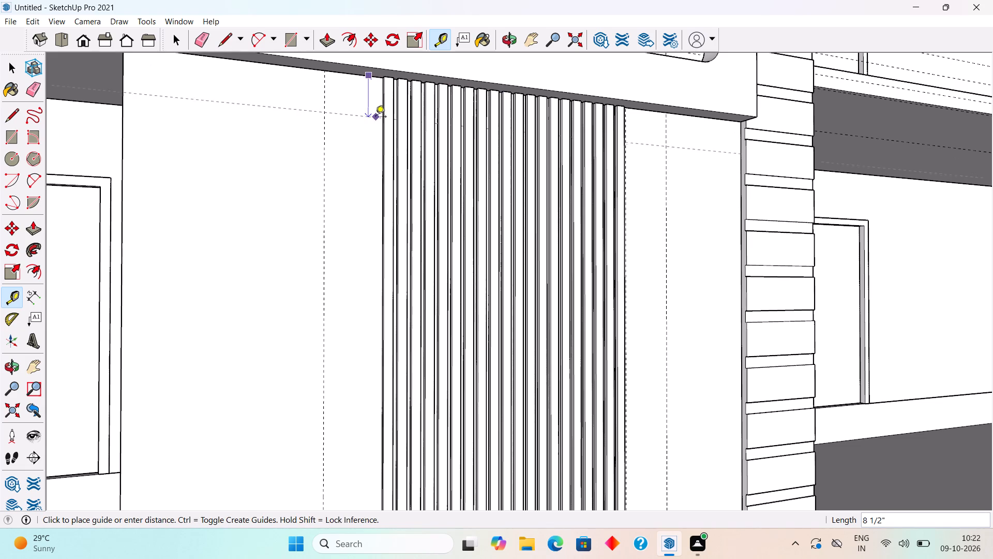
type("1.5'")
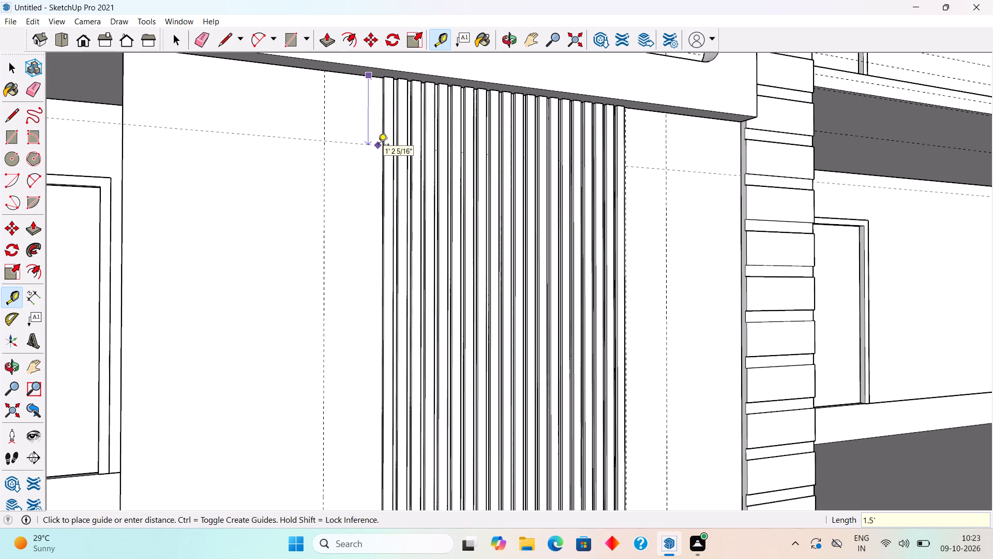
key("Return")
key("space")
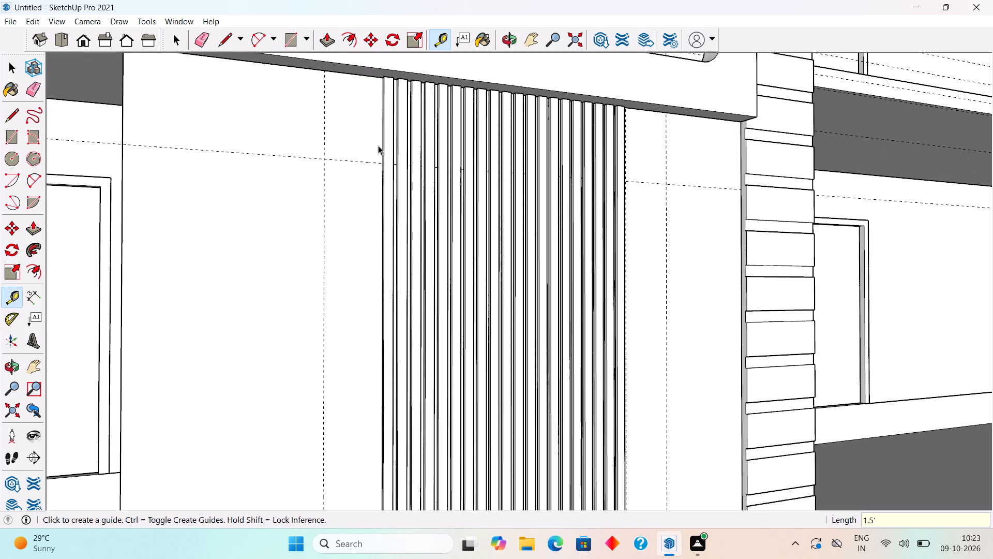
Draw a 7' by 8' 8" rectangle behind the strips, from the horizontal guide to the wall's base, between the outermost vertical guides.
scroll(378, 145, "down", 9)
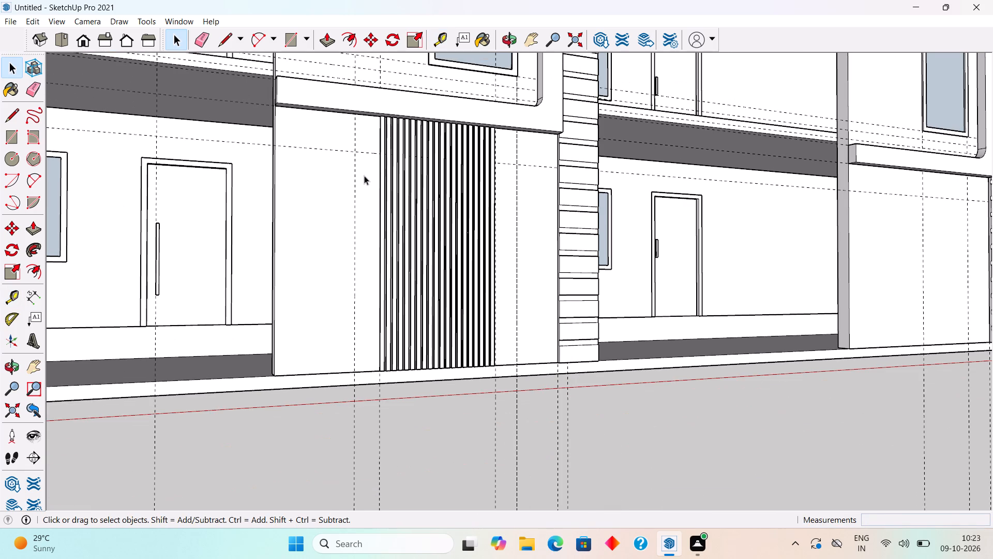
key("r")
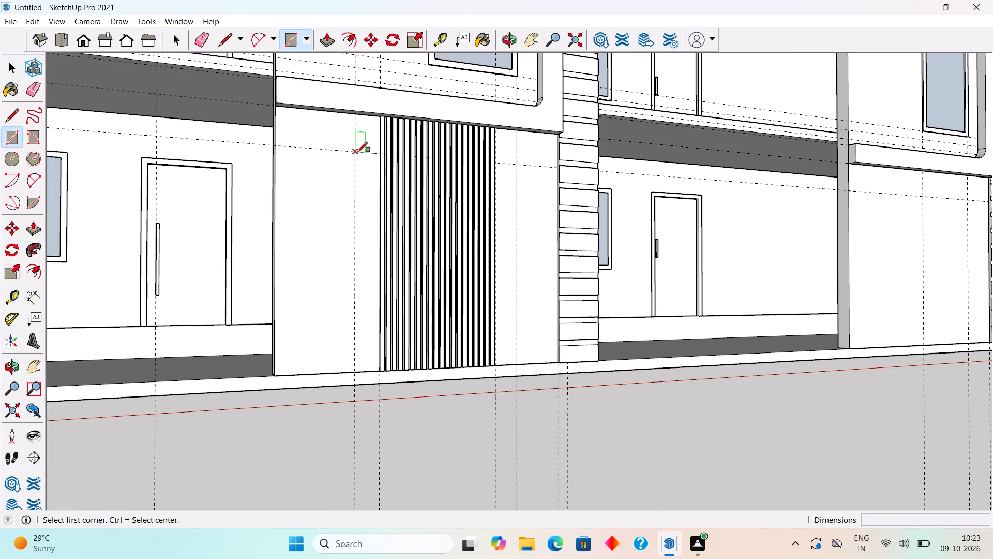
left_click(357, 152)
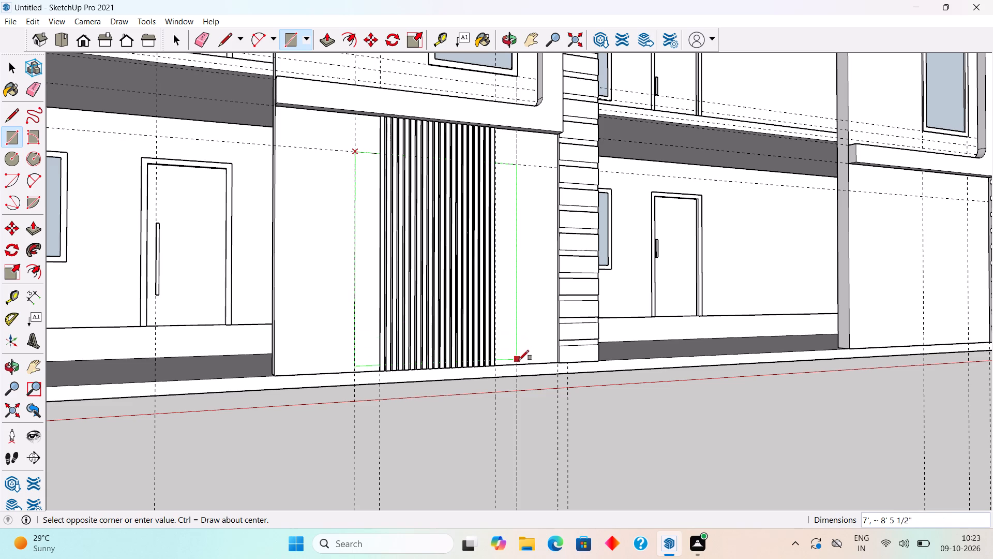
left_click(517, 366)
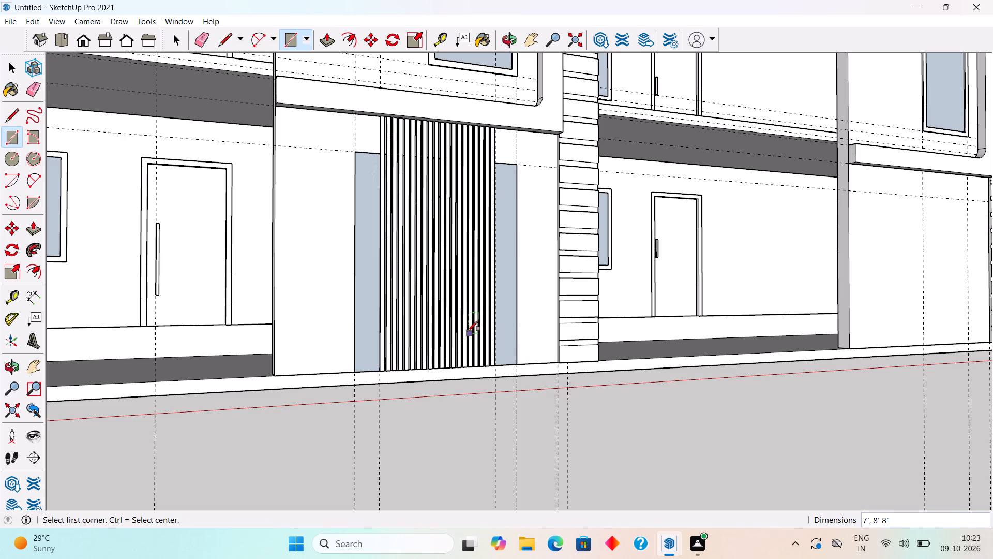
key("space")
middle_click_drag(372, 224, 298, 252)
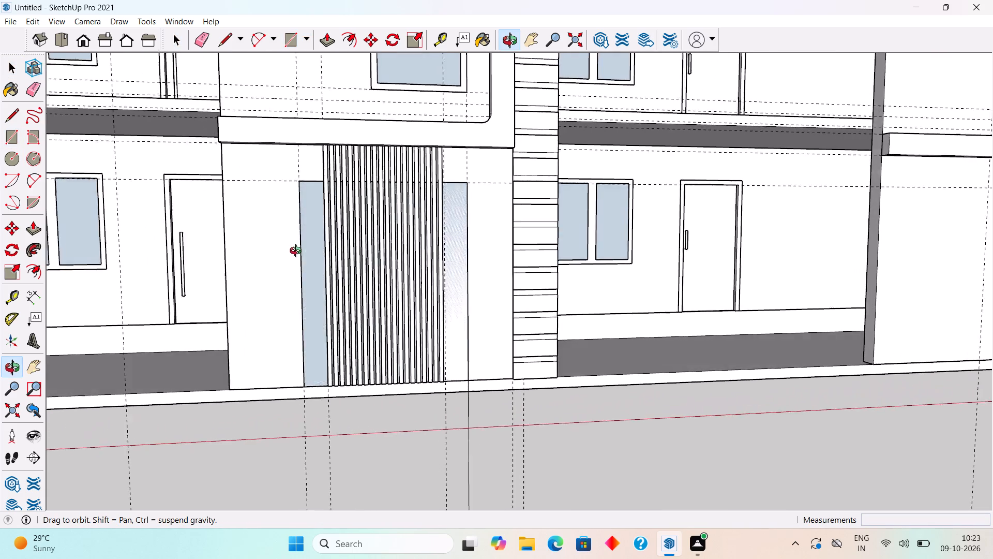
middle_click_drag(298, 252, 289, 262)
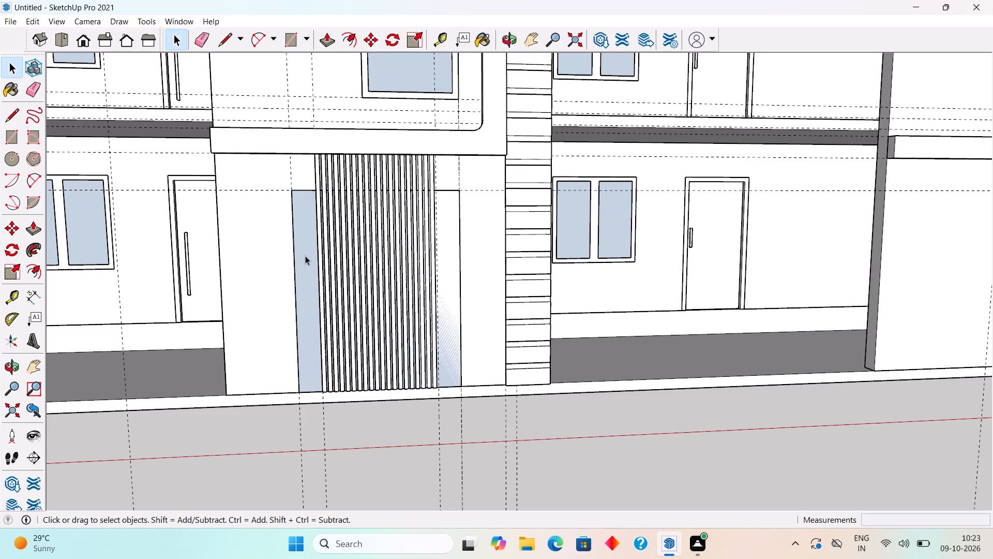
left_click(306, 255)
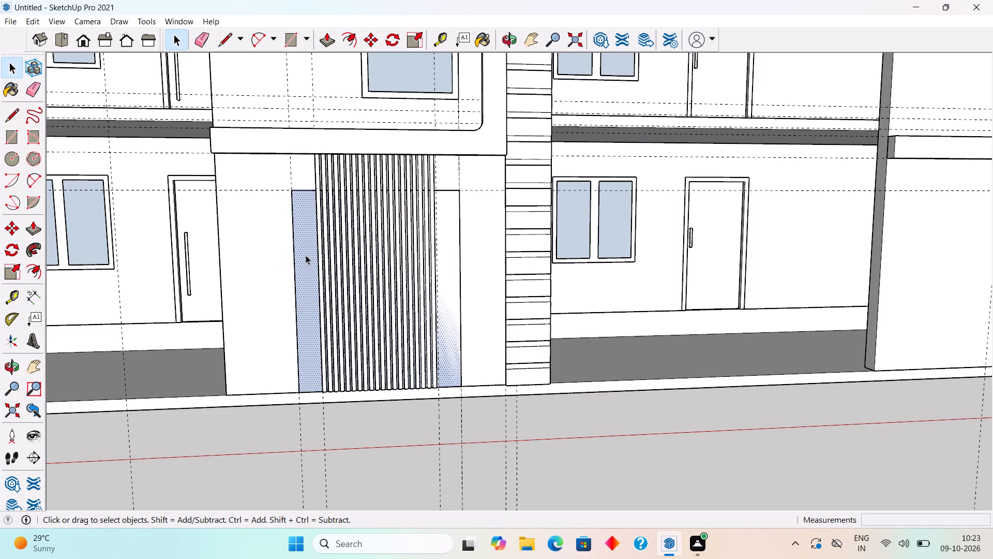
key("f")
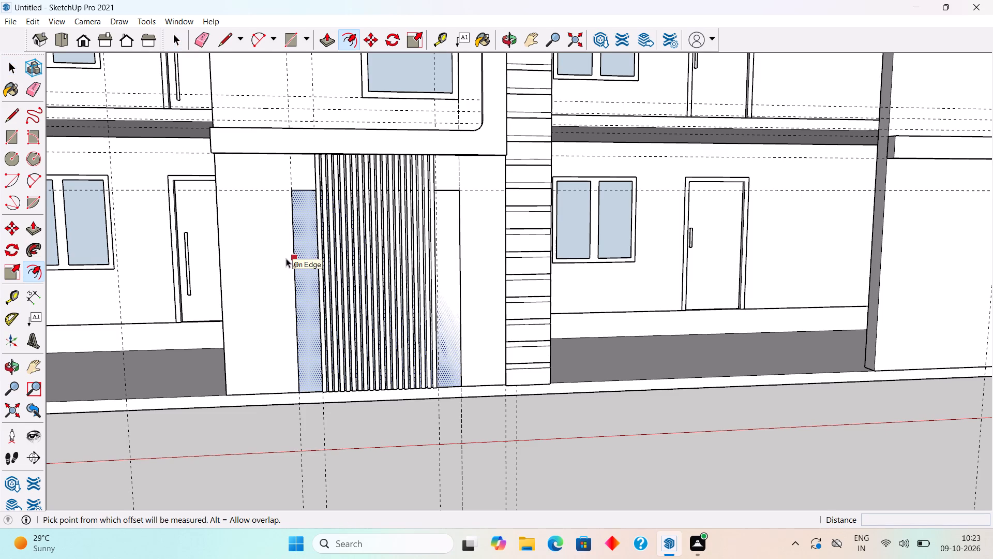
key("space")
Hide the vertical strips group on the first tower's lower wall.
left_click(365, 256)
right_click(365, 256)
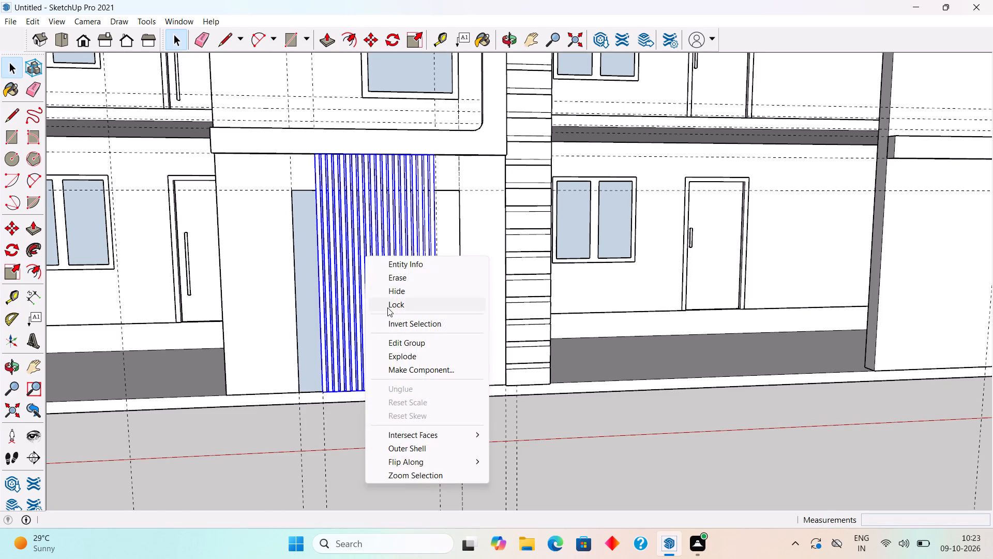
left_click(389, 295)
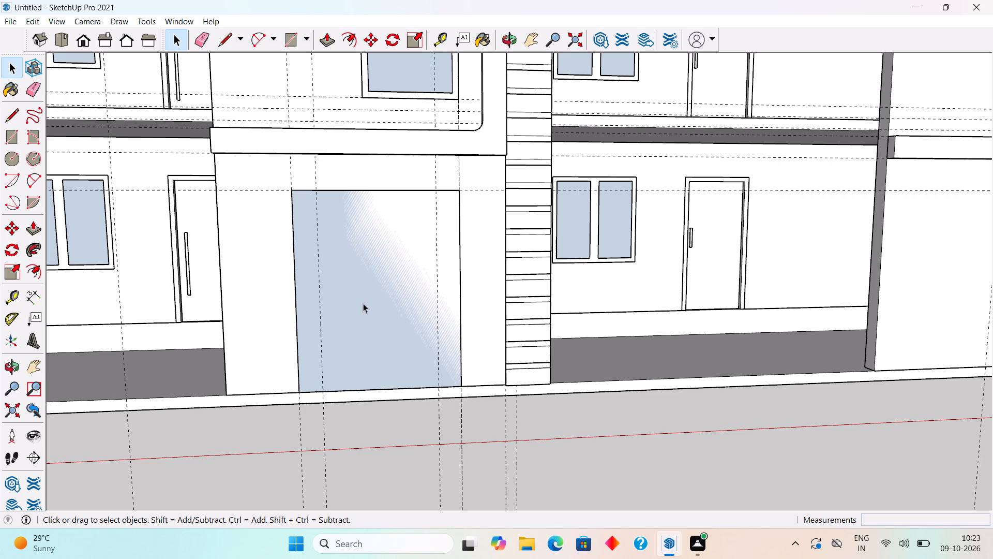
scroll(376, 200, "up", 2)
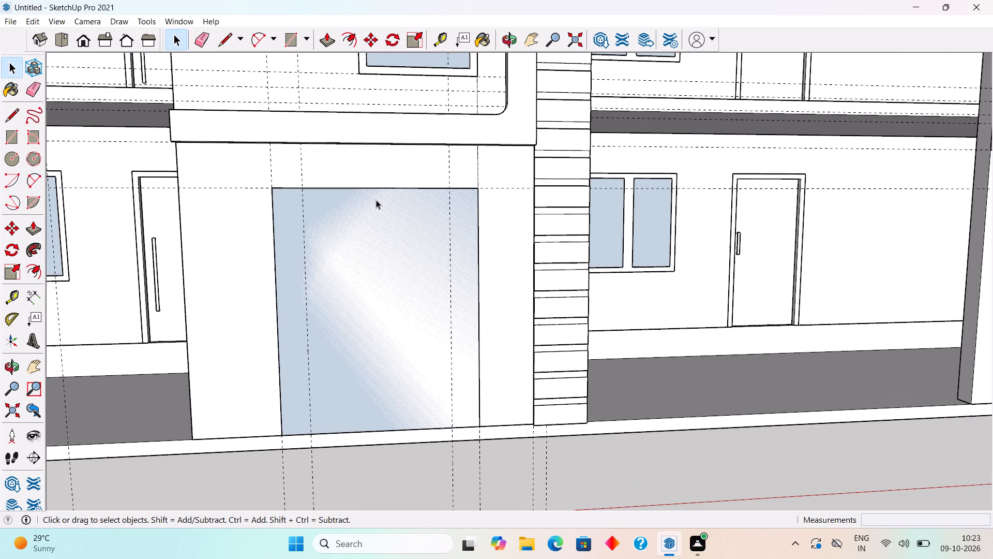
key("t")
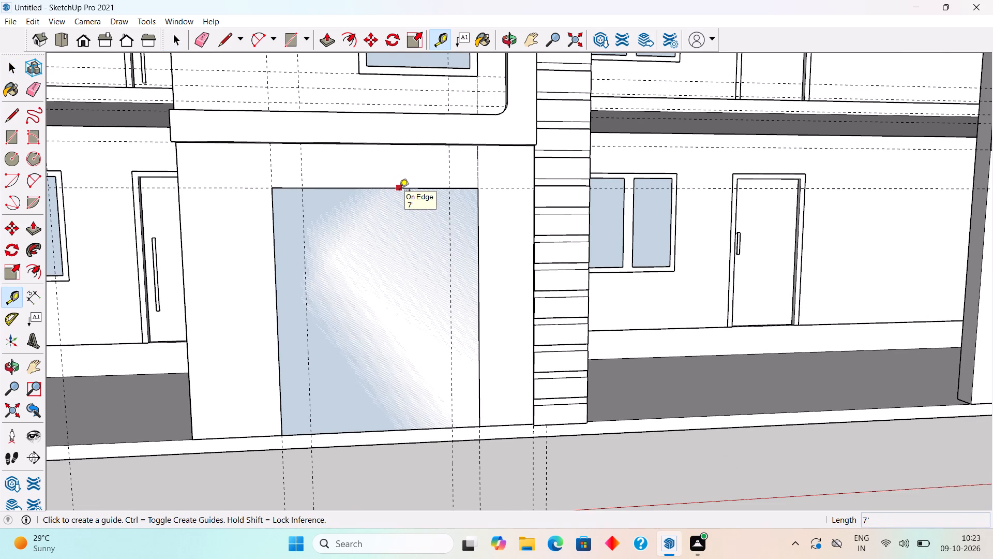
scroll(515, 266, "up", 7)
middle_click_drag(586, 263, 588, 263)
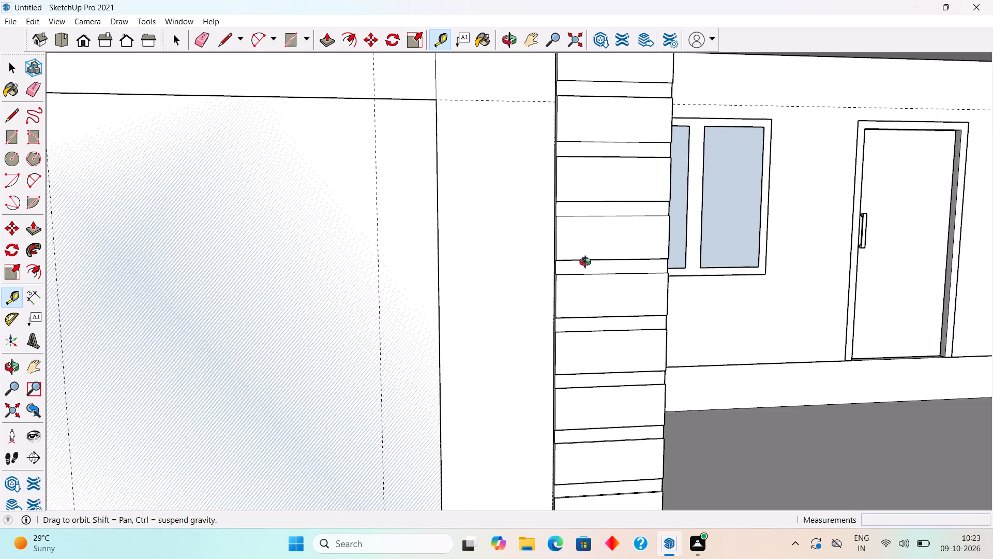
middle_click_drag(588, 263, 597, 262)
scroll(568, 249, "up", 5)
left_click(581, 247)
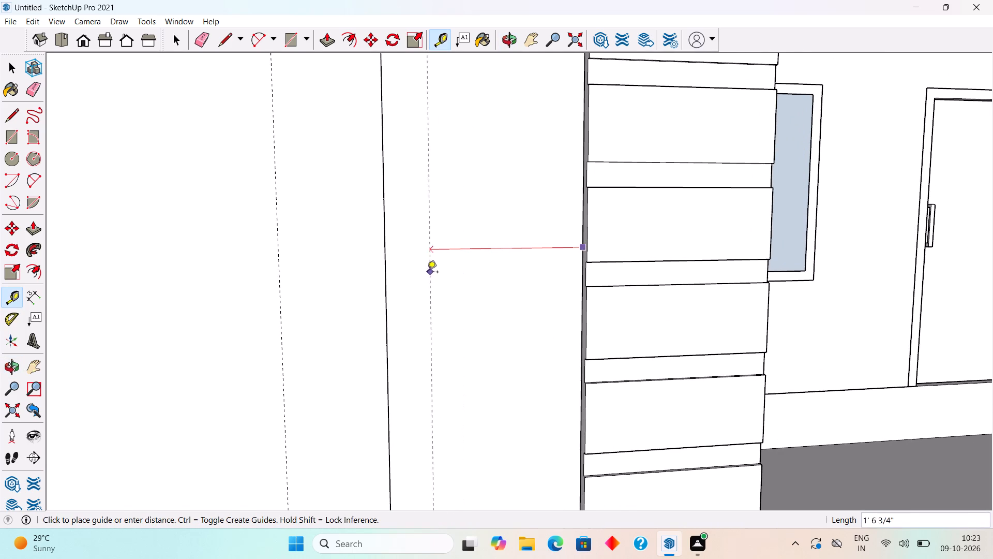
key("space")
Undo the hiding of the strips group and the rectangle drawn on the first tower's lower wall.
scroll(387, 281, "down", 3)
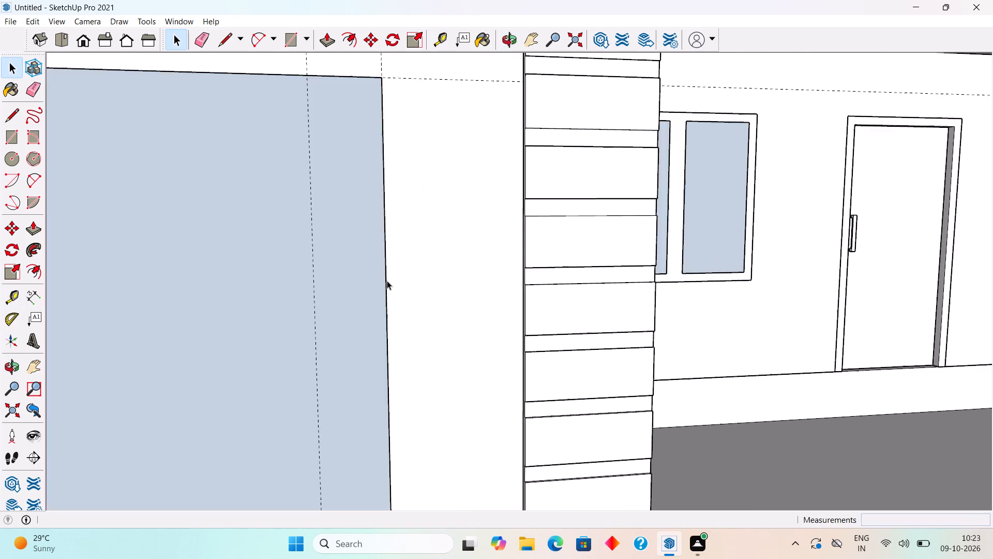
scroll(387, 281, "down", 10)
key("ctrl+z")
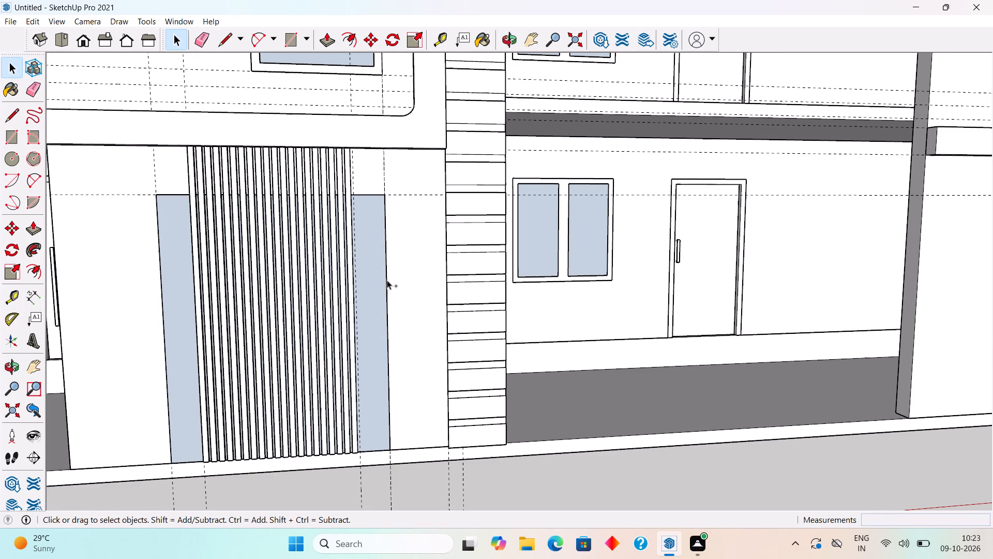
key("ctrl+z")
Hide the vertical strips group on the first tower's lower wall.
left_click(340, 261)
right_click(340, 261)
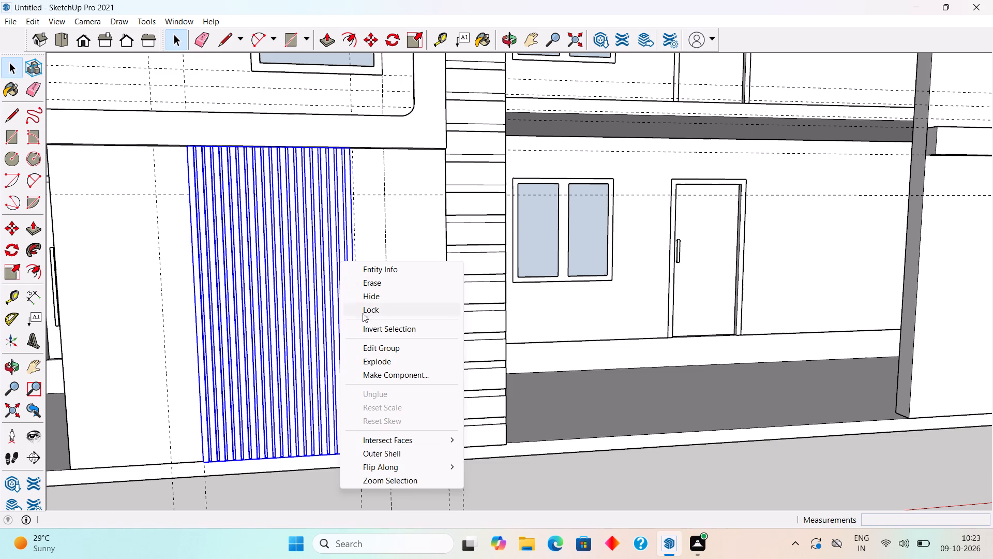
left_click(372, 298)
Delete the horizontal guide crossing the upper part of the first tower's lower wall.
left_click(325, 195)
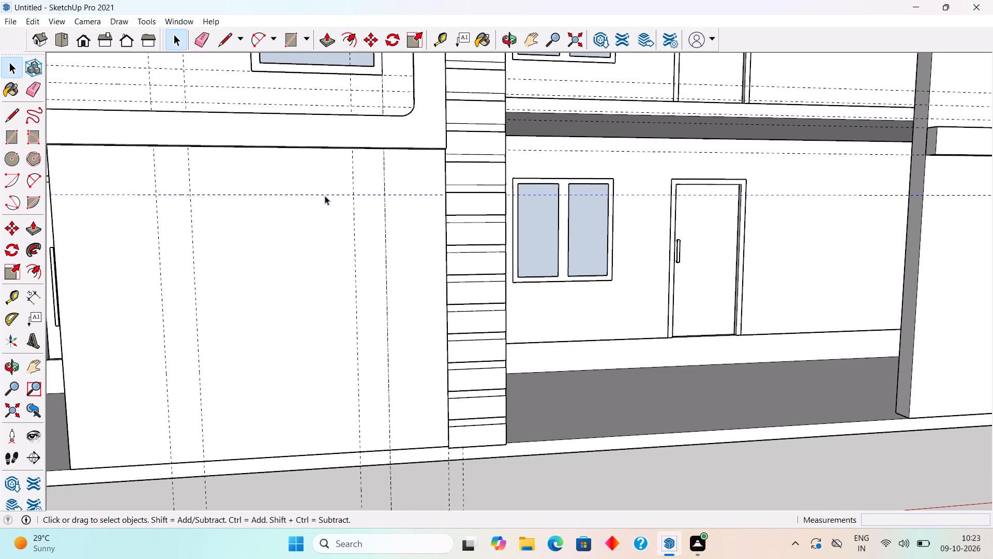
key("Delete")
Place a horizontal guide 2' below the projecting frame's bottom edge on the first tower, and another 1' below that guide.
middle_click_drag(316, 190, 332, 160)
scroll(332, 160, "up", 3)
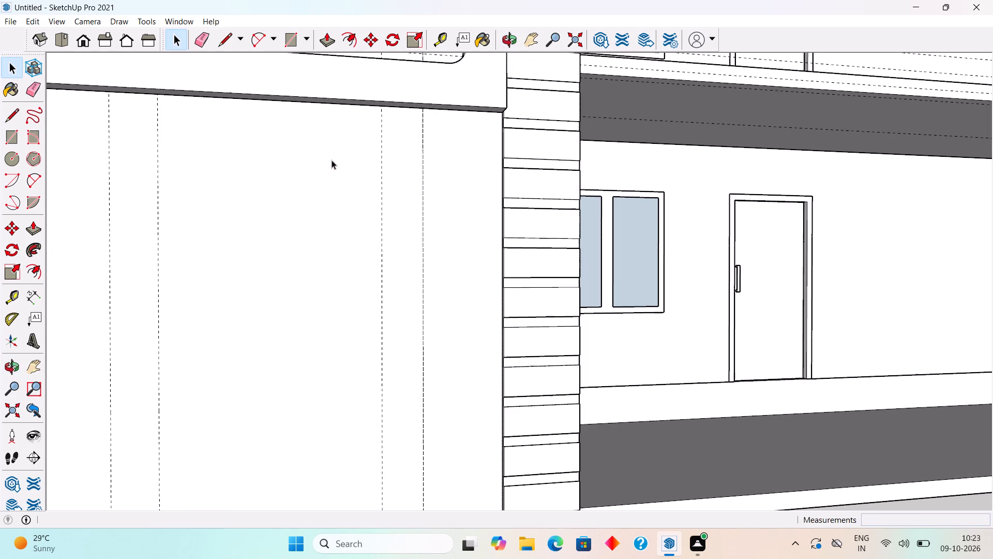
key("t")
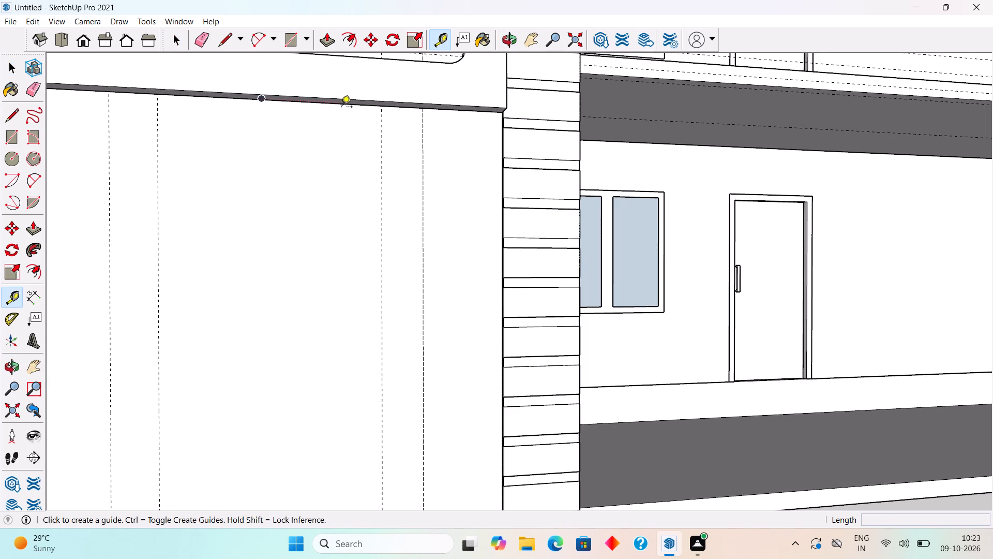
left_click(345, 106)
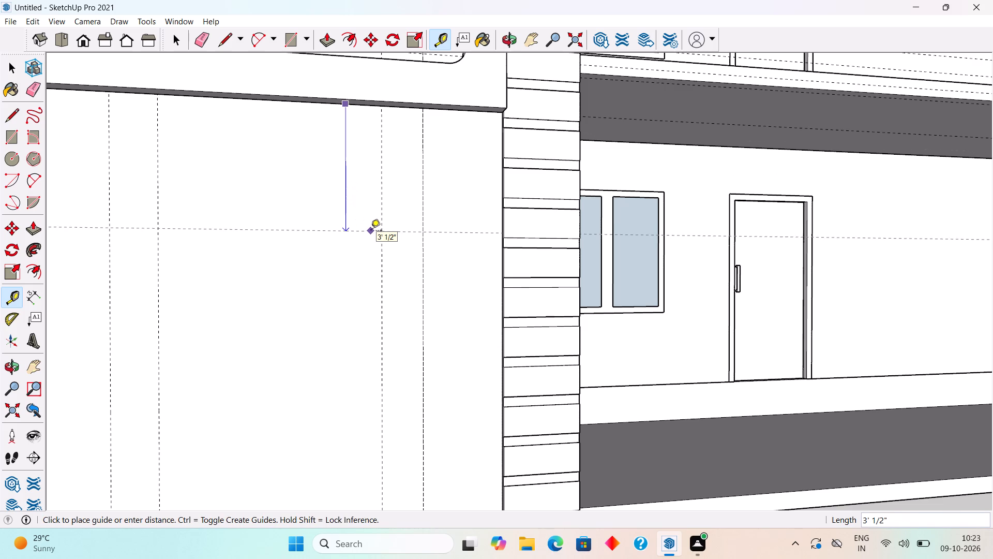
type("2'")
key("Return")
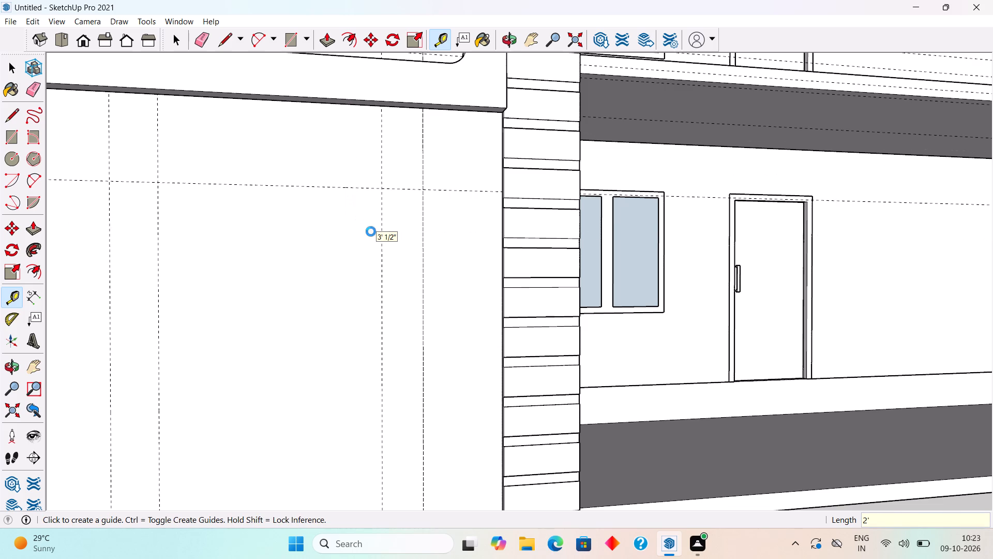
left_click(340, 191)
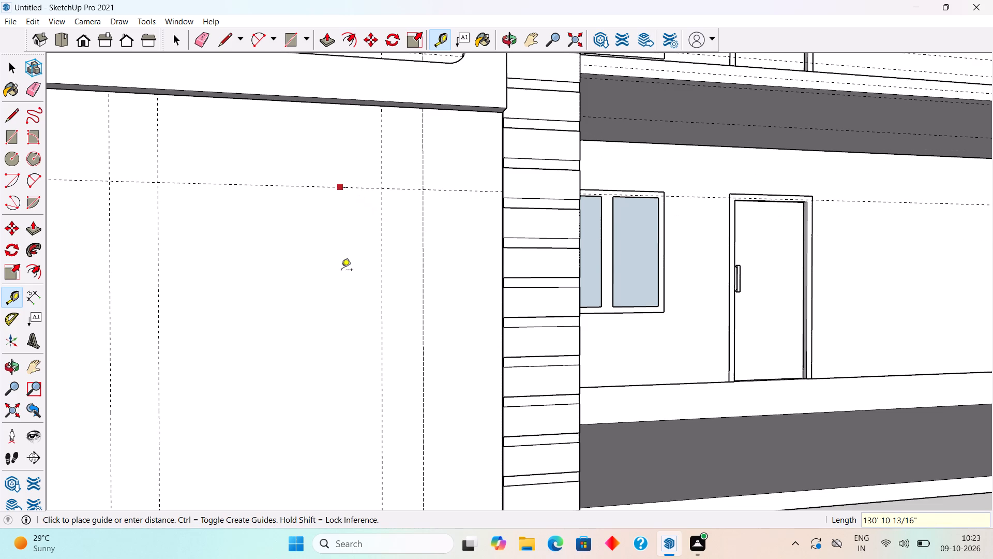
type("1'")
key("Return")
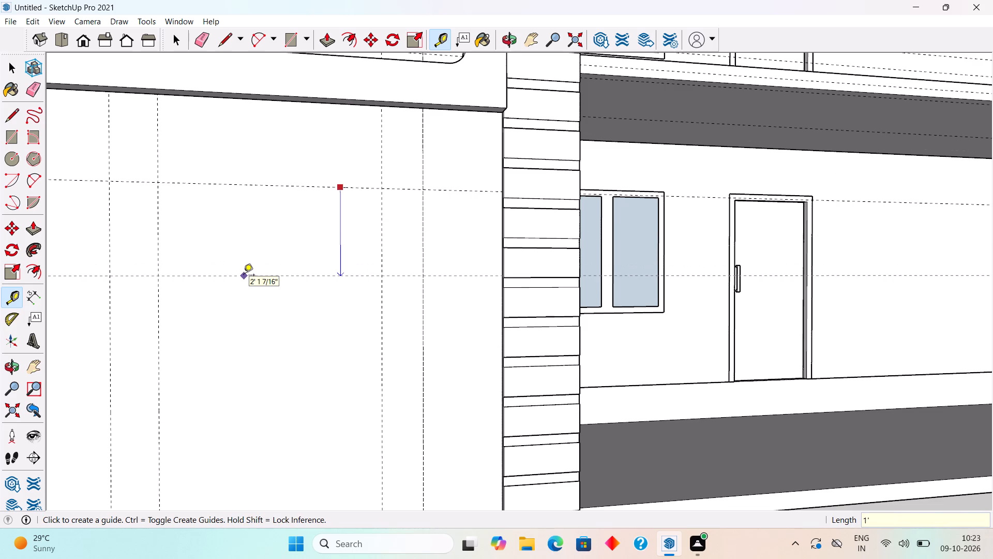
key("space")
Draw a 5' by 7' 2" rectangle between the inner vertical guides, from the lower horizontal guide to the wall's base.
scroll(252, 260, "down", 9)
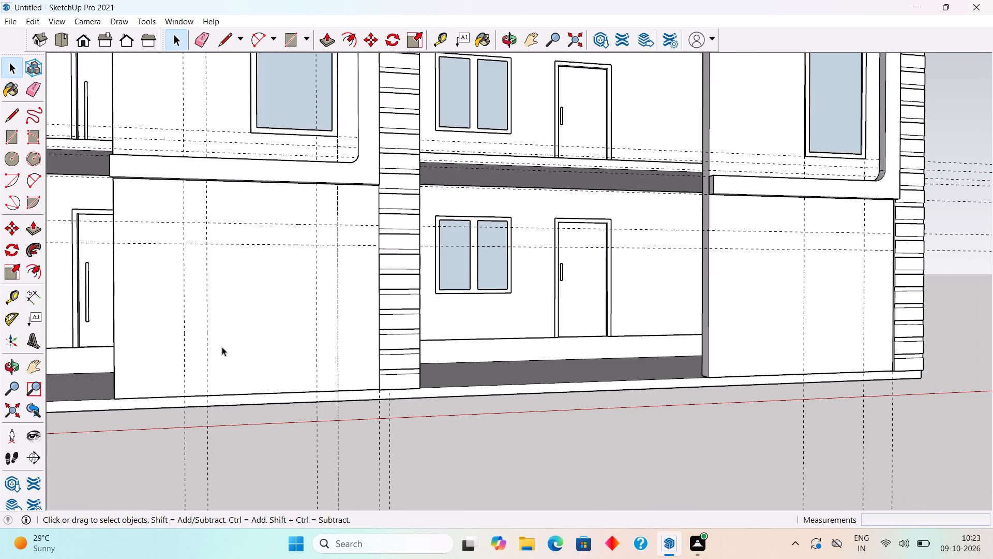
key("r")
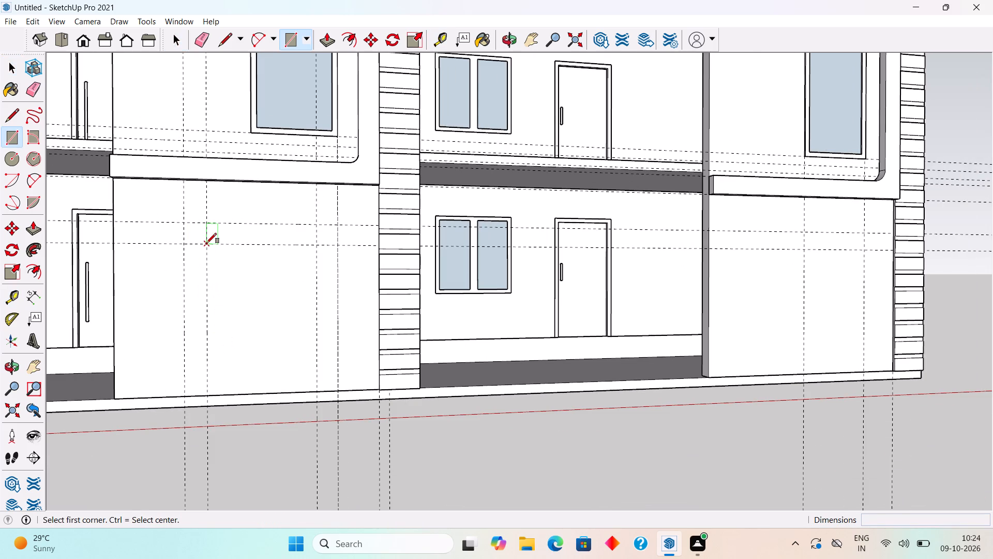
left_click(206, 243)
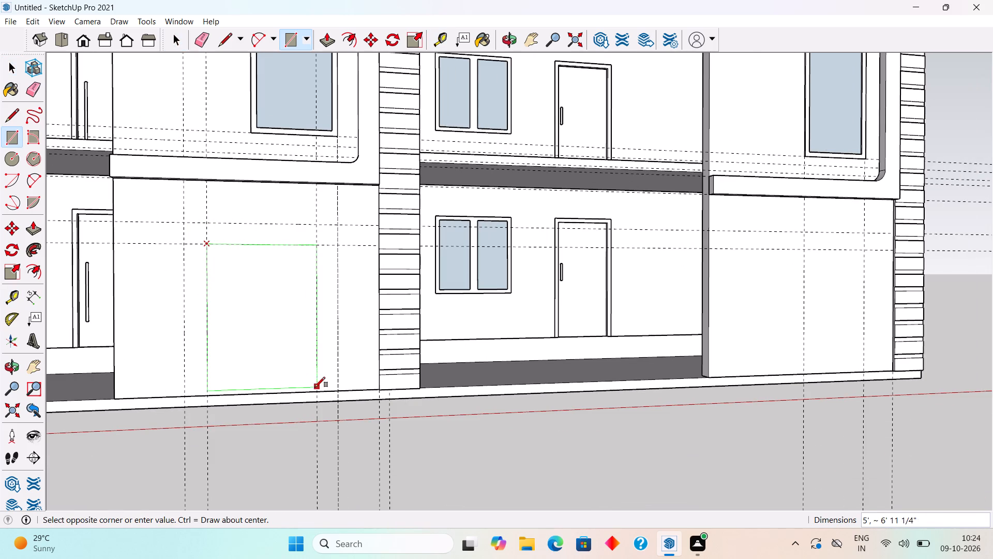
left_click(315, 390)
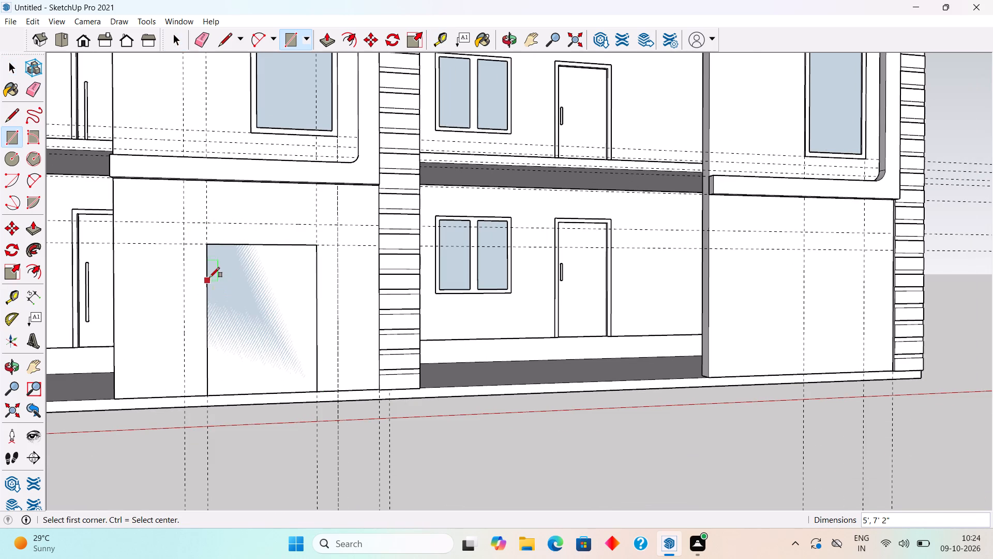
key("space")
key("f")
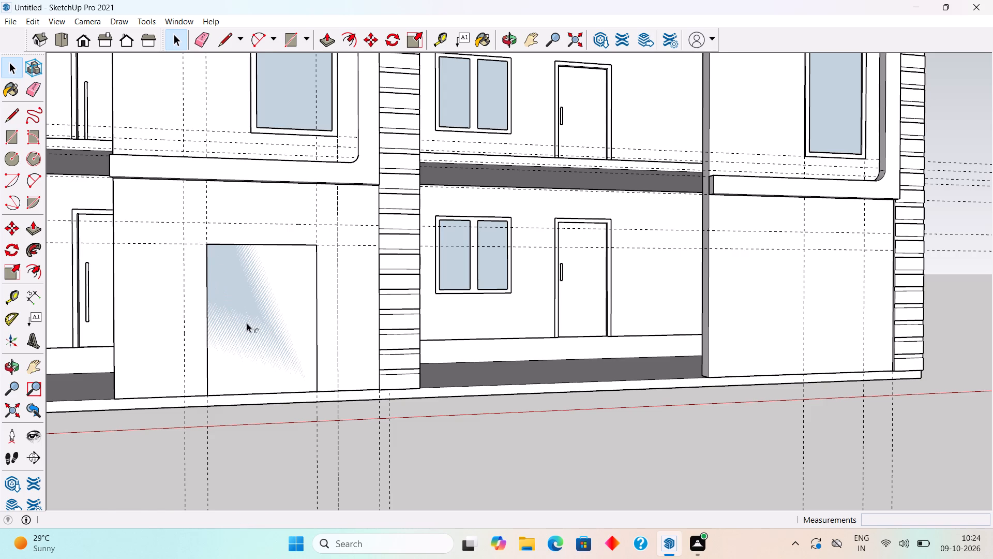
key("space")
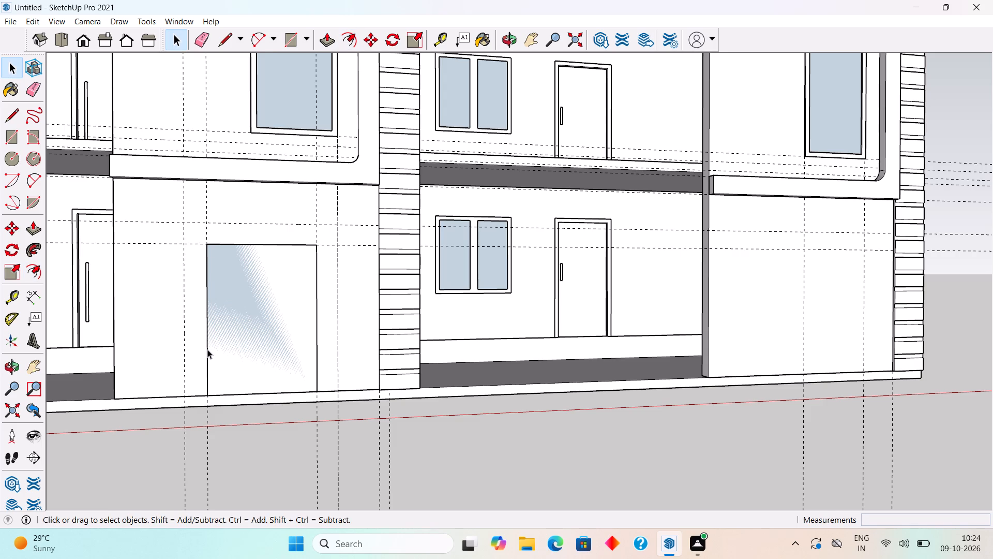
Draw a 7' by 8' 2" rectangle around it between the outer vertical guides, from the upper horizontal guide to the base.
key("r")
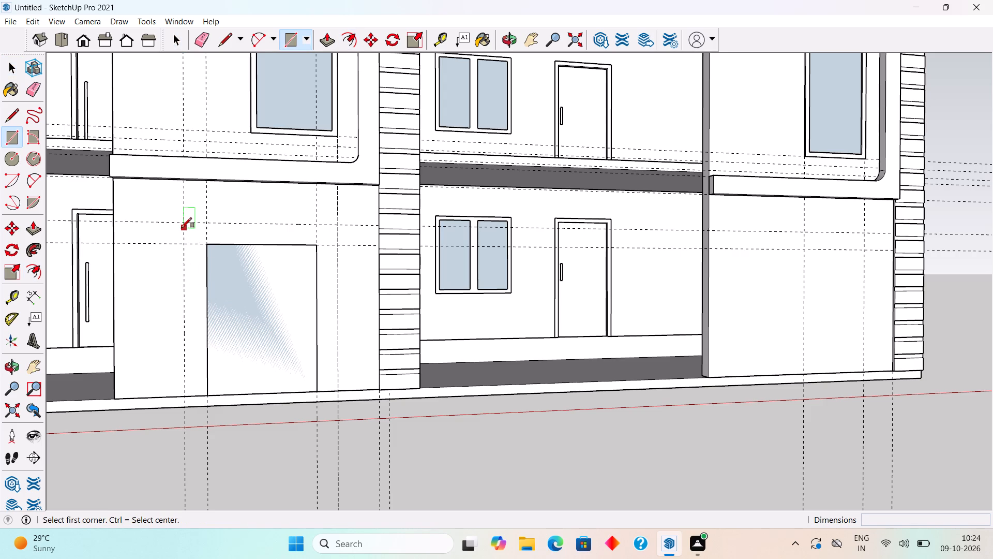
left_click(184, 222)
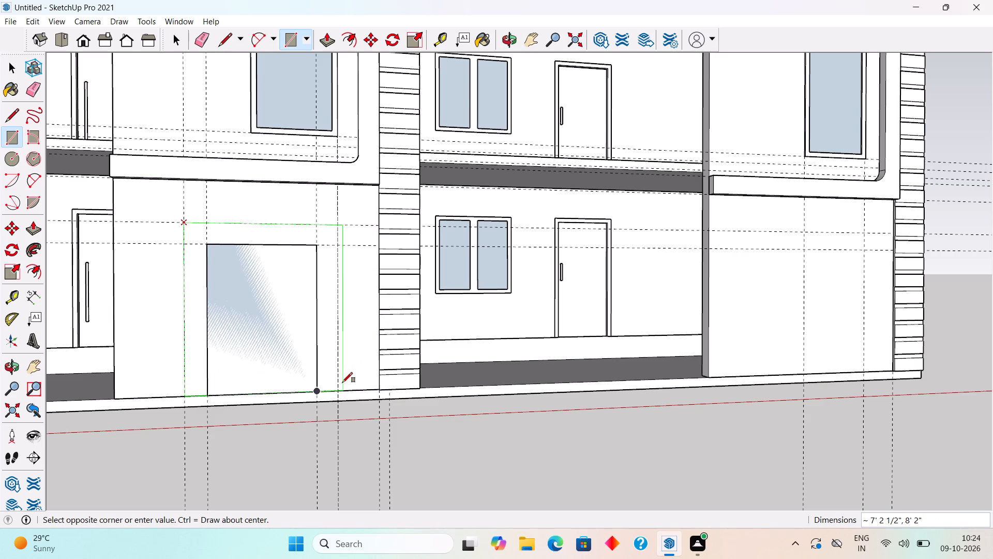
left_click(340, 390)
key("space")
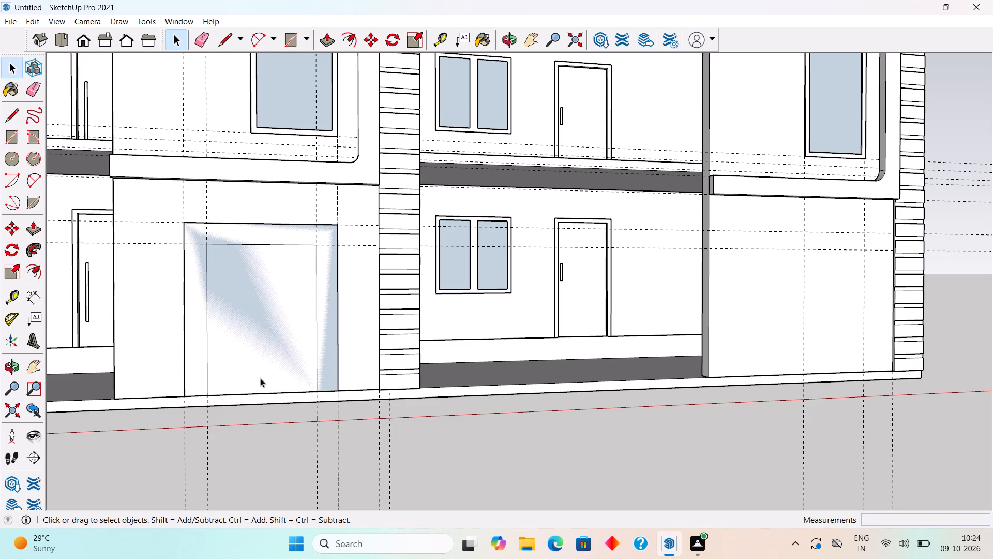
Round both upper corners of the inner rectangle with tangent arcs of about 1' radius.
key("a")
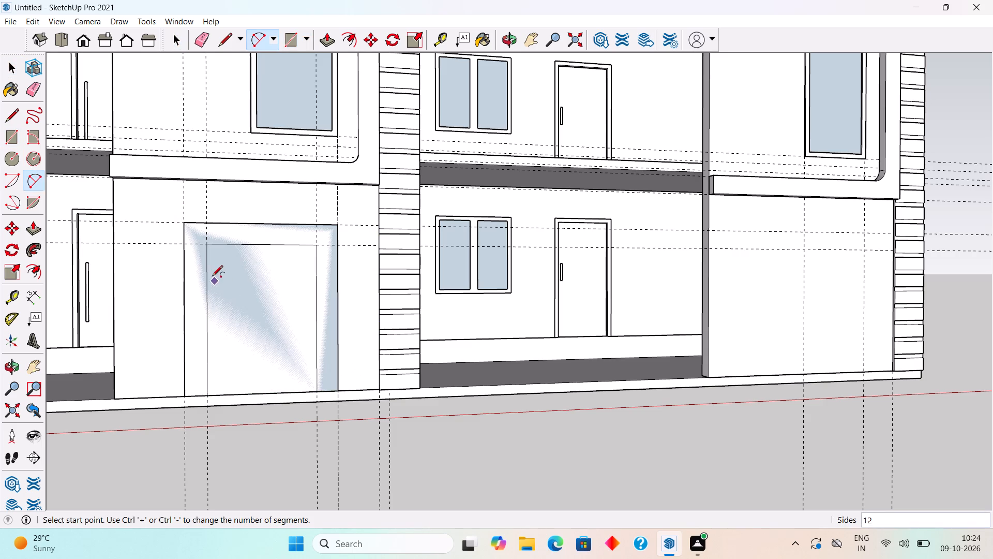
left_click(207, 264)
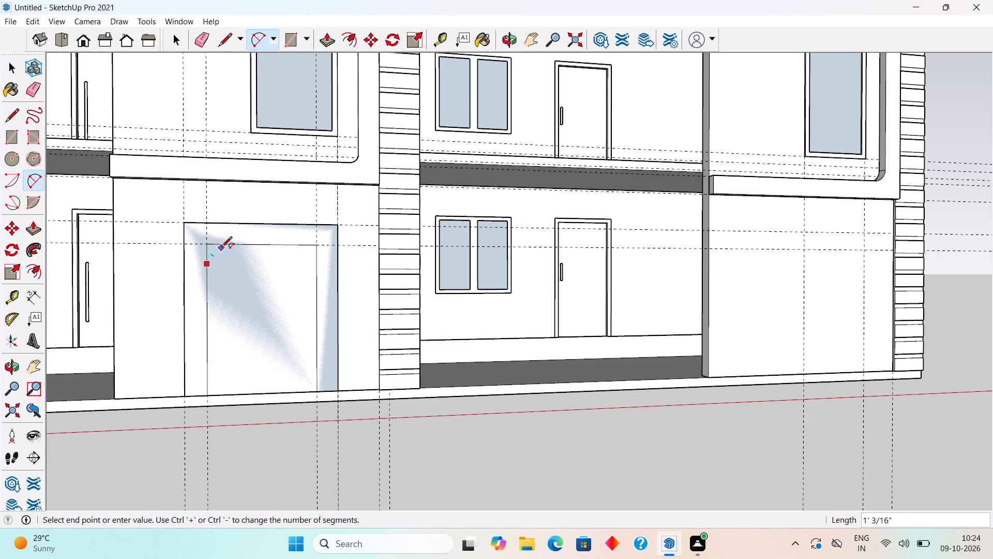
double_click(222, 247)
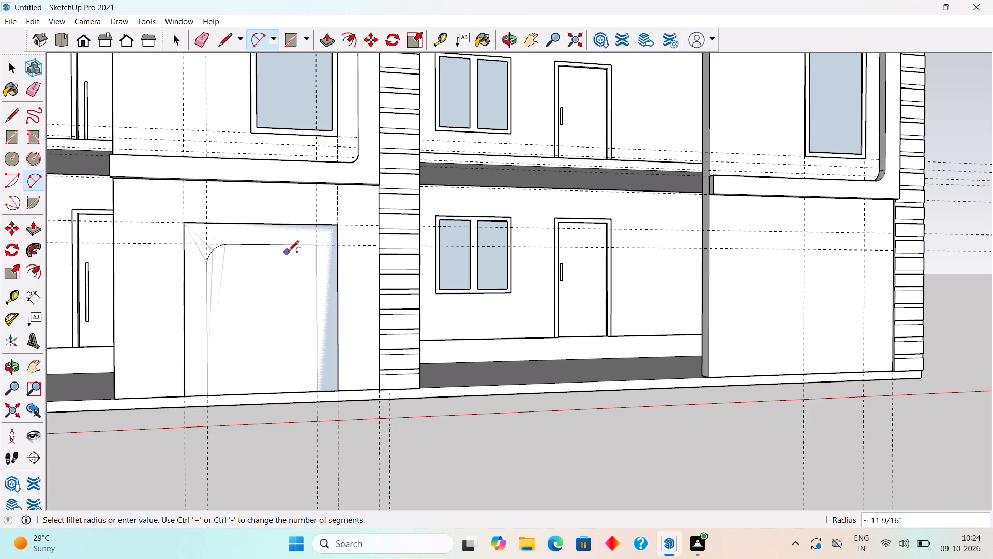
left_click(300, 247)
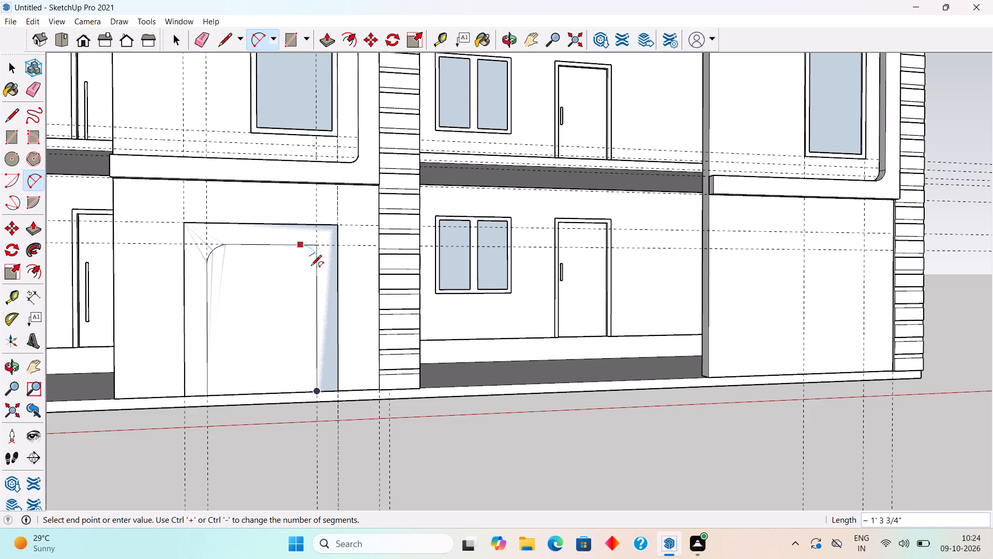
key("space")
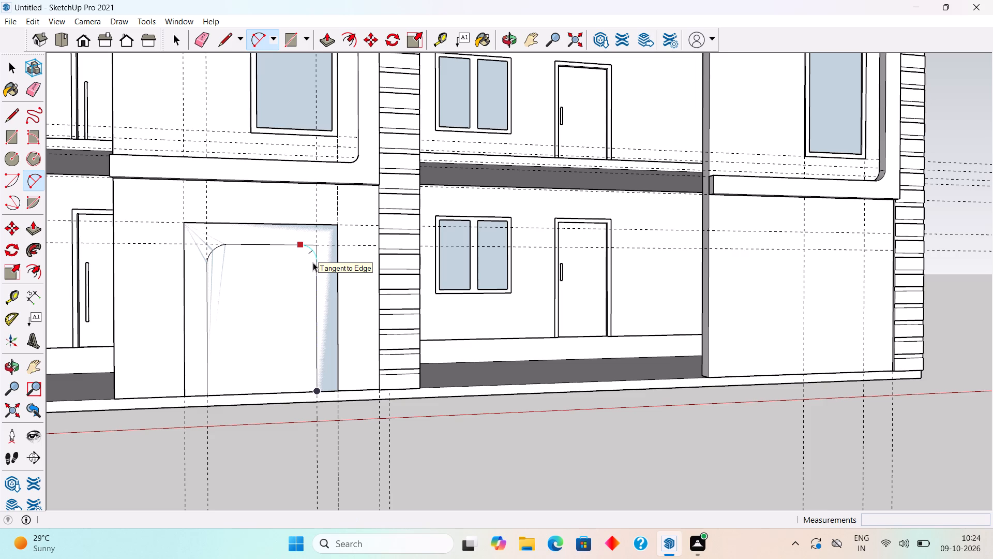
key("a")
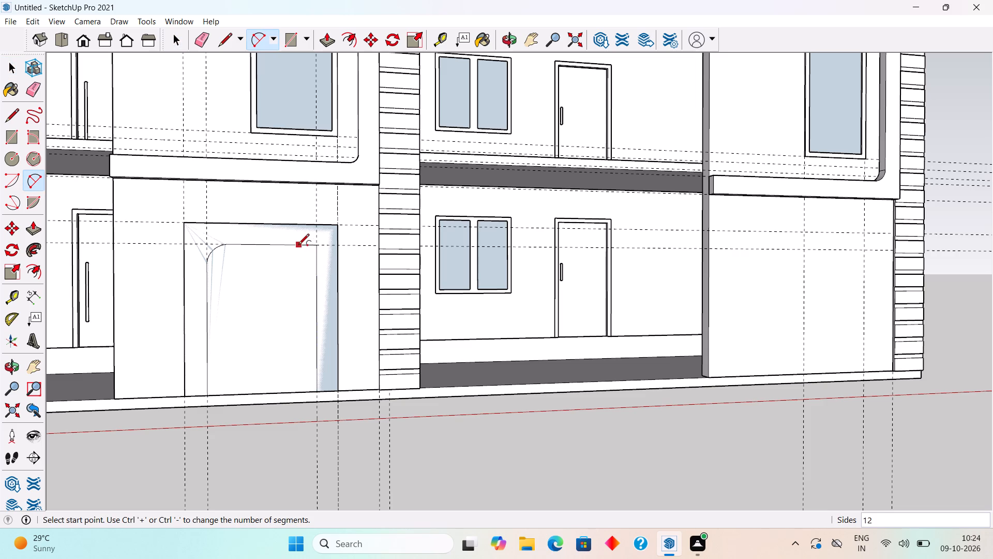
left_click(299, 246)
double_click(316, 267)
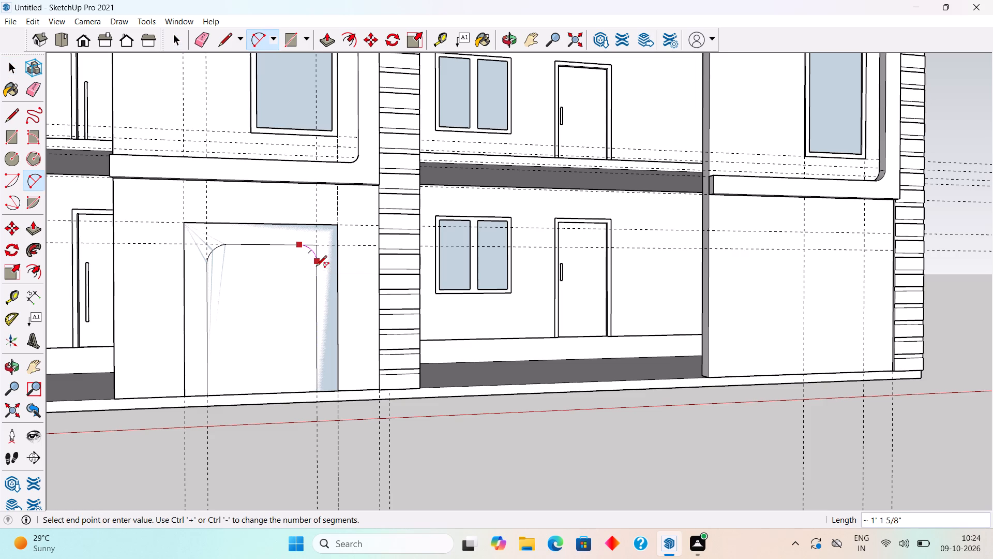
key("space")
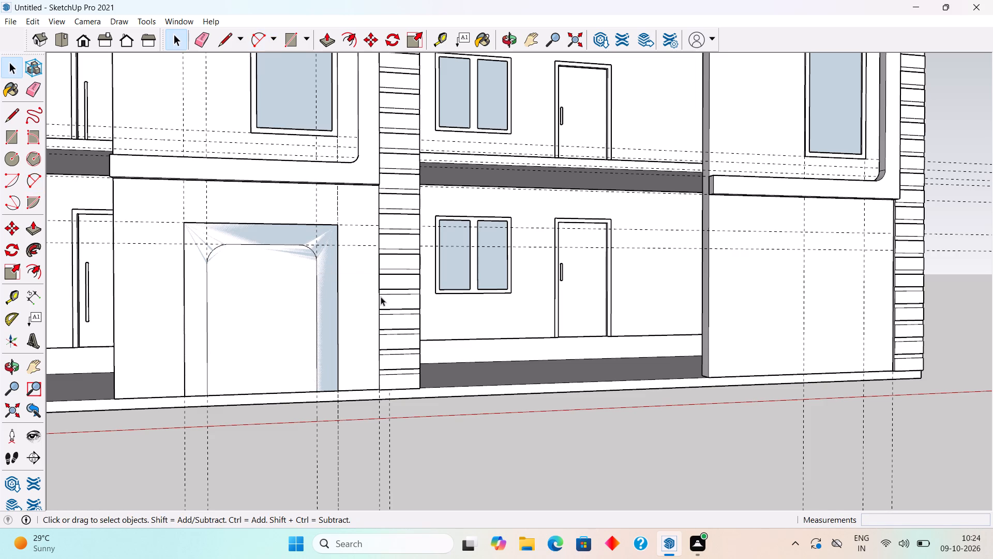
Delete the face inside the round-cornered inner rectangle.
left_click(278, 325)
key("Delete")
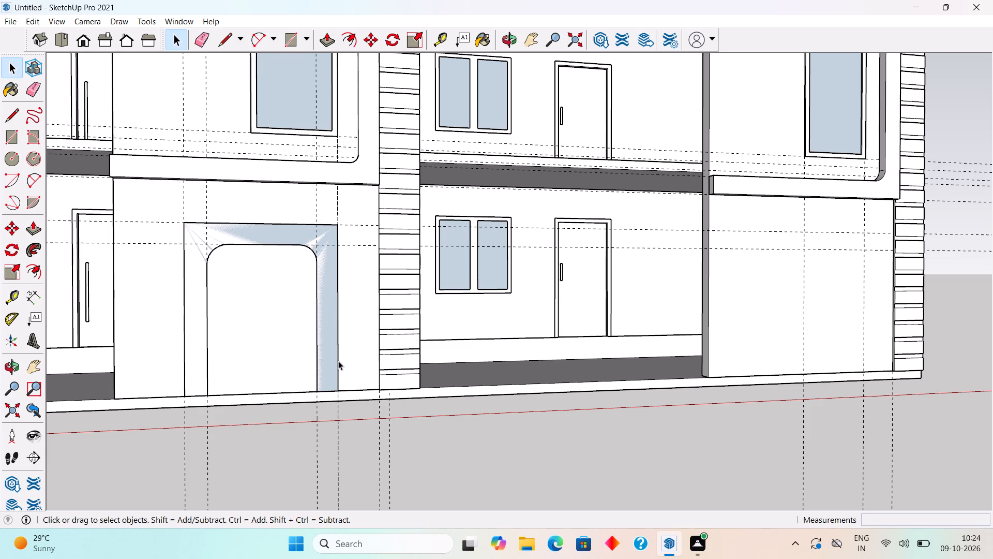
Push/Pull the remaining surround face 2" out from the first tower's lower wall.
left_click(330, 363)
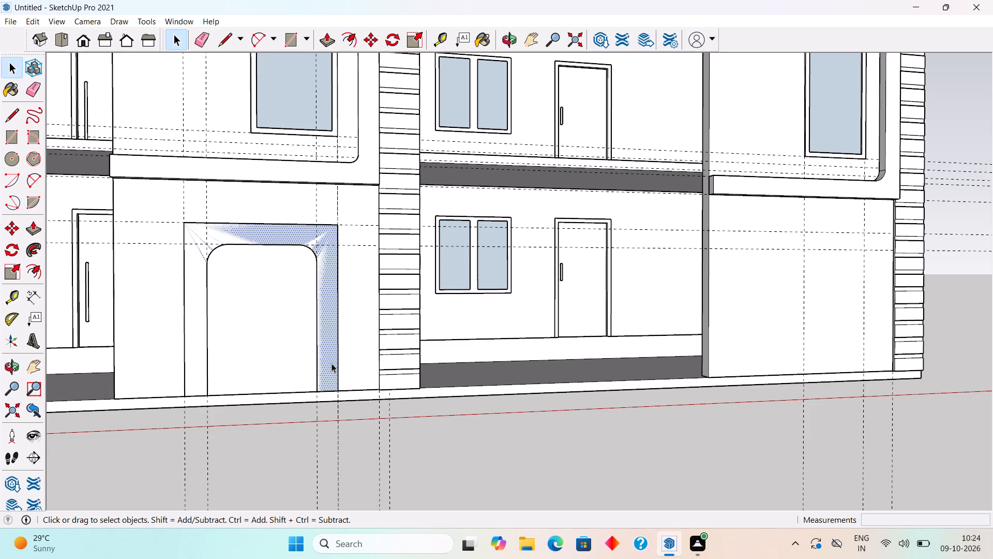
key("p")
left_click(332, 363)
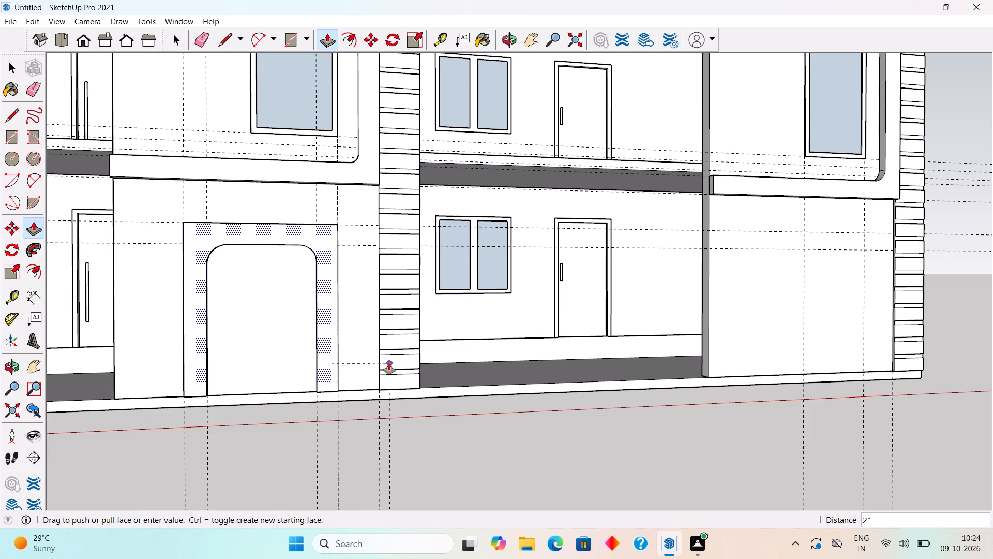
left_click(389, 363)
key("space")
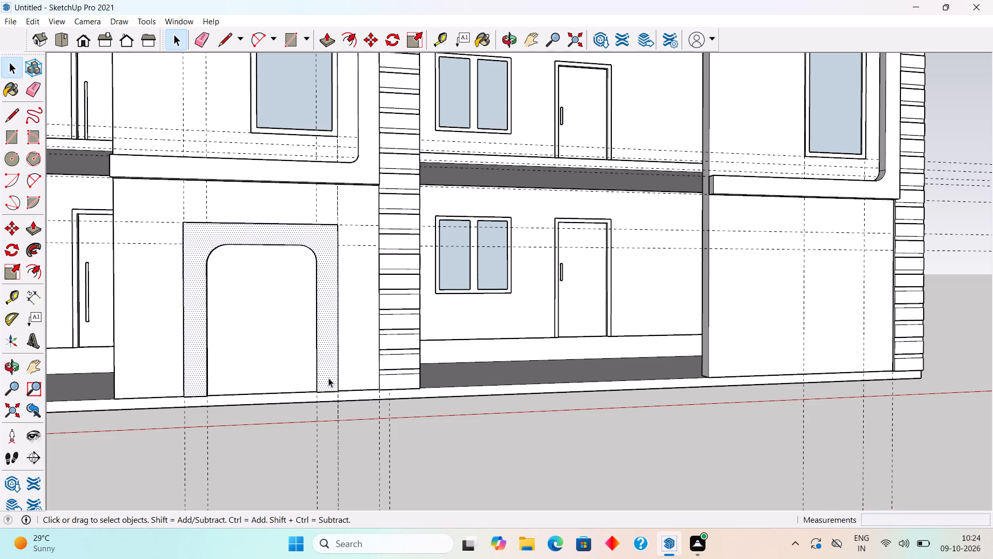
Make the whole raised surround on the first tower's lower wall into a group.
triple_click(328, 378)
right_click(328, 378)
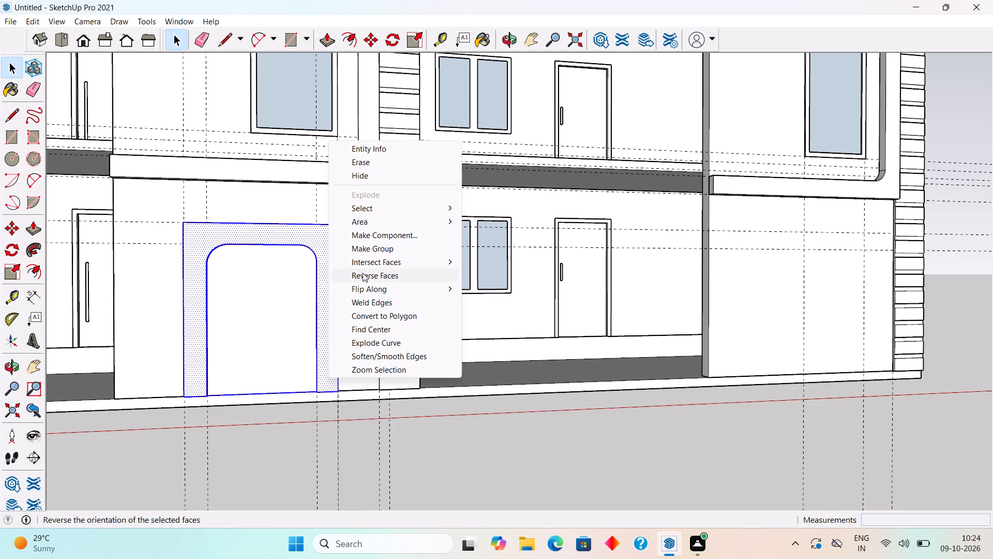
left_click(363, 252)
left_click(462, 457)
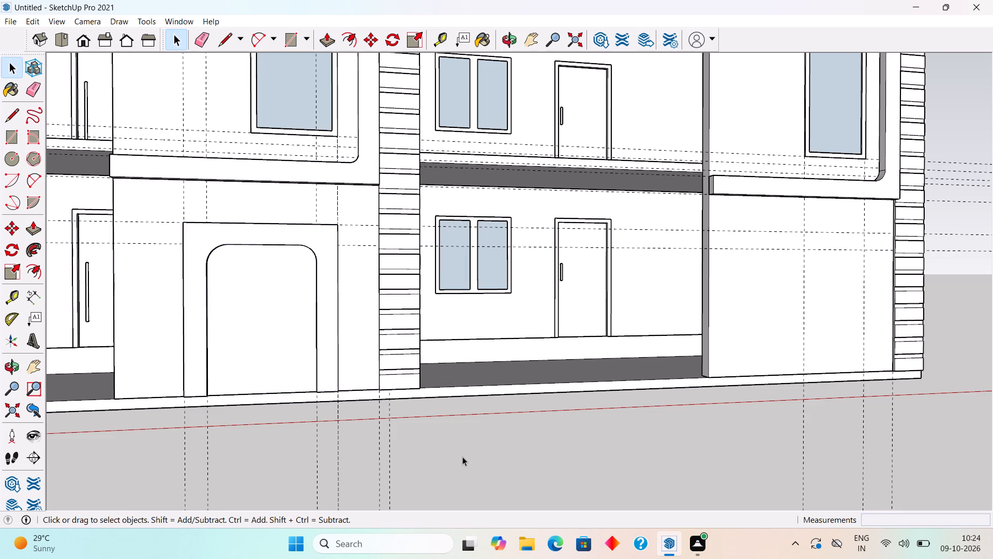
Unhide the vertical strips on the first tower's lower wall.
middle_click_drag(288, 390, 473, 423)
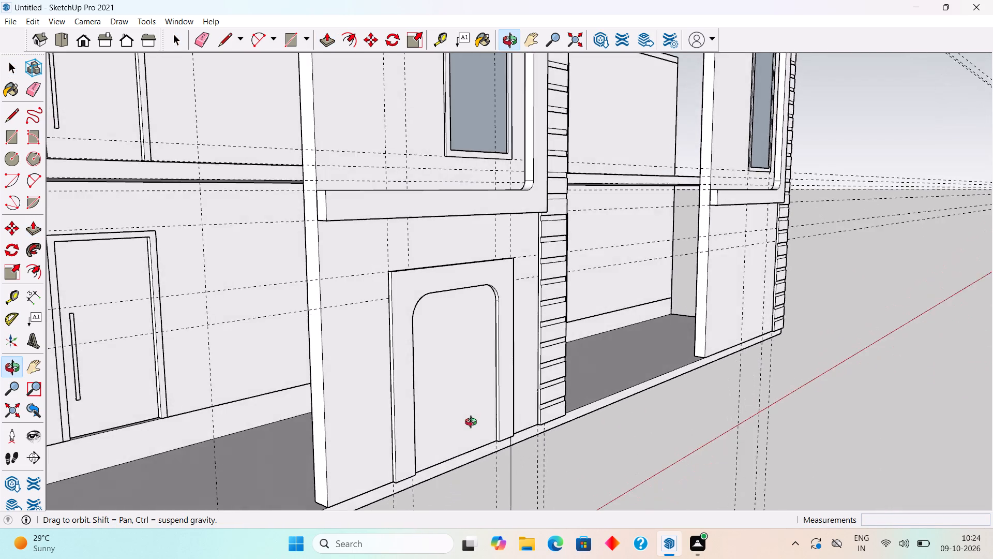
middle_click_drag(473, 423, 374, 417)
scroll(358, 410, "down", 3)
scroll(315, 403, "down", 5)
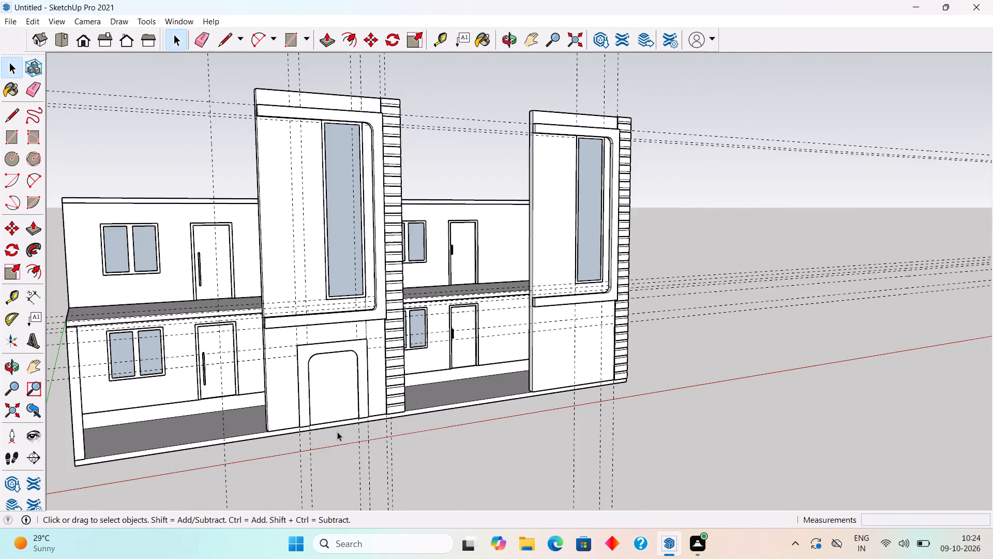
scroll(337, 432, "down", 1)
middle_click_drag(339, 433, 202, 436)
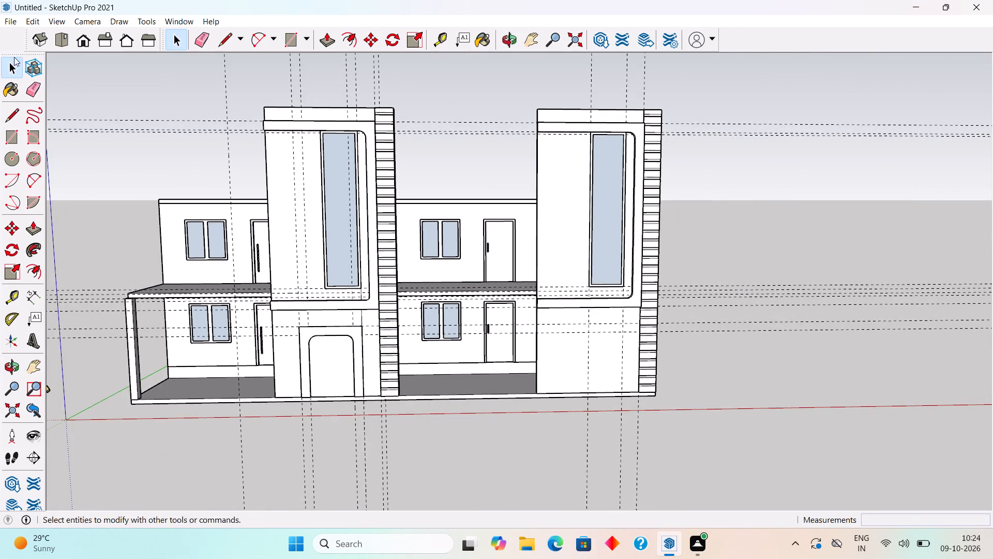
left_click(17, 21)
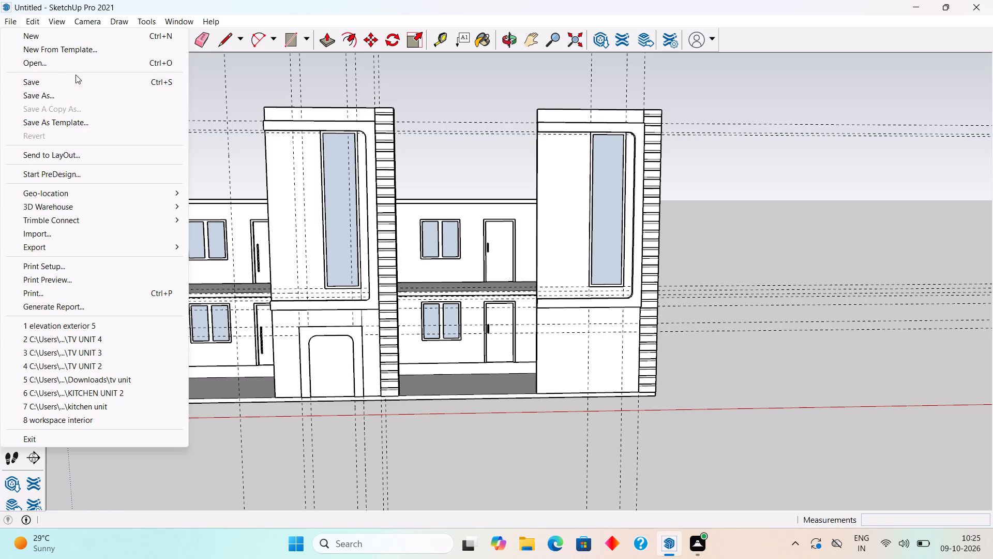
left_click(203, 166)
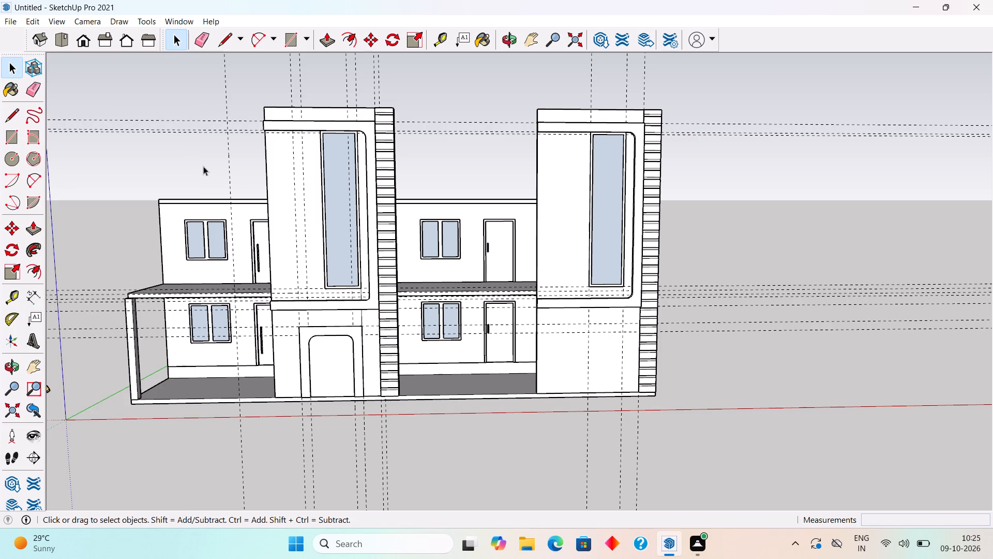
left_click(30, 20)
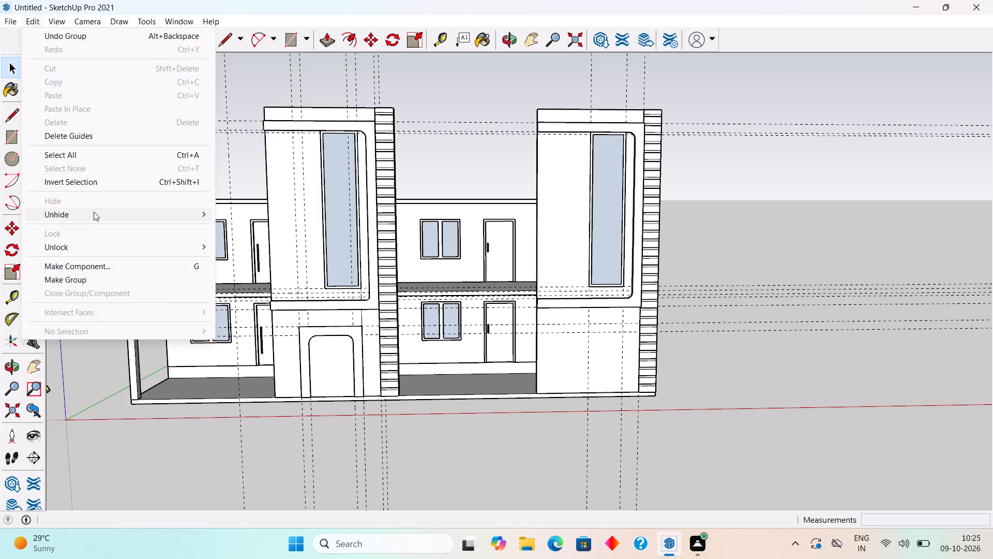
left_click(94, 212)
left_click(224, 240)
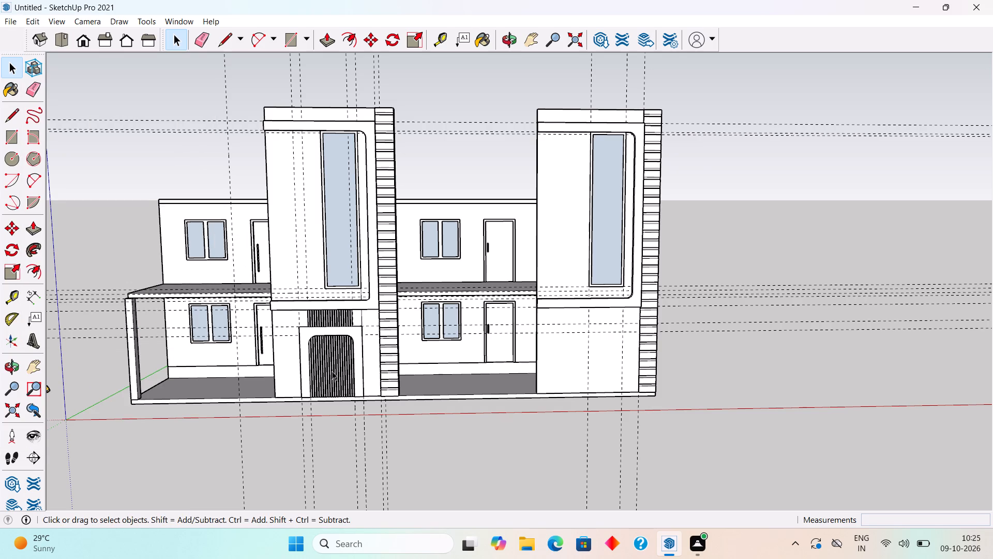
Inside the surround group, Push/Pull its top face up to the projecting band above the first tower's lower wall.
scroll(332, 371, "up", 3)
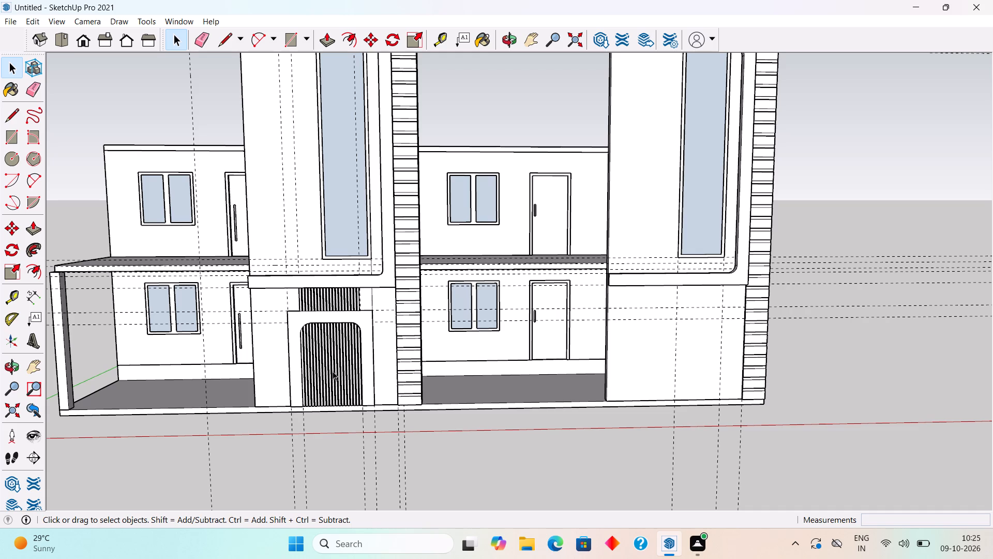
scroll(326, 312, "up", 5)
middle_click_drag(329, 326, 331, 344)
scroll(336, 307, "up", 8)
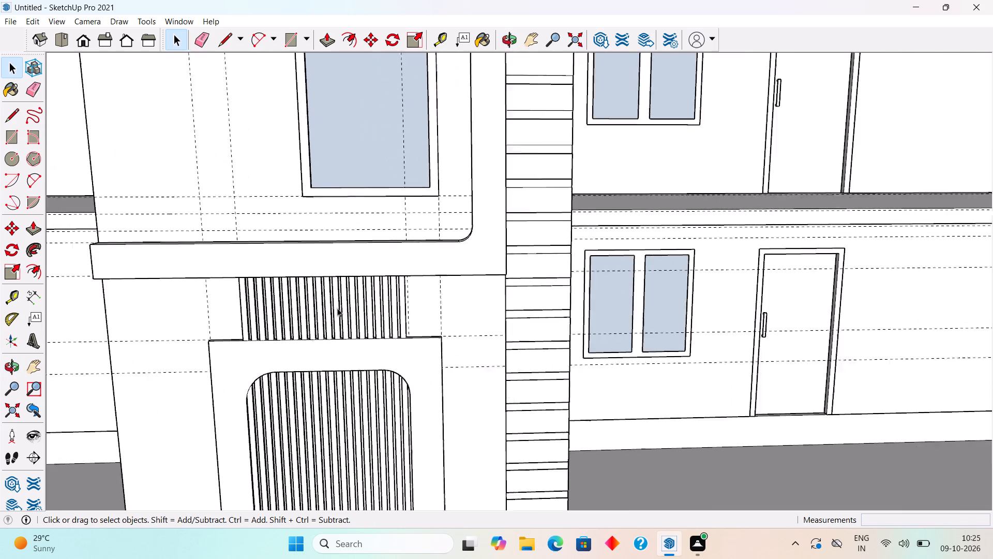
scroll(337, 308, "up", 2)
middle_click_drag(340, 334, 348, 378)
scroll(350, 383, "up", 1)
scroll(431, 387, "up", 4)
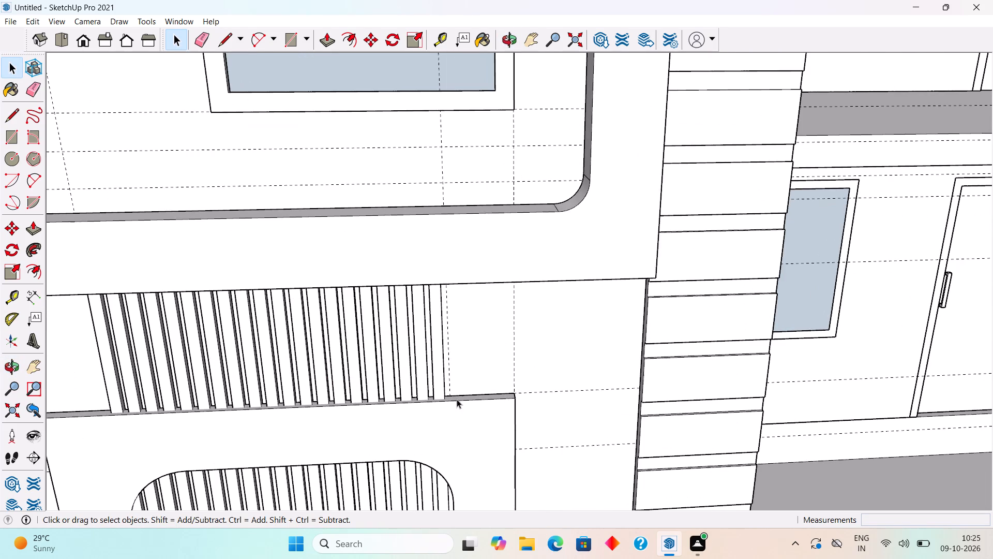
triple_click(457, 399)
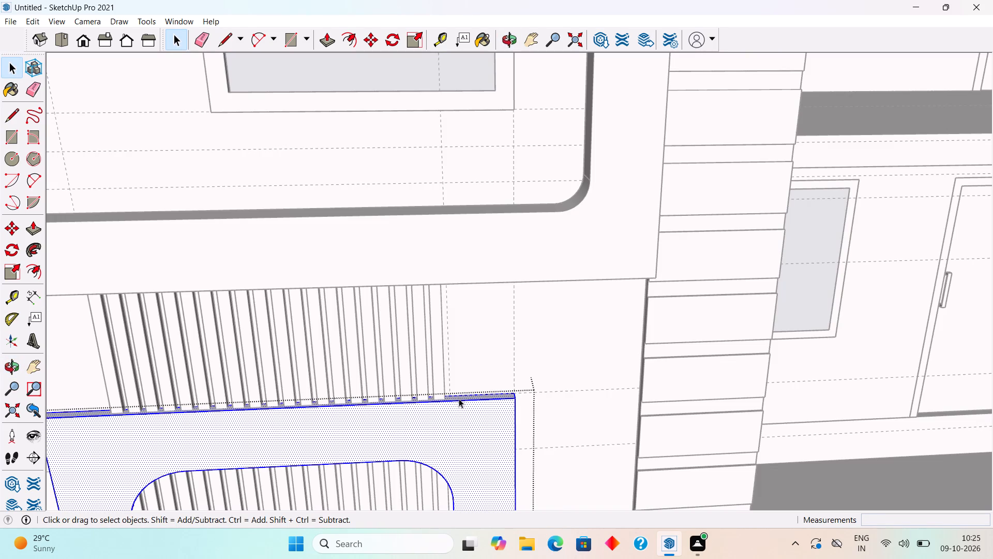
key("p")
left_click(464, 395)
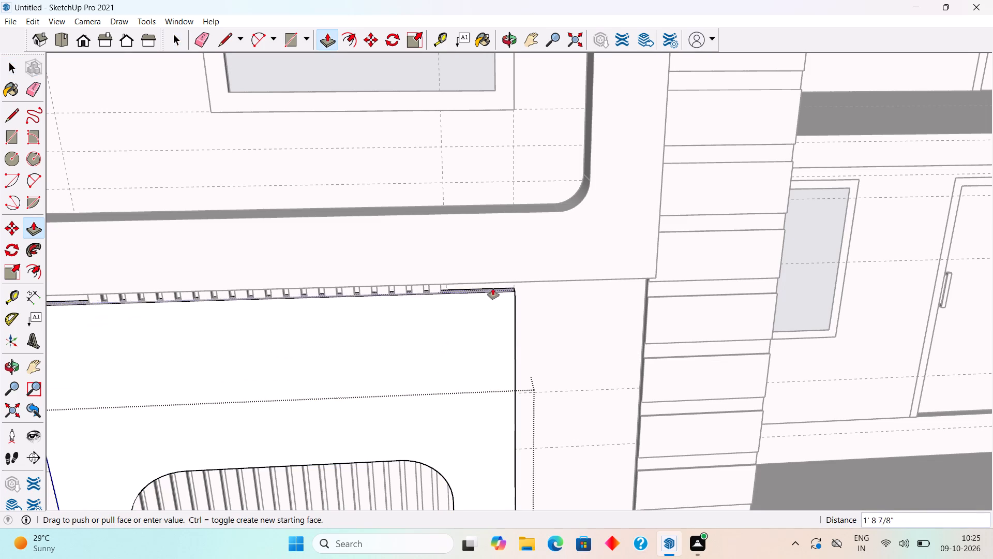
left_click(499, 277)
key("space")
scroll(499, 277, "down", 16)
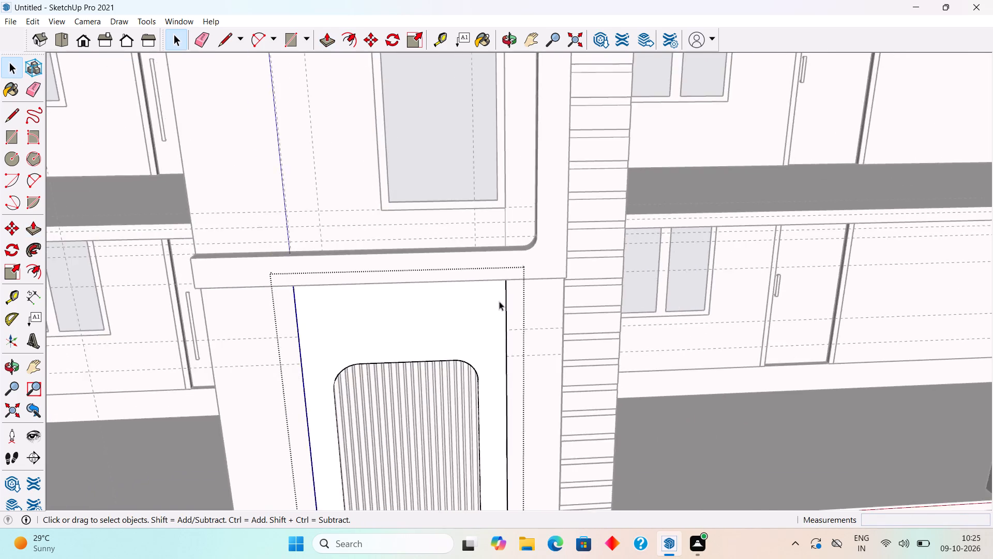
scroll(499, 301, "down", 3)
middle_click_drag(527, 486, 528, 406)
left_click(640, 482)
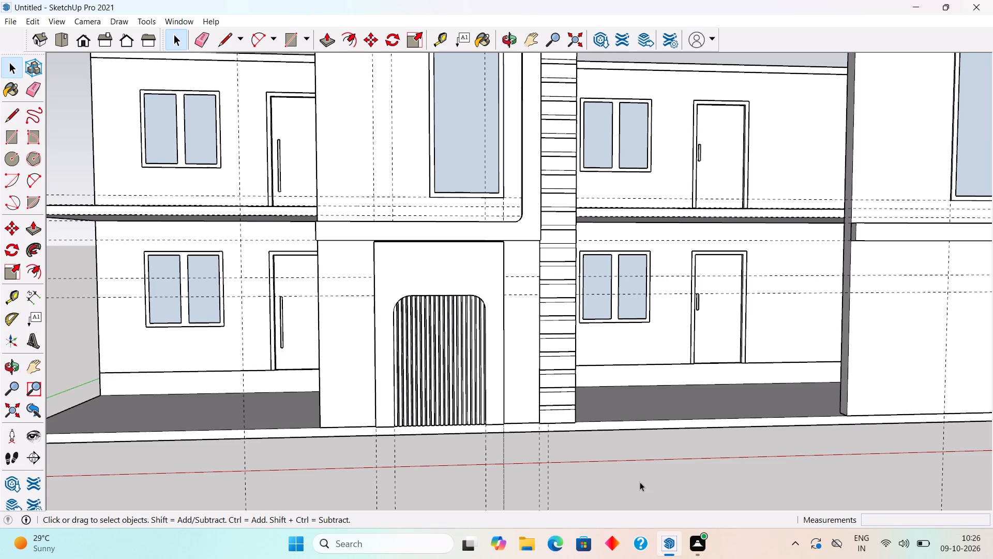
Undo the surround work on the first tower's lower wall, back through its rectangles and the lower horizontal guide.
key("ctrl+z")
key("ctrl+z")
key("ctrl+z")
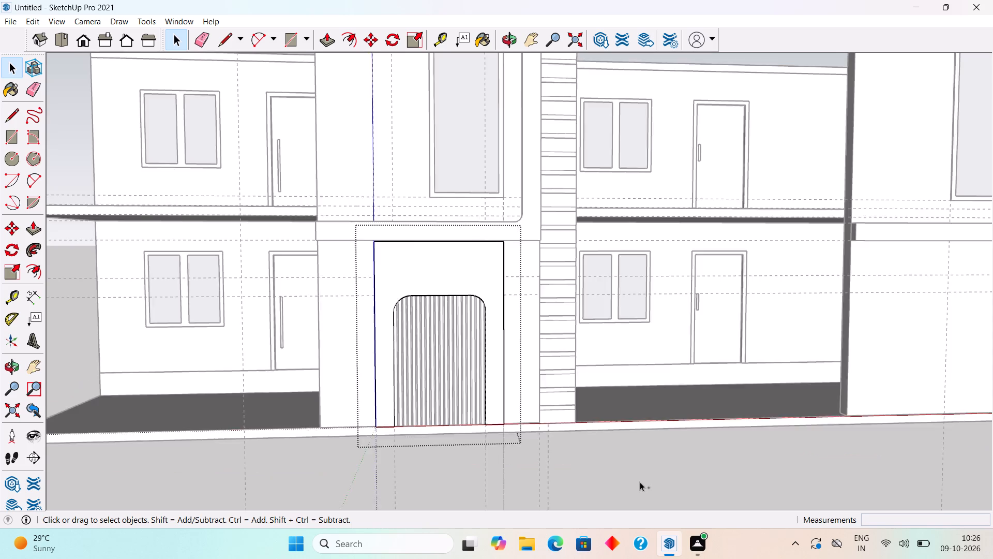
key("ctrl+z")
key("ctrl+z")
key("ctrl+z")
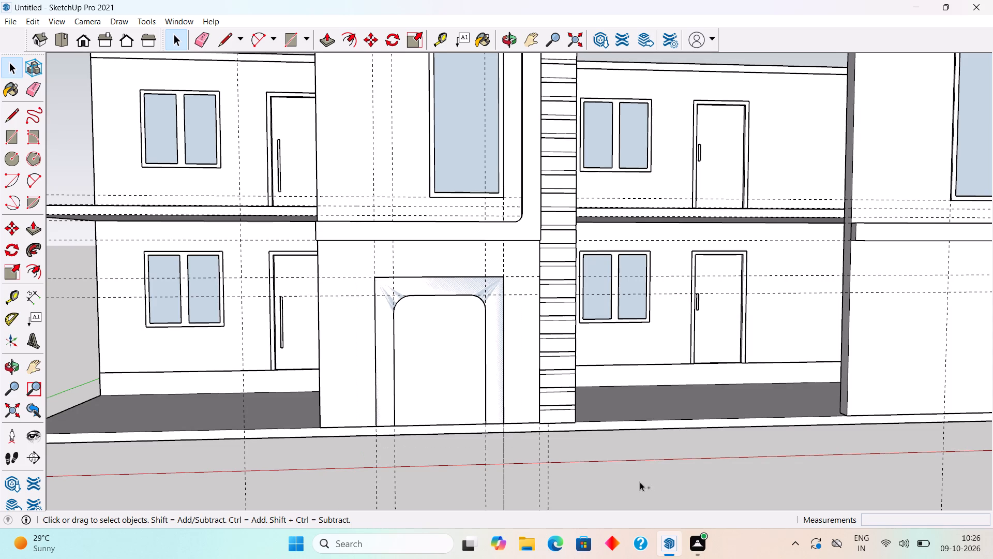
key("ctrl+z")
key("ctrl+z")
key("ctrl+z")
key("ctrl+z")
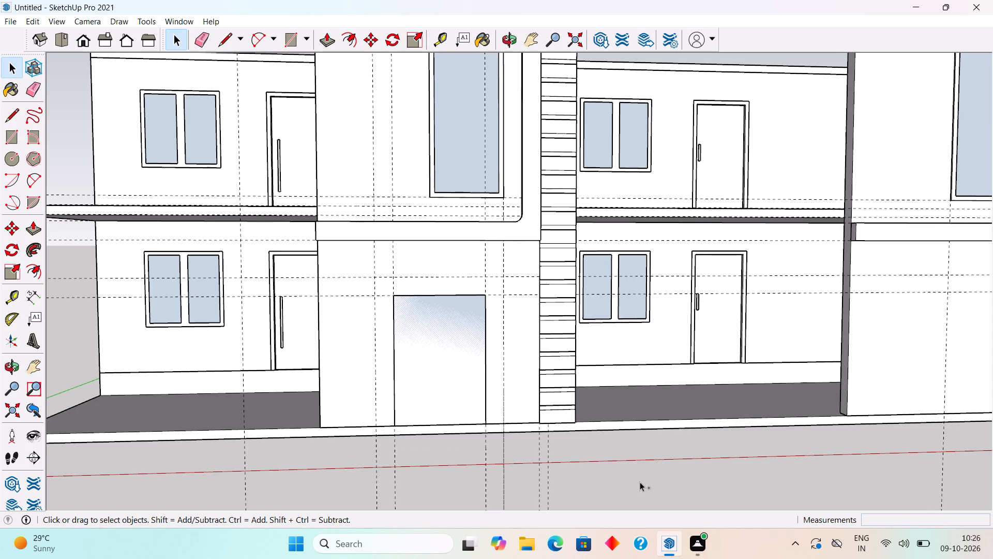
key("z")
key("ctrl+z")
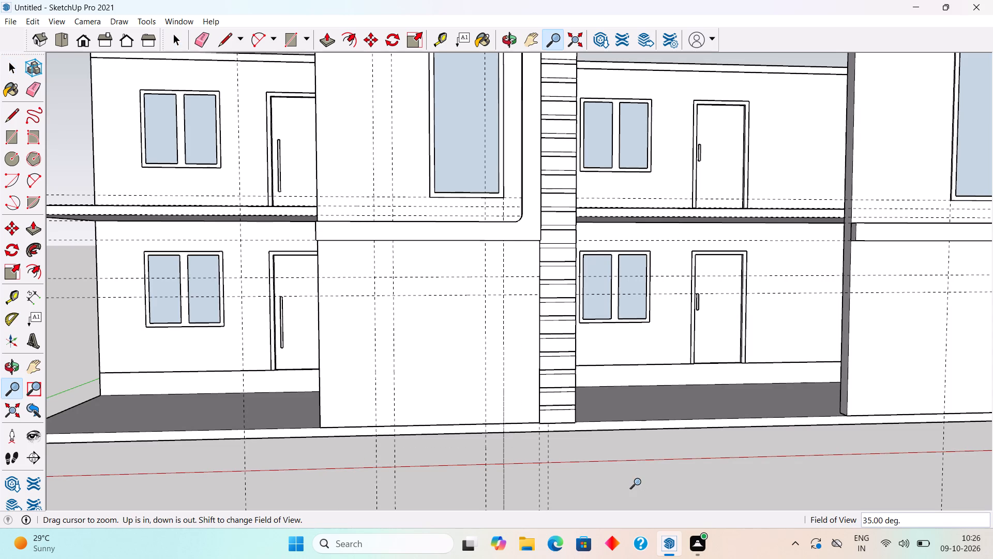
key("ctrl+z")
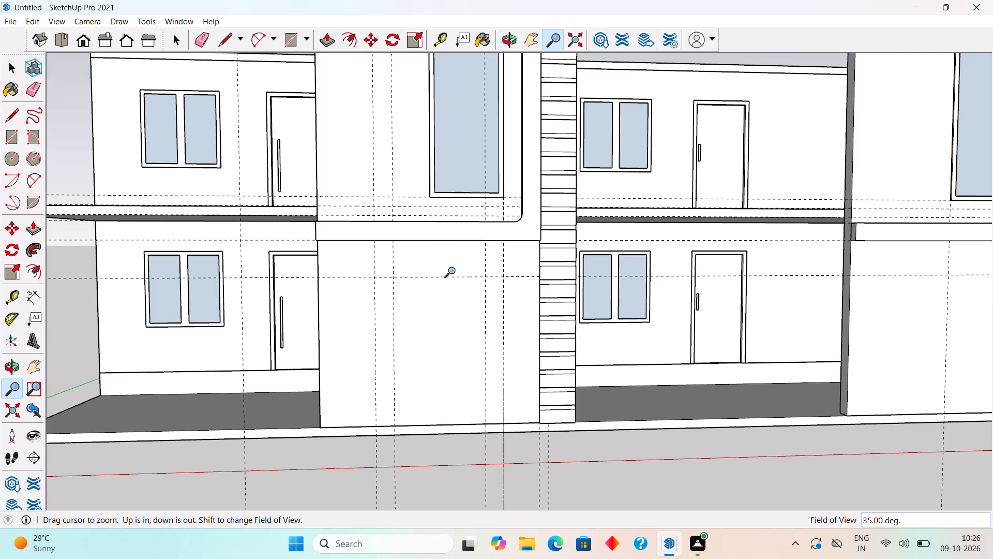
Continue undoing past the remaining horizontal guide and the strip hiding until the removed end strips are restored.
key("space")
scroll(434, 329, "down", 3)
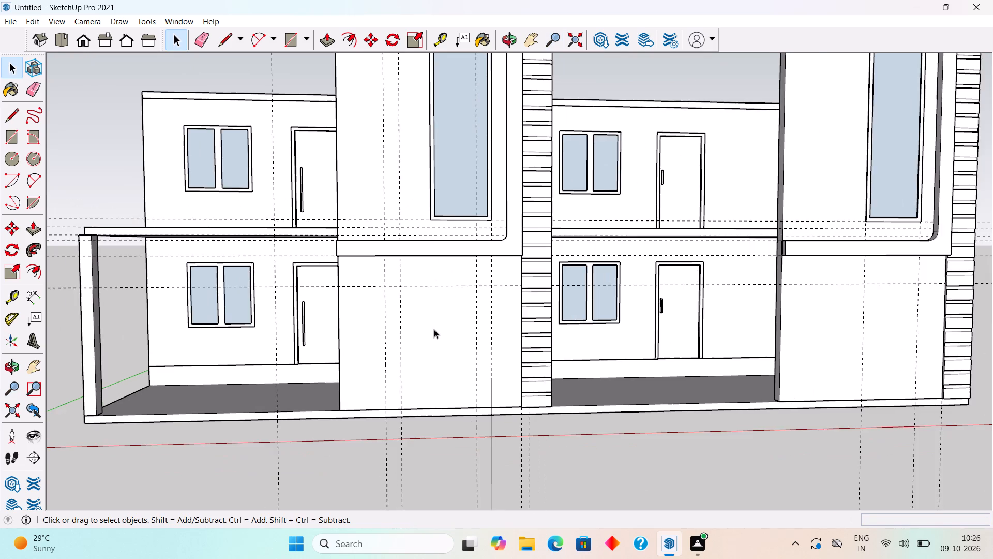
key("ctrl+z")
key("ctrl+z")
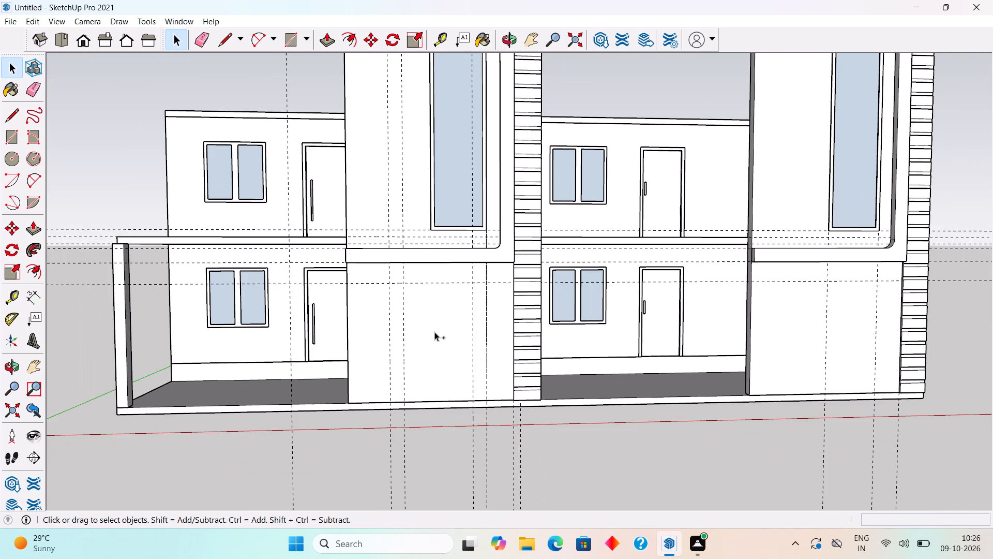
key("ctrl+z")
key("ctrl+z")
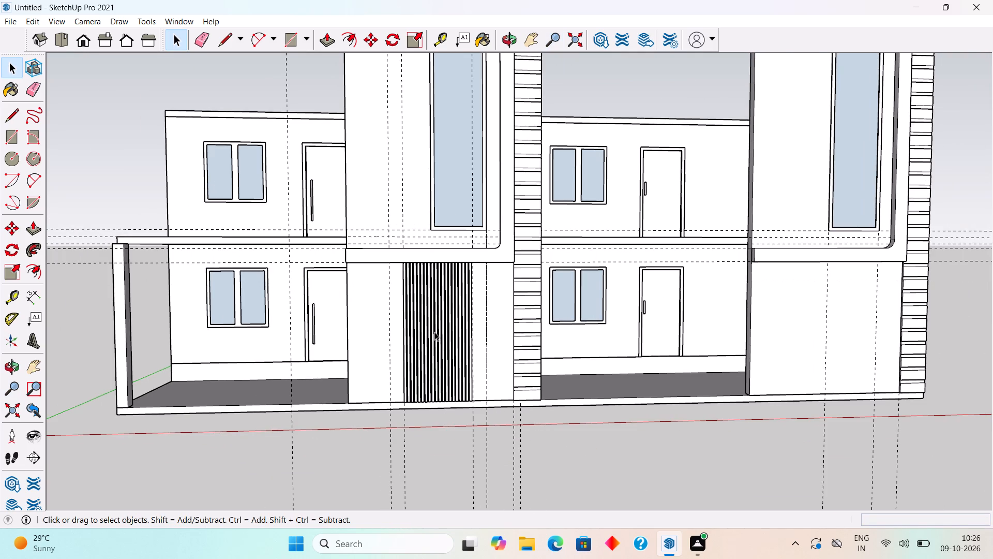
key("ctrl+z")
key("ctrl+z")
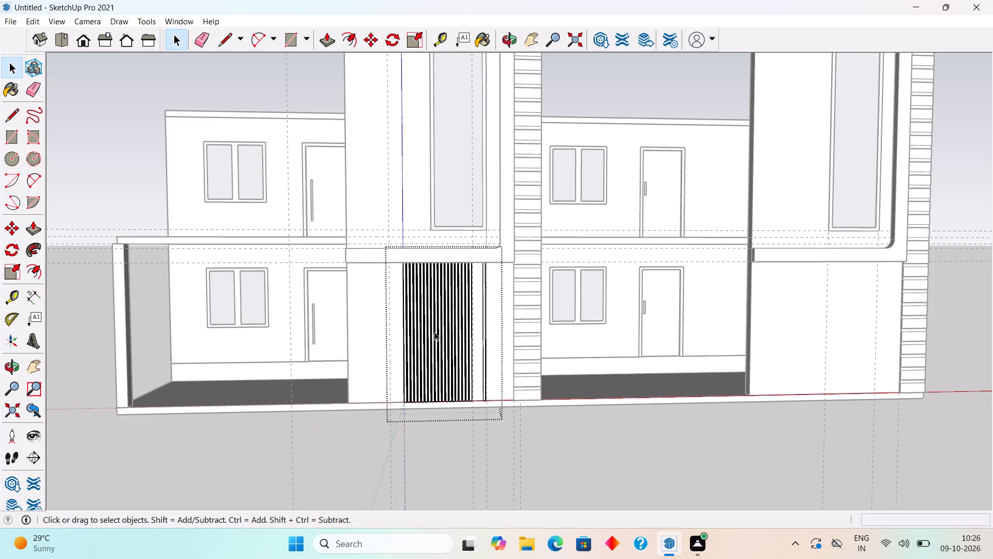
key("ctrl+z")
key("ctrl+z")
key("z")
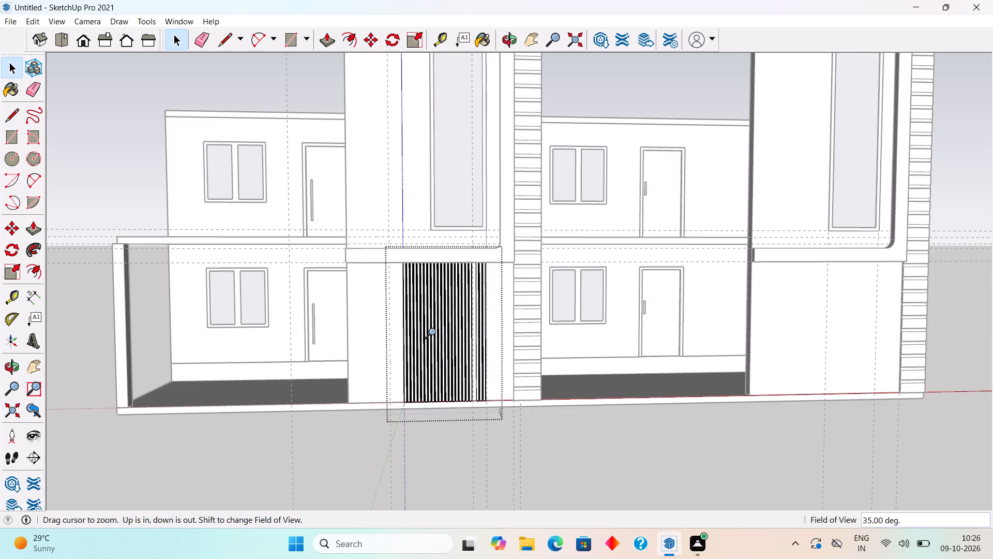
key("ctrl+z")
key("space")
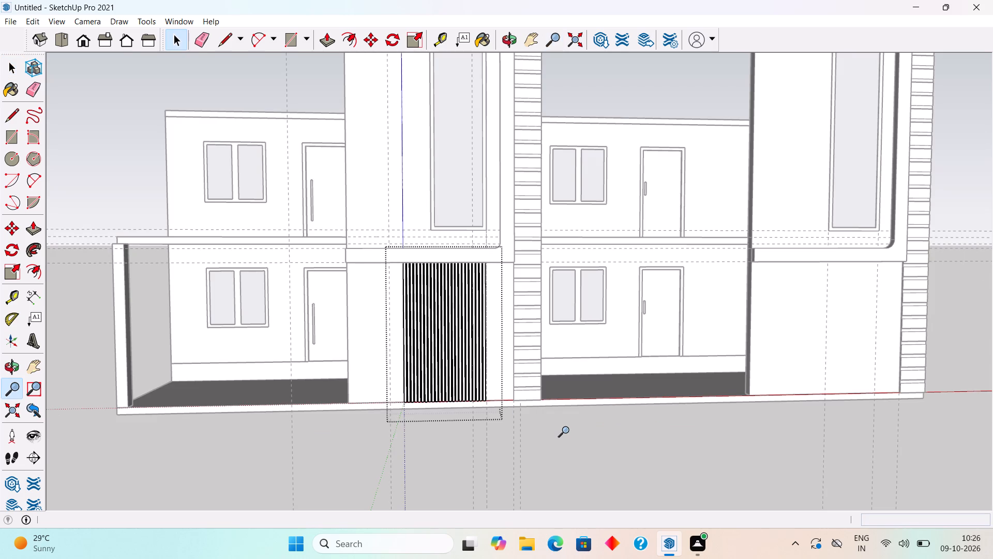
left_click(568, 430)
key("space")
Delete the vertical guide on the plain wall area beside the strips on the first tower.
scroll(407, 355, "up", 4)
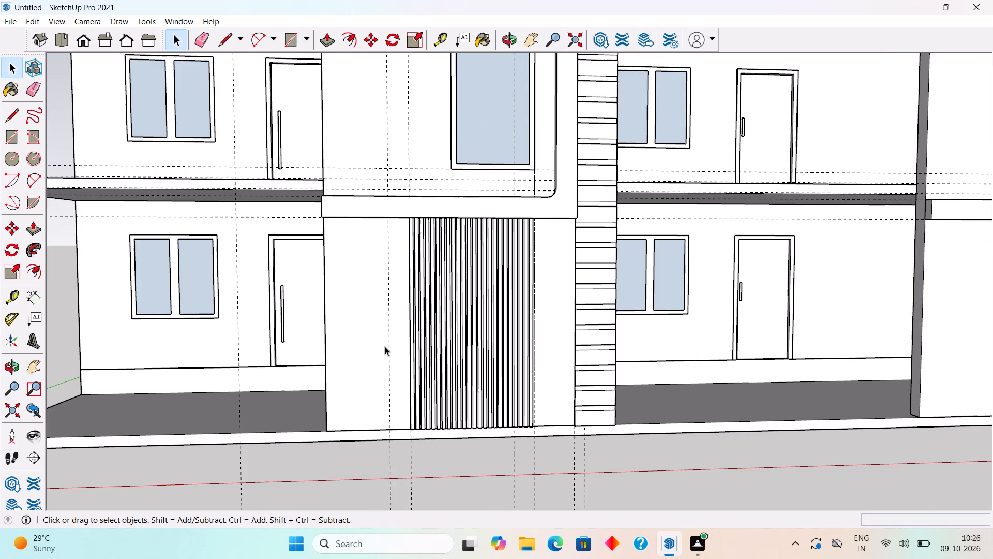
middle_click_drag(395, 351, 410, 356)
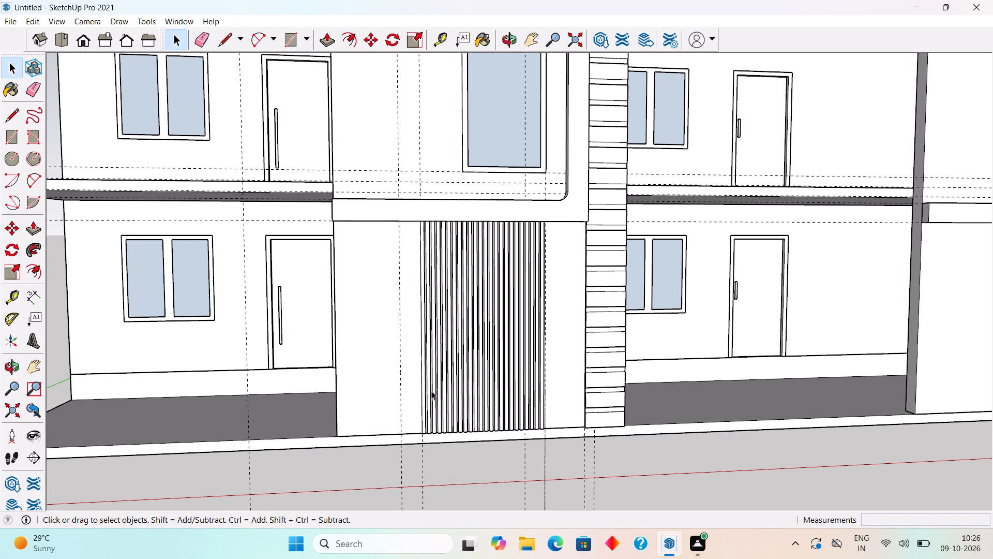
left_click(400, 368)
key("Delete")
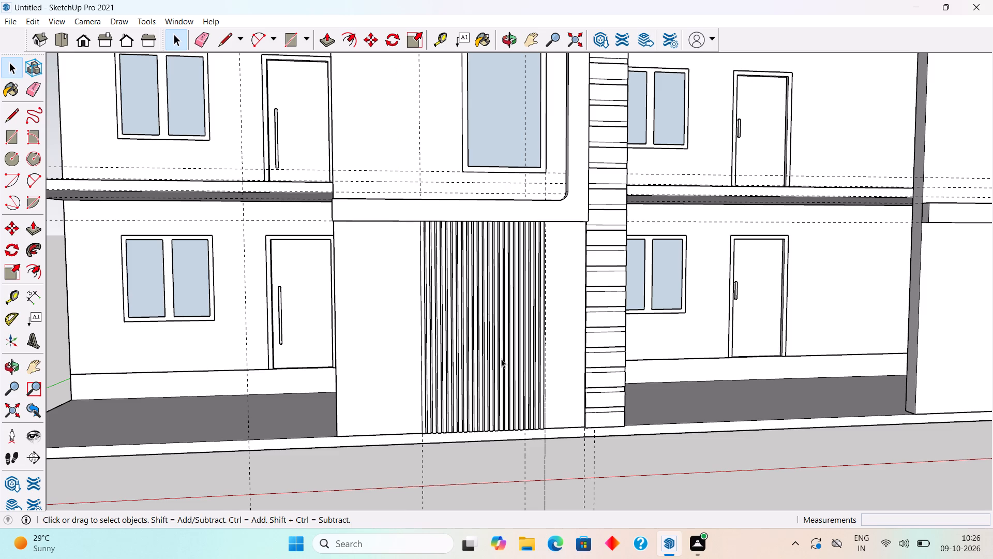
Place a vertical guide 2' outward from the first strip's outer edge on the first tower's lower wall.
key("t")
scroll(426, 428, "up", 10)
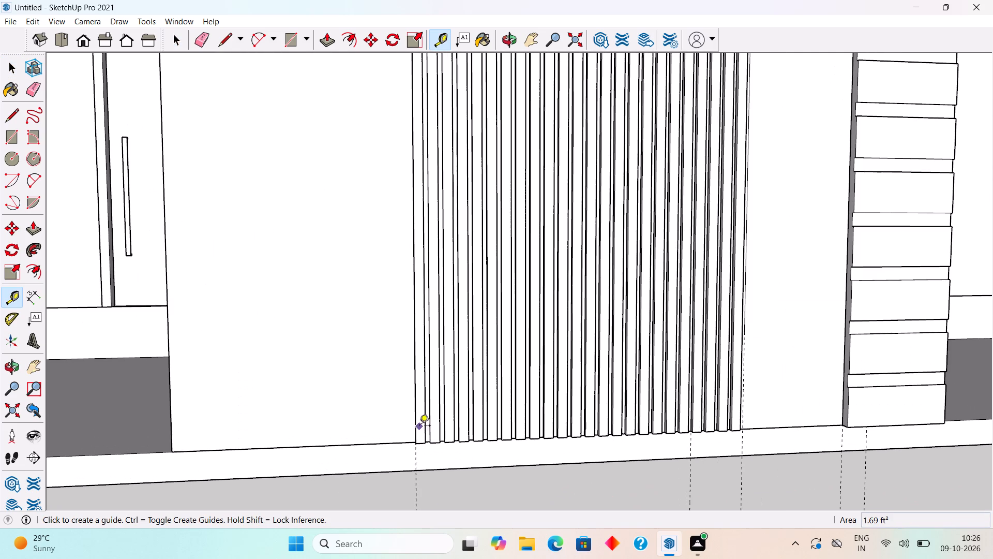
middle_click_drag(411, 421, 483, 423)
scroll(501, 416, "up", 5)
scroll(553, 401, "up", 2)
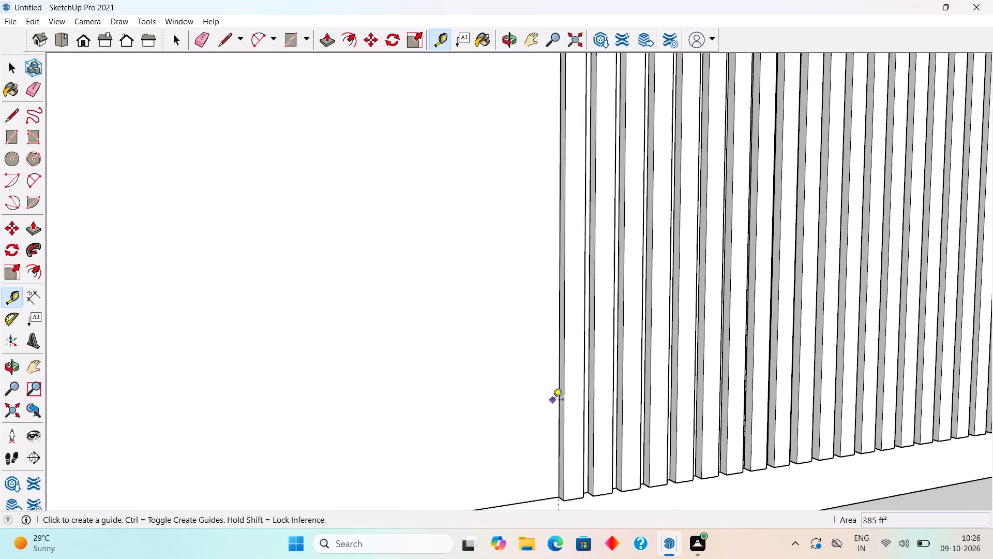
scroll(553, 401, "up", 6)
left_click(561, 386)
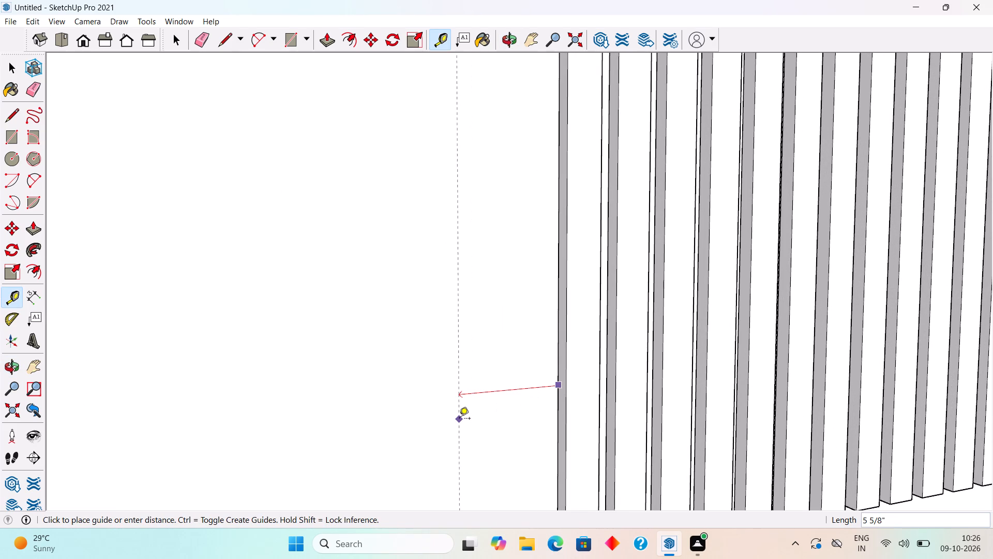
type("2'")
key("Return")
key("space")
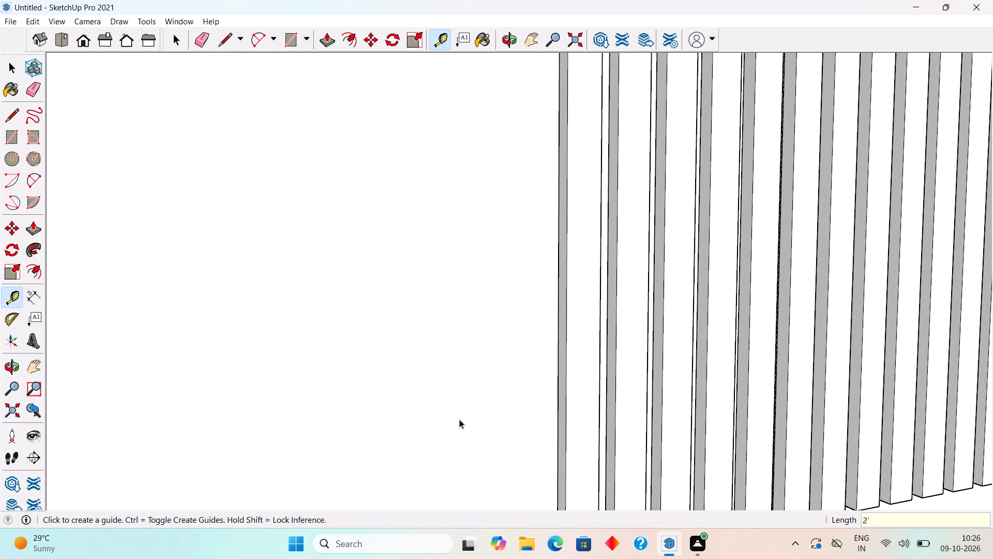
Place a horizontal guide 2' below the overhang's lower edge on the first tower's lower wall.
scroll(459, 419, "down", 20)
scroll(459, 419, "down", 4)
middle_click_drag(565, 401, 491, 401)
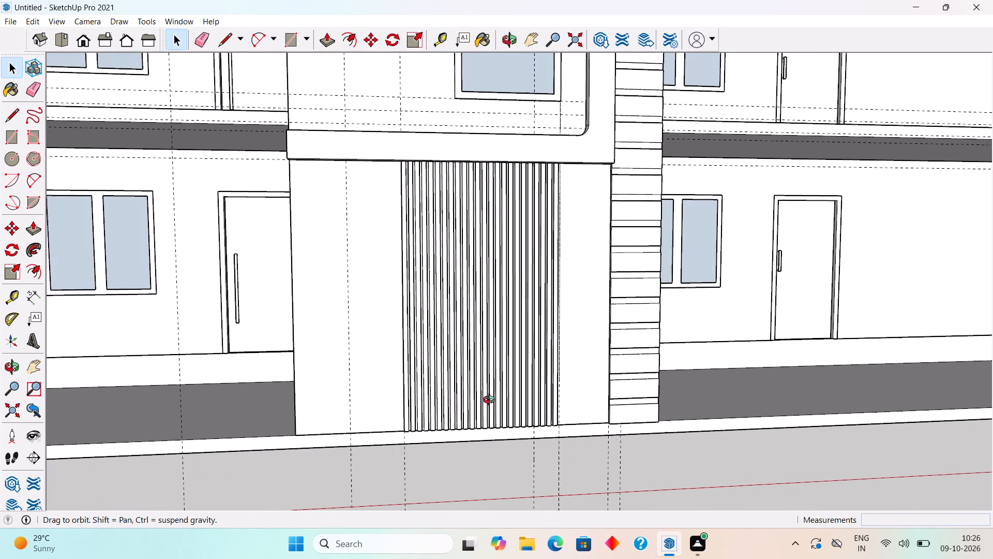
middle_click_drag(491, 401, 491, 401)
scroll(350, 175, "up", 5)
middle_click_drag(444, 128, 453, 85)
scroll(414, 85, "up", 3)
key("t")
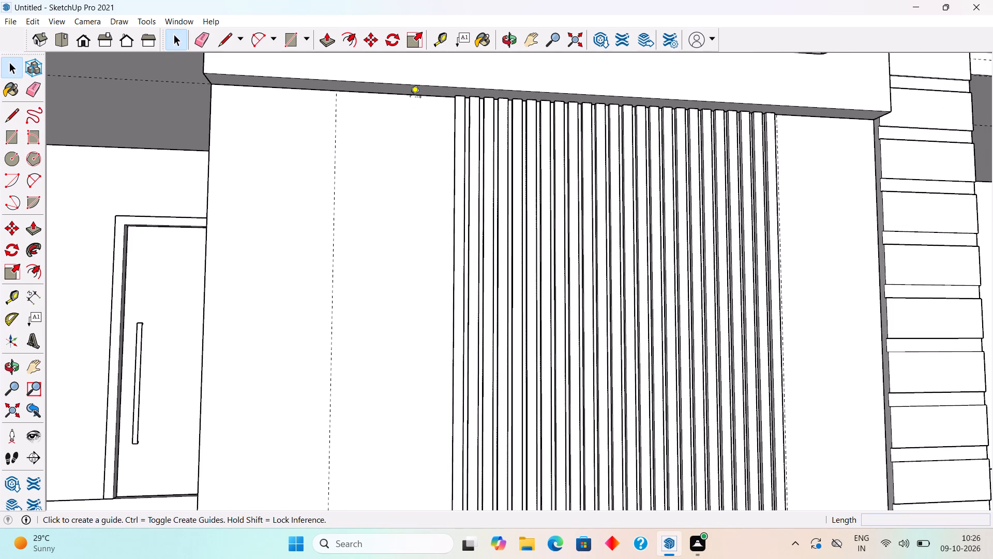
left_click(420, 98)
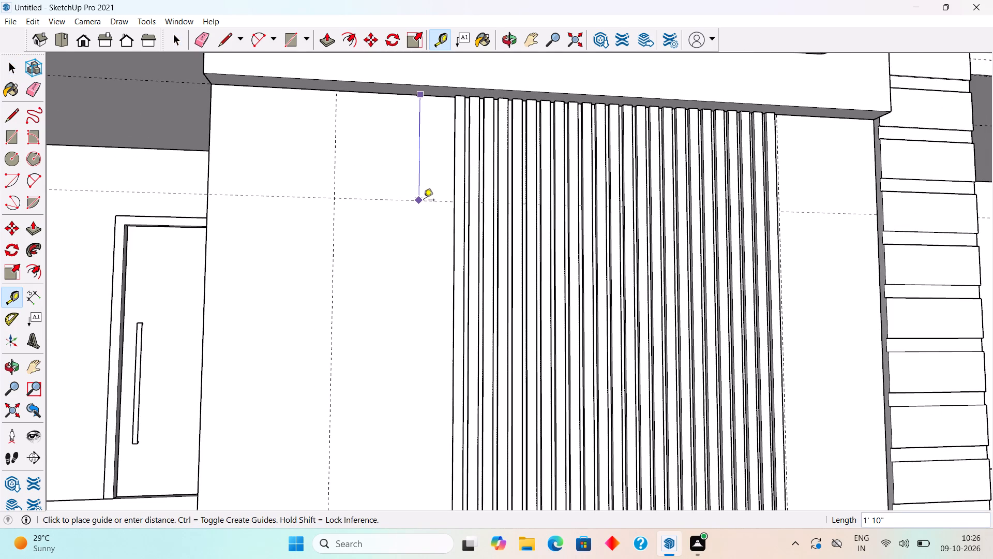
type("2'")
key("Return")
key("space")
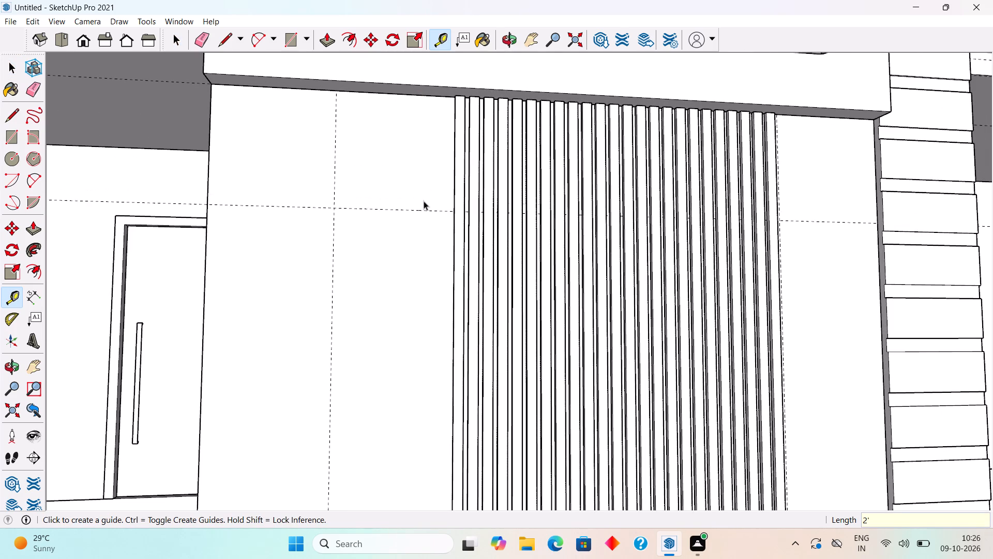
Hide the group of vertical strips on the first tower's lower wall.
scroll(424, 201, "down", 13)
middle_click_drag(459, 221, 460, 277)
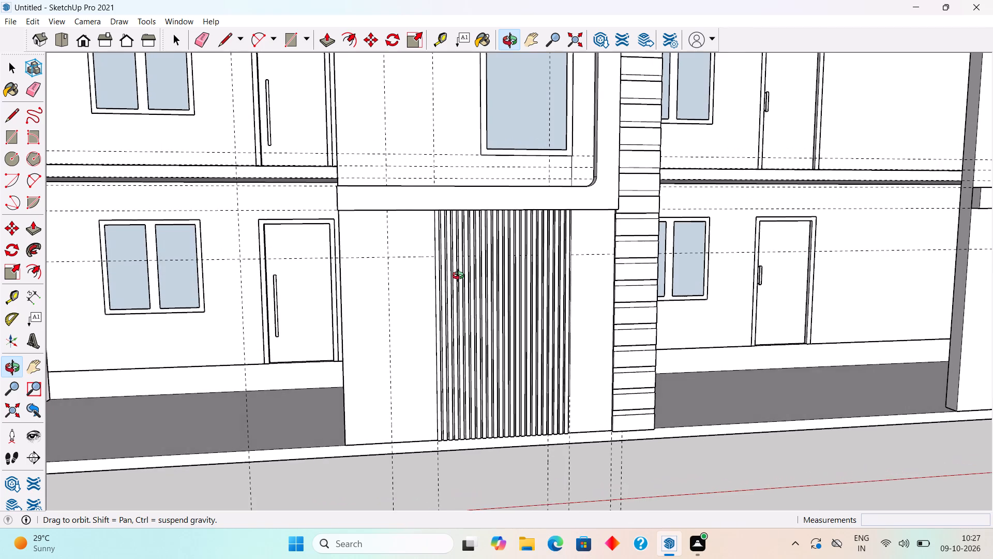
middle_click_drag(460, 277, 446, 270)
left_click(457, 266)
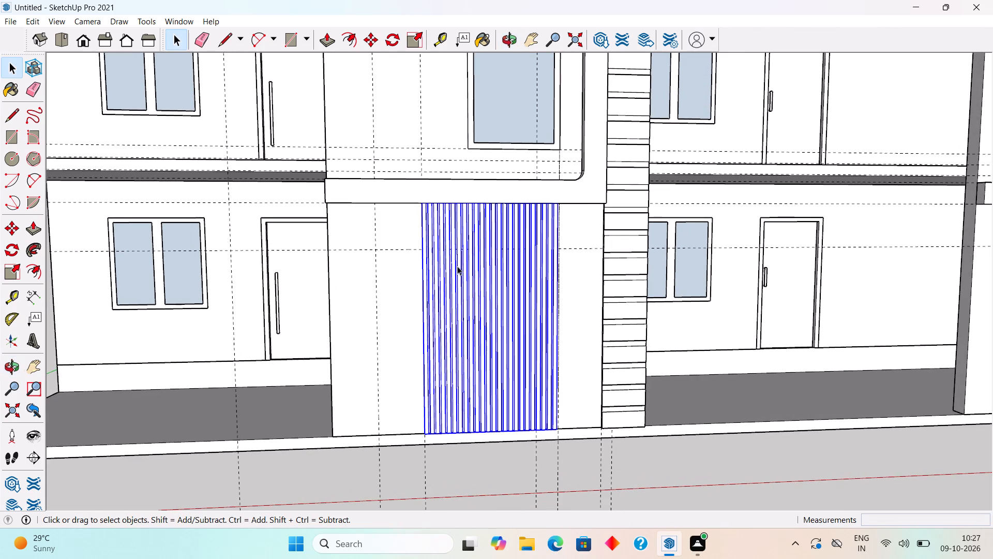
right_click(458, 266)
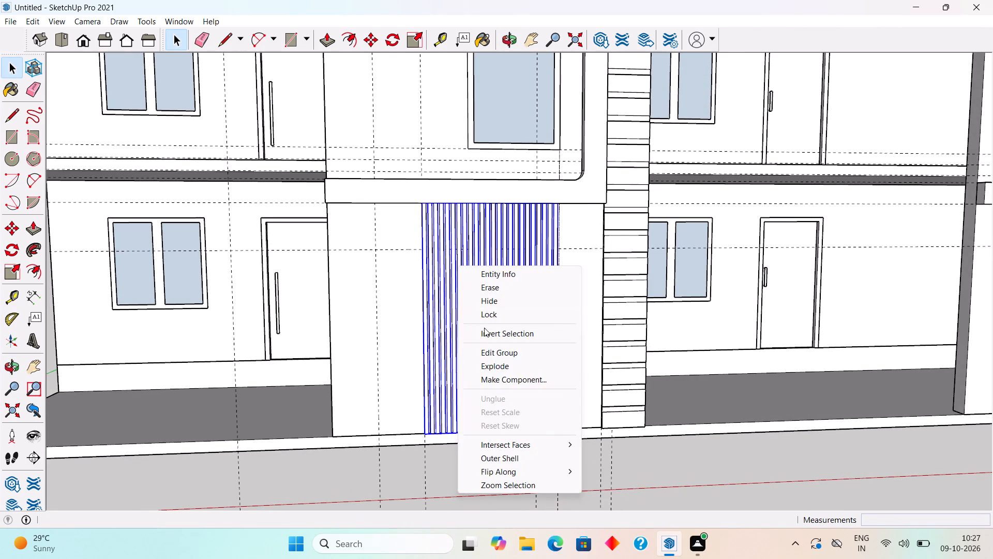
left_click(488, 304)
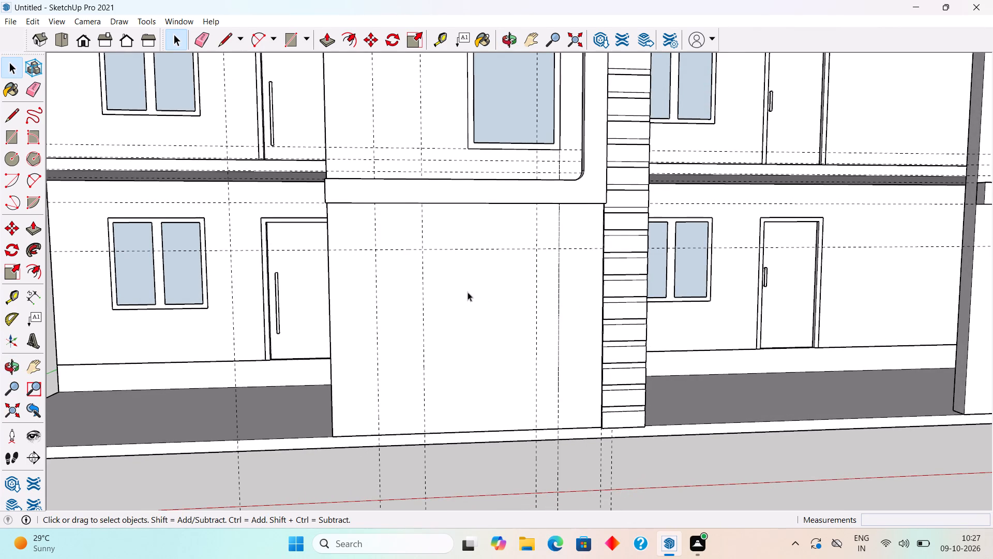
Delete the leftover vertical edge on the lower wall where the strips end near the block-clad column.
middle_click_drag(454, 245, 430, 228)
scroll(430, 228, "up", 1)
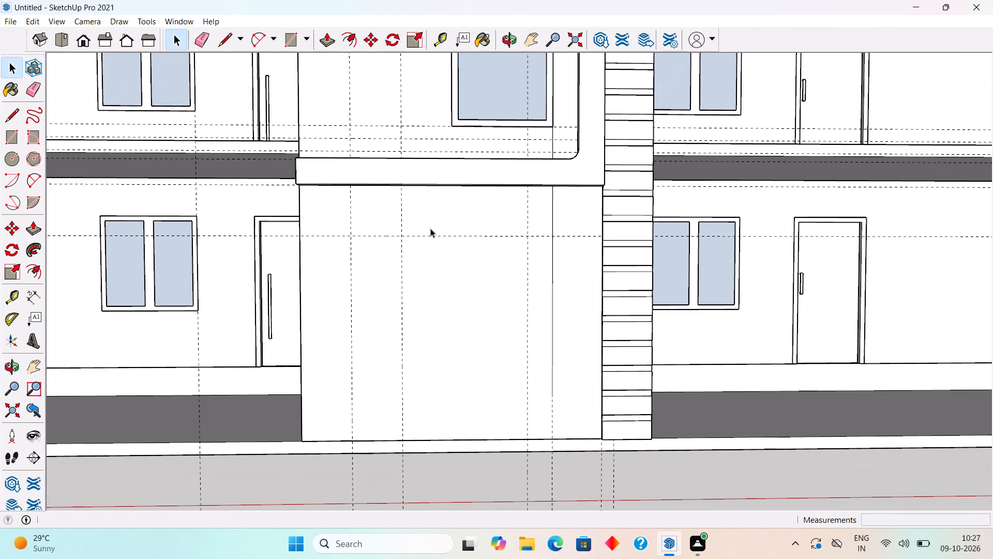
left_click(553, 304)
key("Delete")
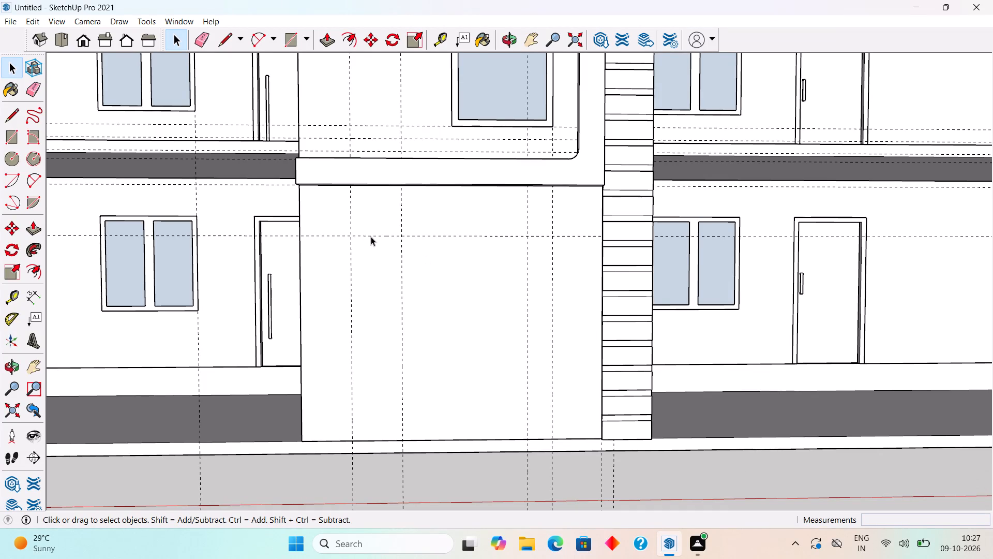
Delete the outer vertical guide 2' from the strips' edge on the first tower's lower wall.
middle_click_drag(466, 255, 466, 241)
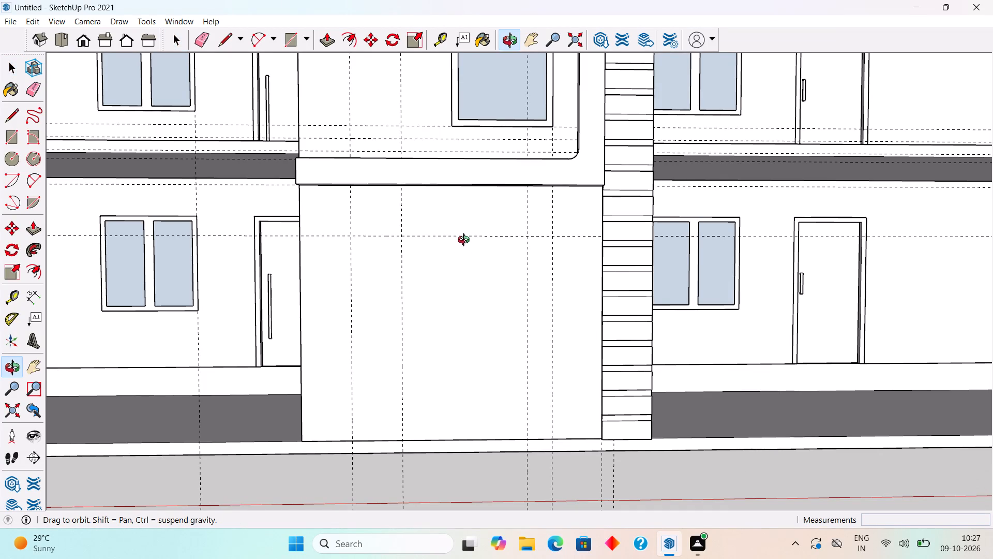
middle_click_drag(466, 241, 475, 235)
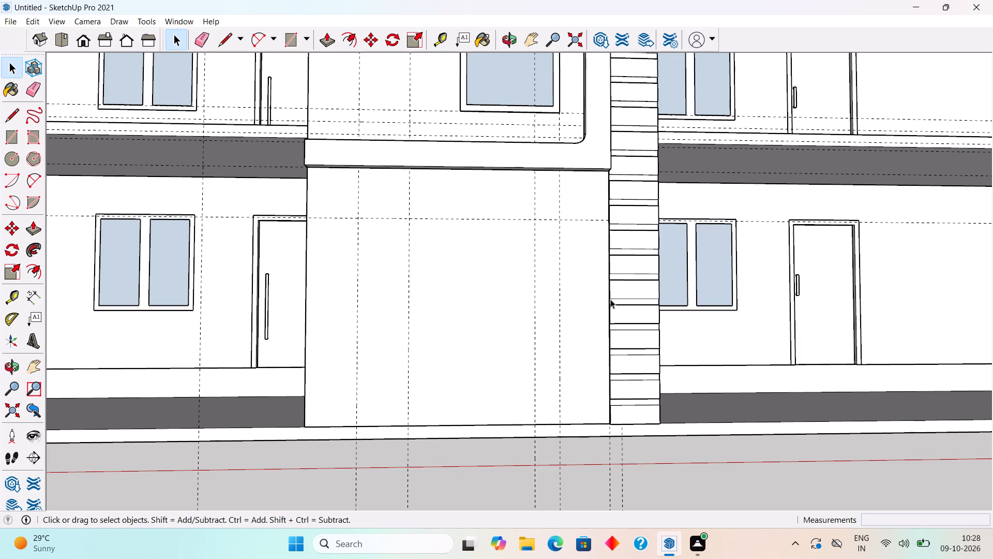
scroll(496, 278, "down", 4)
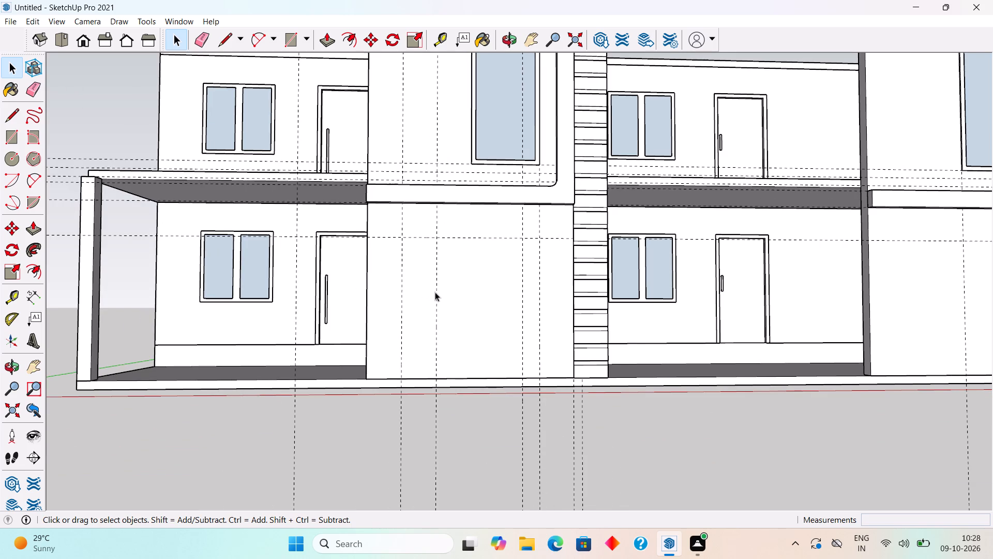
left_click(402, 301)
key("Delete")
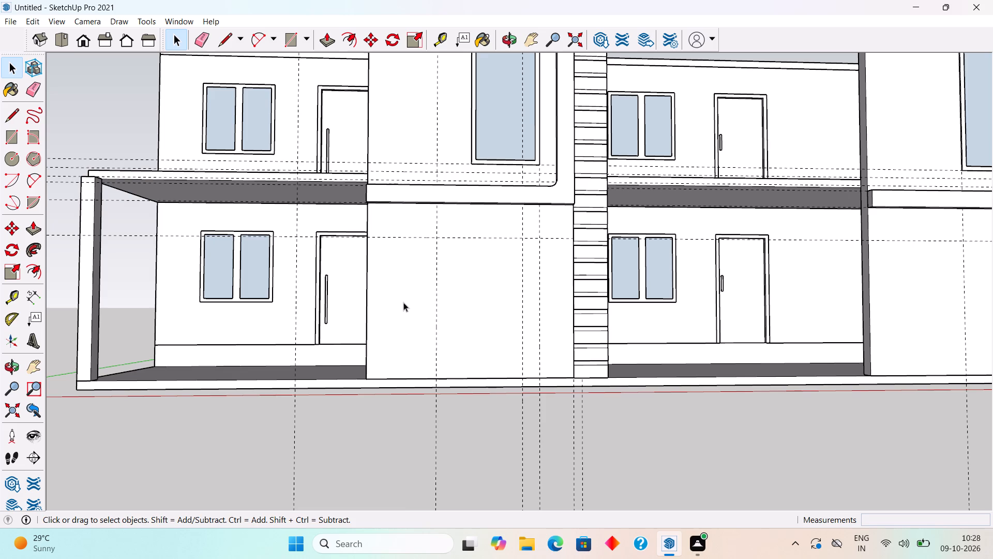
Place a vertical guide 1.5' outward from the guide marking the strips' outer edge on the lower wall.
type("yt")
left_click(437, 294)
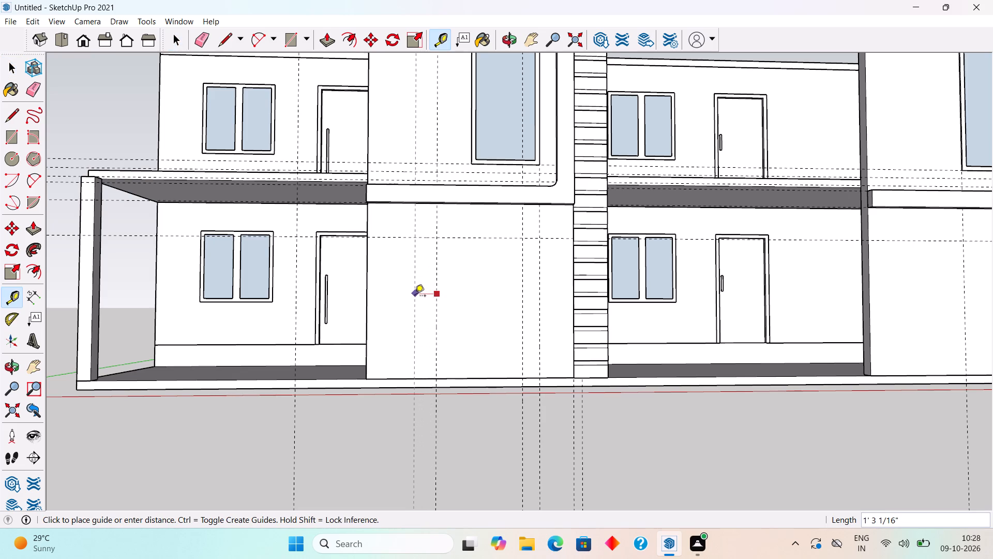
type("1.5'")
key("Return")
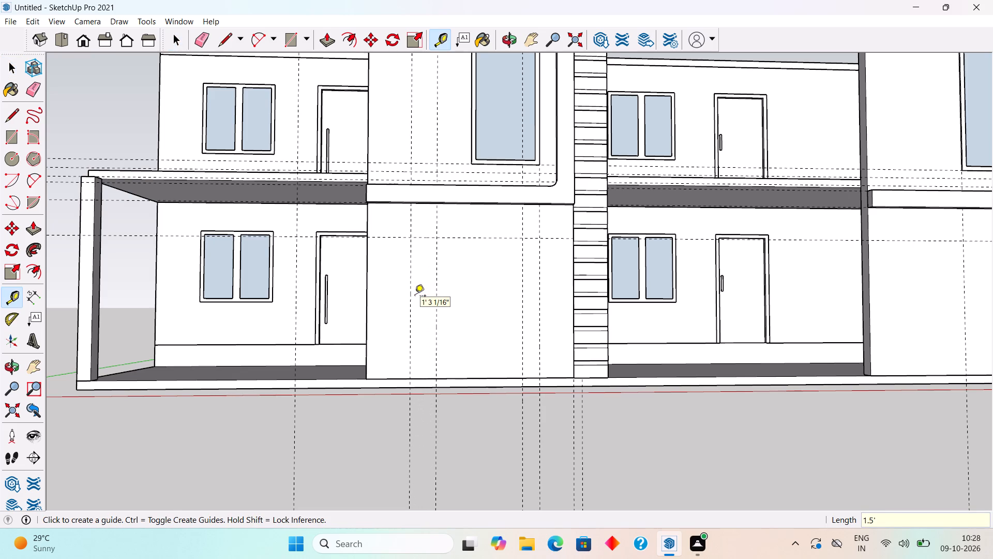
key("space")
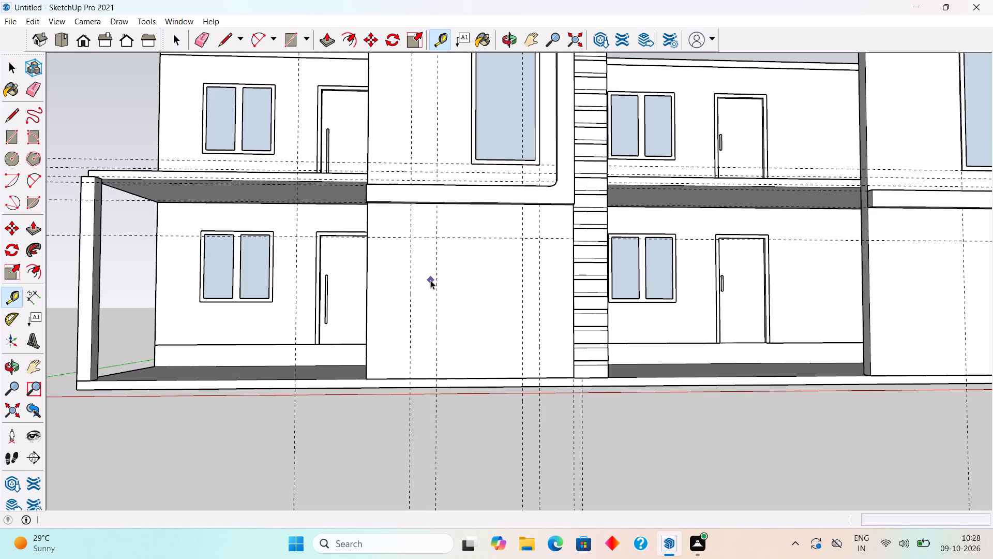
Draw a 9' 6" by 10' 2" rectangle on the lower wall, from the new guide under the overhang to the base beside the block-clad column.
scroll(430, 280, "up", 5)
middle_click_drag(482, 128, 485, 100)
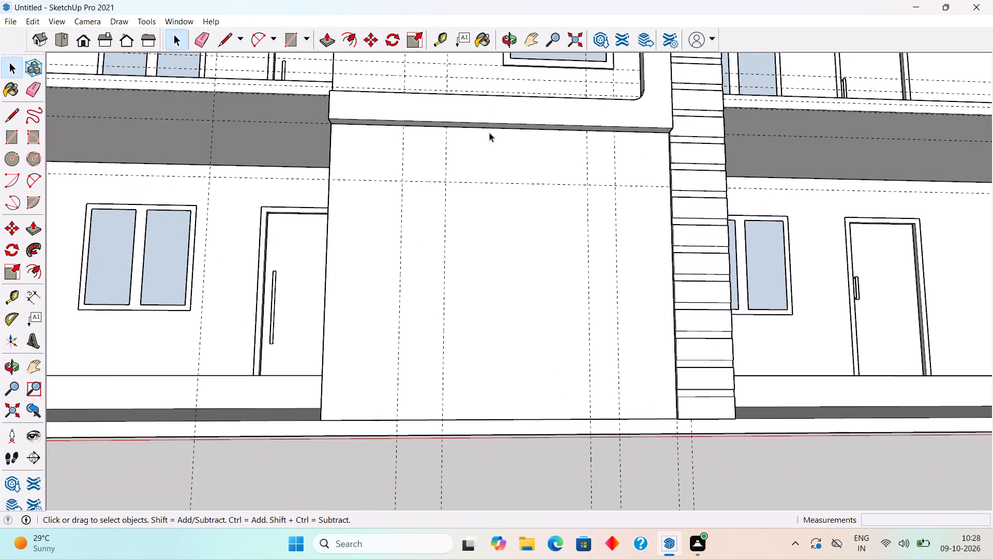
key("t")
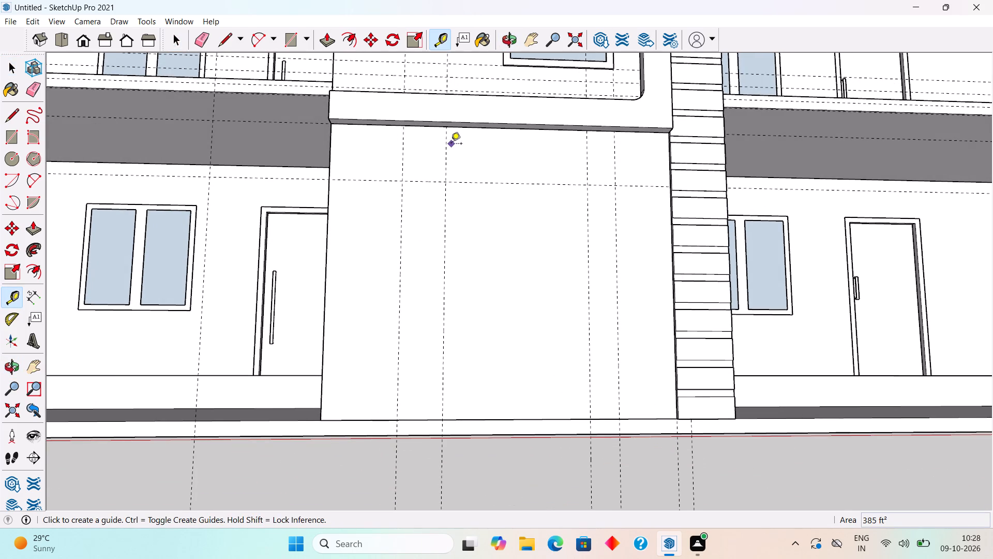
key("r")
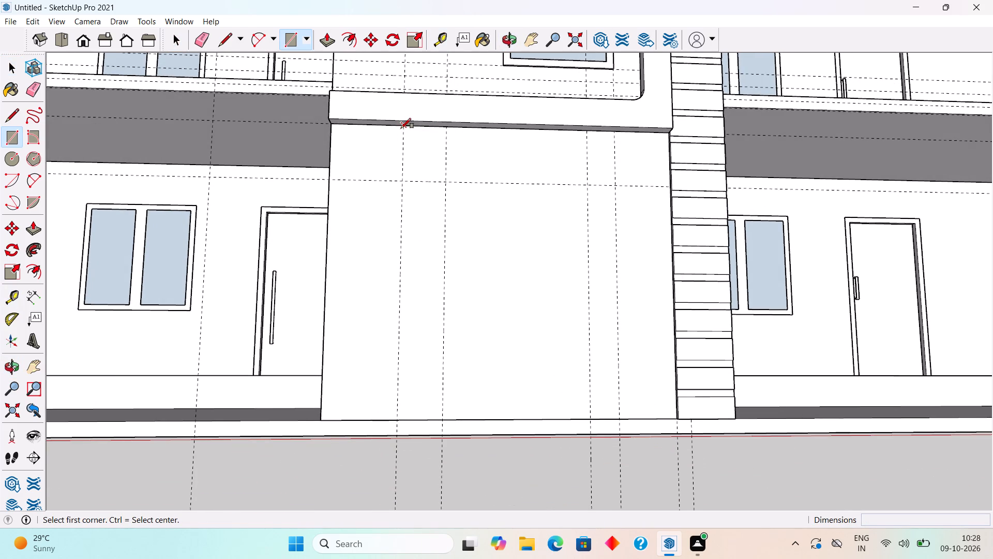
left_click(401, 128)
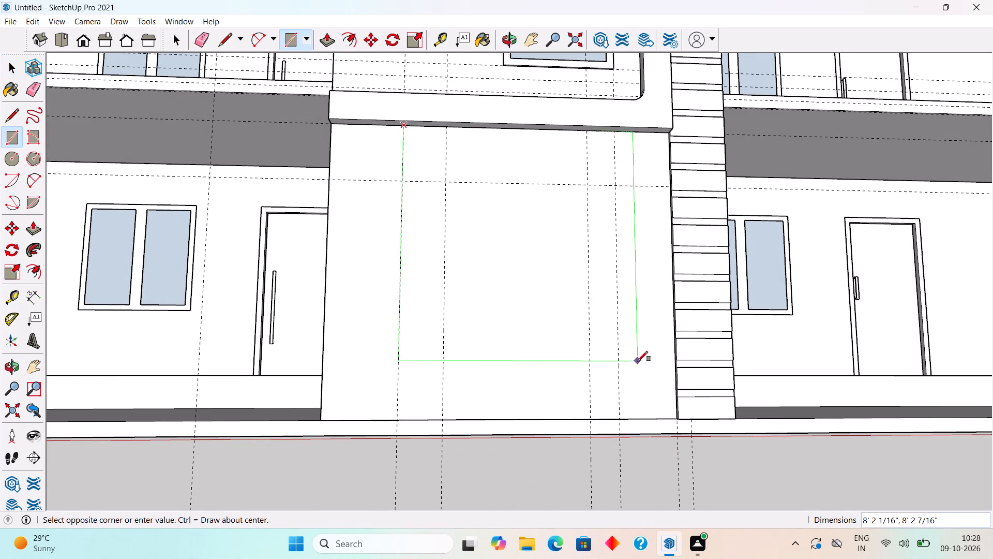
middle_click_drag(638, 361, 656, 422)
scroll(661, 436, "up", 9)
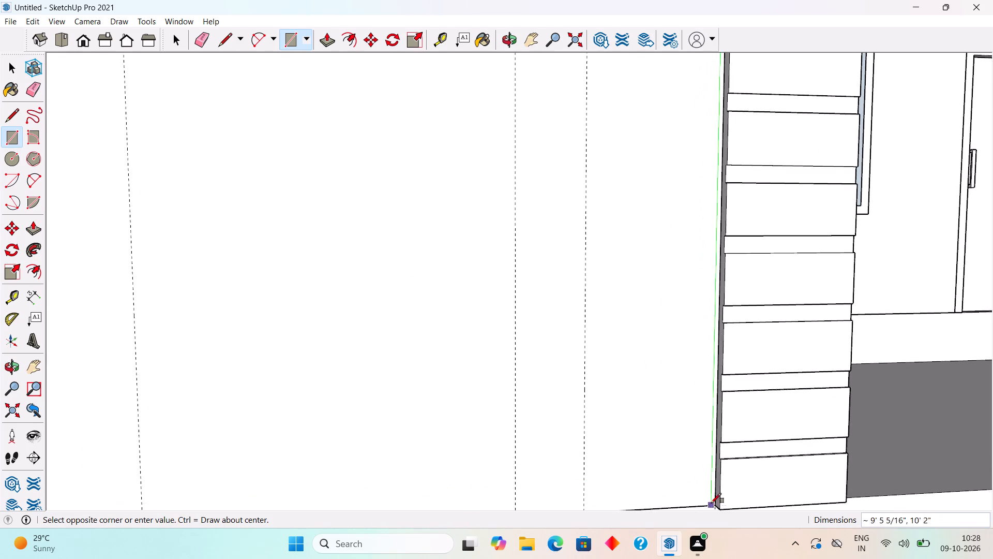
left_click(714, 505)
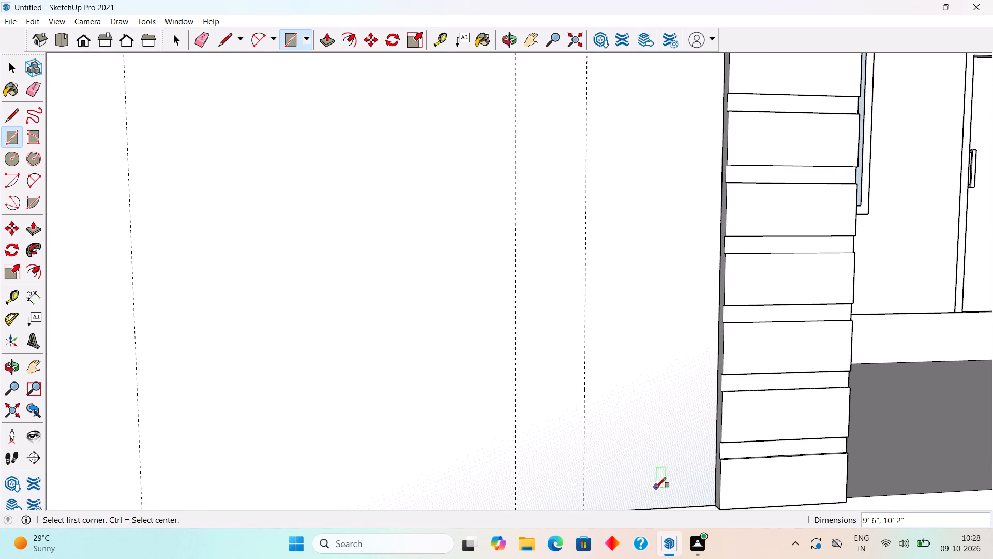
key("space")
Draw a 6' wide inner rectangle between the strip-edge guides, from the horizontal guide down to the wall's base.
scroll(655, 487, "down", 7)
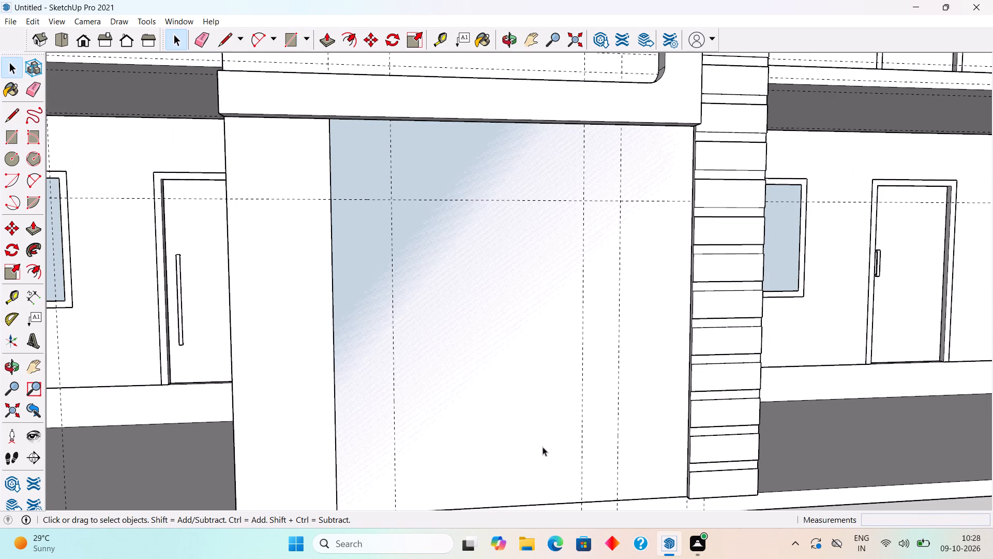
key("r")
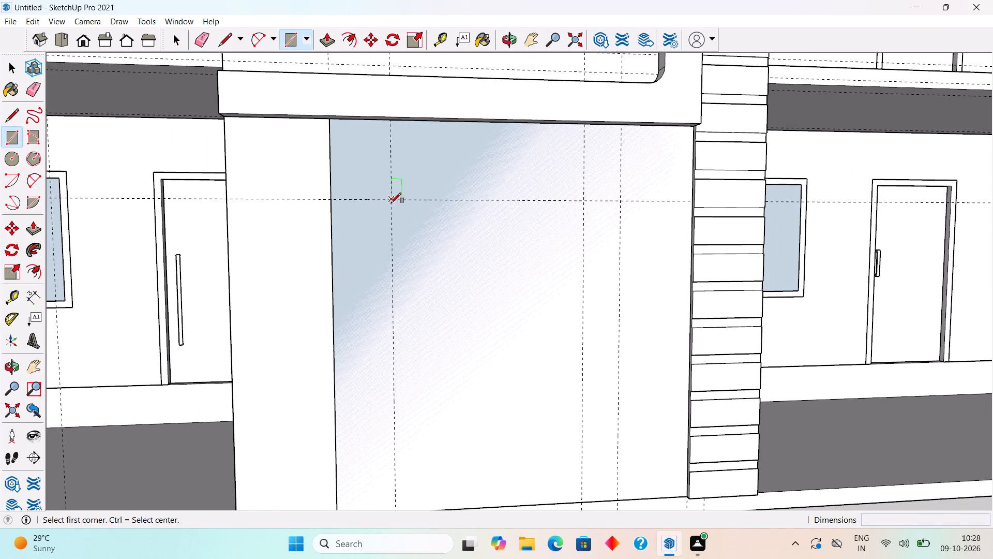
left_click(391, 203)
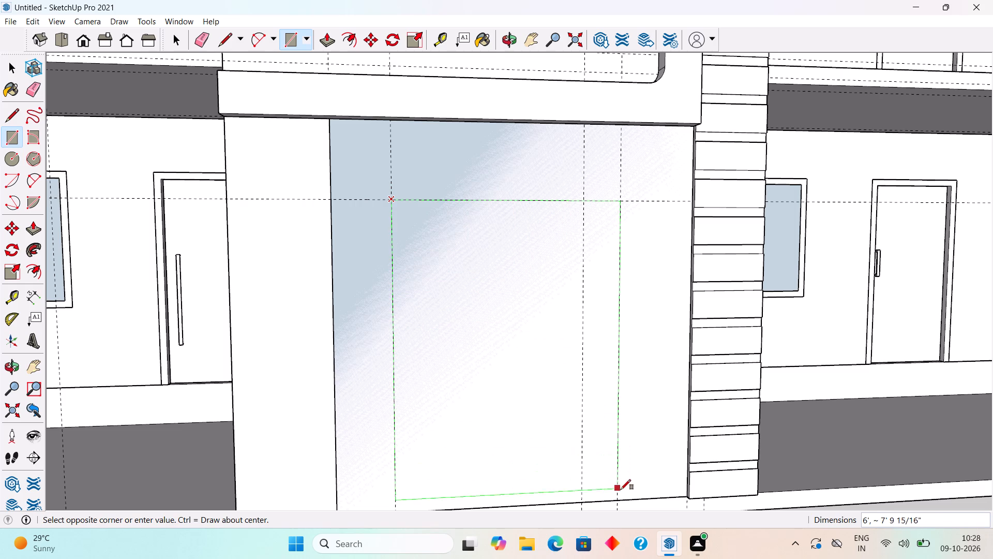
left_click(621, 495)
key("space")
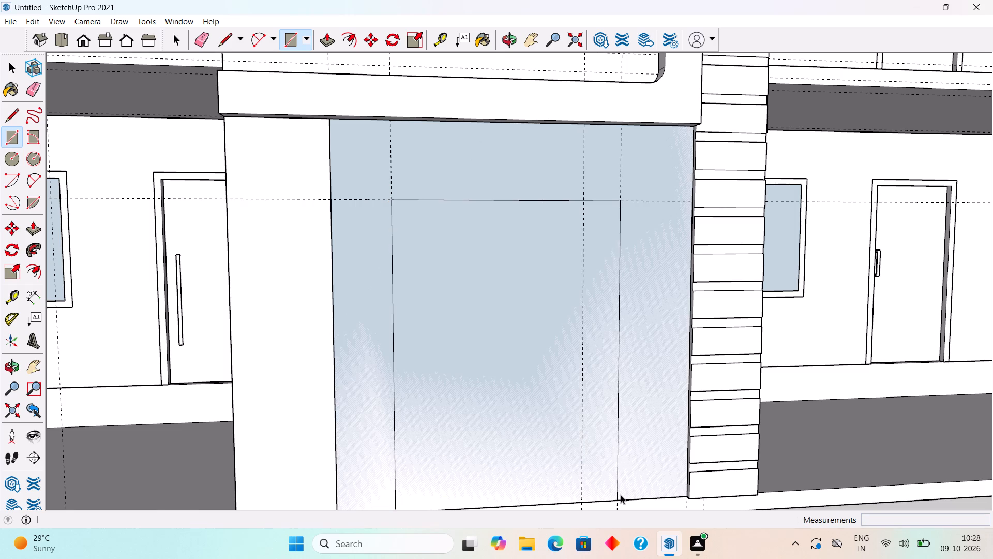
Place a horizontal guide 1.3' below the inner rectangle's upper edge.
key("t")
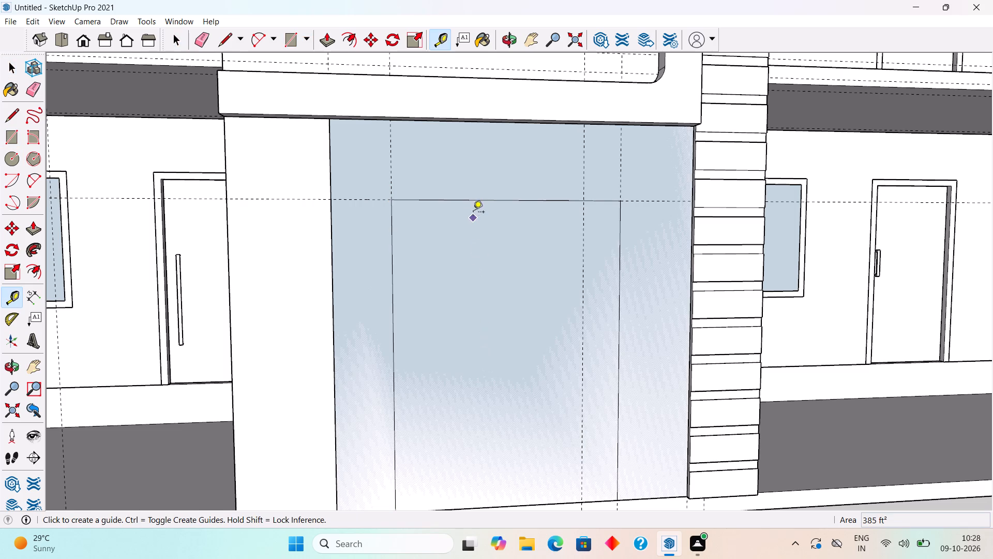
left_click(476, 202)
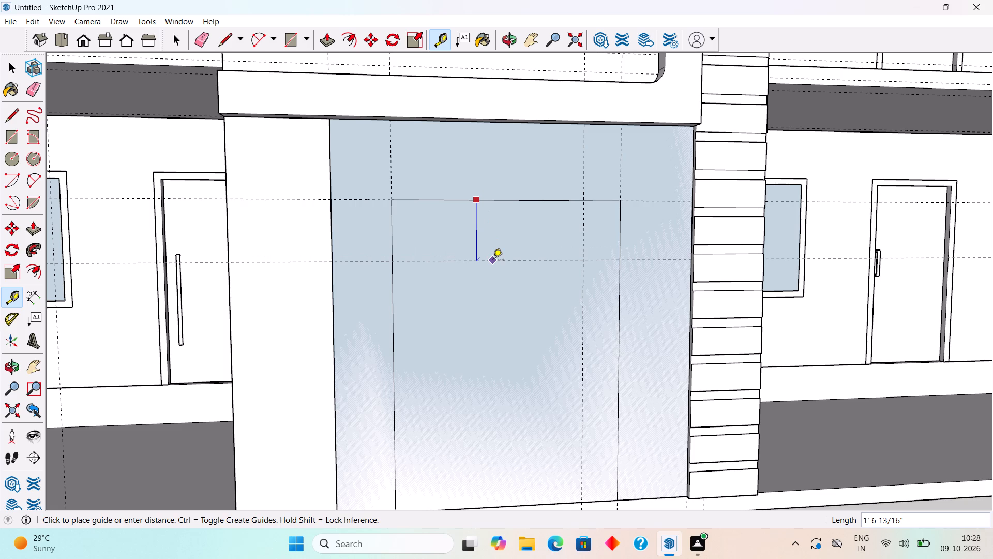
type("1.3'")
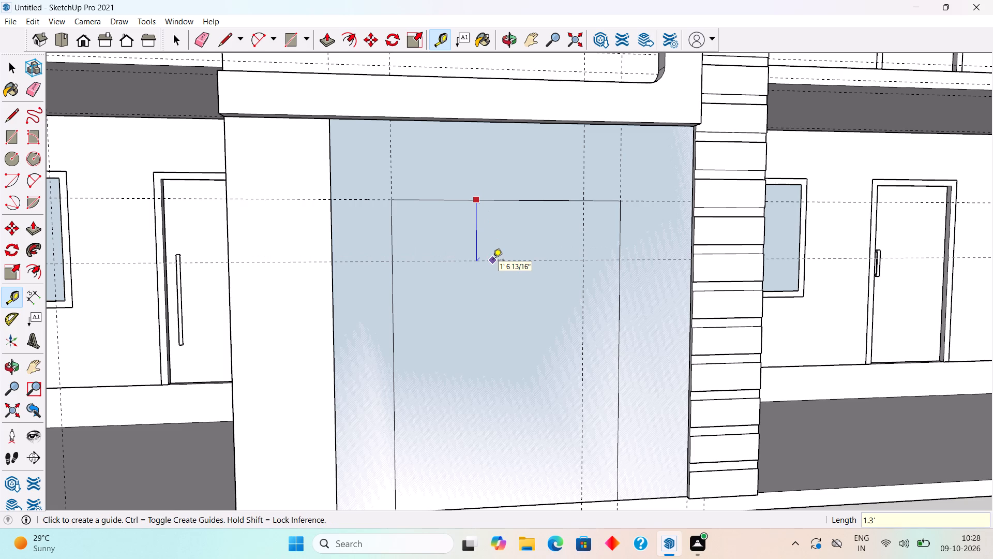
key("Return")
Round both upper corners of the inner rectangle with tangent arcs starting where its sides meet the 1.3' guide.
key("a")
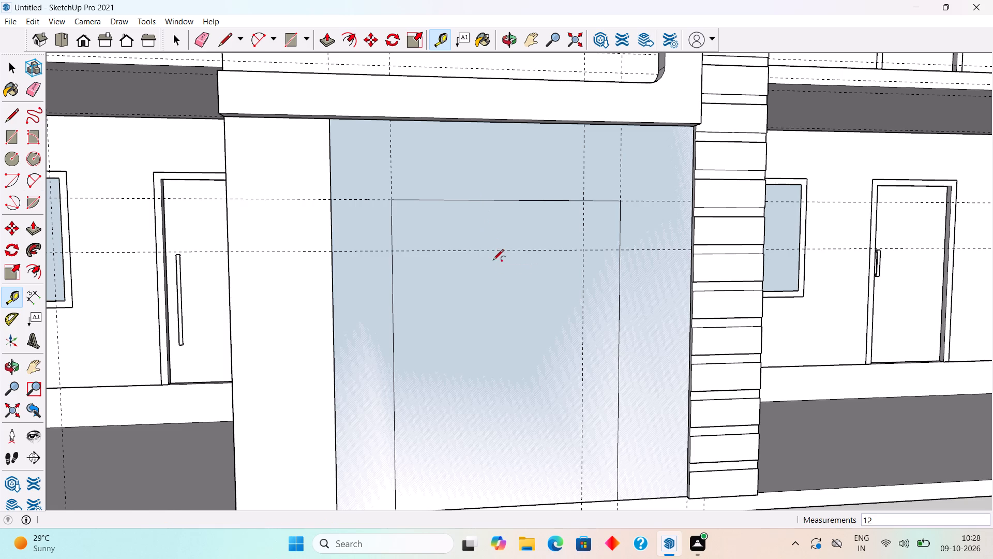
left_click(392, 252)
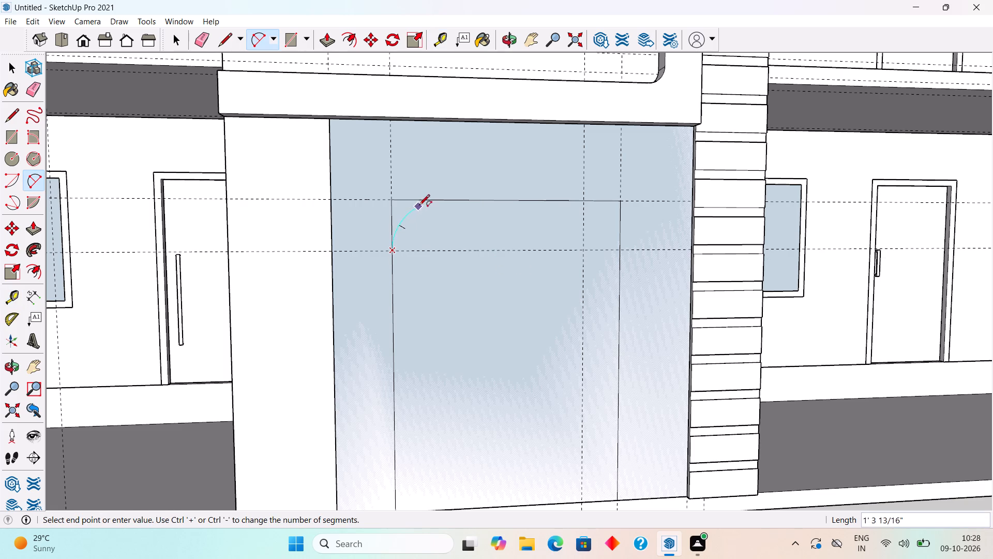
double_click(439, 201)
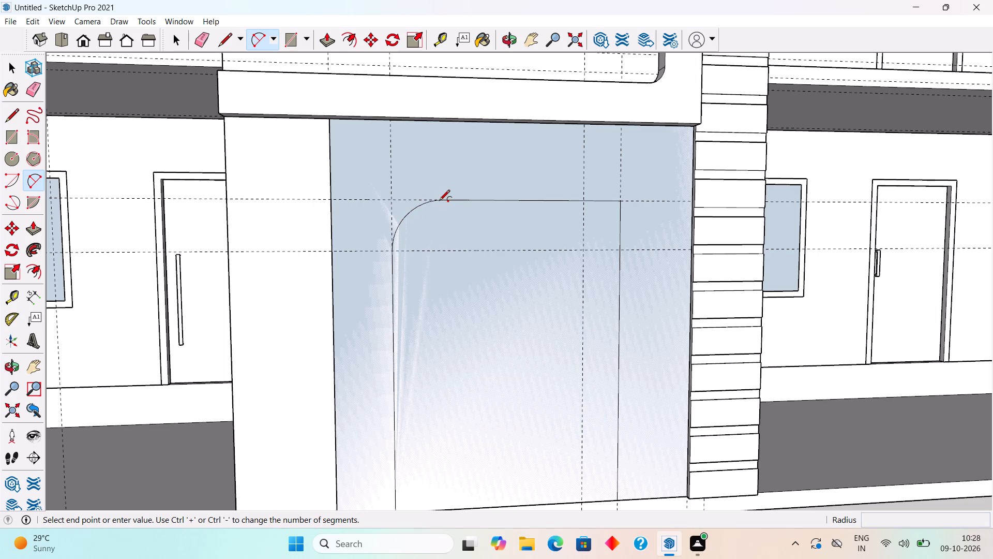
left_click(620, 251)
double_click(571, 198)
Delete the inner face enclosed by the round-cornered outline on the first tower's lower wall.
key("space")
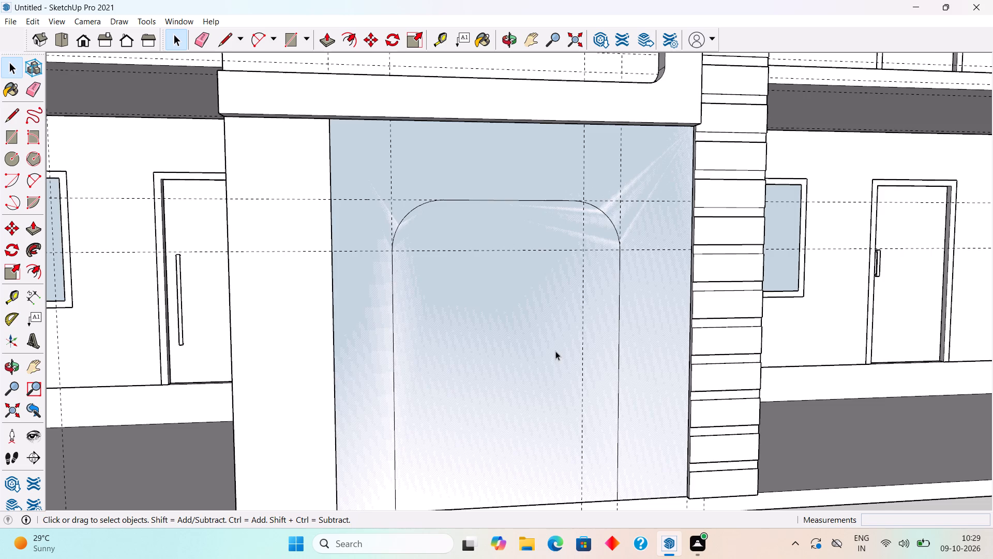
scroll(555, 351, "down", 5)
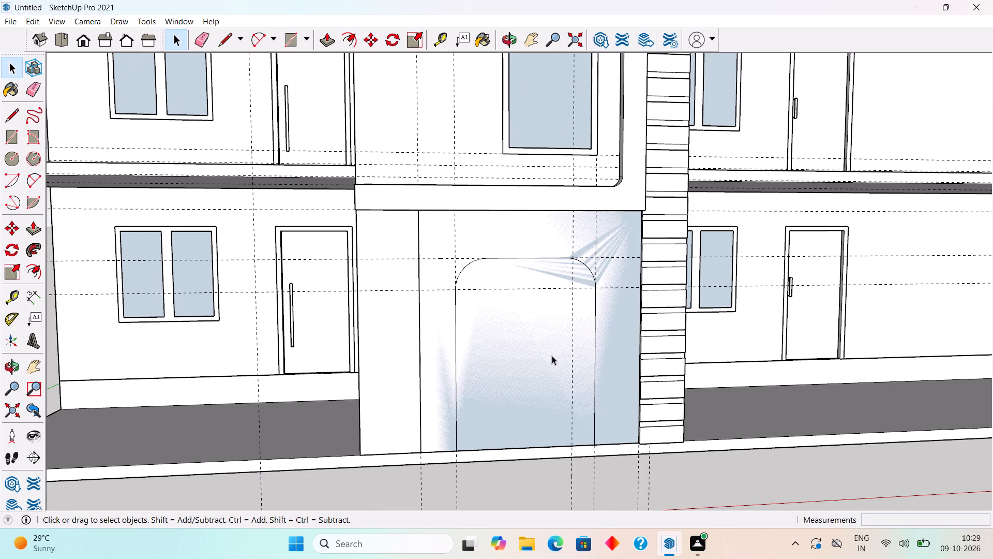
left_click(552, 356)
key("Delete")
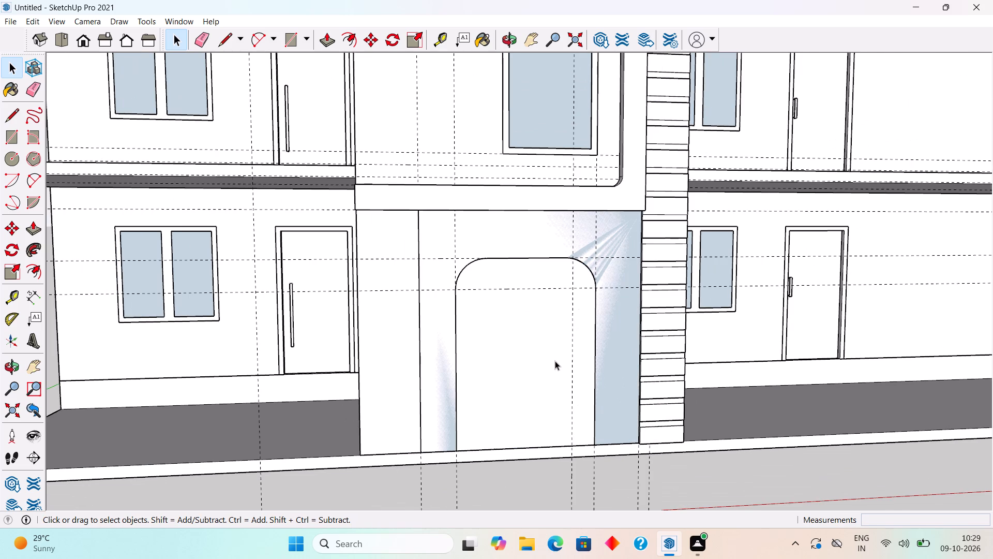
Push/Pull the surround face around the round-cornered opening by 2".
key("p")
left_click(606, 380)
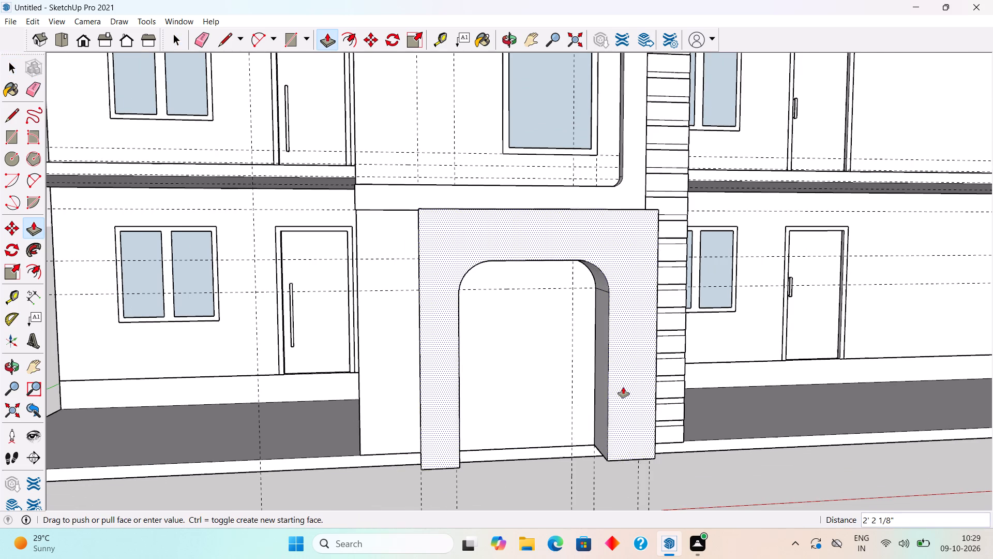
left_click(667, 175)
Select all the connected geometry of the extruded surround and make it a group.
key("space")
triple_click(629, 299)
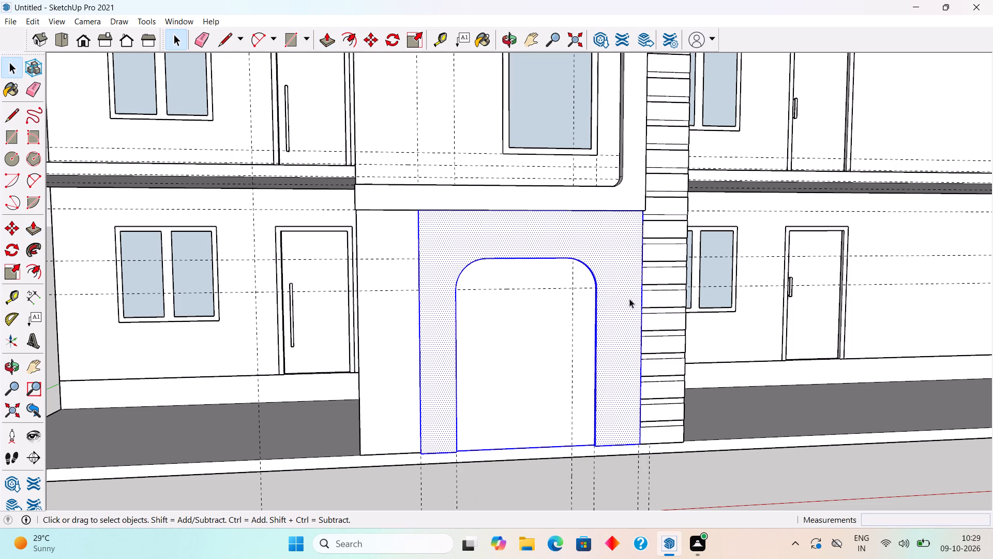
right_click(629, 299)
left_click(670, 169)
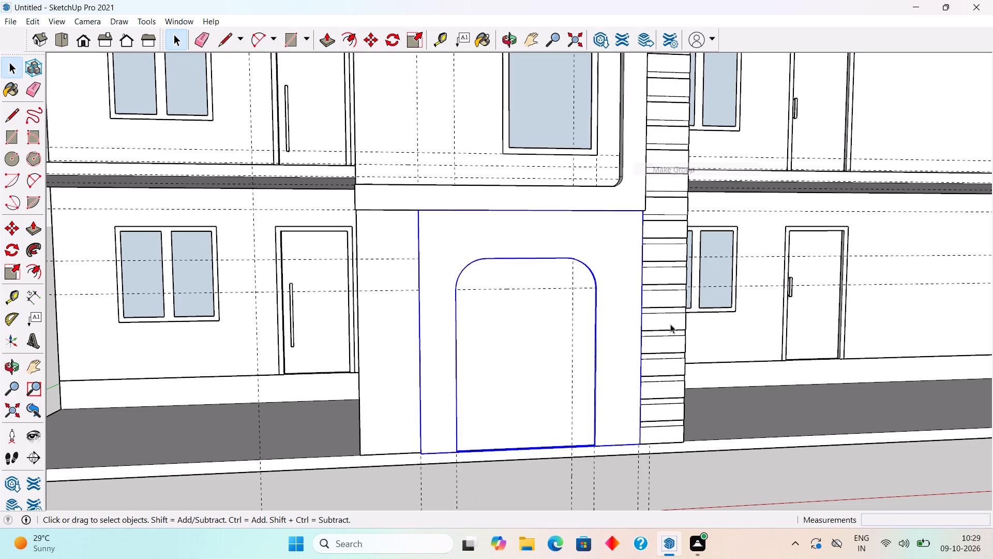
left_click(727, 477)
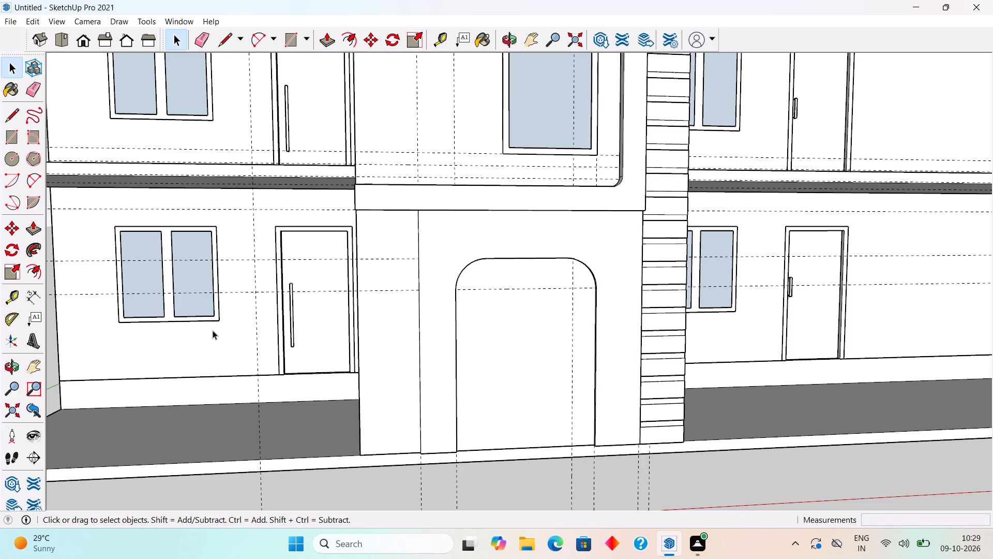
Unhide all hidden geometry to bring back the vertical strips.
left_click(34, 22)
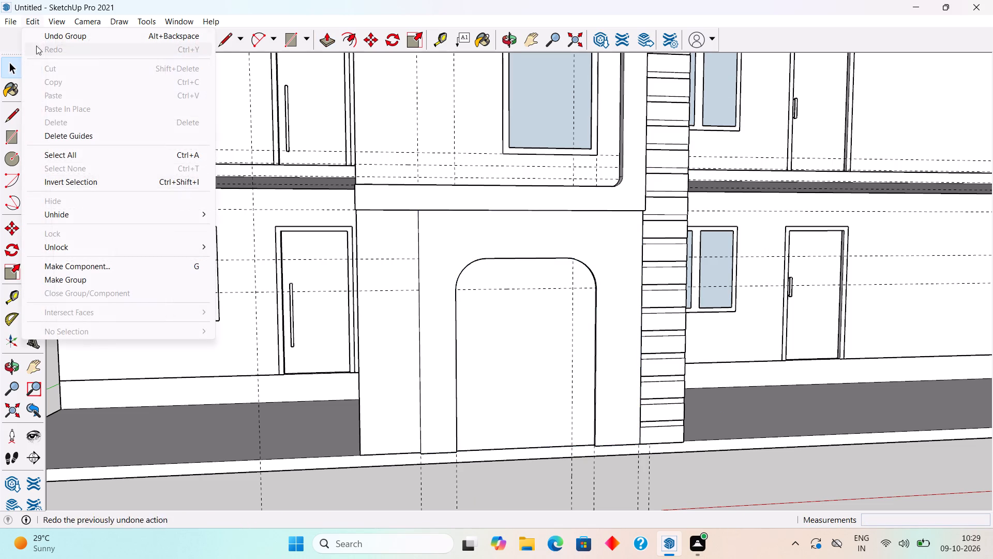
left_click(119, 215)
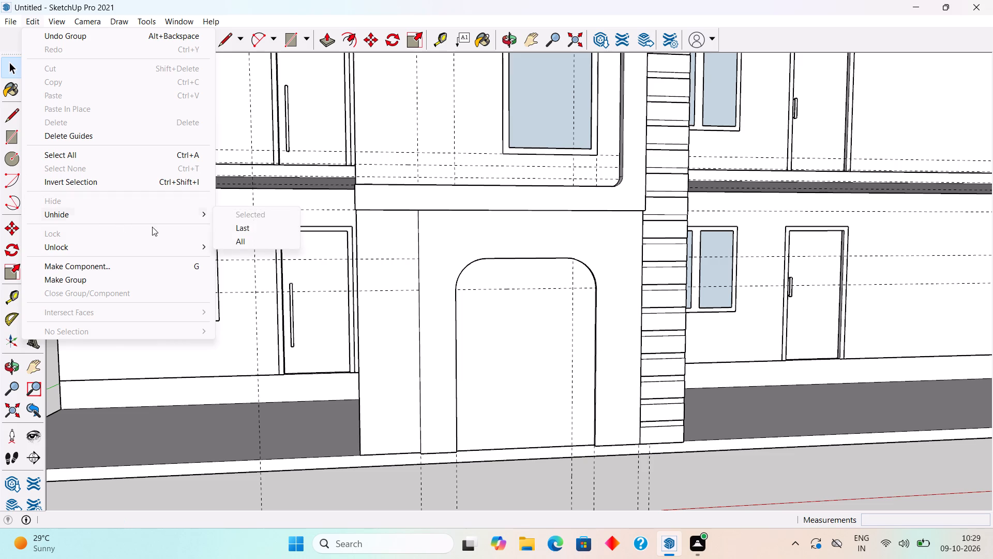
left_click(241, 242)
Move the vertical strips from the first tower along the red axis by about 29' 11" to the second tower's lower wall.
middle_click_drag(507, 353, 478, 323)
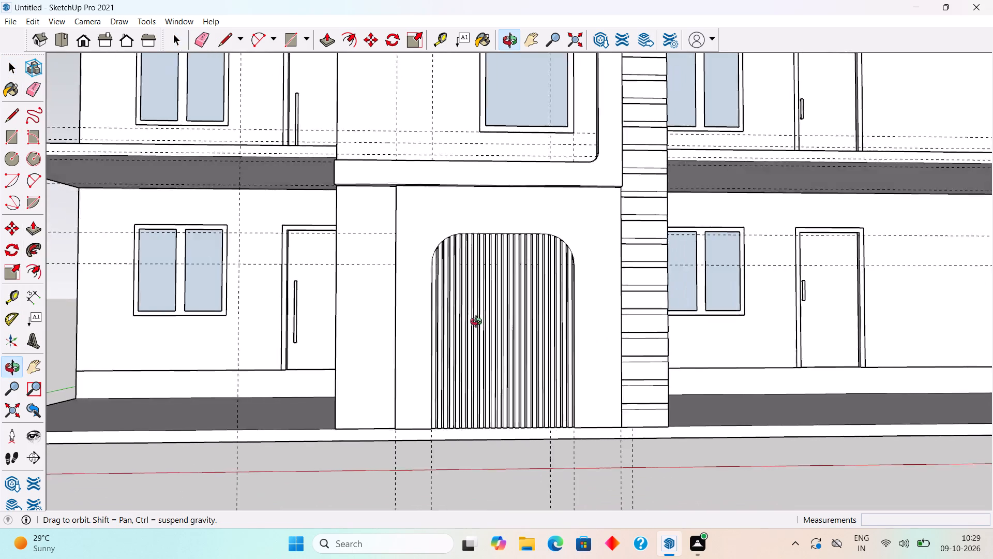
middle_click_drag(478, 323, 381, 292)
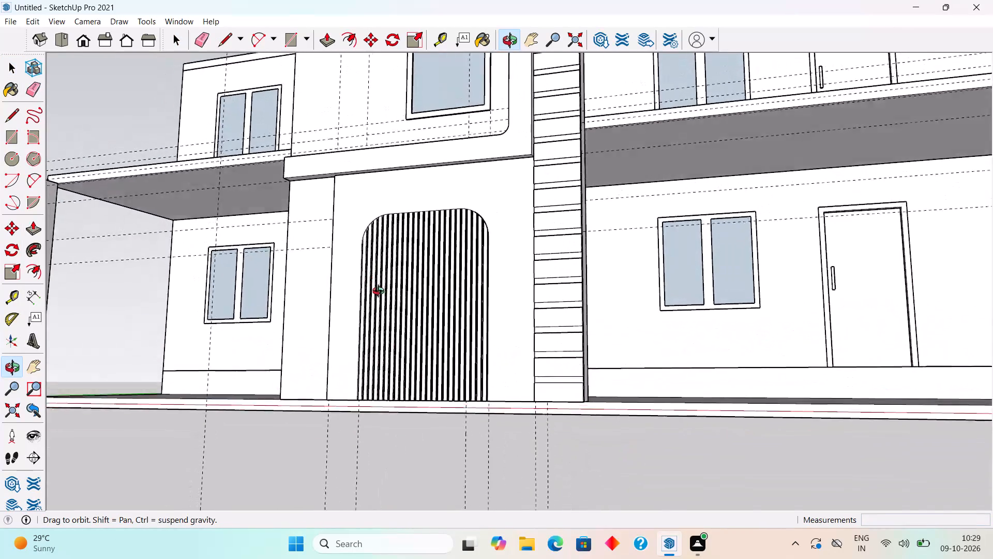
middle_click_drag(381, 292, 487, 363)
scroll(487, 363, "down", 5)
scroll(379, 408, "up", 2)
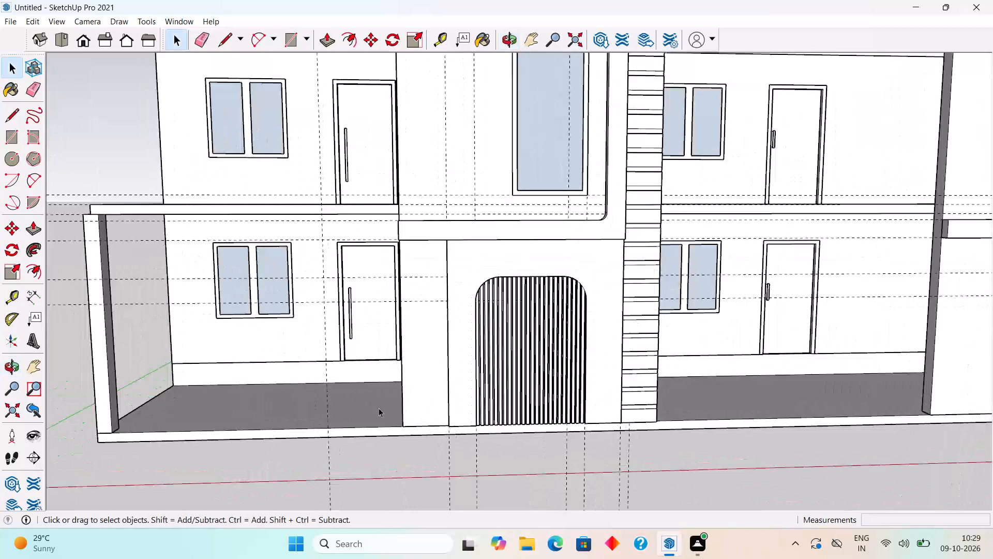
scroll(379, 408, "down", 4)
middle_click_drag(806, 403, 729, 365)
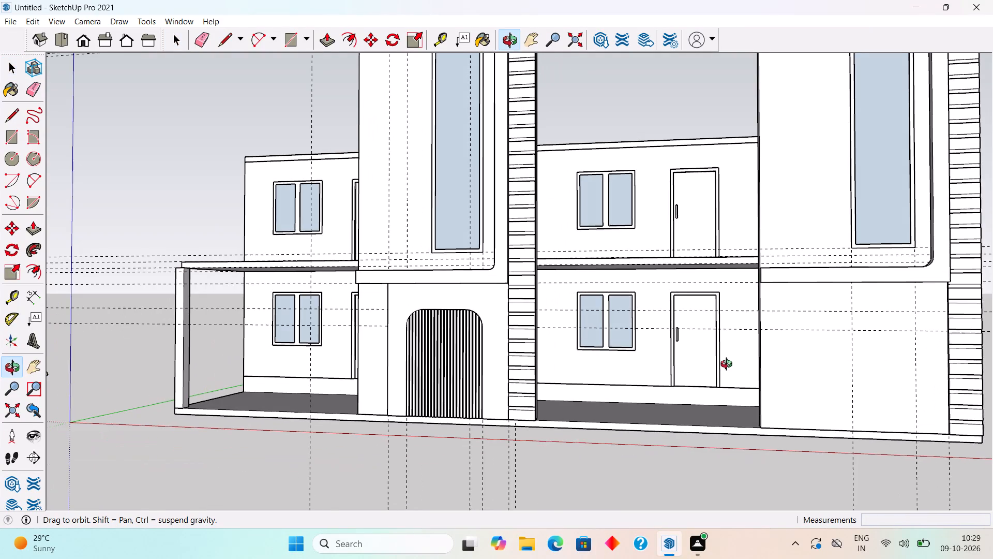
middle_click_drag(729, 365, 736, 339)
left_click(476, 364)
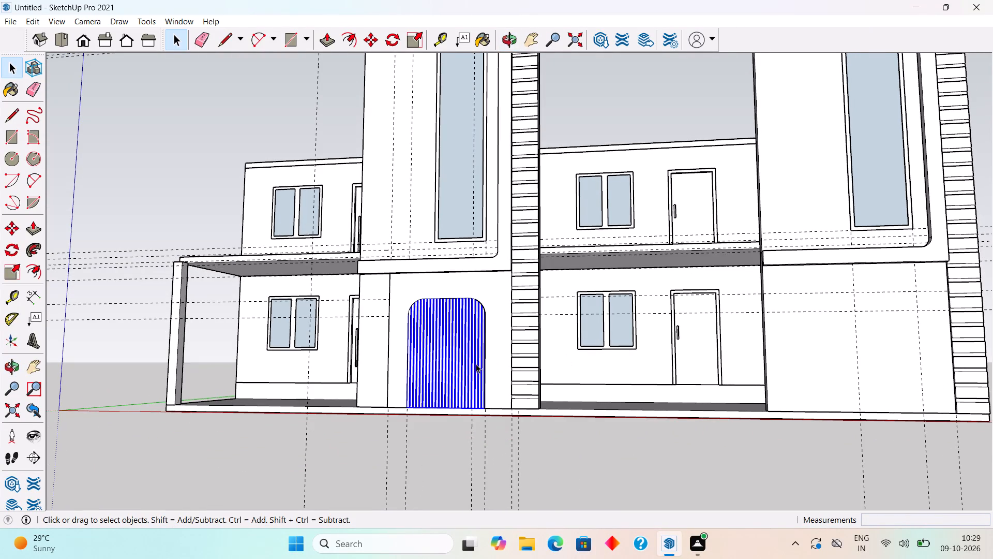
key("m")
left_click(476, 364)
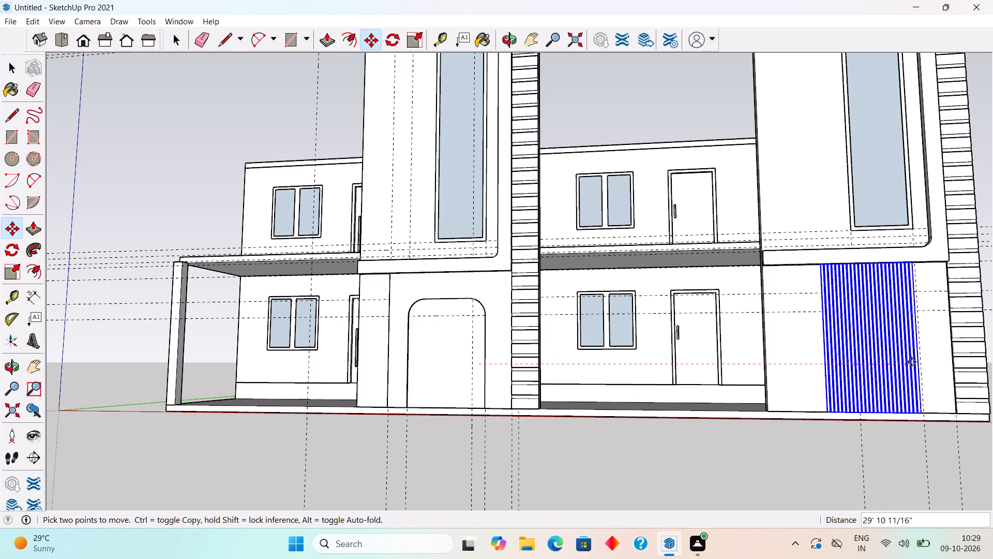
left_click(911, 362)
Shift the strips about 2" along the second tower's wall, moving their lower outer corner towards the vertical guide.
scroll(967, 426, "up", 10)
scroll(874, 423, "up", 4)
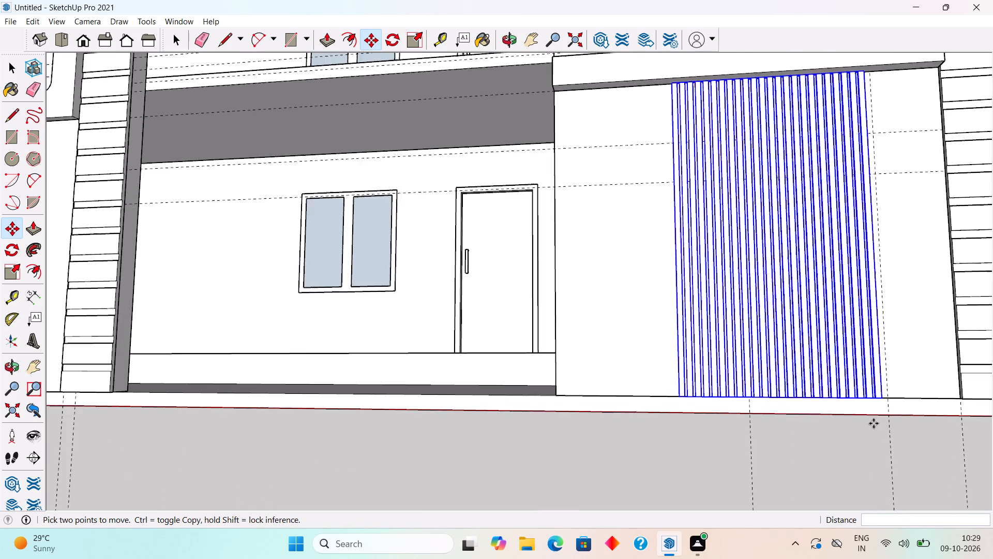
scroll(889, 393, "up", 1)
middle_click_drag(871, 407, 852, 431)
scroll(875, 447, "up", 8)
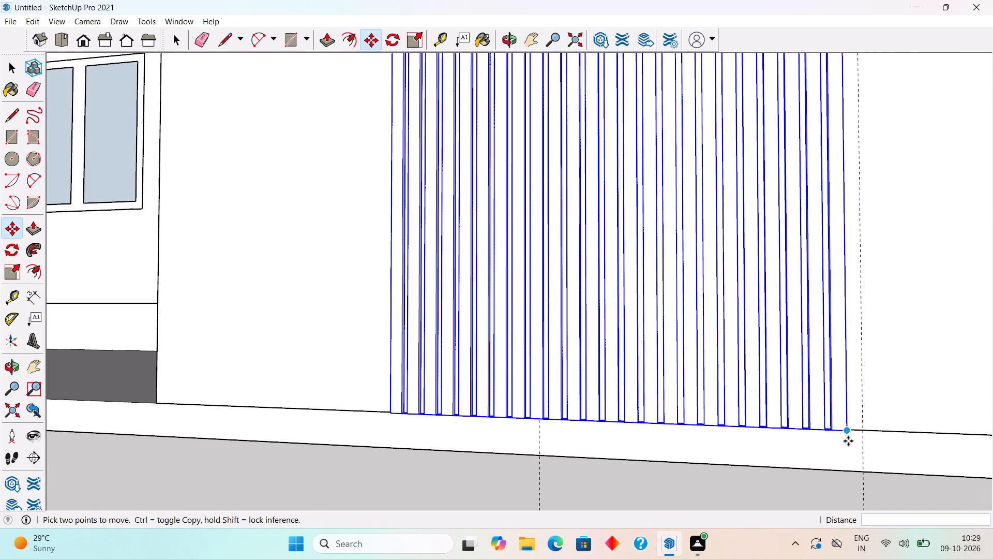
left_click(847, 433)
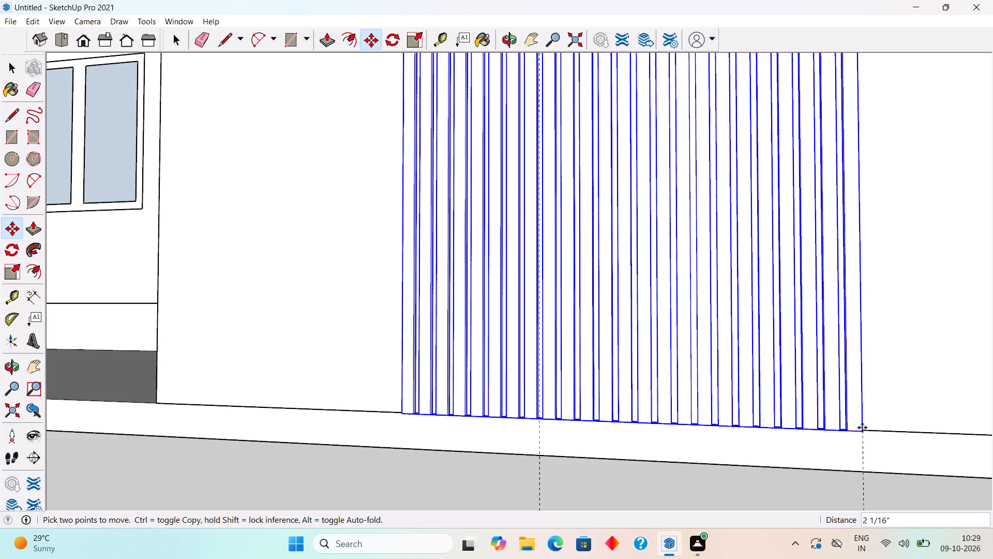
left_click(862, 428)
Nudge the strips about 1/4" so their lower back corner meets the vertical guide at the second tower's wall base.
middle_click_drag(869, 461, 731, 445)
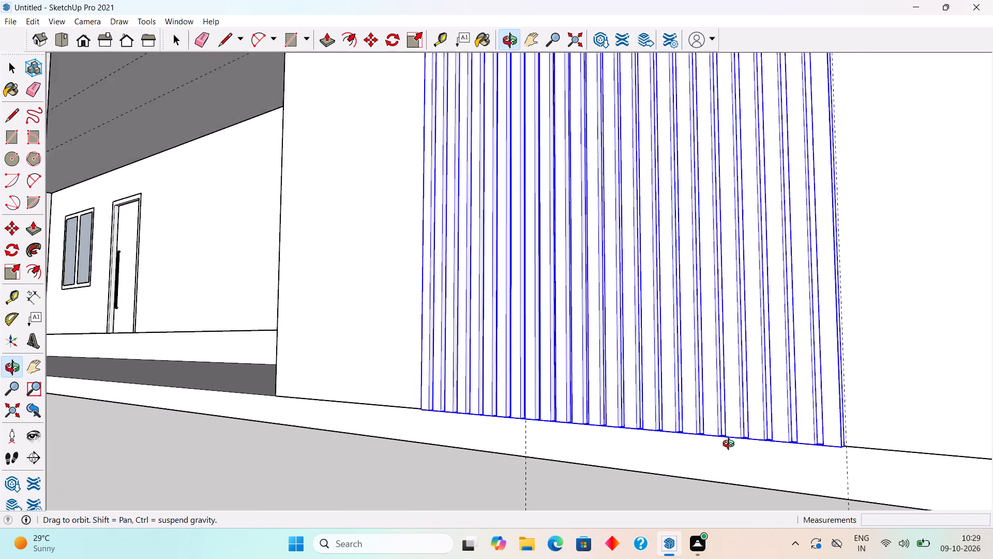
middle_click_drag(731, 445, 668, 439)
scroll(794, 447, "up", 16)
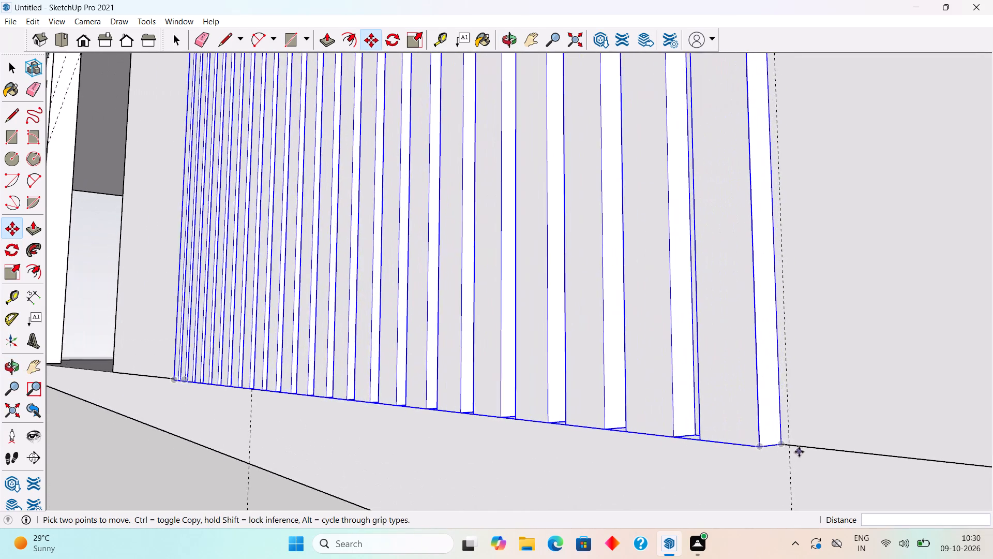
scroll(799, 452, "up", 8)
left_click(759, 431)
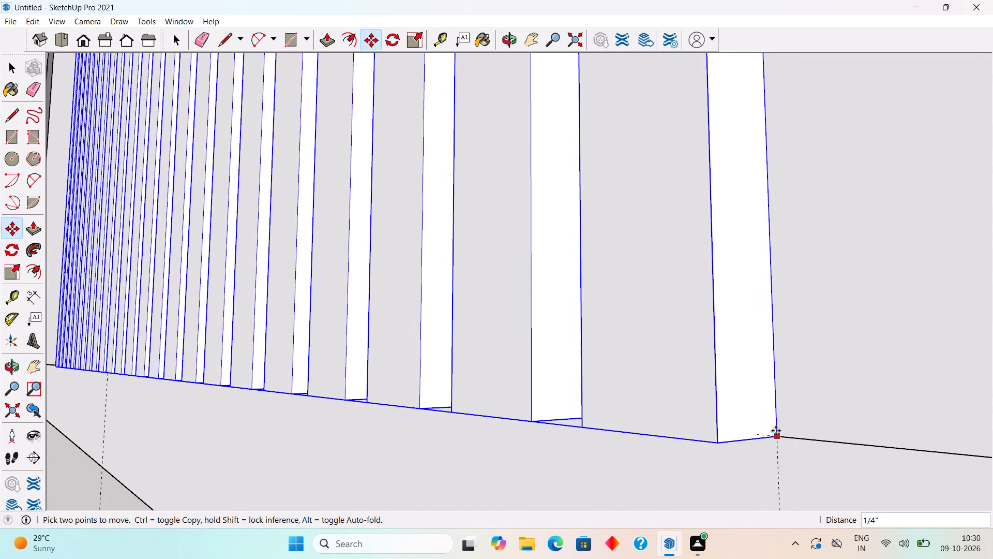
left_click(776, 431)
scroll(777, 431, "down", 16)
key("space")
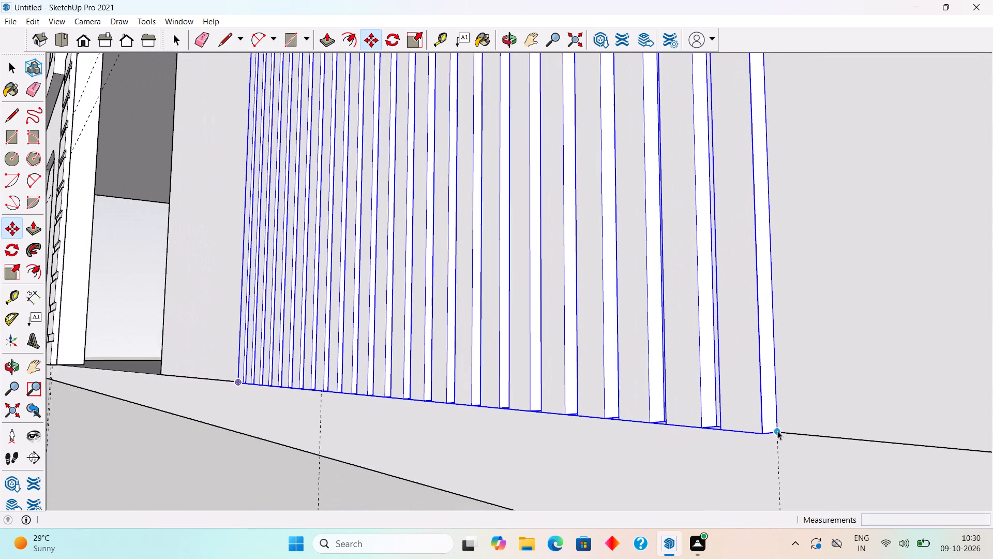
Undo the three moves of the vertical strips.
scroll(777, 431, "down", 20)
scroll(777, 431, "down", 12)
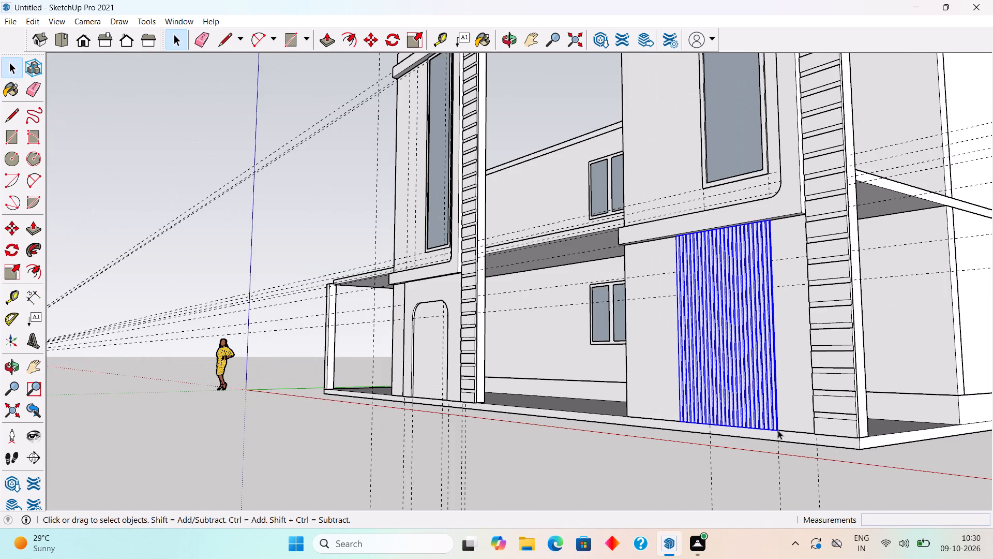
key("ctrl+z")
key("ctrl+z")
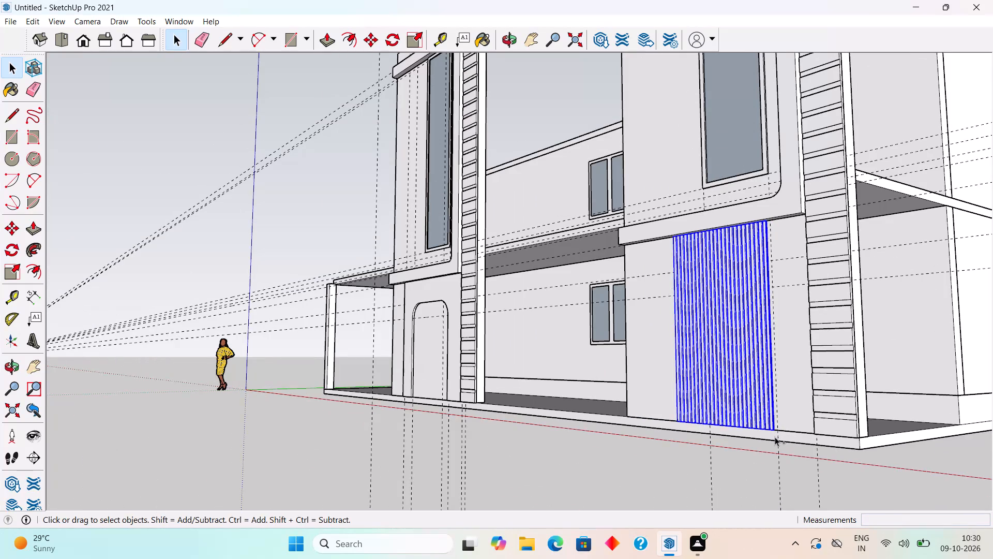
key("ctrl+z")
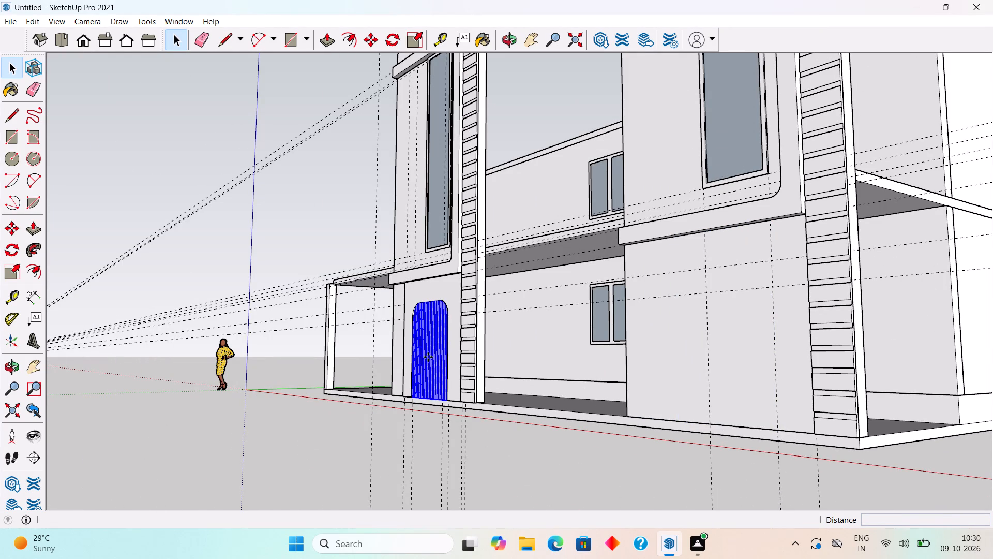
Copy the vertical strips from the first tower along the red axis onto the second tower's lower wall.
key("m")
left_click(428, 357)
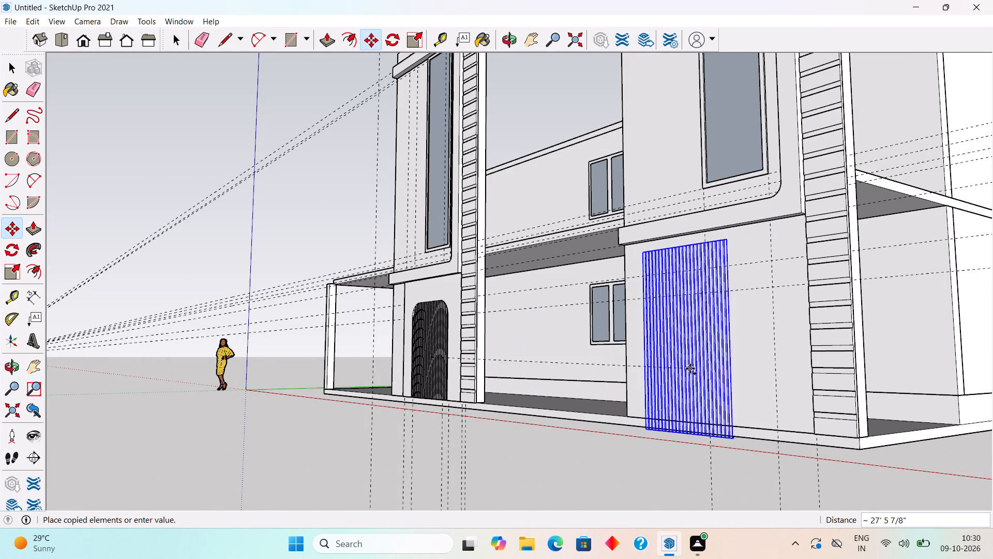
left_click(720, 352)
Move the copied strips about 5 5/8" along the wall so their lower back corner meets the vertical guide.
scroll(785, 414, "up", 4)
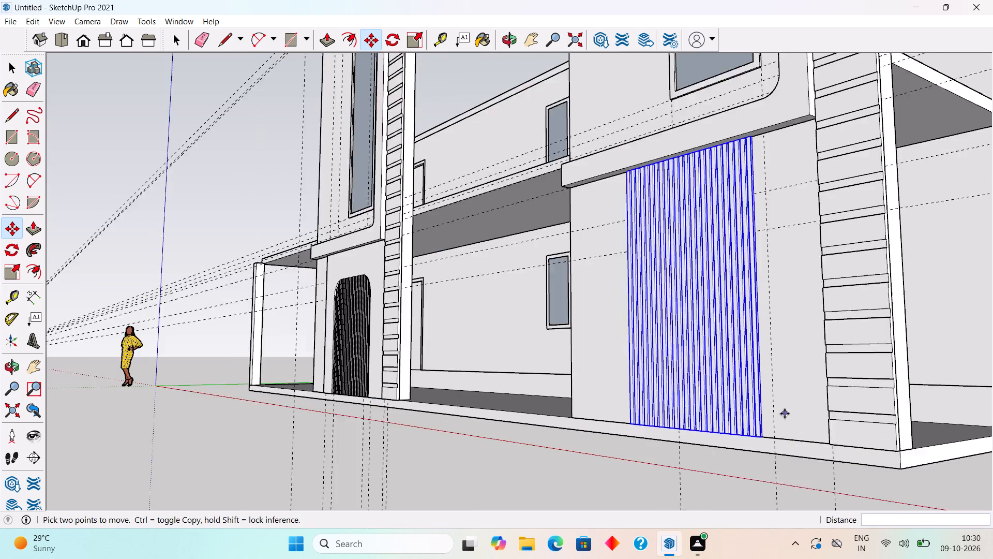
scroll(785, 414, "up", 20)
scroll(785, 414, "up", 3)
scroll(732, 378, "up", 3)
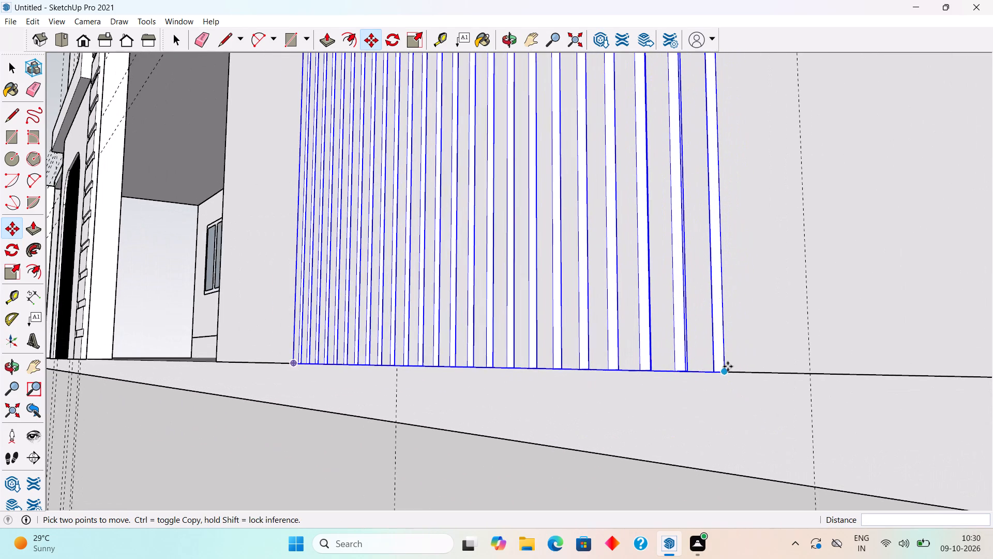
left_click(726, 373)
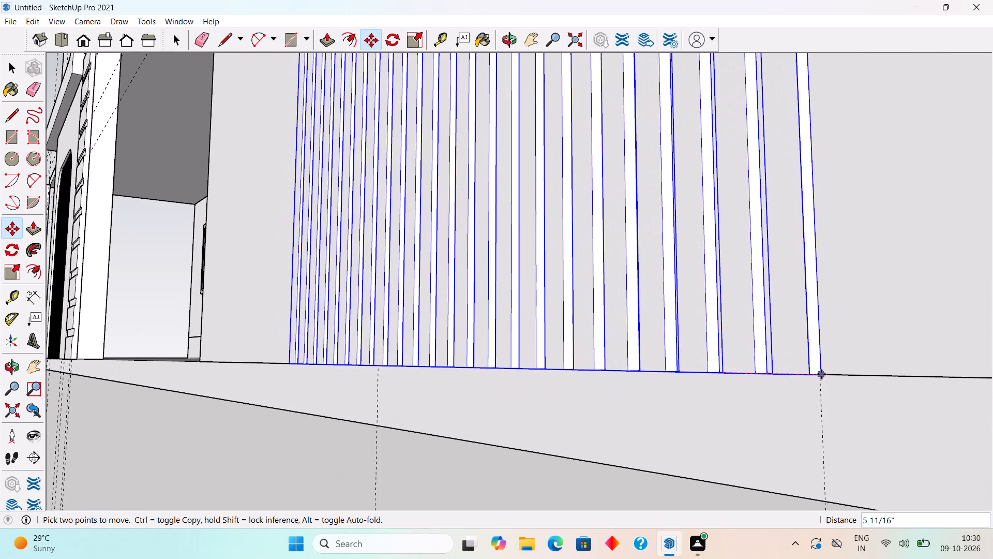
left_click(818, 375)
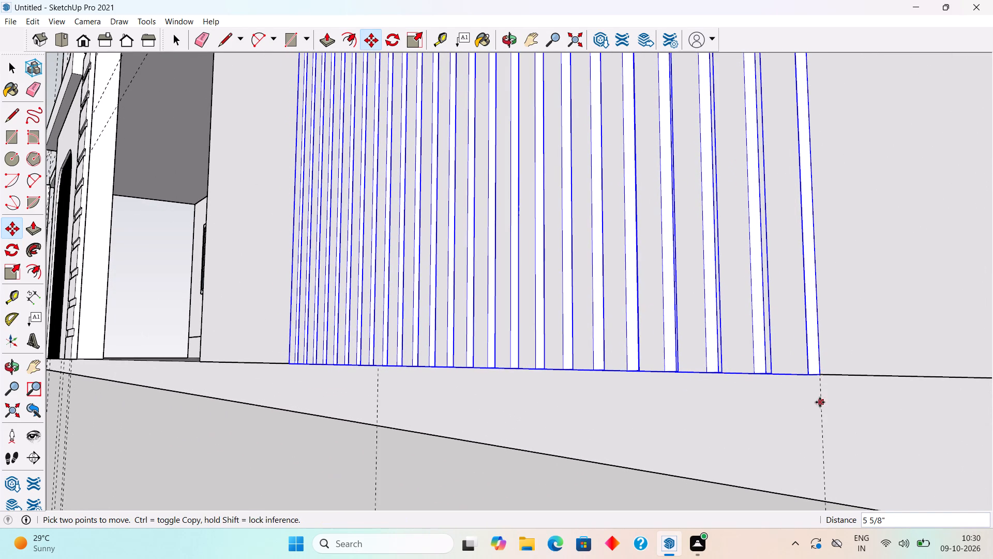
key("space")
scroll(805, 439, "down", 20)
scroll(805, 439, "down", 14)
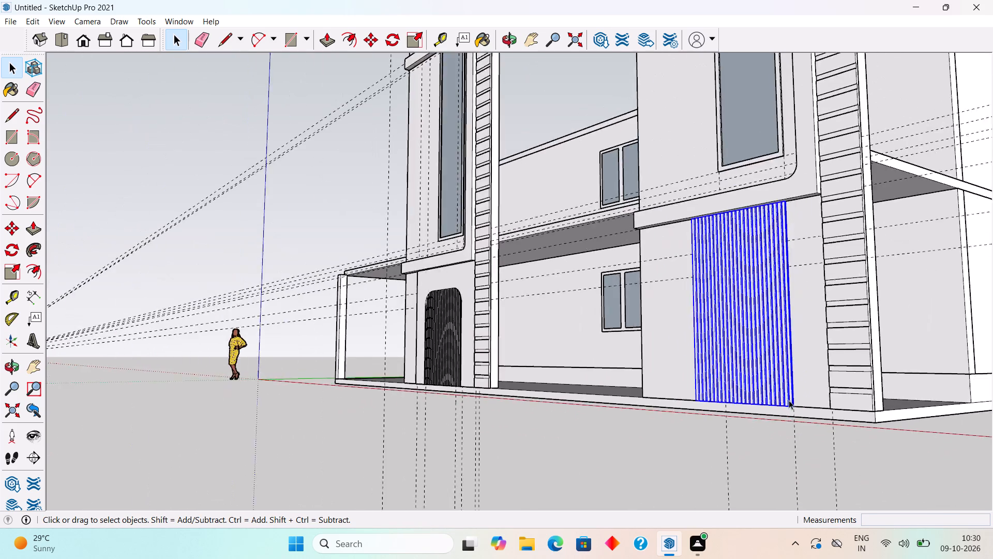
scroll(789, 400, "down", 10)
left_click(788, 445)
Copy the surround group about 29' 11" along the red axis to frame the strips on the second tower's lower wall.
middle_click_drag(680, 420, 935, 400)
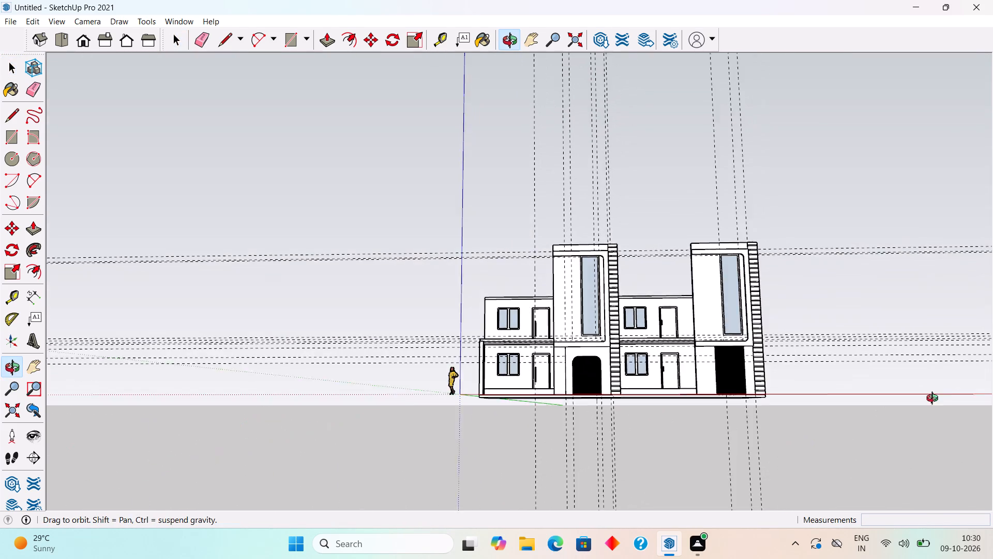
middle_click_drag(935, 400, 938, 400)
scroll(614, 369, "up", 5)
middle_click_drag(620, 372, 657, 386)
scroll(602, 384, "up", 3)
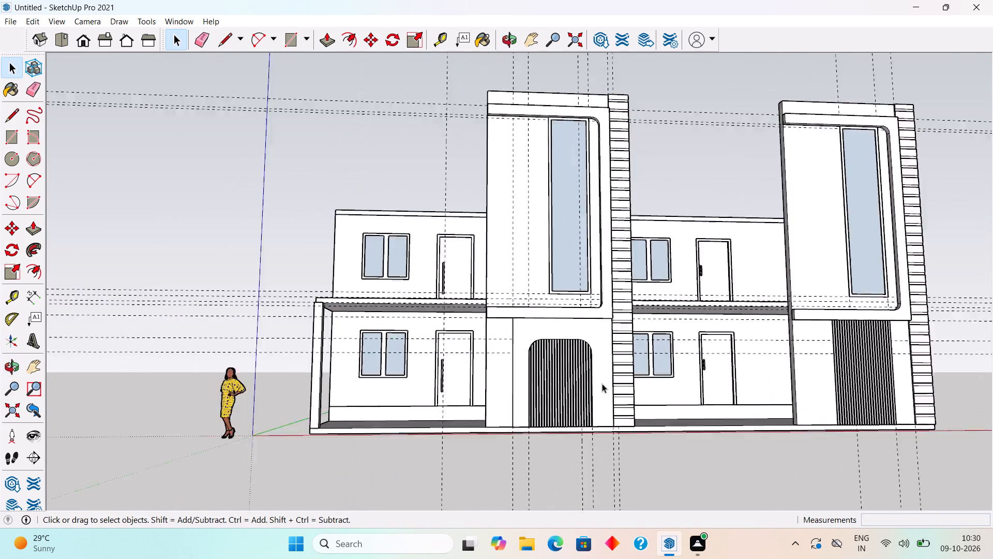
scroll(602, 384, "up", 2)
left_click(602, 384)
key("m")
left_click(601, 383)
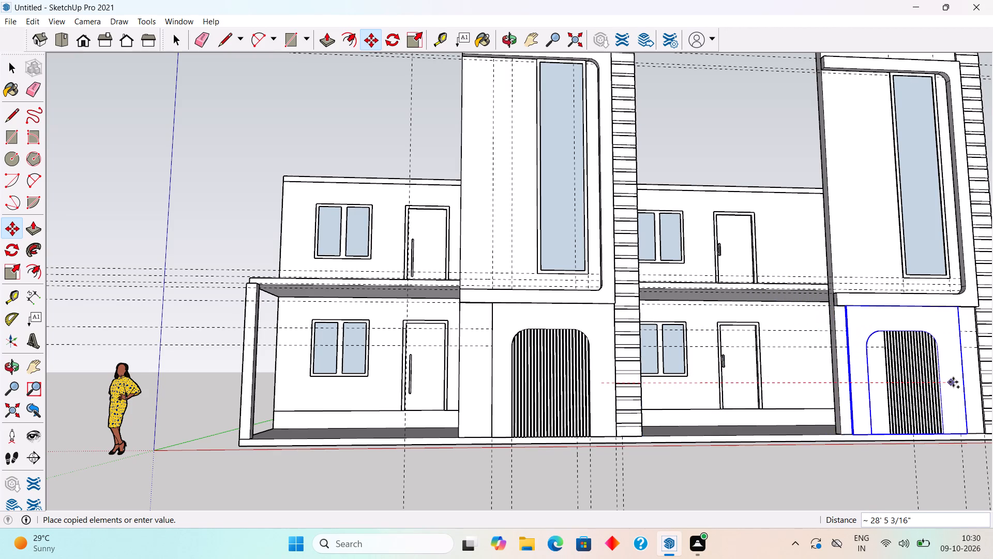
left_click(968, 379)
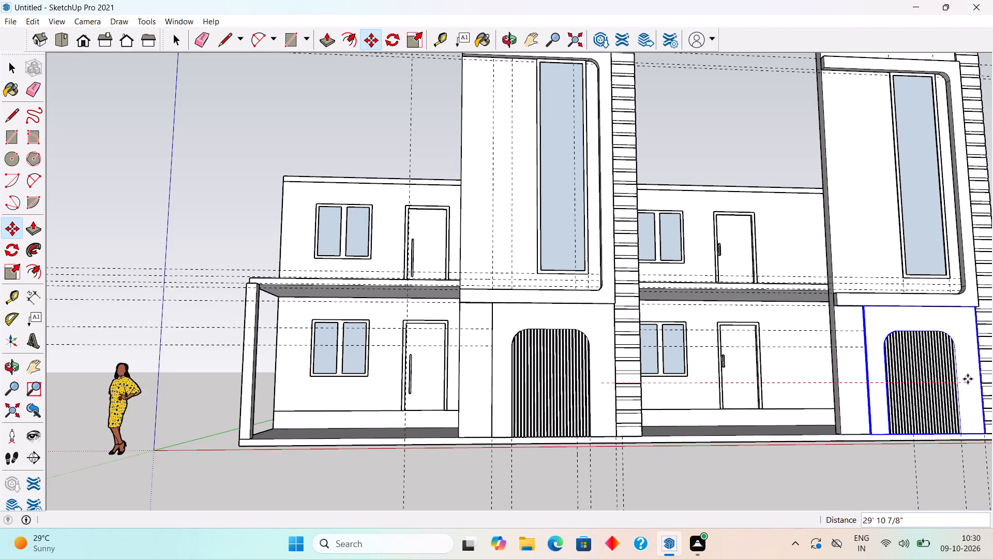
Move the copied surround about 1 1/8" so its lower outer corner meets the base corner of the second tower's ribbed side column.
middle_click_drag(968, 379, 596, 337)
scroll(631, 404, "up", 7)
middle_click_drag(757, 268, 763, 292)
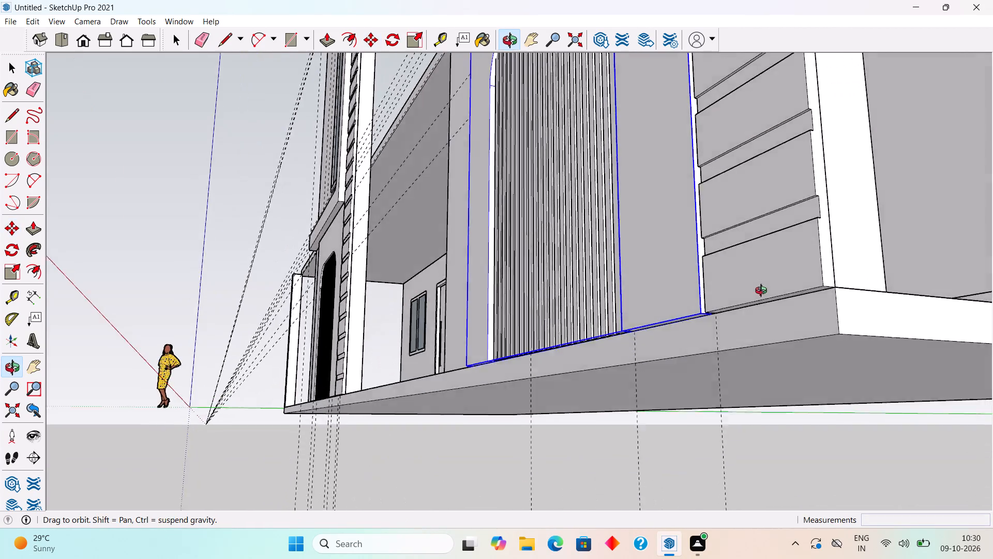
middle_click_drag(763, 292, 788, 380)
scroll(636, 322, "up", 5)
scroll(761, 329, "up", 13)
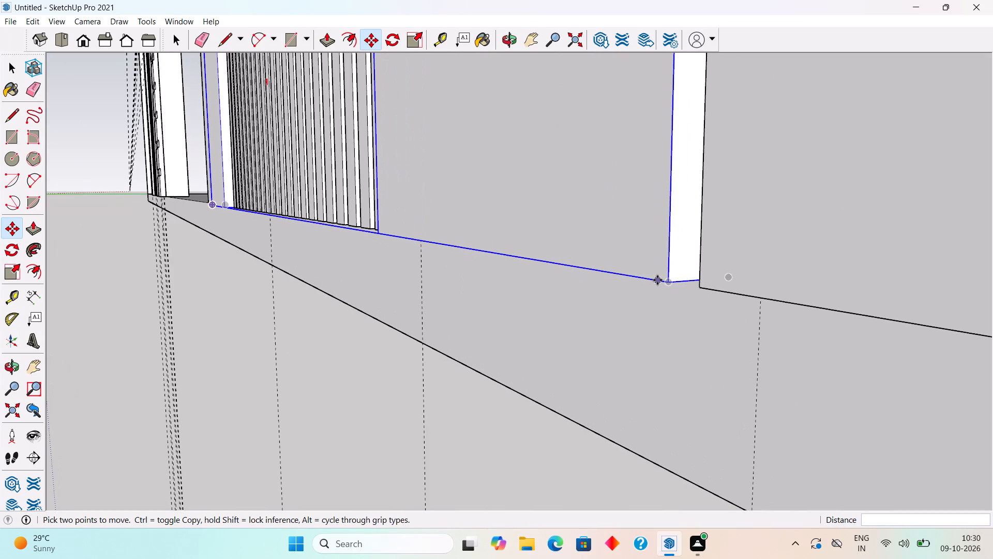
left_click(666, 280)
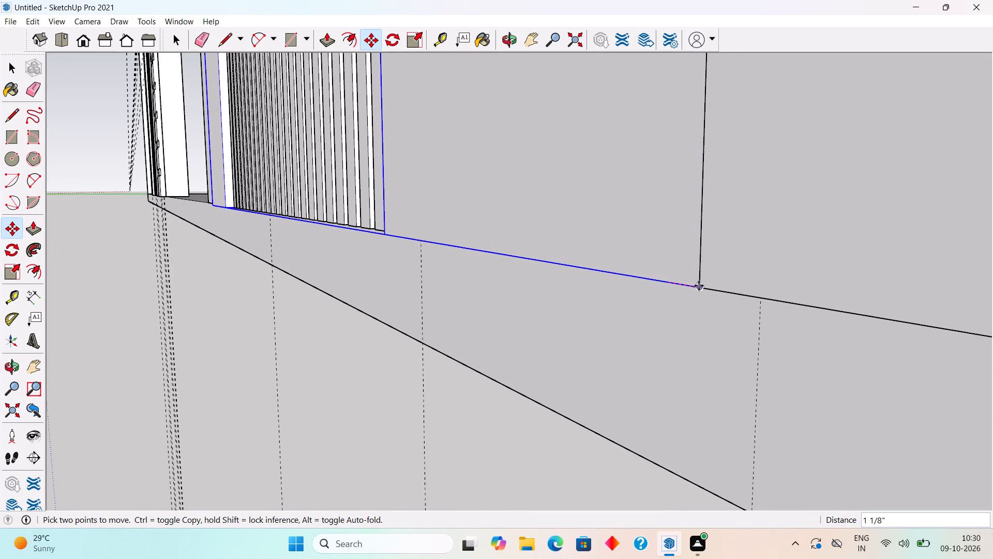
left_click(699, 286)
key("space")
scroll(687, 296, "down", 16)
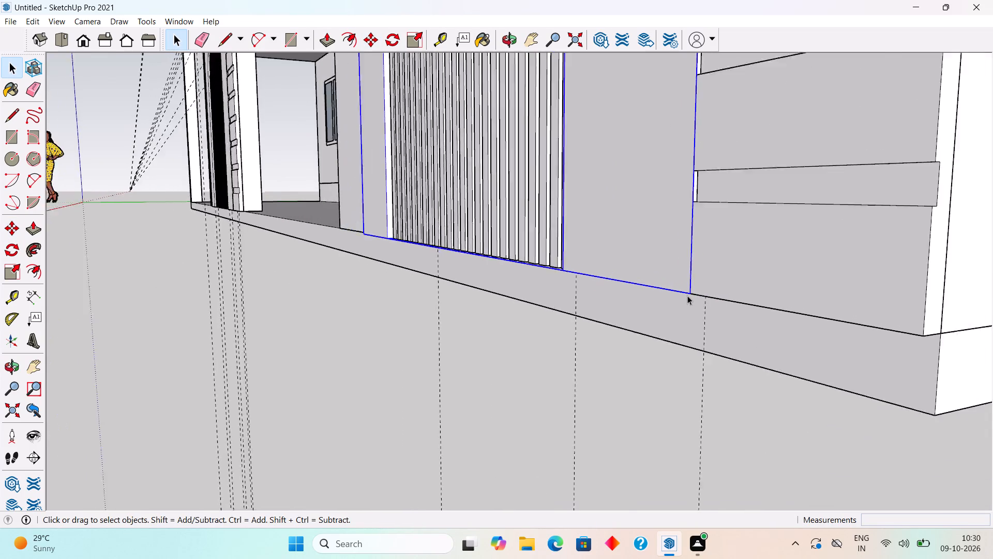
scroll(687, 296, "down", 16)
left_click(723, 429)
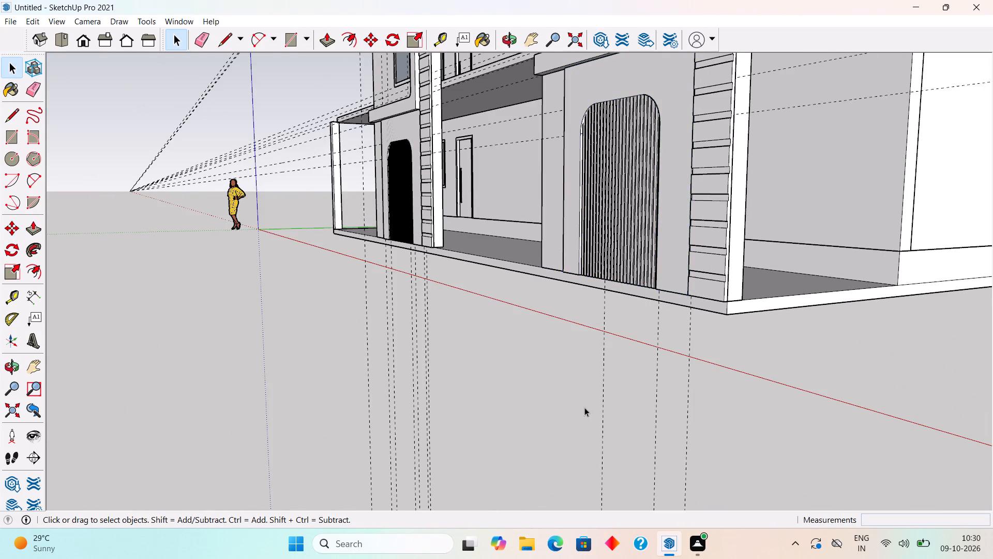
Examine the full front elevation, comparing the strips and round-cornered surrounds on both towers' lower walls.
middle_click_drag(472, 407, 802, 424)
scroll(802, 424, "down", 9)
middle_click_drag(802, 409, 768, 347)
scroll(768, 347, "down", 4)
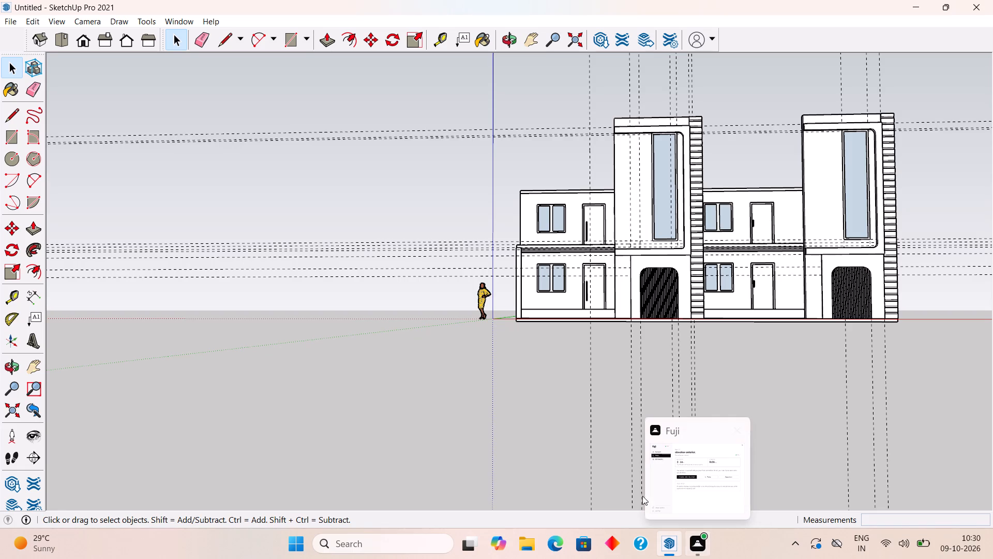
scroll(552, 437, "down", 9)
scroll(920, 337, "up", 4)
scroll(718, 368, "up", 4)
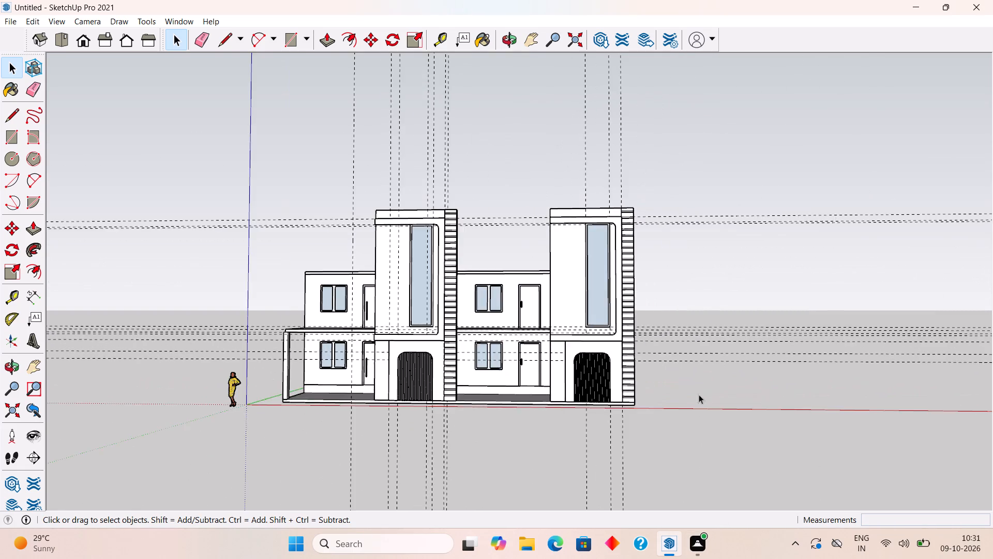
scroll(669, 417, "up", 5)
middle_click_drag(702, 430, 803, 432)
scroll(803, 432, "down", 3)
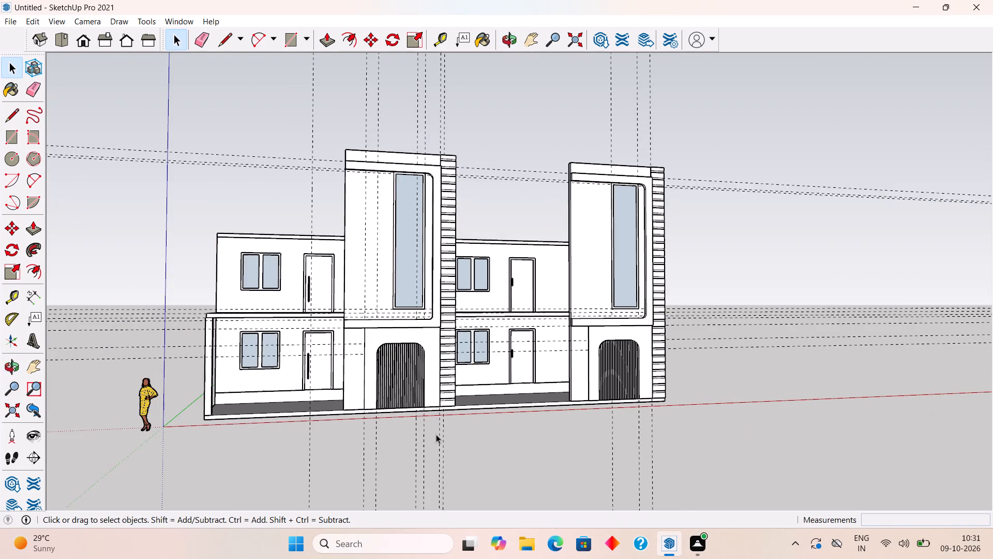
scroll(436, 434, "up", 2)
middle_click_drag(381, 433, 337, 421)
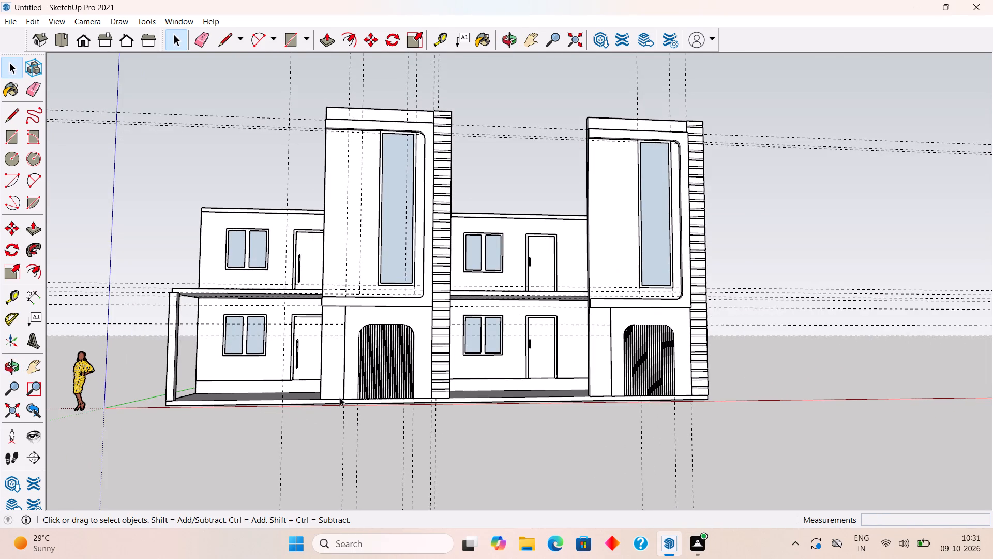
scroll(340, 393, "up", 2)
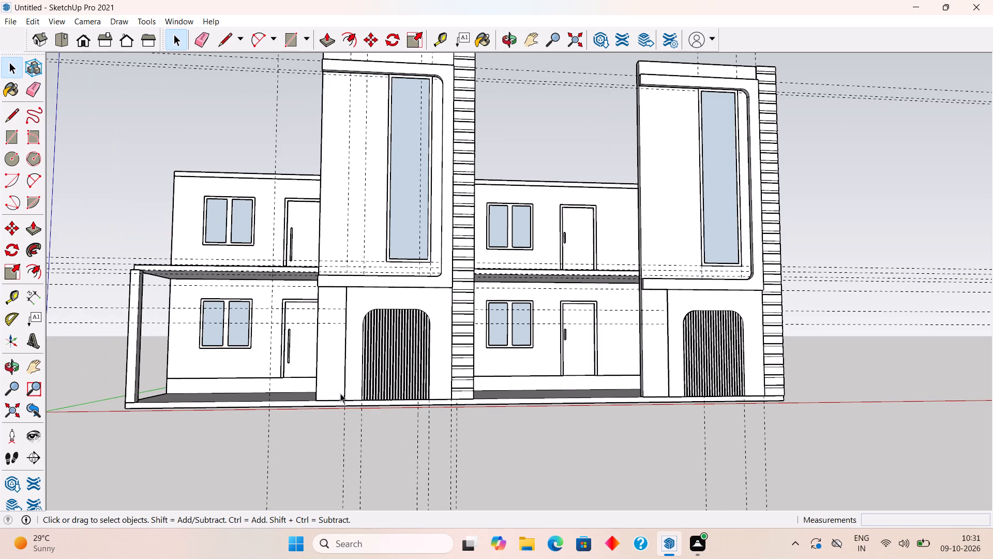
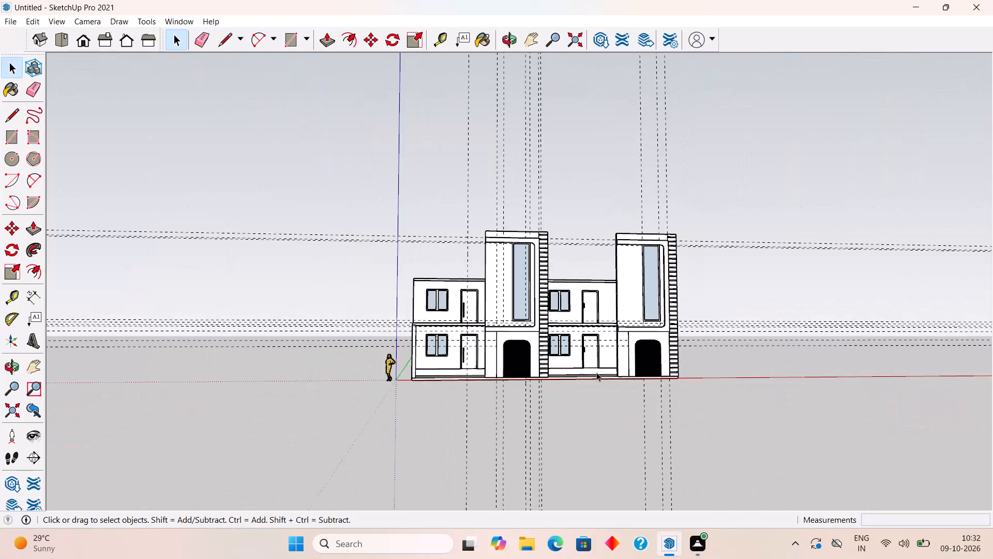
Examine the front elevation up close from low and raised angles, covering both towers' ribbed openings and the adjoining two-storey wings.
scroll(568, 278, "up", 10)
middle_click_drag(552, 308, 603, 260)
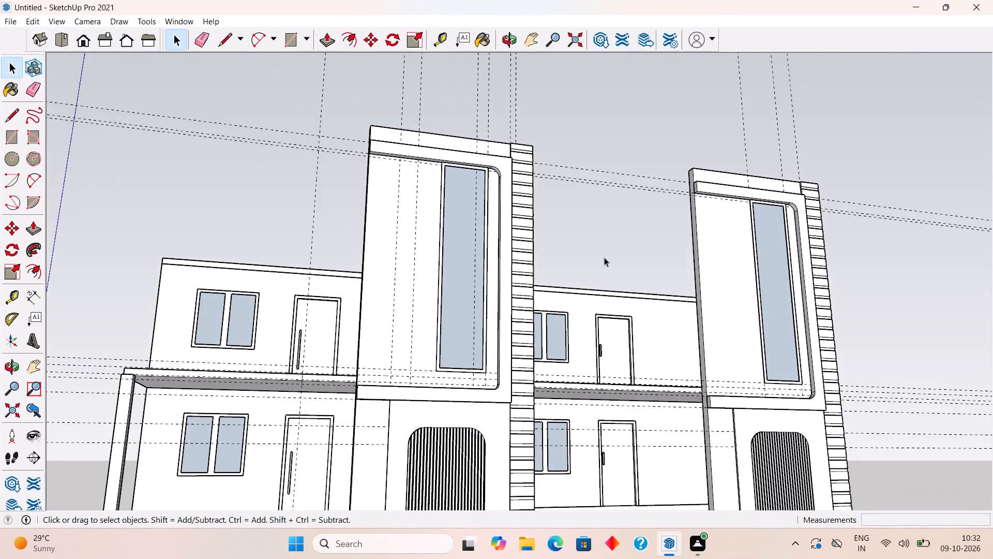
scroll(609, 255, "down", 5)
scroll(510, 387, "up", 1)
scroll(427, 378, "up", 4)
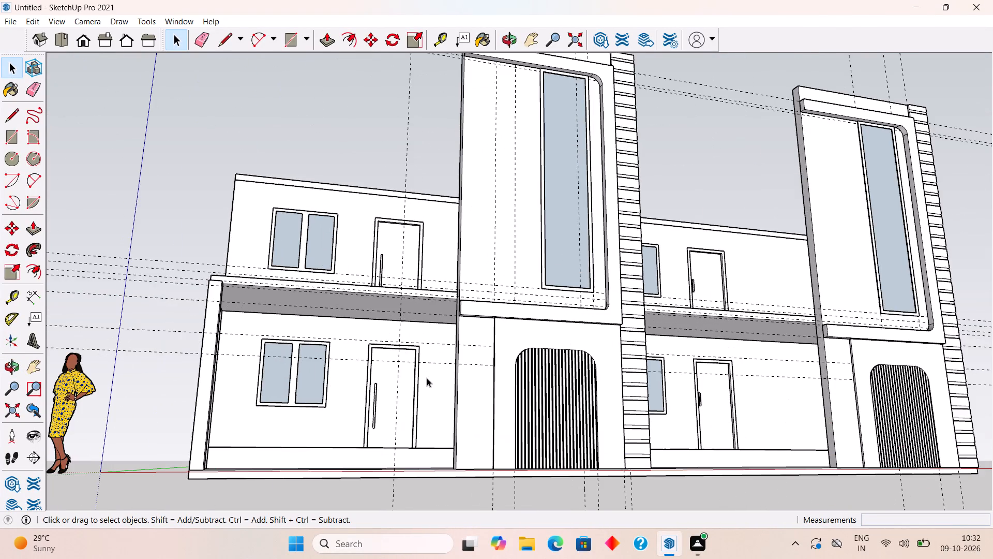
middle_click_drag(436, 381, 485, 450)
scroll(488, 451, "up", 2)
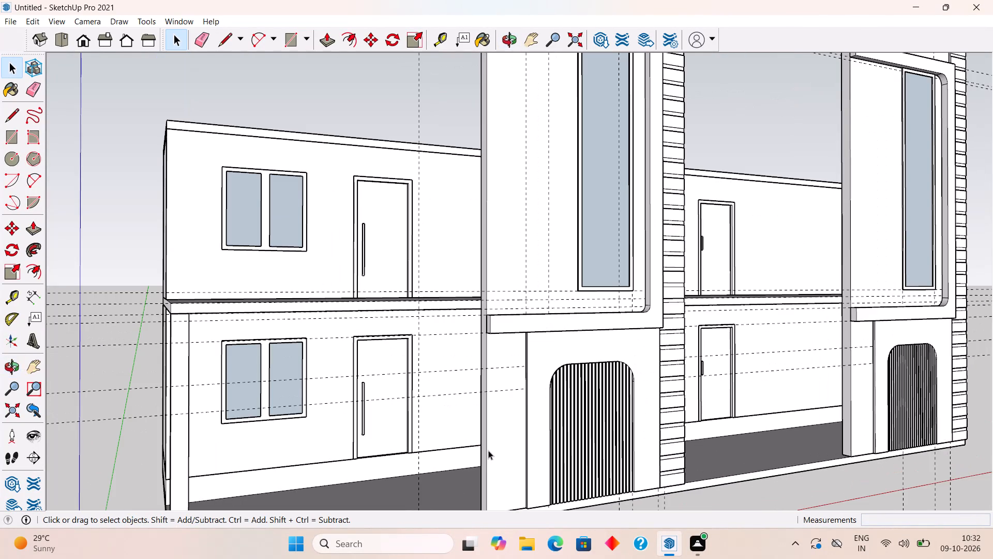
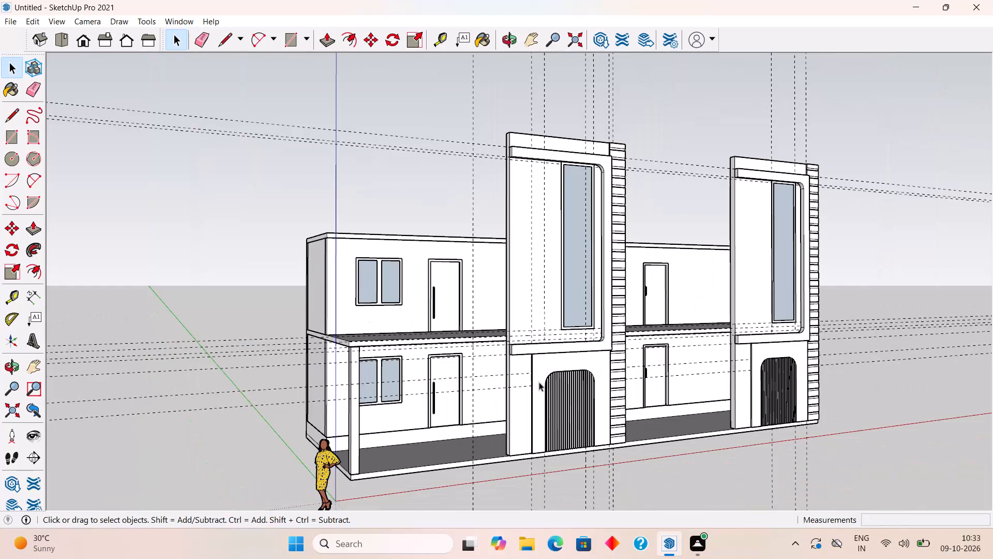
Draw a 2' 6" by 10' 2" rectangle over the recessed lower wall strip beside the first tower's ribbed opening, below the projecting surround.
middle_click_drag(539, 382, 581, 384)
scroll(581, 384, "up", 1)
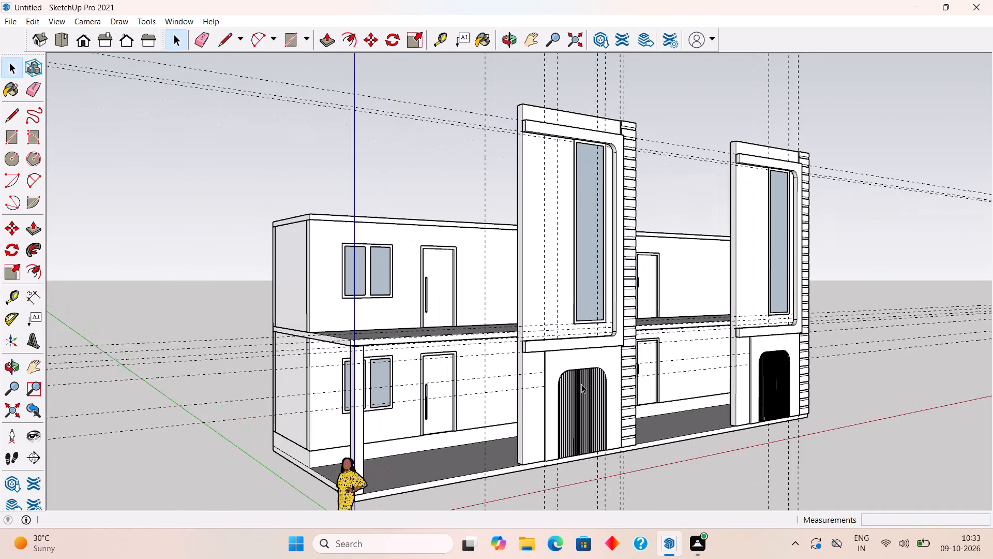
scroll(549, 414, "up", 5)
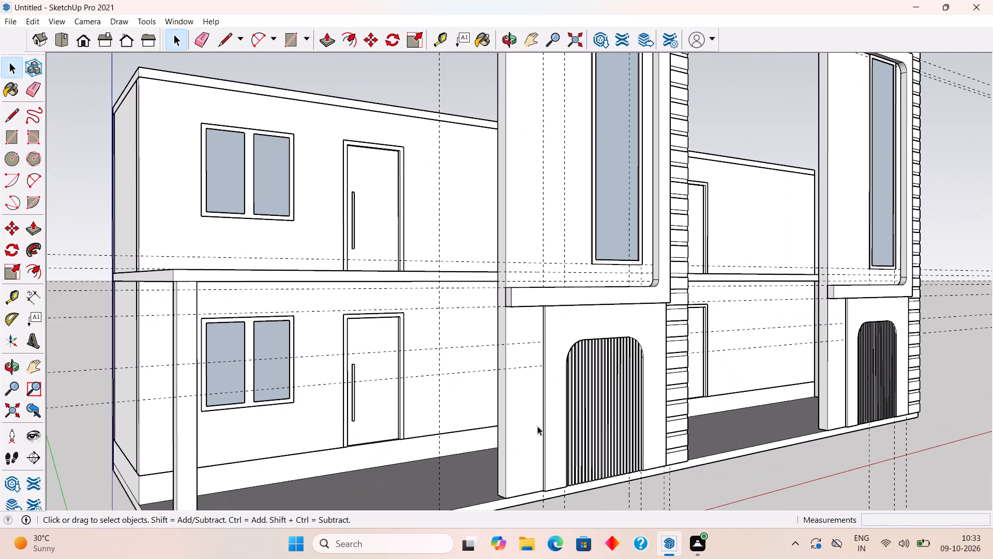
scroll(537, 426, "up", 2)
middle_click_drag(525, 332, 513, 296)
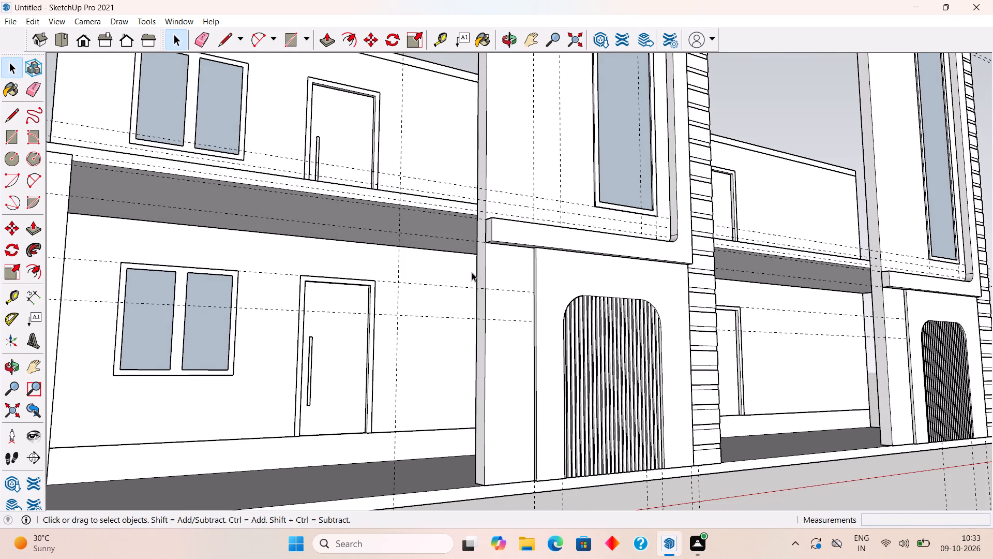
key("r")
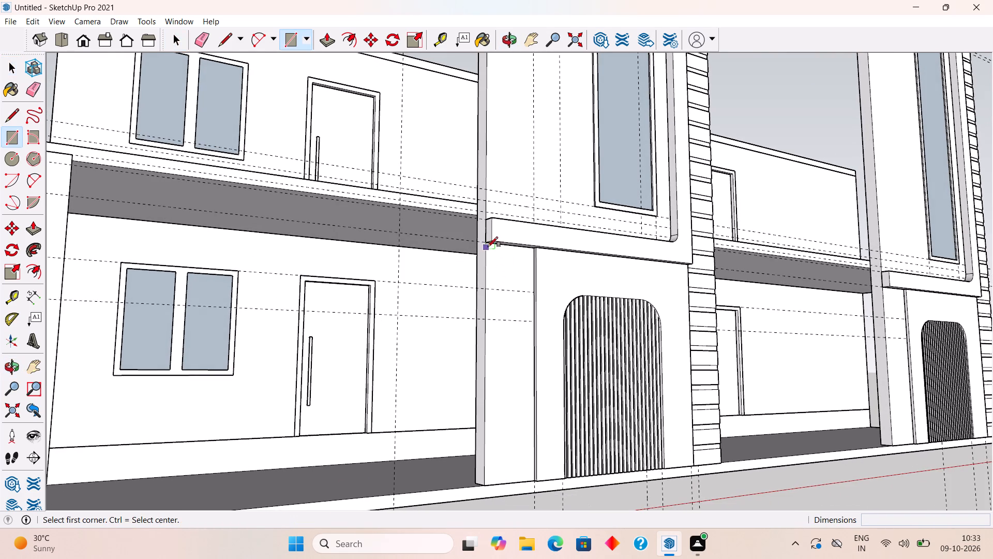
scroll(488, 247, "up", 11)
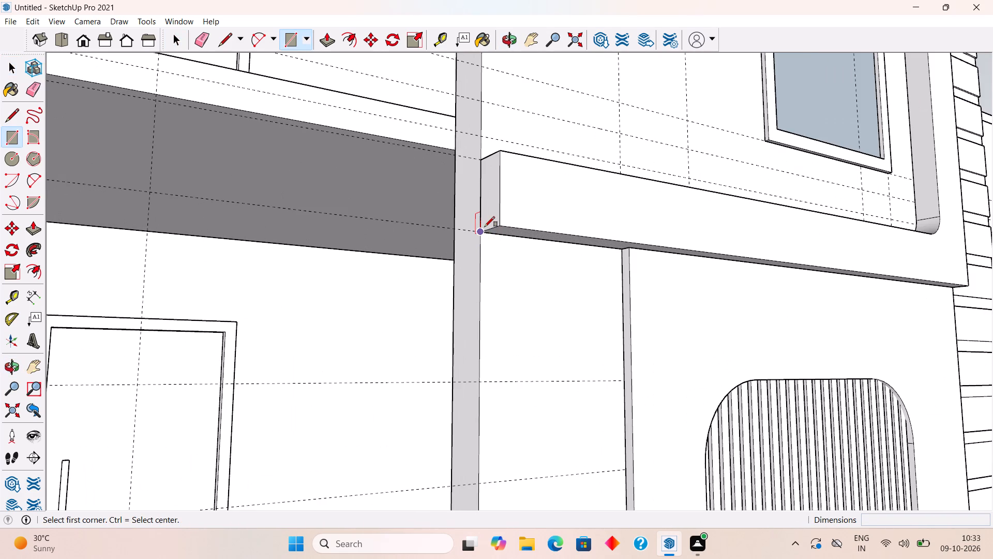
left_click(485, 227)
scroll(513, 271, "down", 9)
scroll(544, 359, "up", 3)
scroll(544, 359, "down", 6)
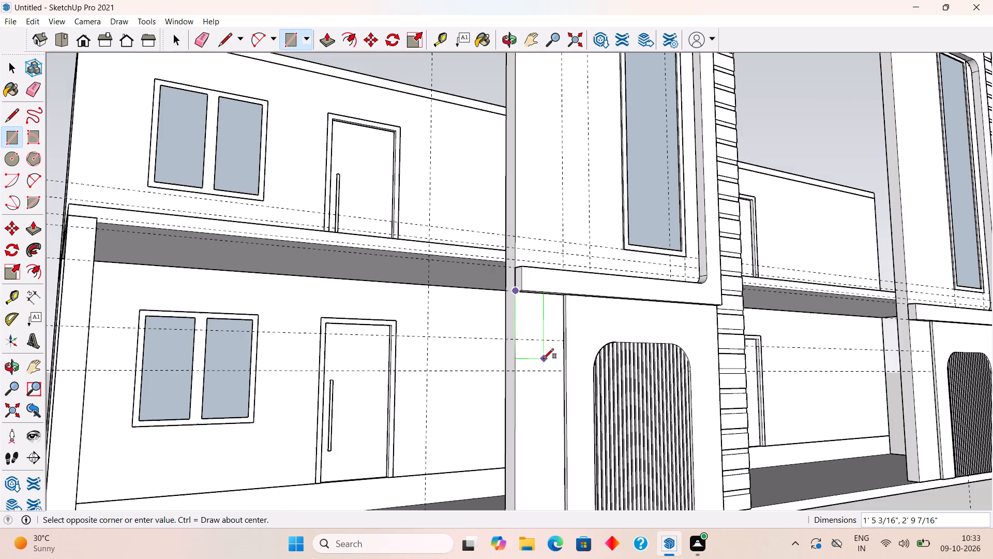
scroll(544, 359, "down", 7)
scroll(551, 433, "up", 9)
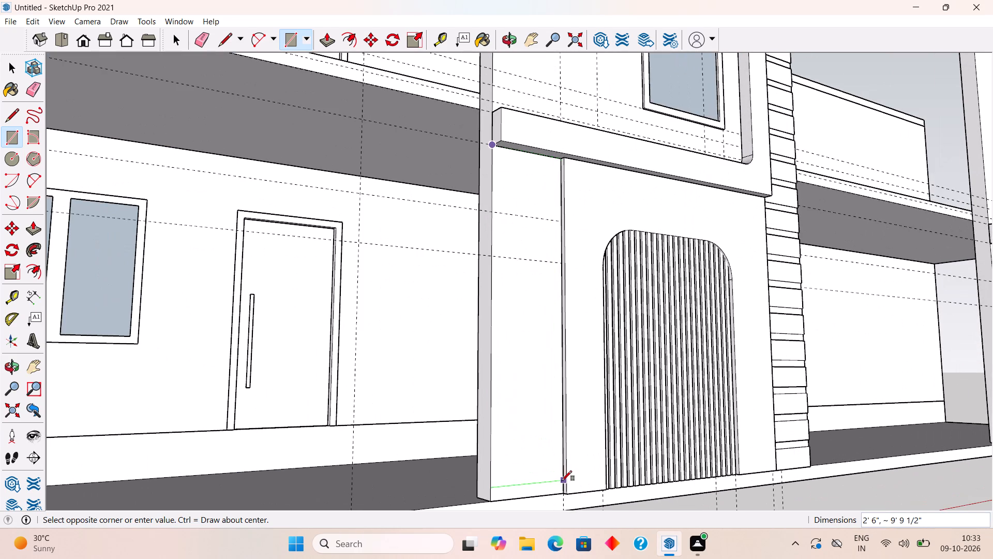
scroll(524, 384, "down", 9)
middle_click_drag(525, 367, 522, 463)
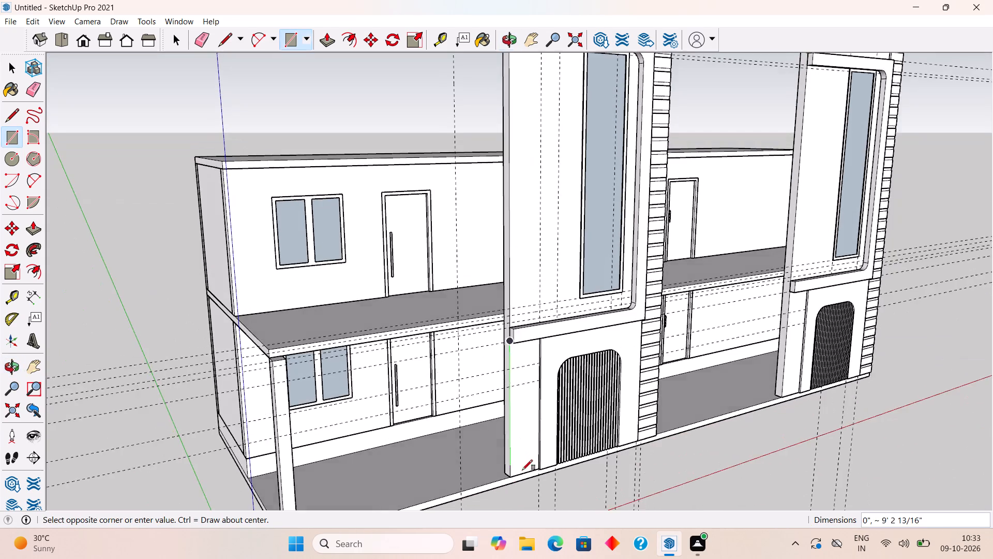
scroll(522, 470, "up", 20)
scroll(522, 470, "up", 1)
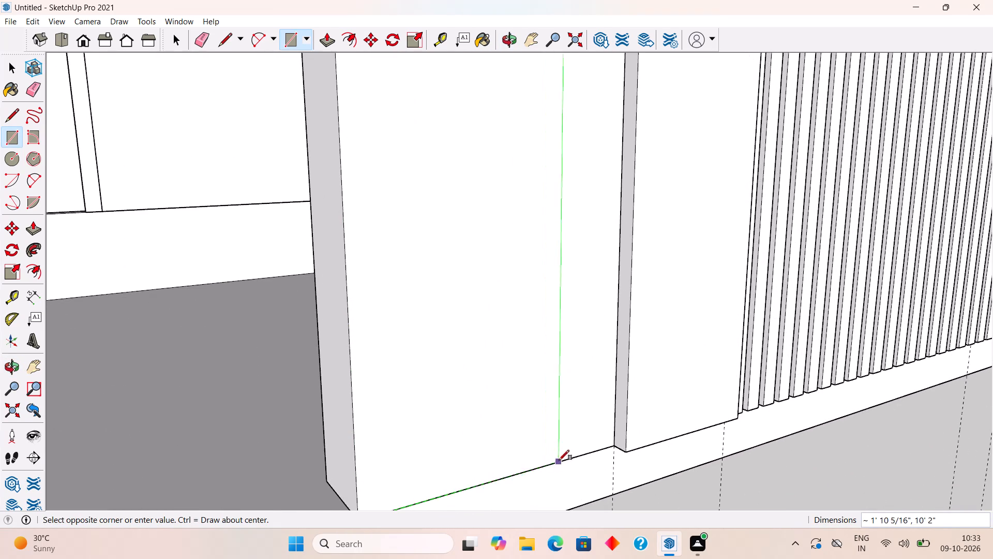
left_click(613, 448)
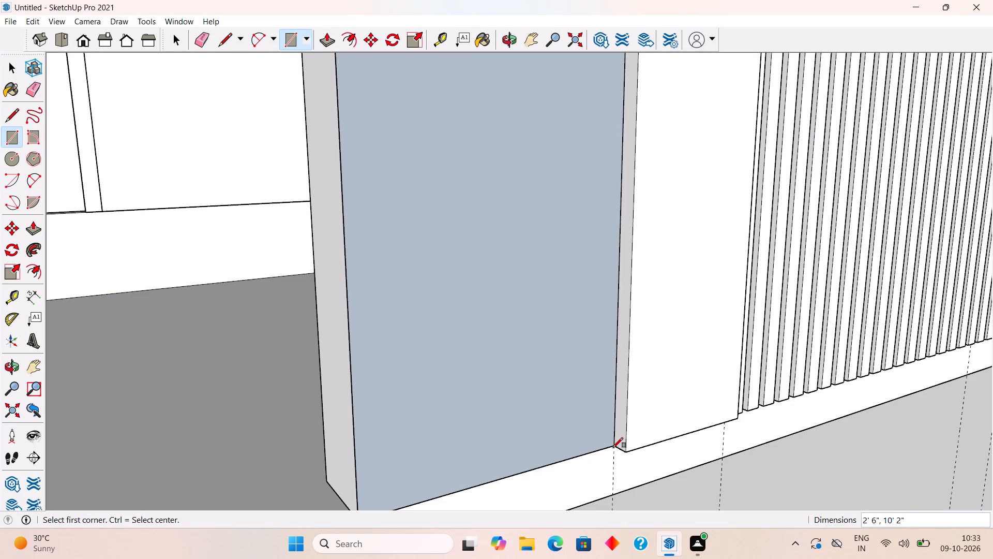
key("space")
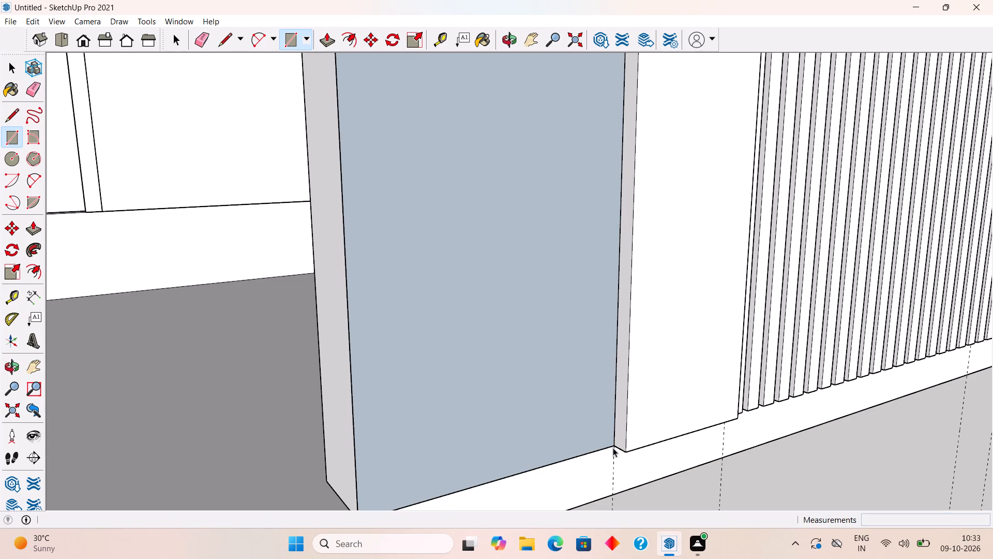
Push/Pull the new rectangular face outward 2", flush with the wall around the ribbed opening.
scroll(525, 396, "down", 6)
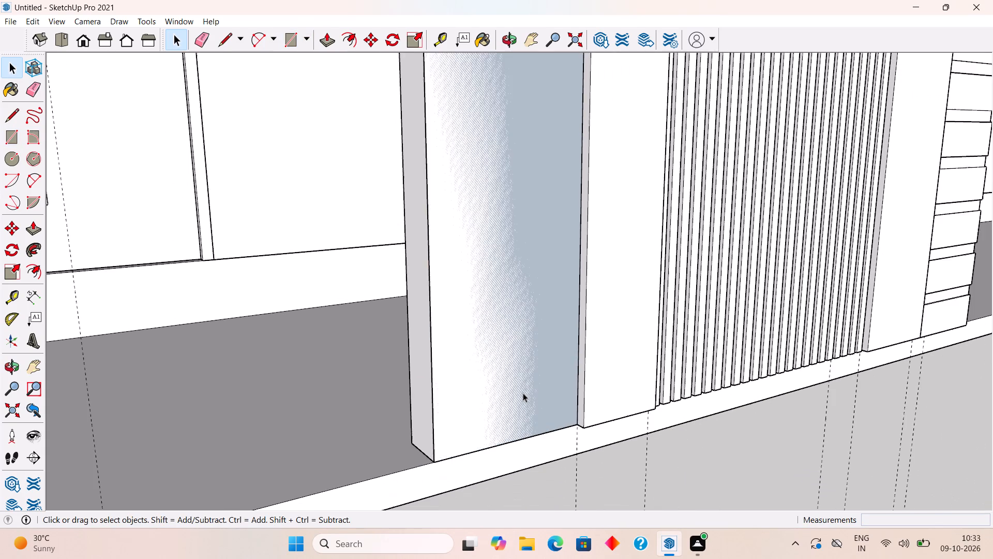
scroll(523, 393, "down", 3)
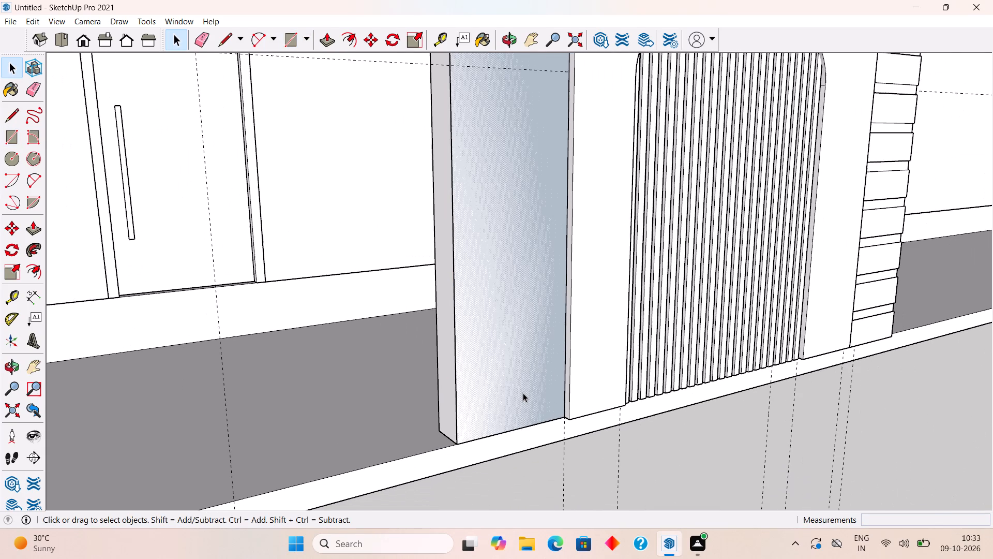
left_click(523, 393)
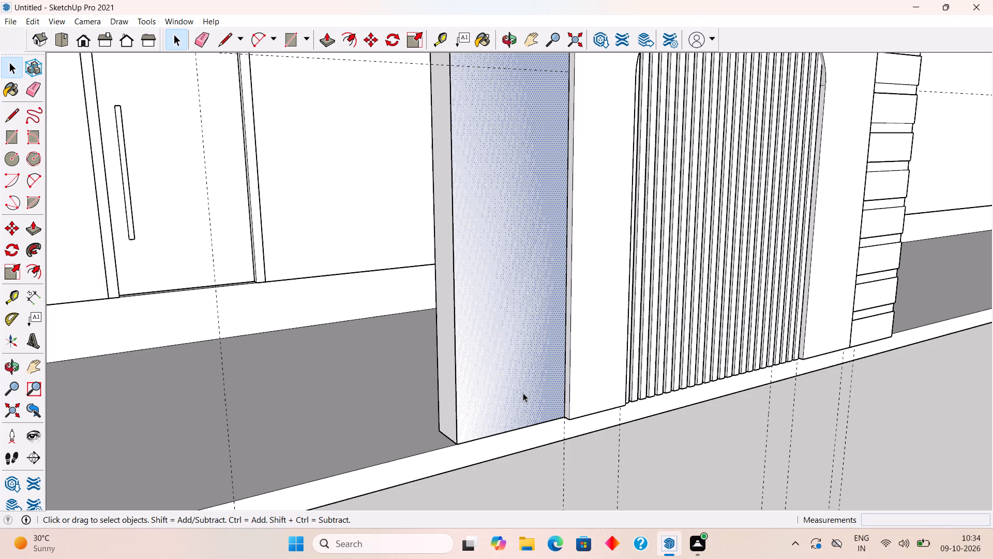
key("p")
left_click(523, 393)
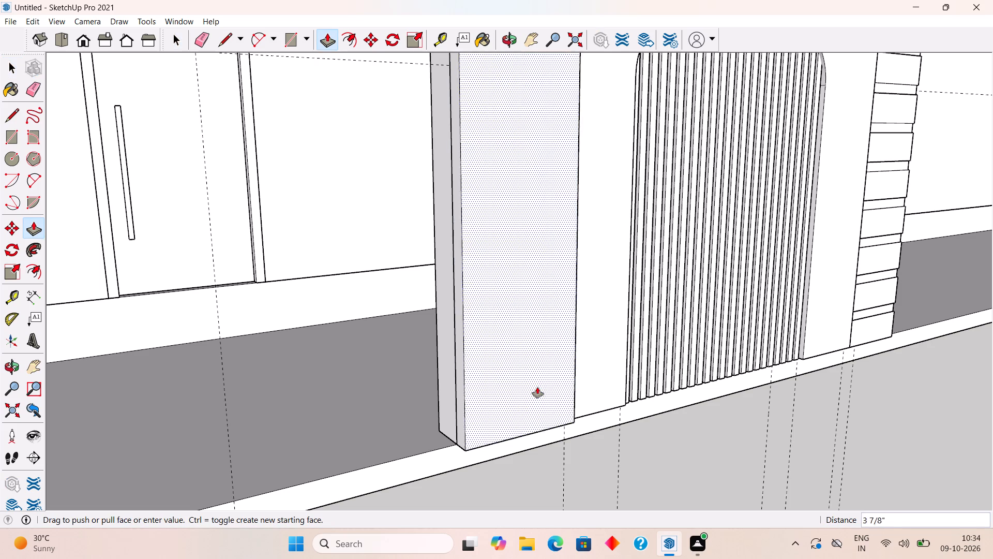
middle_click_drag(795, 233, 575, 246)
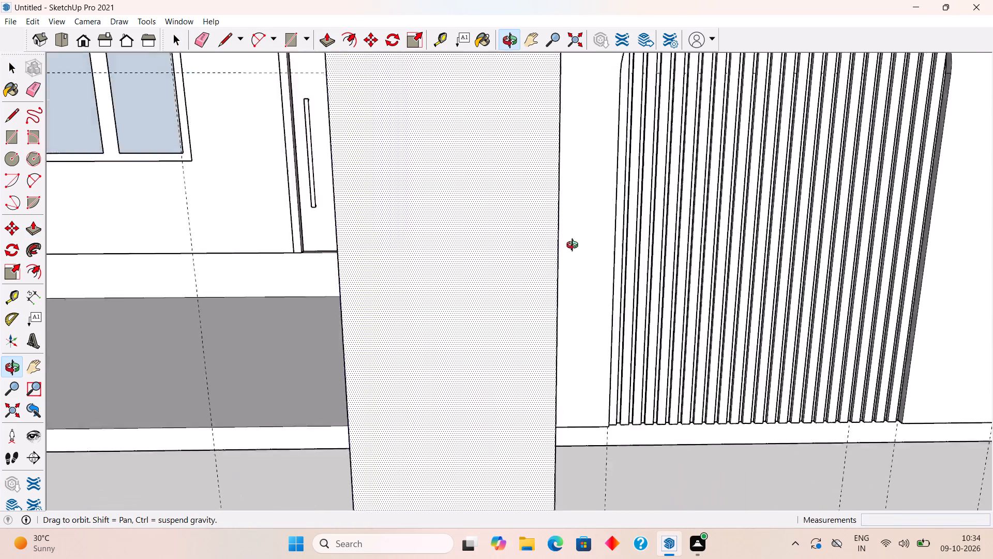
middle_click_drag(575, 246, 536, 249)
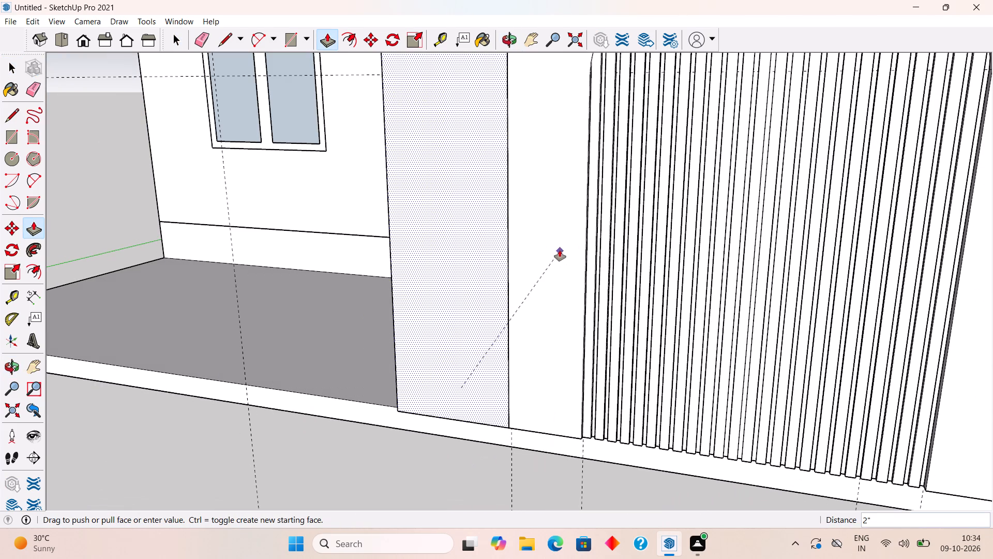
left_click(560, 249)
key("space")
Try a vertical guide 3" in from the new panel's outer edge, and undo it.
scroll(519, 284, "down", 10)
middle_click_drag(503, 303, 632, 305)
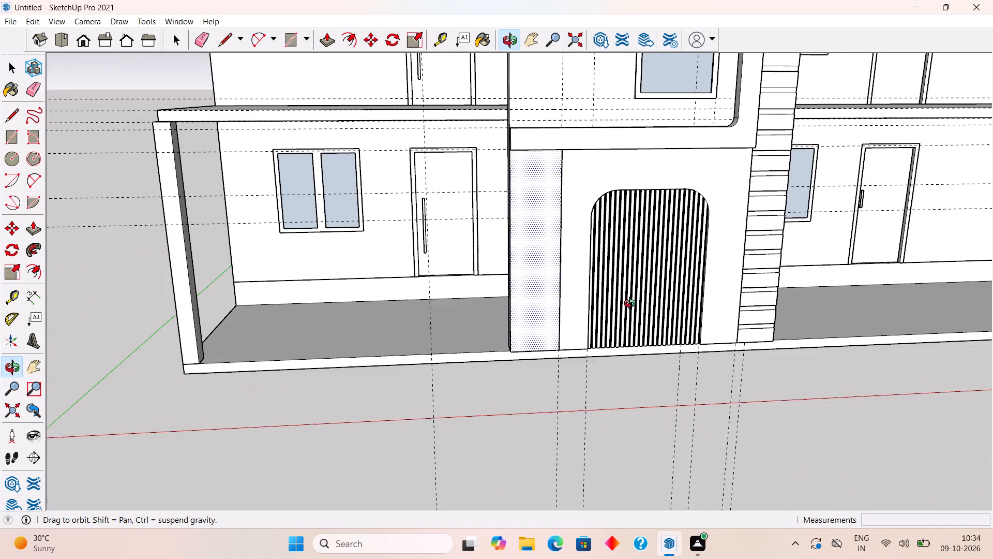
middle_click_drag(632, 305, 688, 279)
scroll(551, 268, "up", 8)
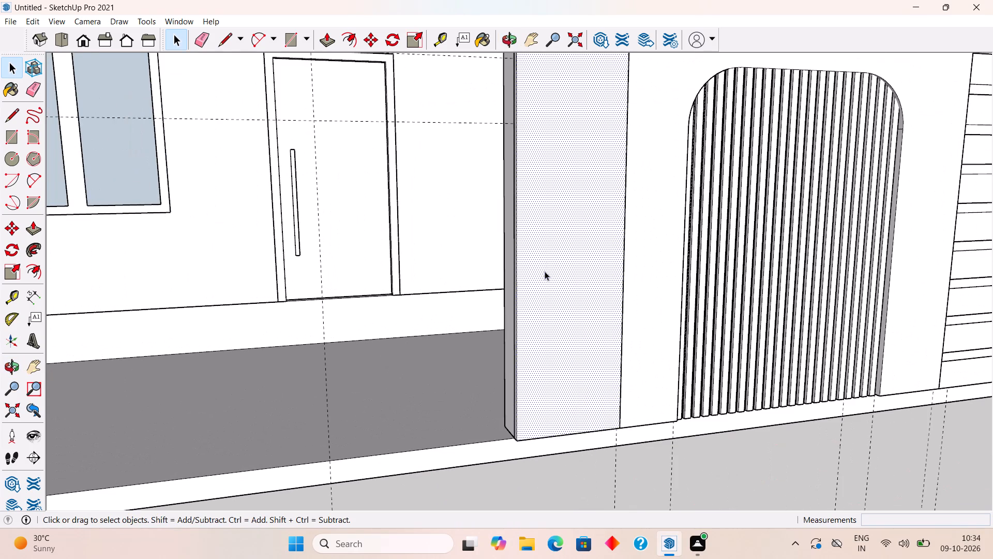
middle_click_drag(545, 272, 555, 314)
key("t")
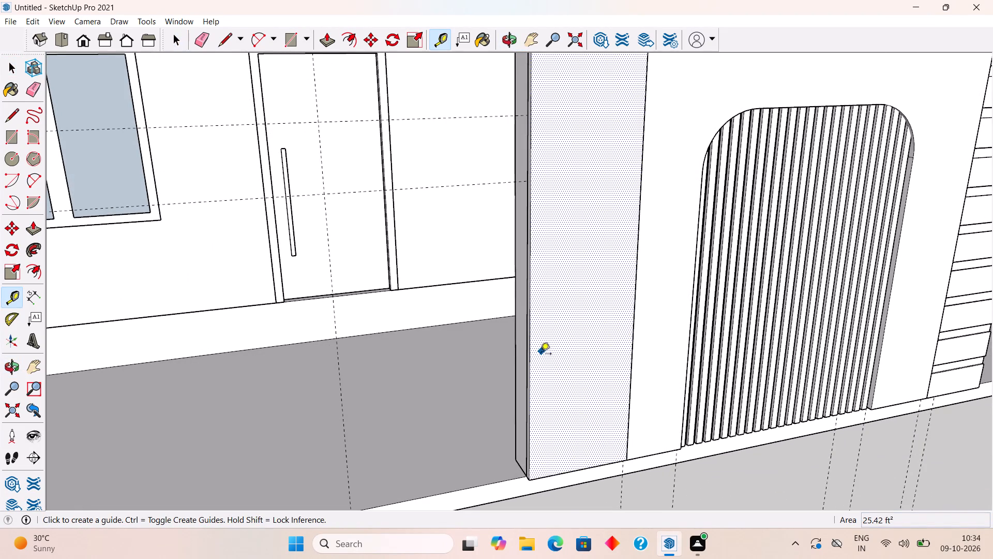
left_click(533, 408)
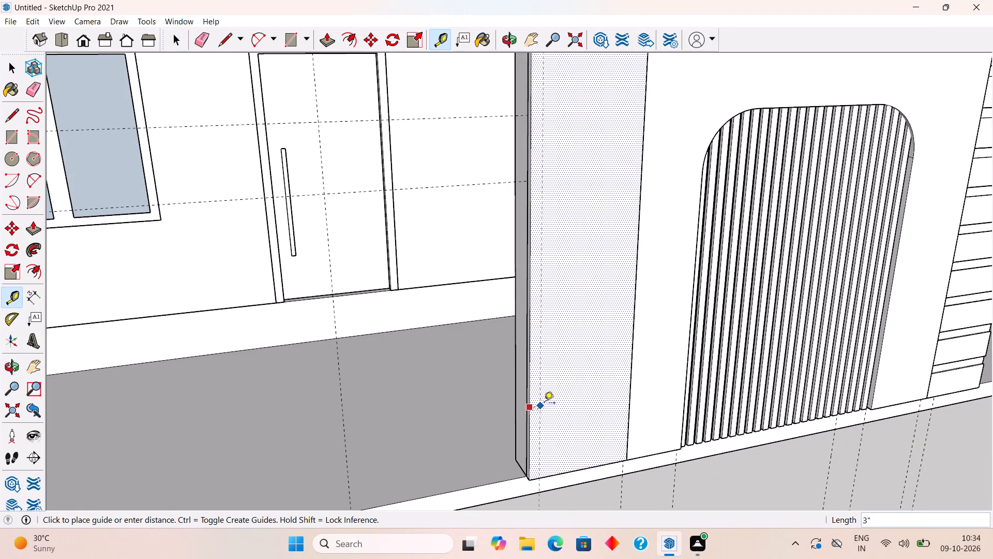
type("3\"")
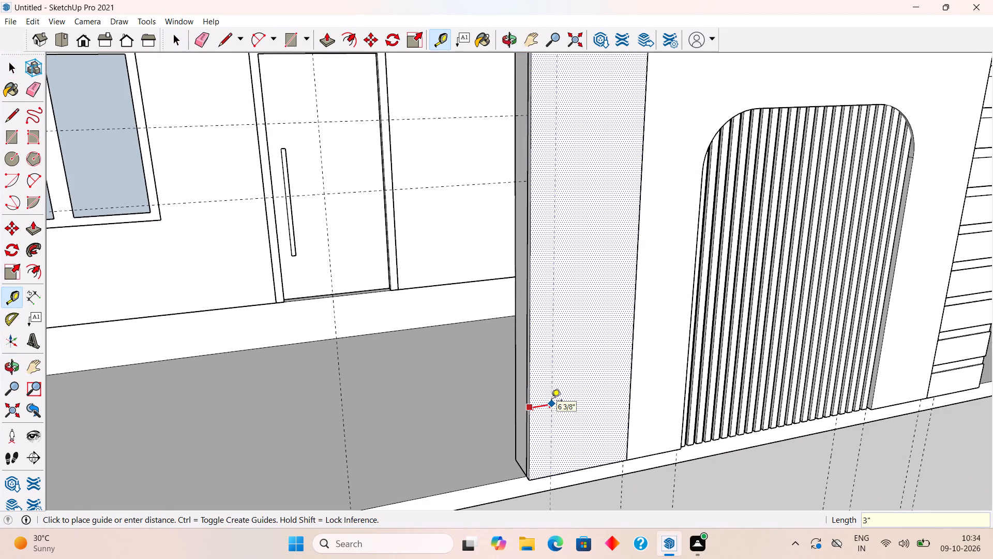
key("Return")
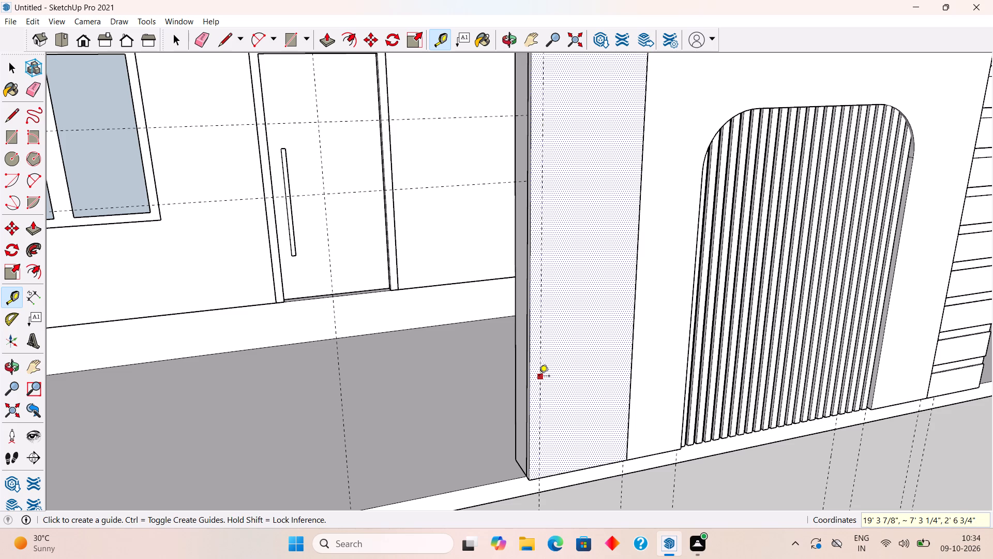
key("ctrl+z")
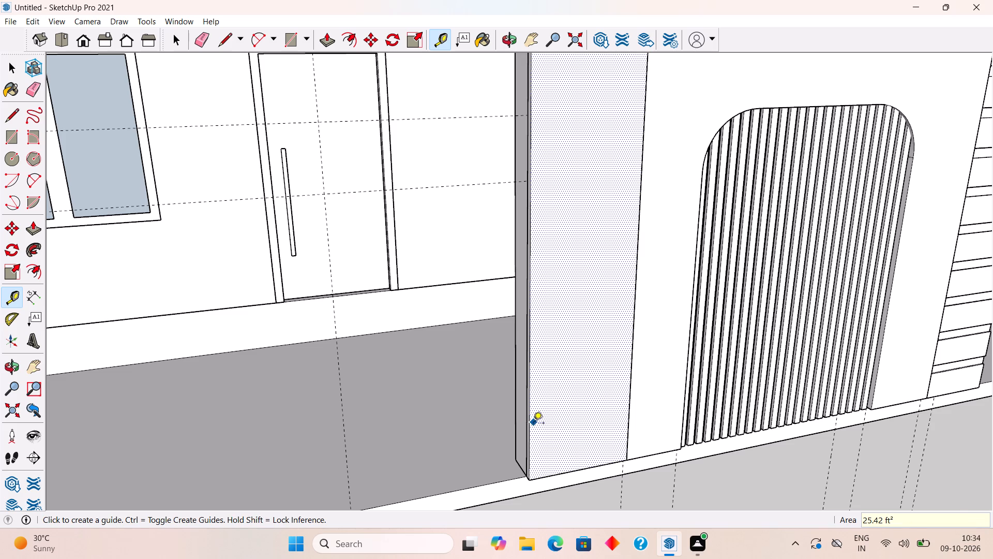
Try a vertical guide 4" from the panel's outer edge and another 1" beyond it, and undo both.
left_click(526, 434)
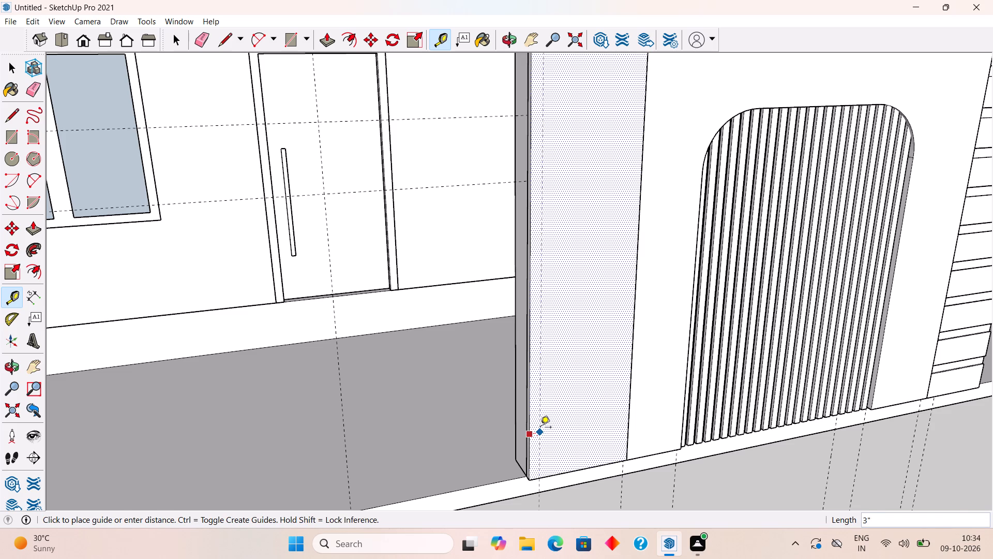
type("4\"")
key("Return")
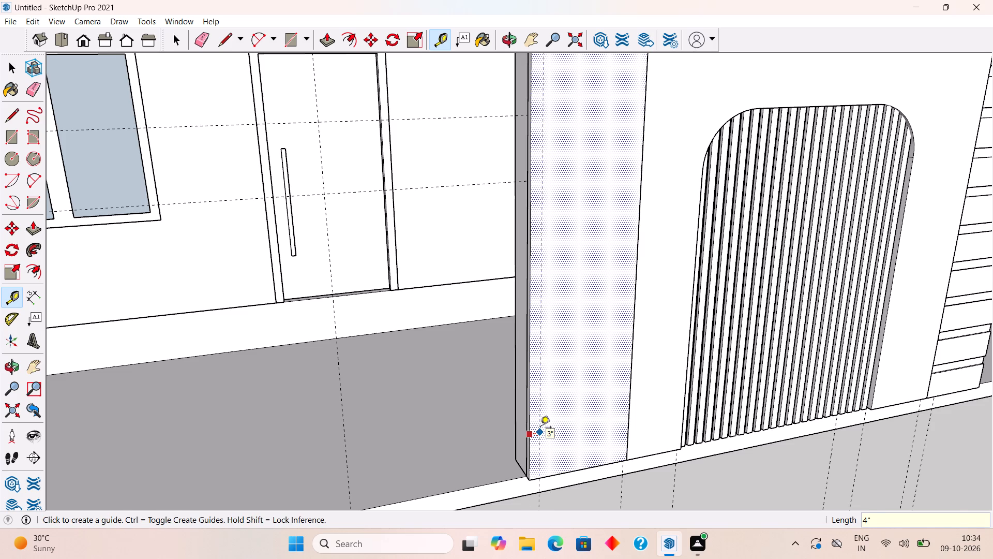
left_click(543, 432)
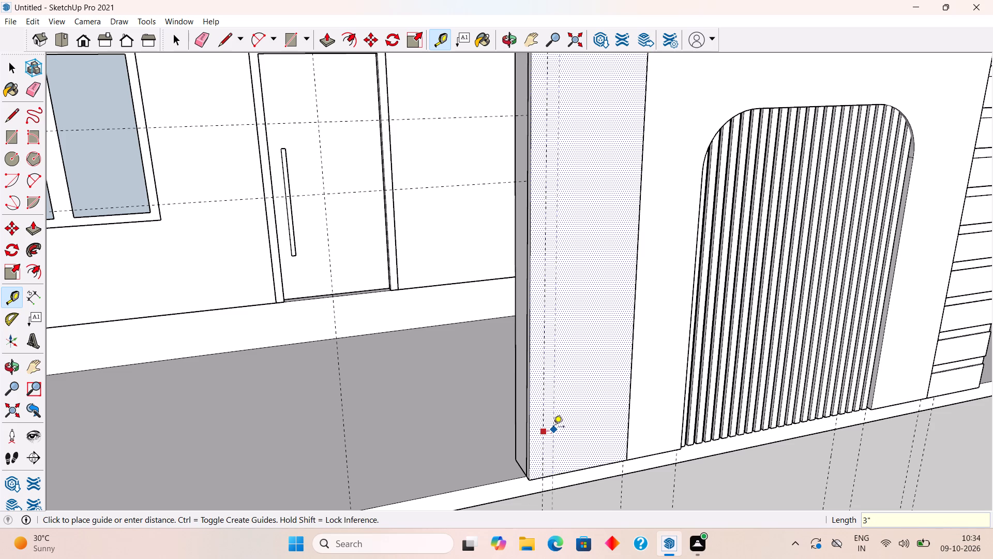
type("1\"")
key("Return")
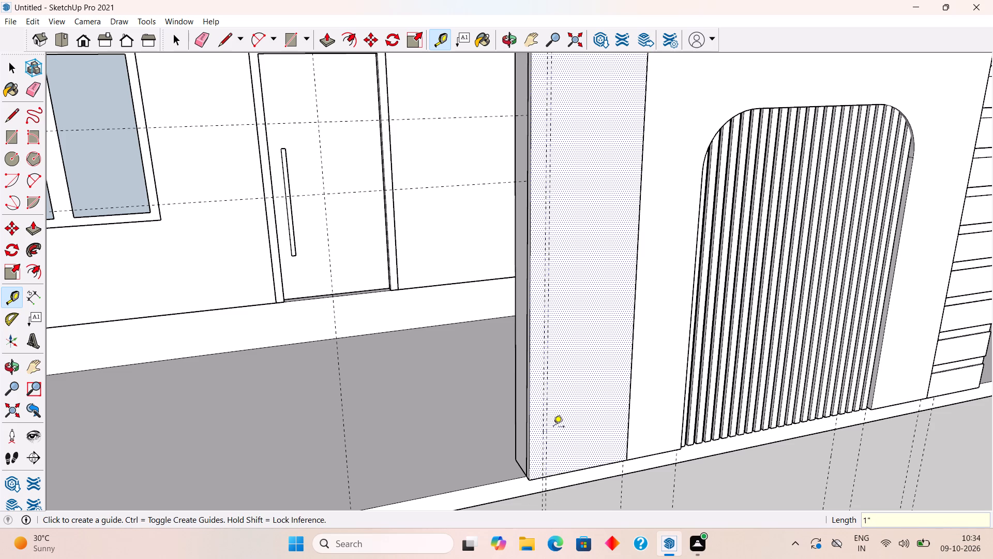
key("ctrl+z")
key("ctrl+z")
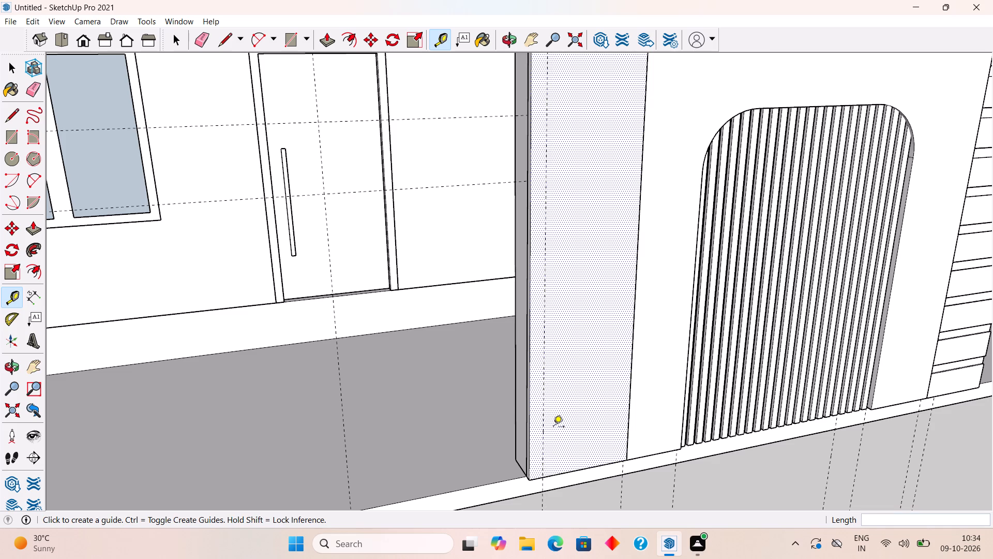
Make the whole extruded panel beside the ribbed opening into a group.
scroll(553, 428, "down", 10)
middle_click_drag(582, 442, 546, 348)
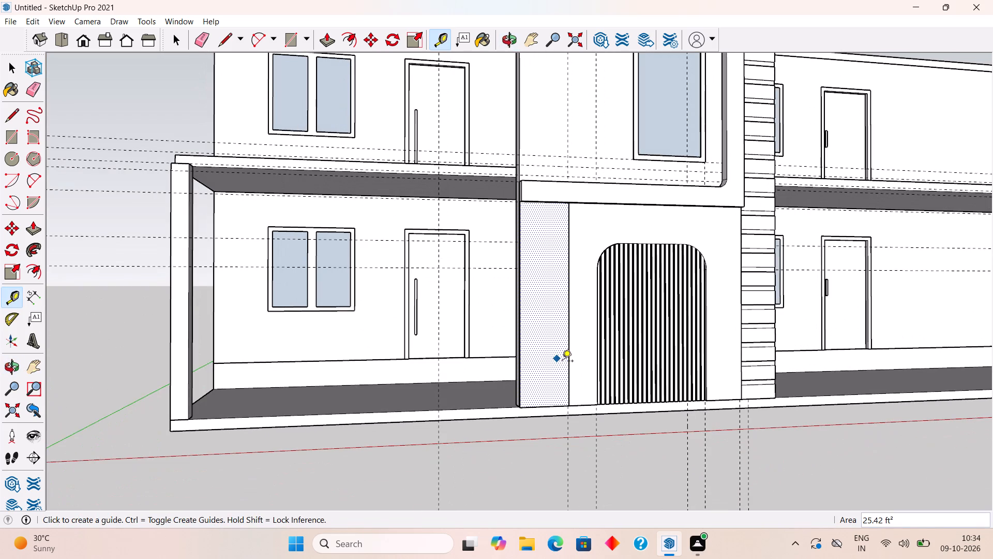
key("space")
triple_click(556, 361)
right_click(556, 361)
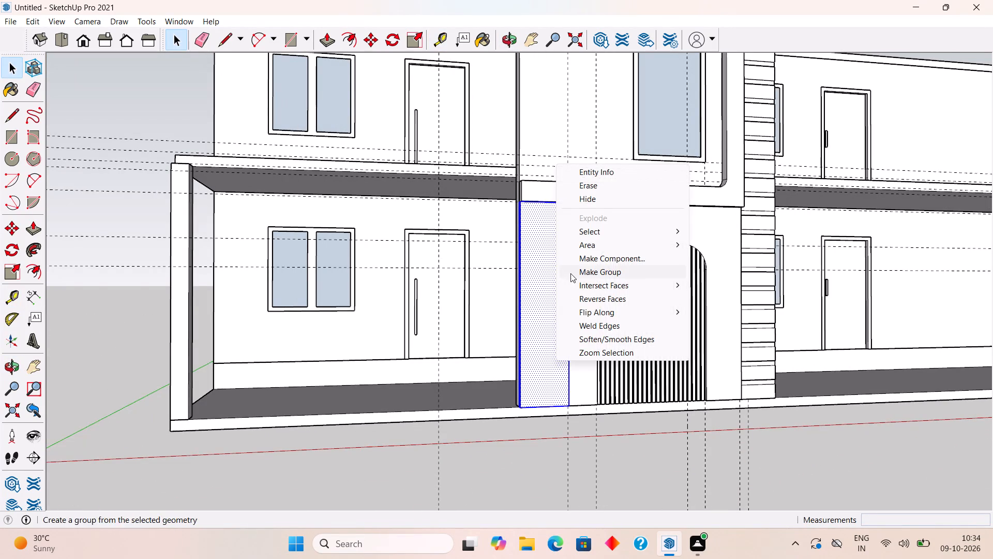
left_click(594, 272)
left_click(641, 451)
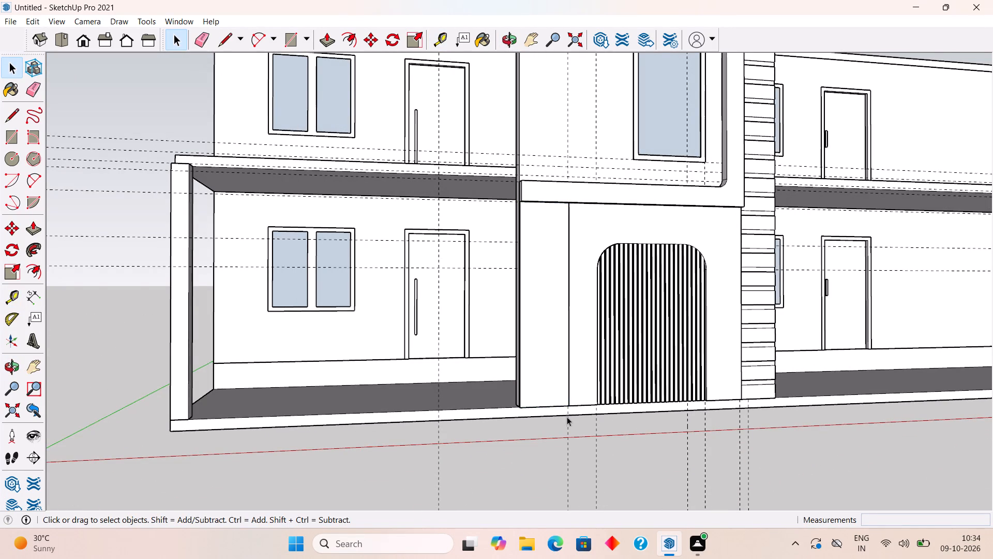
Place a vertical guide 6" in from the grouped panel's outer edge and another 2" beyond it.
scroll(567, 416, "up", 6)
scroll(564, 419, "down", 5)
middle_click_drag(466, 387, 513, 418)
scroll(511, 417, "up", 3)
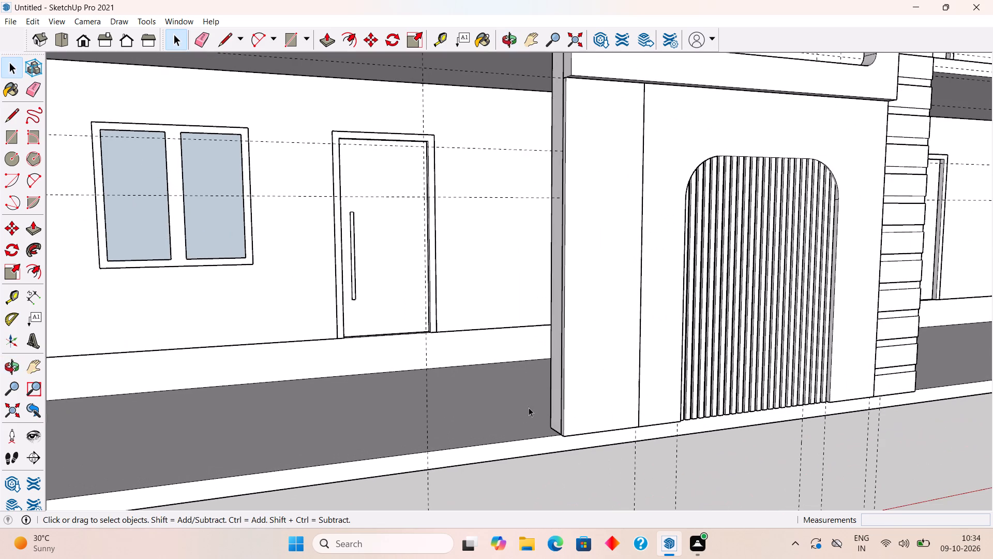
middle_click_drag(559, 358, 532, 376)
scroll(534, 379, "up", 4)
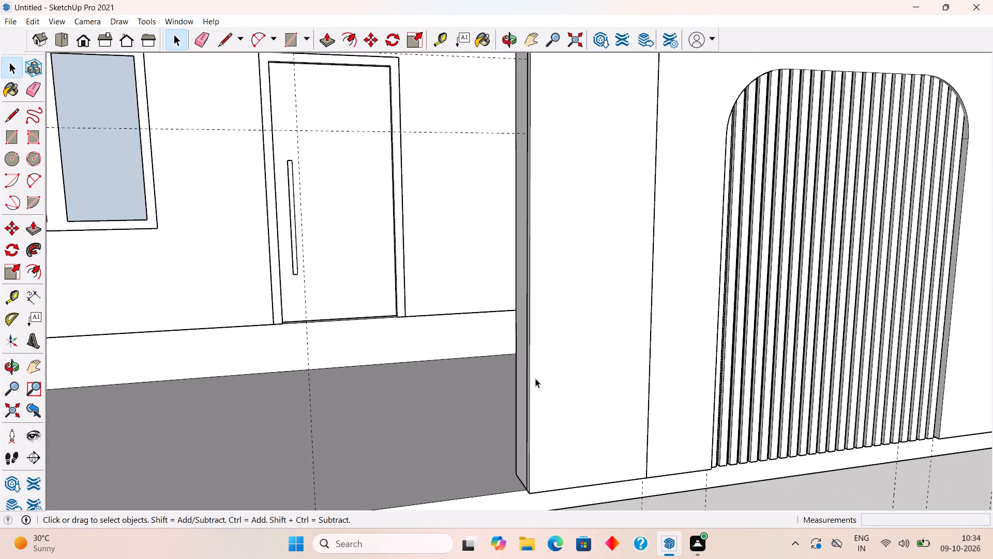
key("t")
left_click(531, 380)
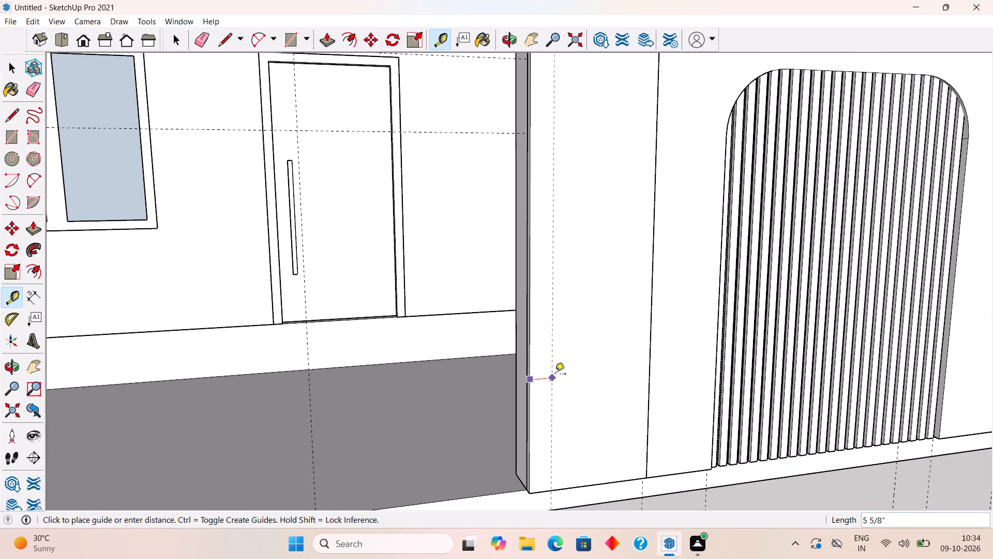
type("6\"")
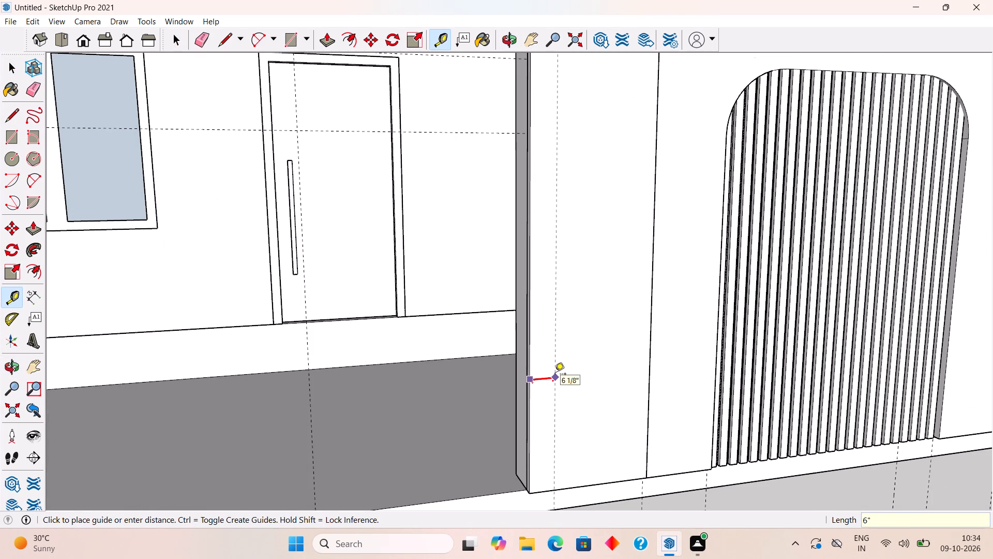
key("Return")
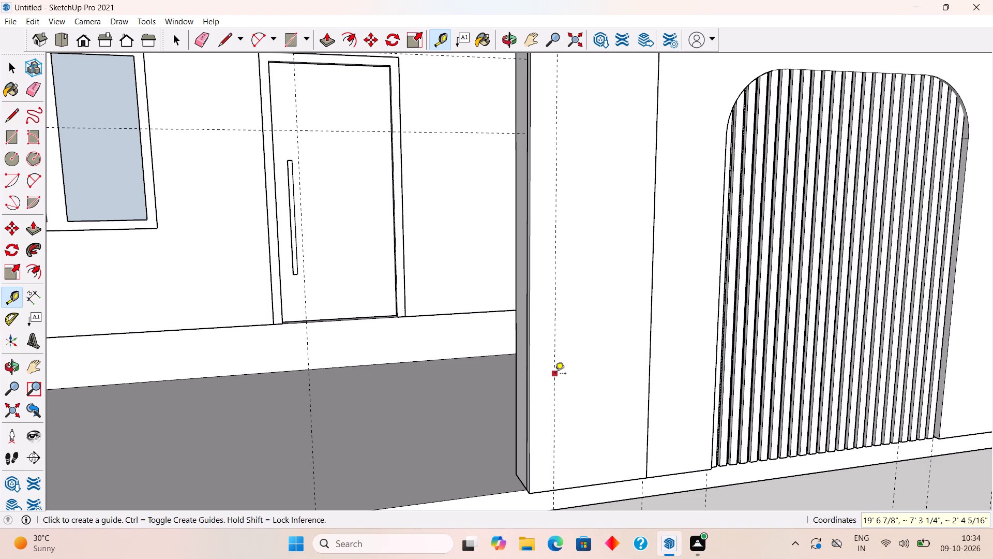
left_click(552, 355)
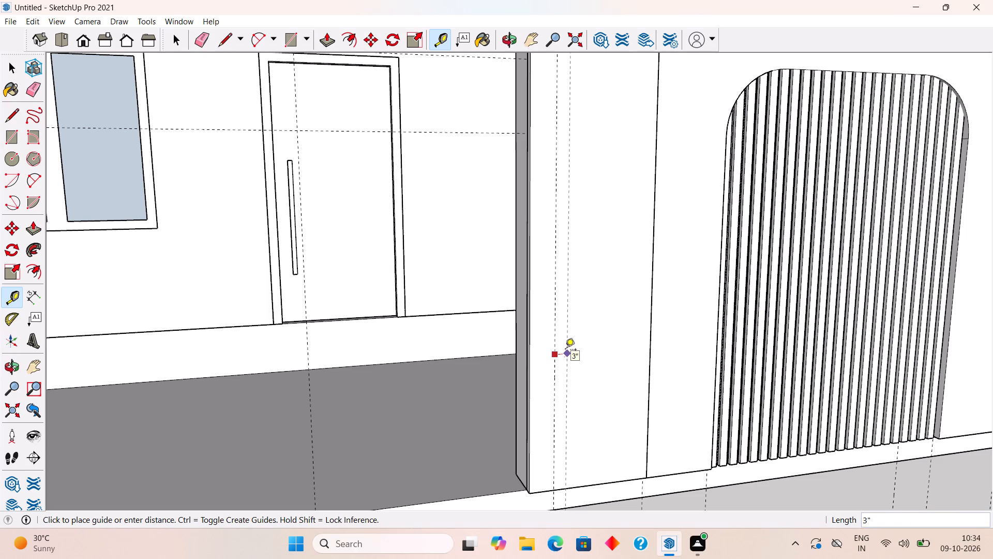
key("2")
key("shift+quotedbl")
key("Return")
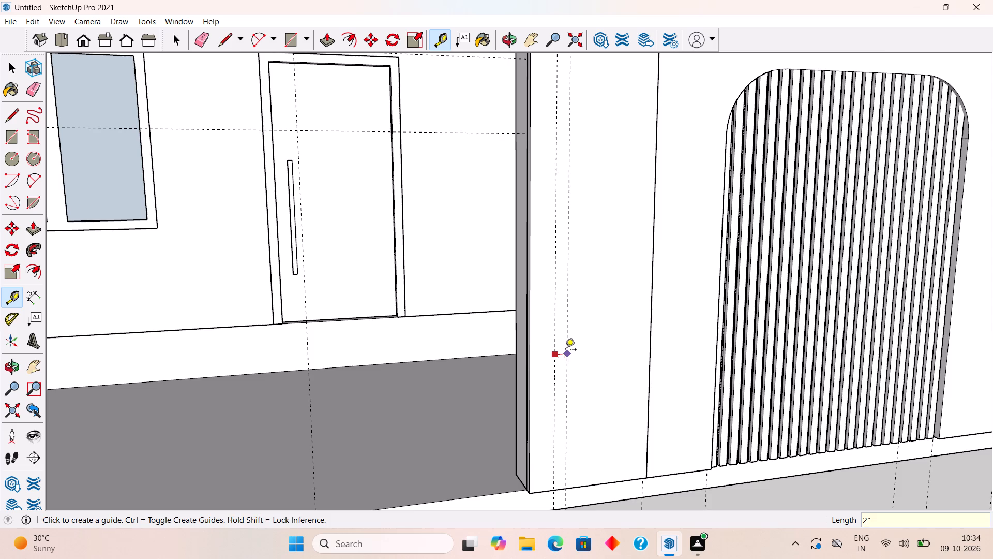
Copy the second vertical guide 2" towards the ribbed opening and repeat the copy 10 times across the panel.
scroll(565, 350, "up", 5)
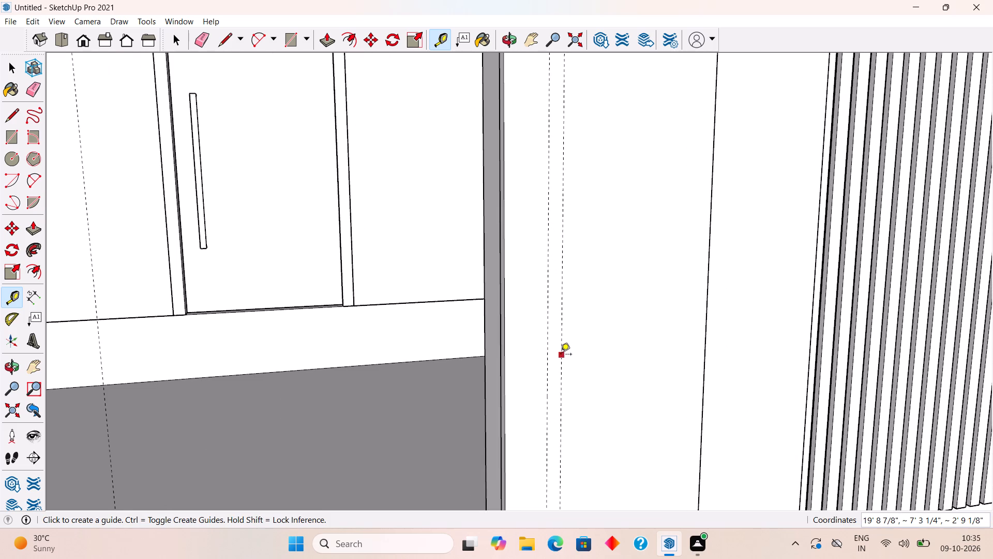
key("space")
key("space")
key("space")
key("space")
left_click(561, 355)
key("m")
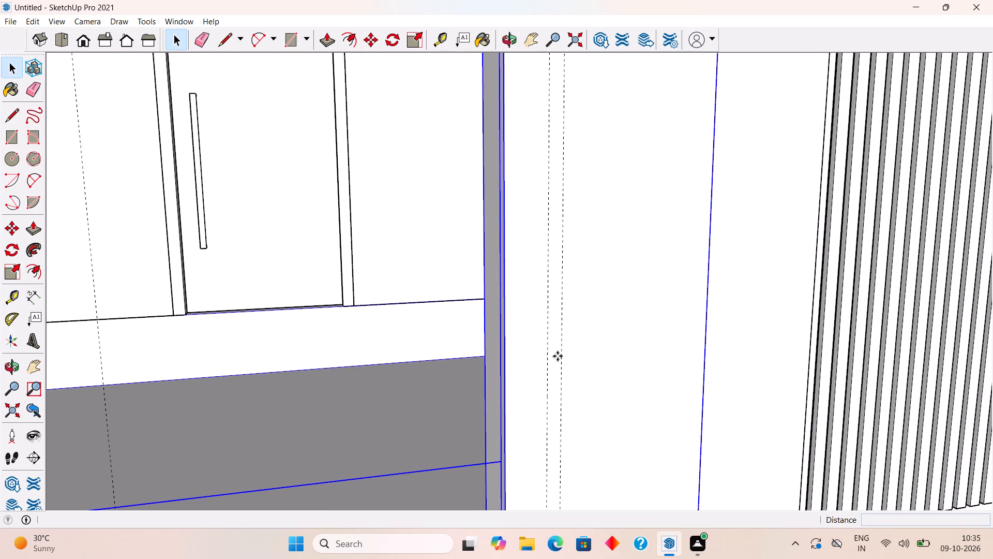
key("space")
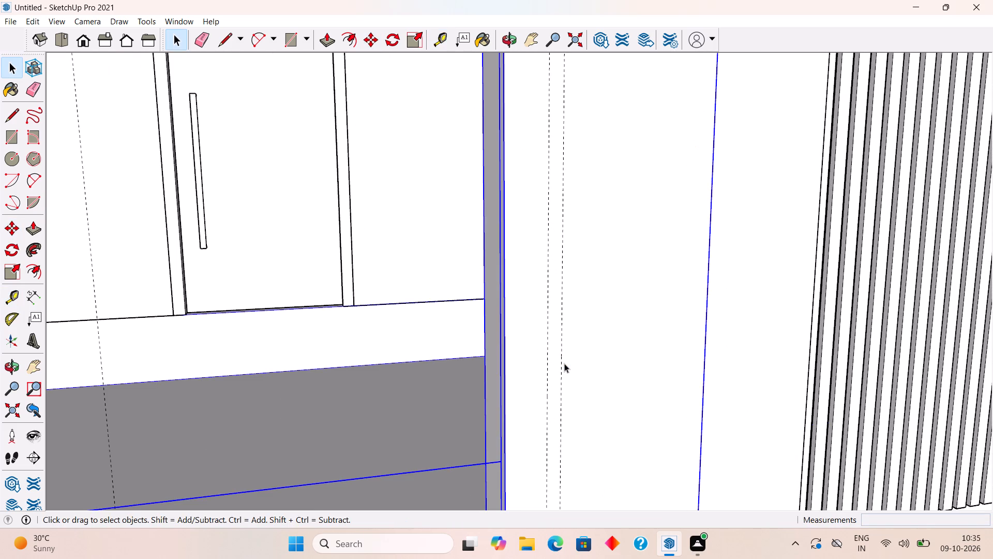
left_click(561, 378)
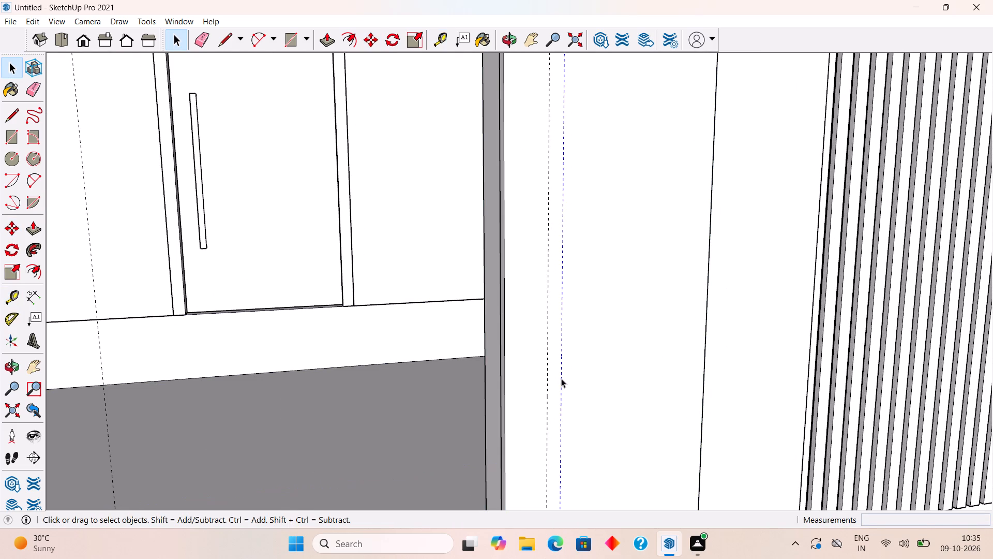
key("m")
left_click(561, 378)
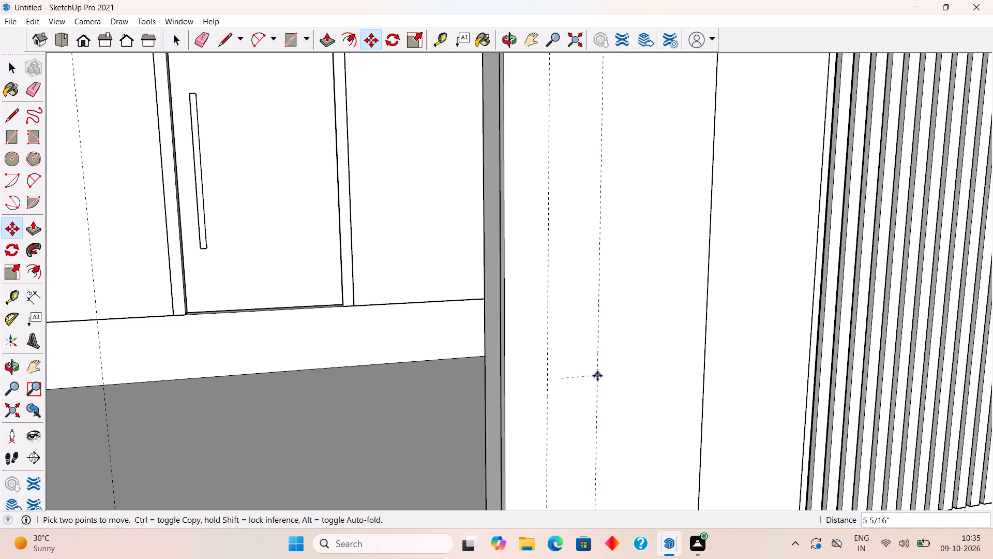
type("2\"")
key("Return")
key("x")
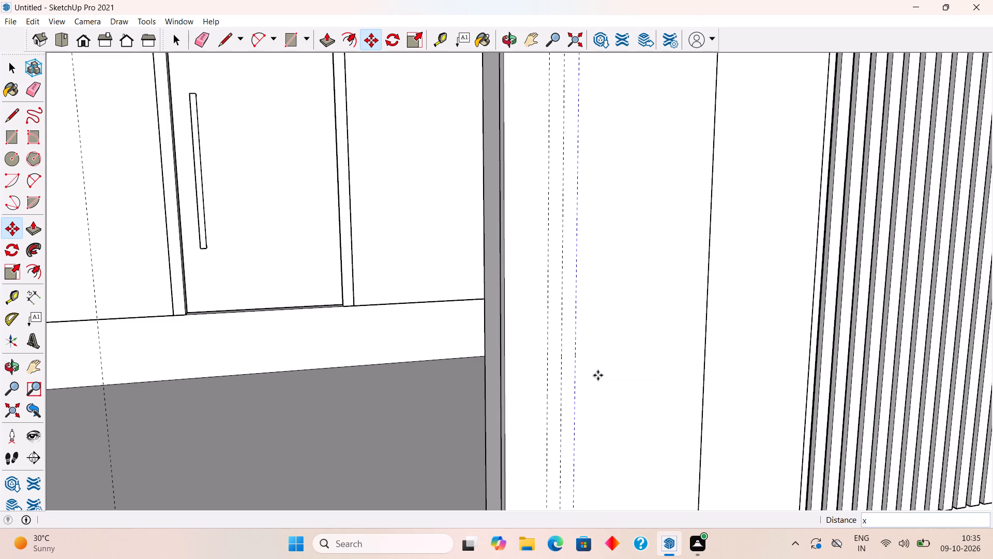
key("1")
key("0")
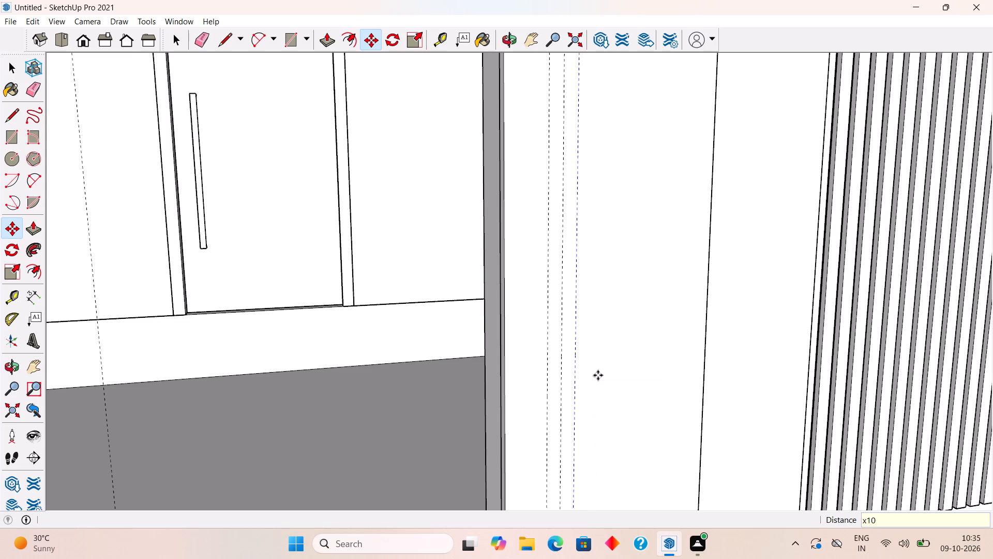
key("Return")
key("space")
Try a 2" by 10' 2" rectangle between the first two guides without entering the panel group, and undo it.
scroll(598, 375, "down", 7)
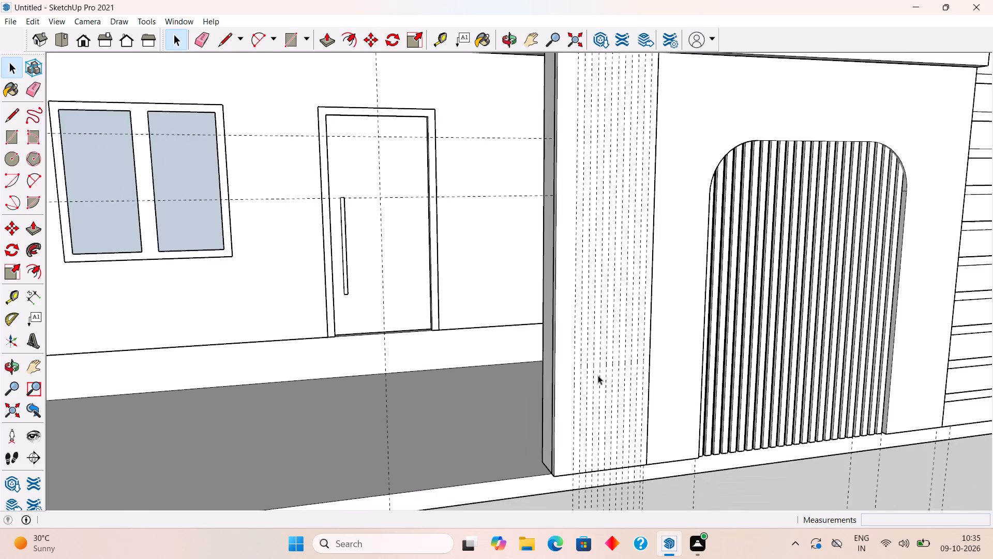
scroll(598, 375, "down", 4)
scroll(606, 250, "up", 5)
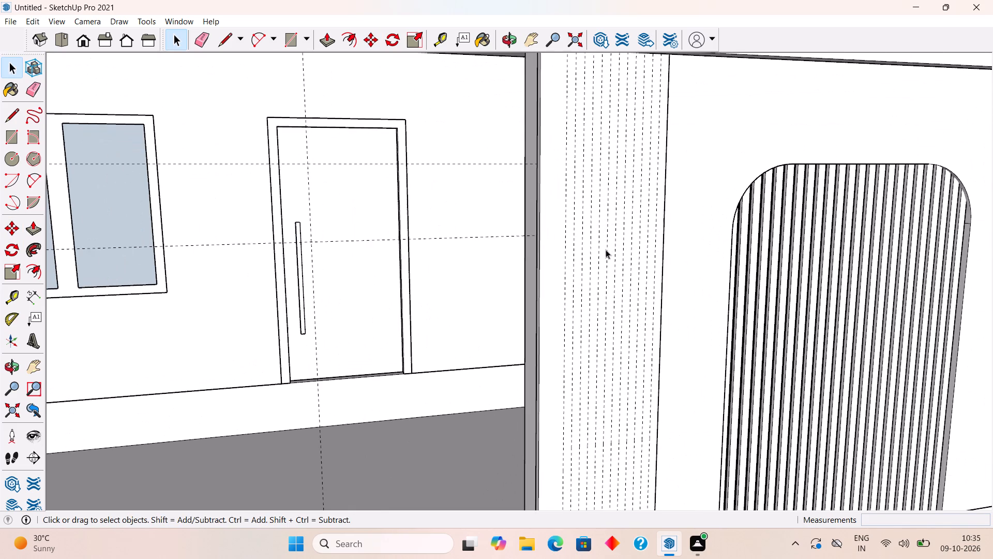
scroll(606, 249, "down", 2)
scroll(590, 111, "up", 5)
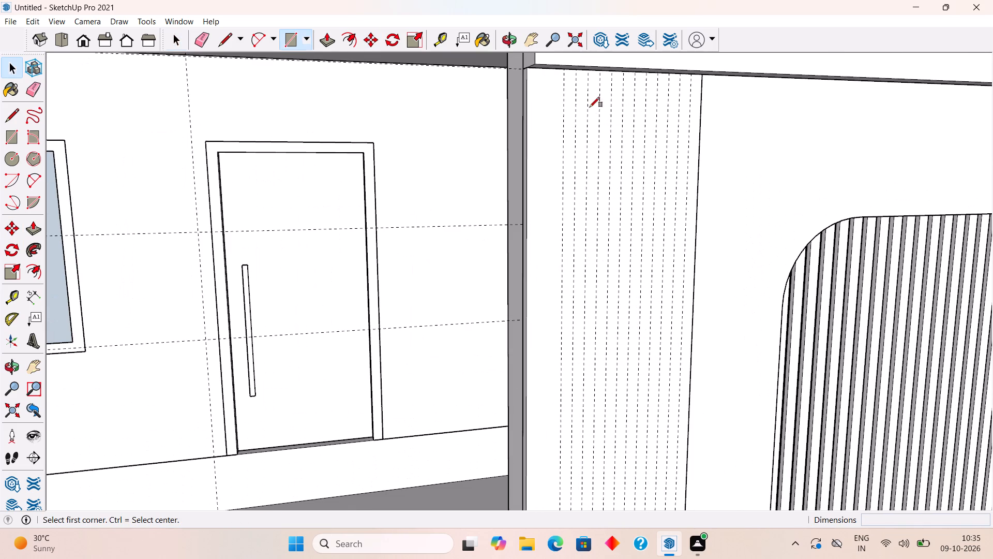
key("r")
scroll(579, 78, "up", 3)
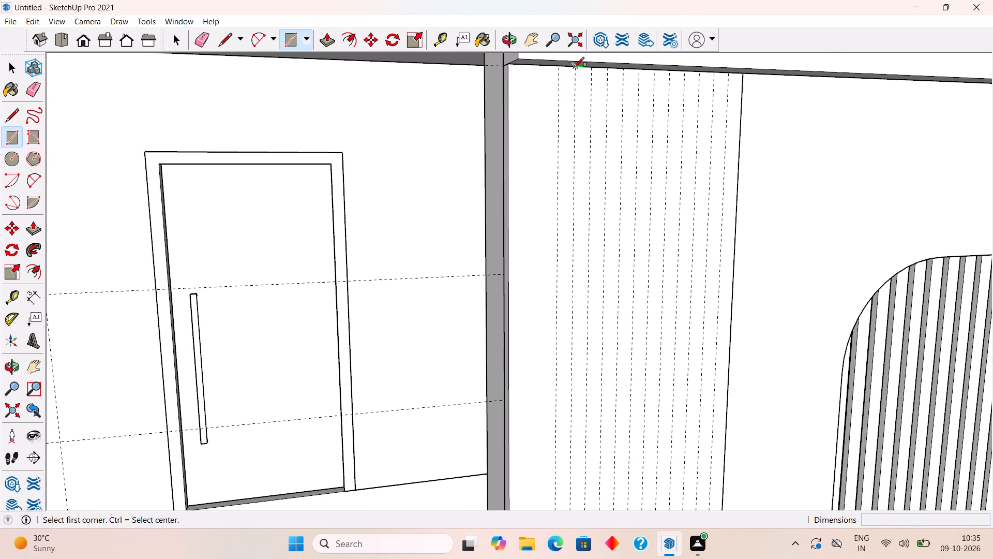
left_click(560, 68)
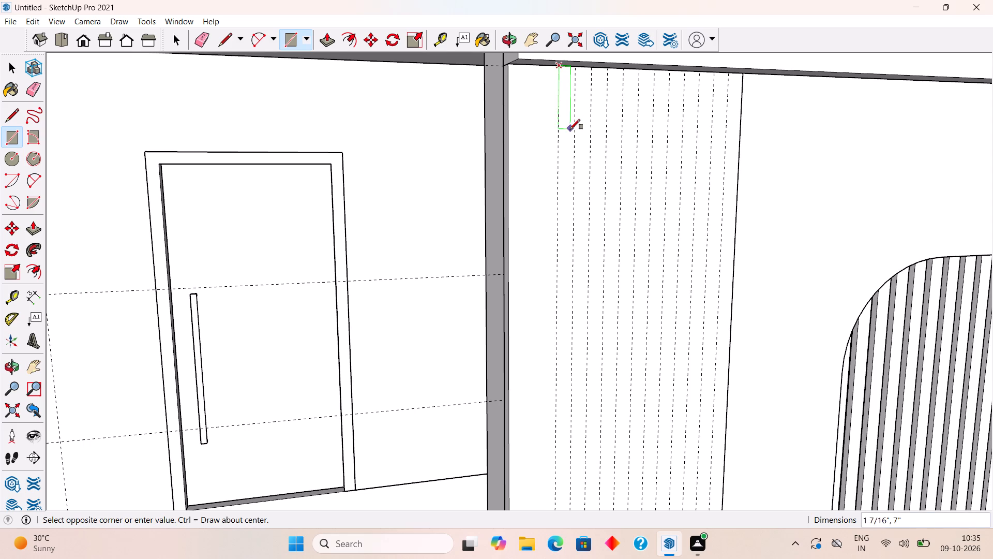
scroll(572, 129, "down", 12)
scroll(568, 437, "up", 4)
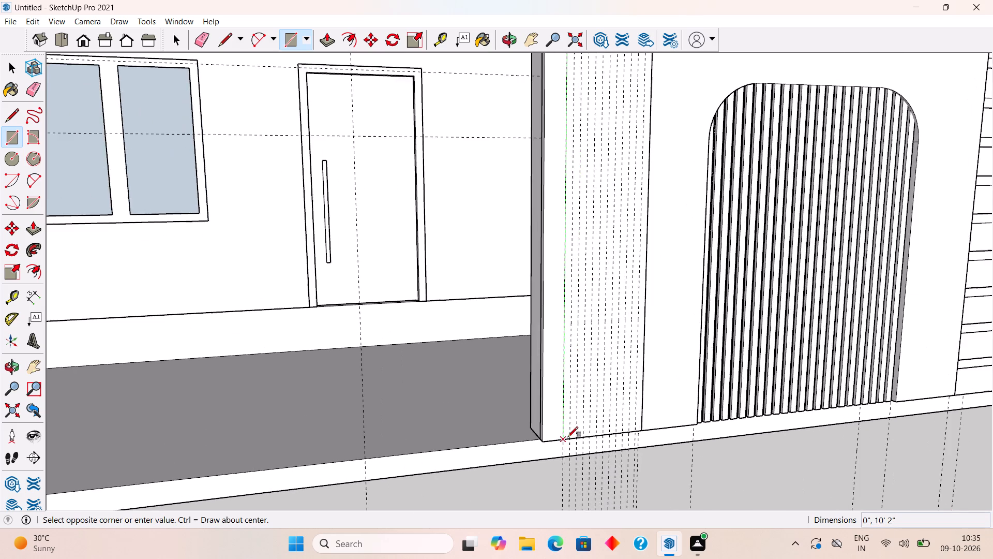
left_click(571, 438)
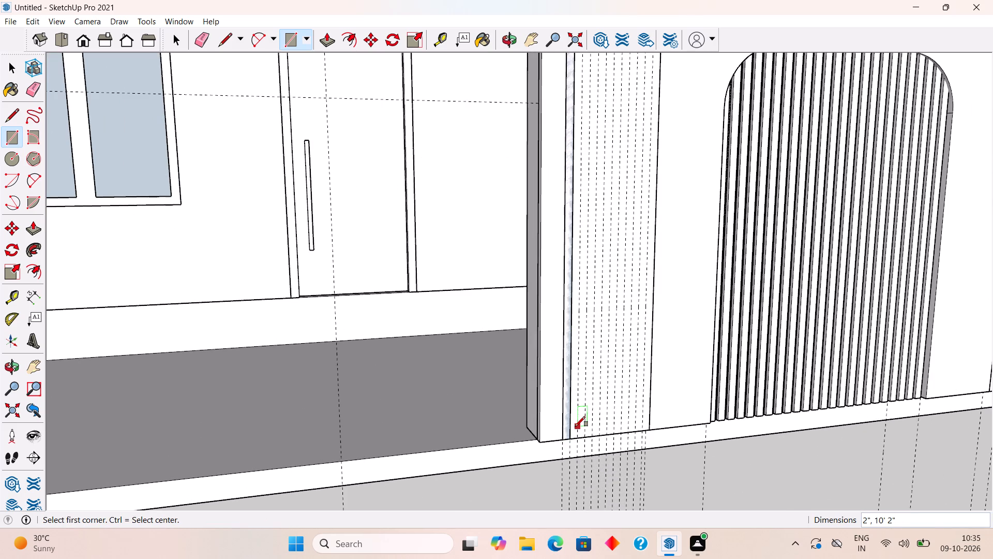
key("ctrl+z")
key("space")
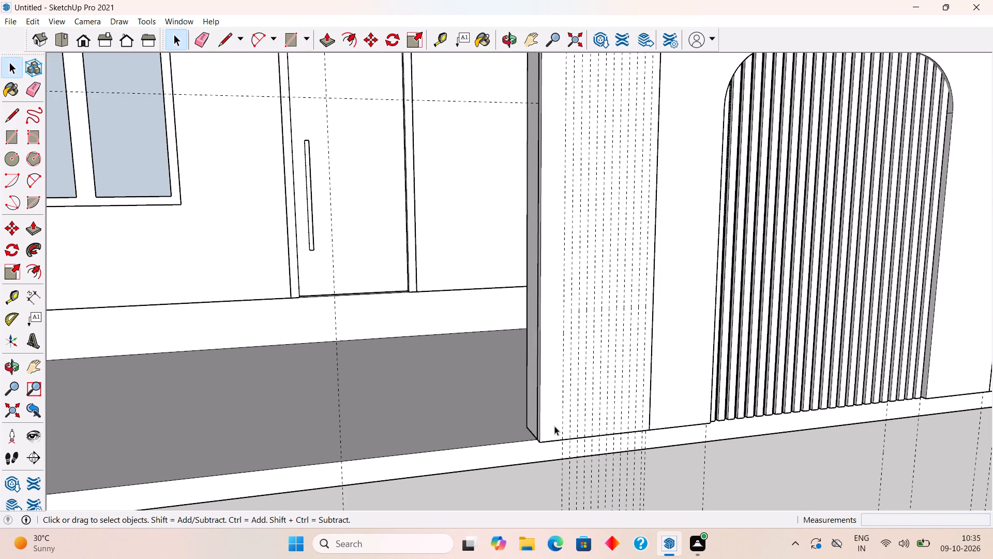
Open the panel group and draw a full-height rectangle, 2" by 10' 2", between the first and second guides.
triple_click(554, 426)
key("r")
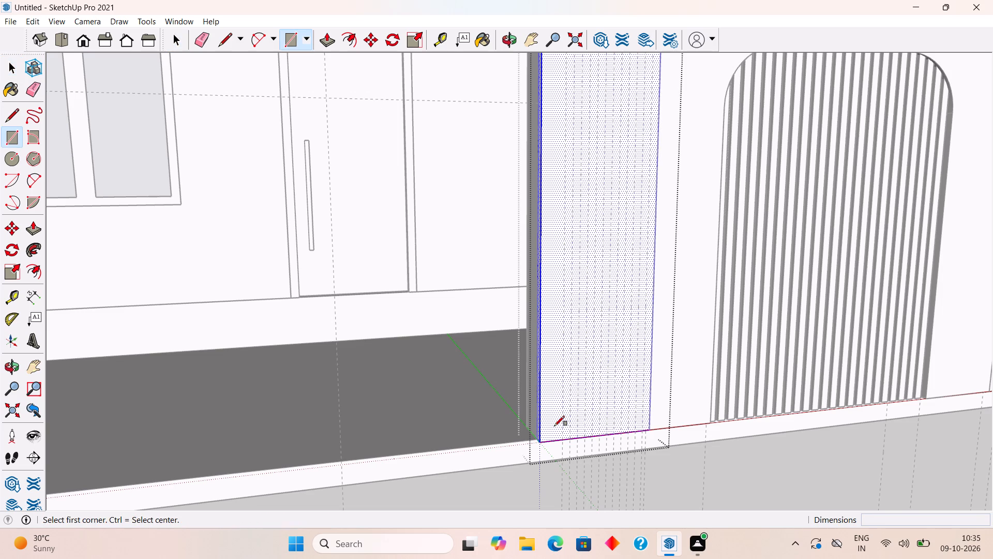
scroll(554, 426, "down", 1)
left_click(562, 440)
scroll(562, 434, "down", 7)
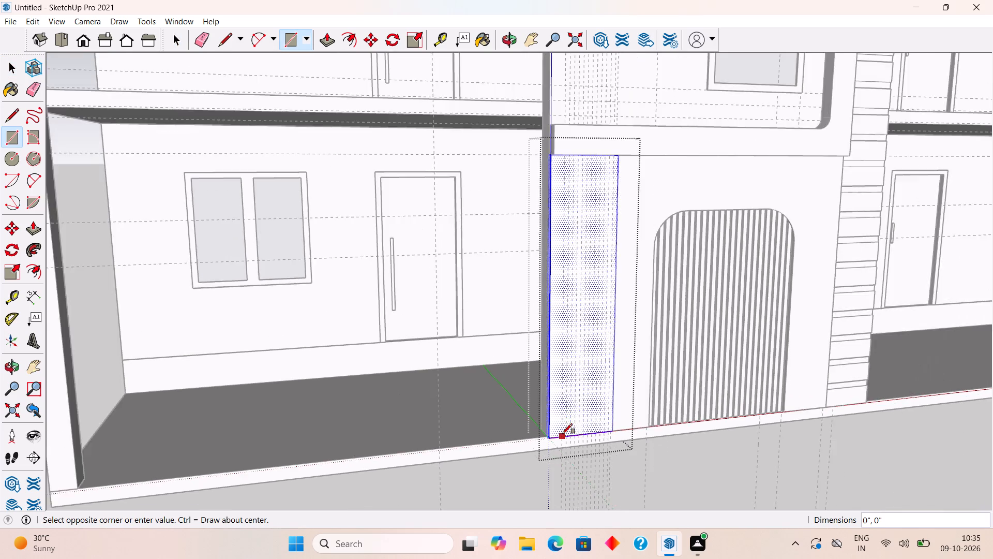
scroll(562, 434, "down", 5)
scroll(557, 321, "up", 18)
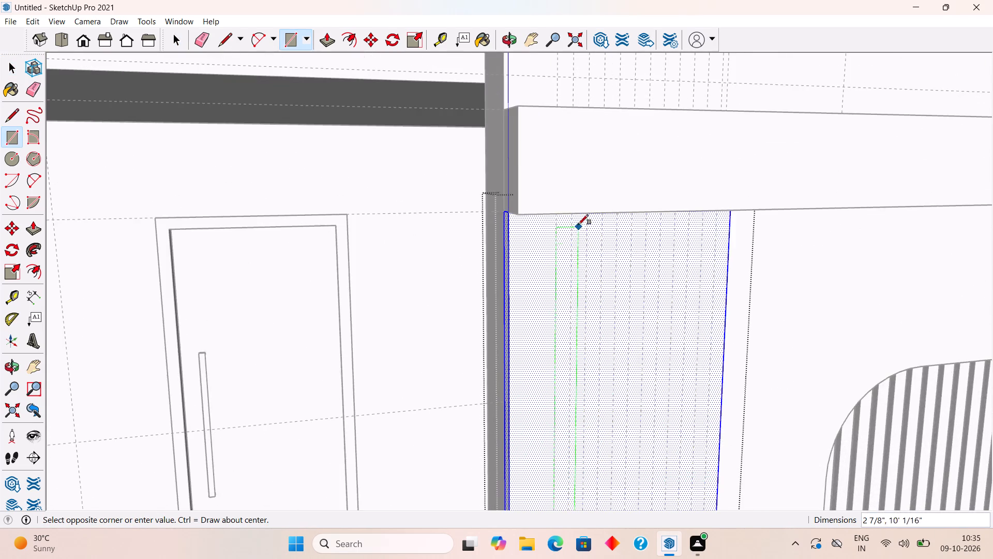
middle_click_drag(578, 224, 578, 180)
scroll(578, 212, "up", 9)
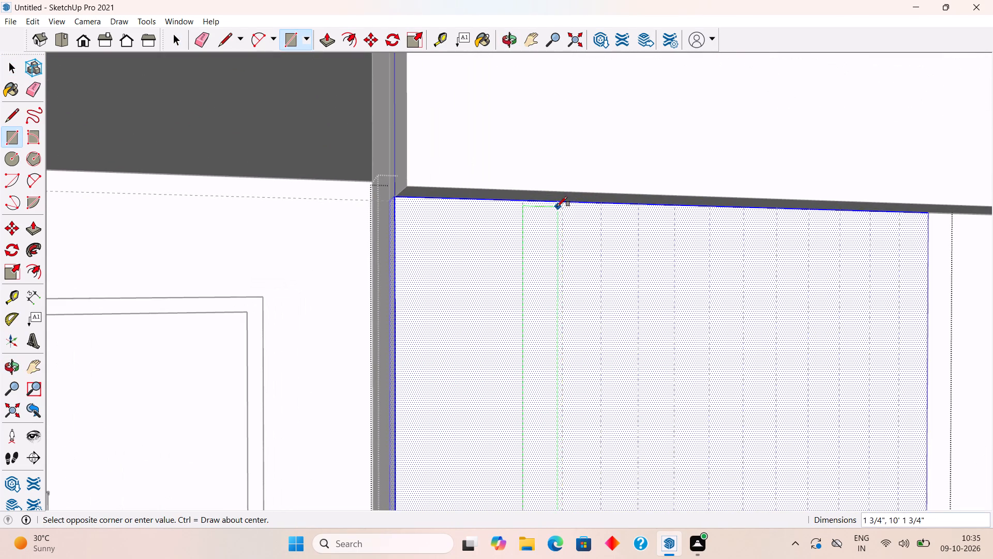
left_click(561, 203)
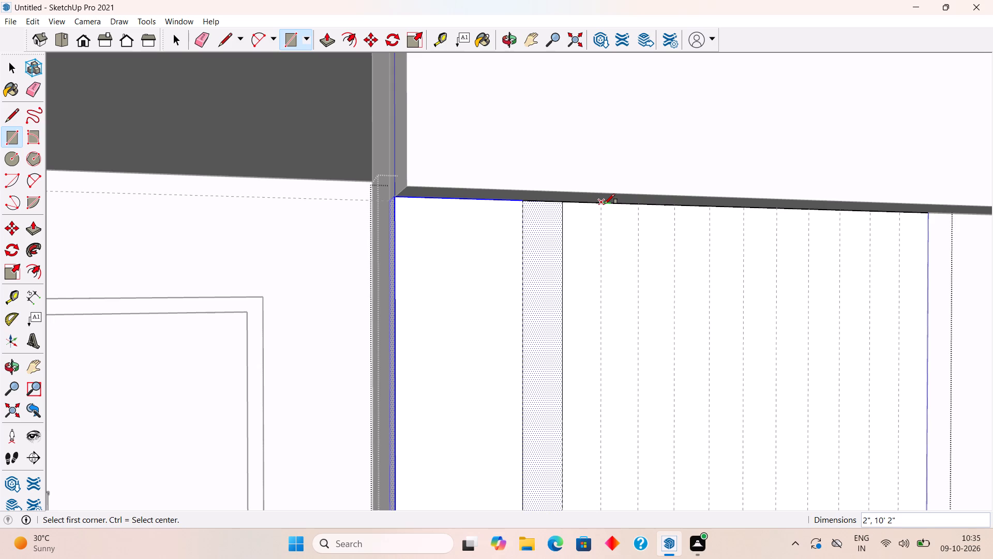
Draw a second full-height rectangle, 2" by 10' 2", between the third and fourth guides on the panel face.
left_click(605, 204)
scroll(635, 302, "down", 10)
scroll(639, 298, "up", 1)
scroll(639, 298, "down", 9)
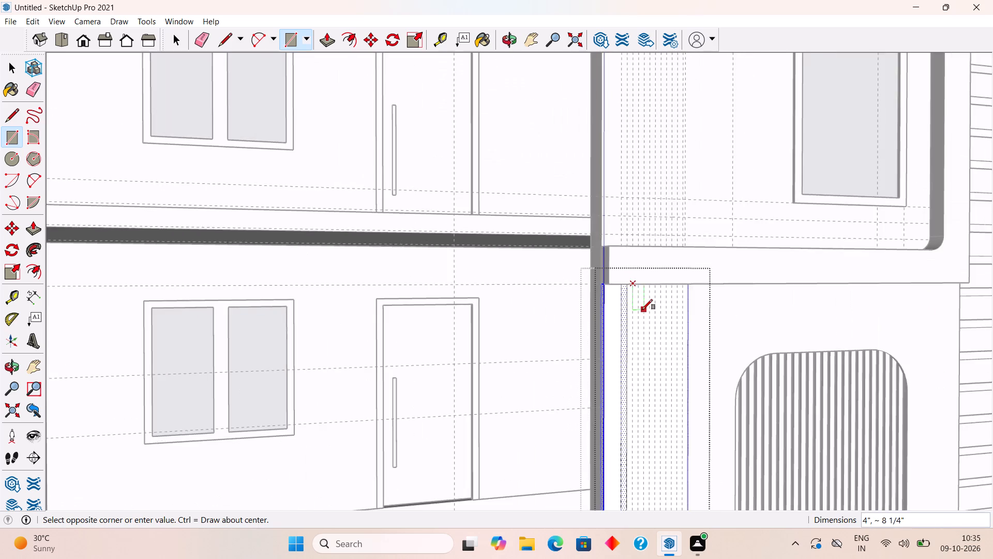
scroll(642, 310, "down", 10)
scroll(638, 479, "up", 14)
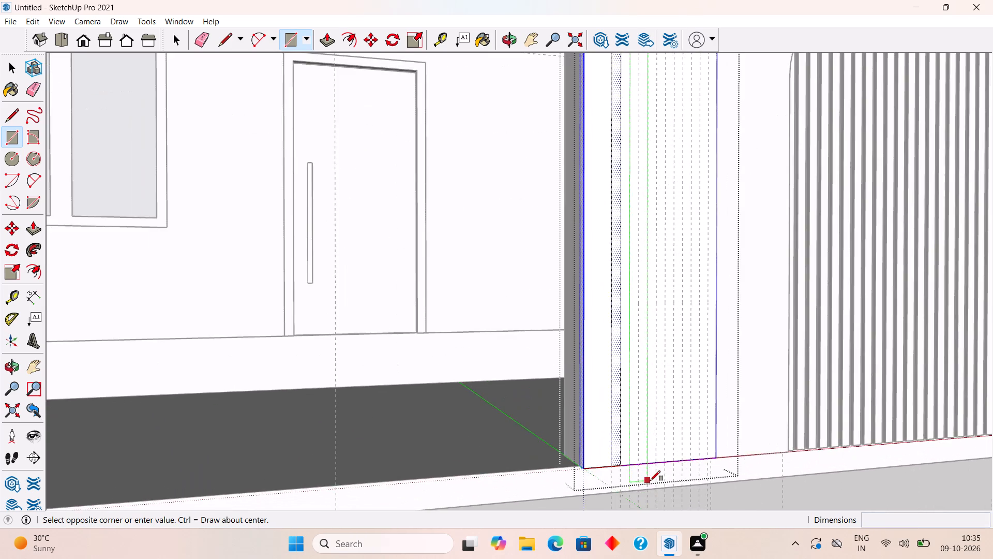
scroll(650, 481, "up", 9)
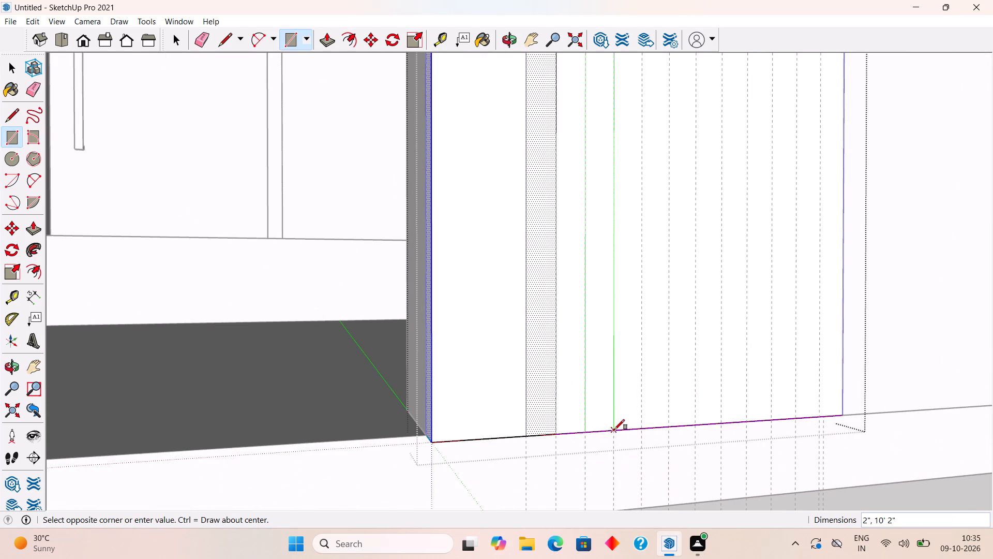
left_click(614, 430)
Draw a third full-height rectangle, 2" by 10' 2", between the fifth and sixth guides on the panel face.
left_click(642, 430)
scroll(643, 414, "down", 4)
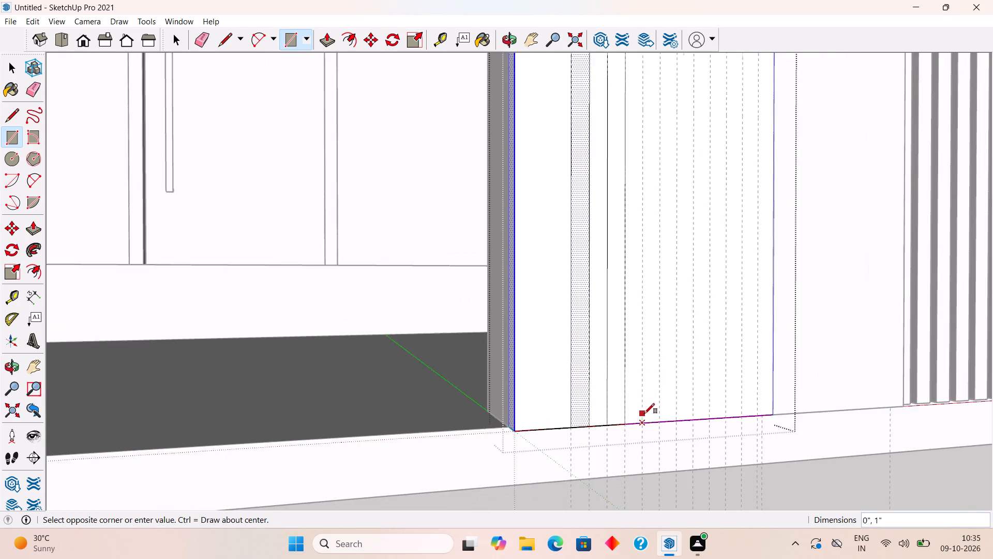
scroll(644, 414, "down", 20)
scroll(644, 414, "down", 6)
scroll(665, 288, "up", 2)
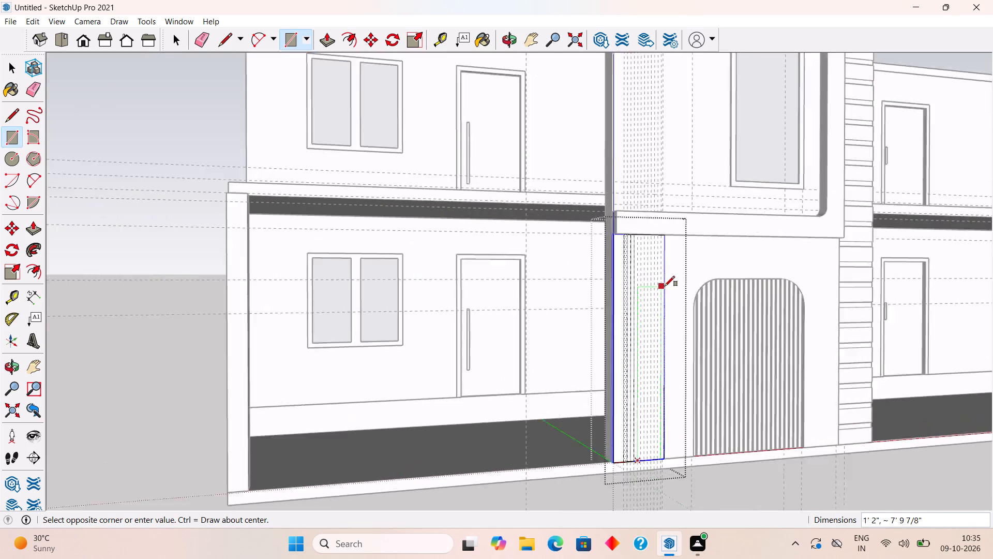
scroll(665, 286, "up", 14)
scroll(599, 144, "up", 9)
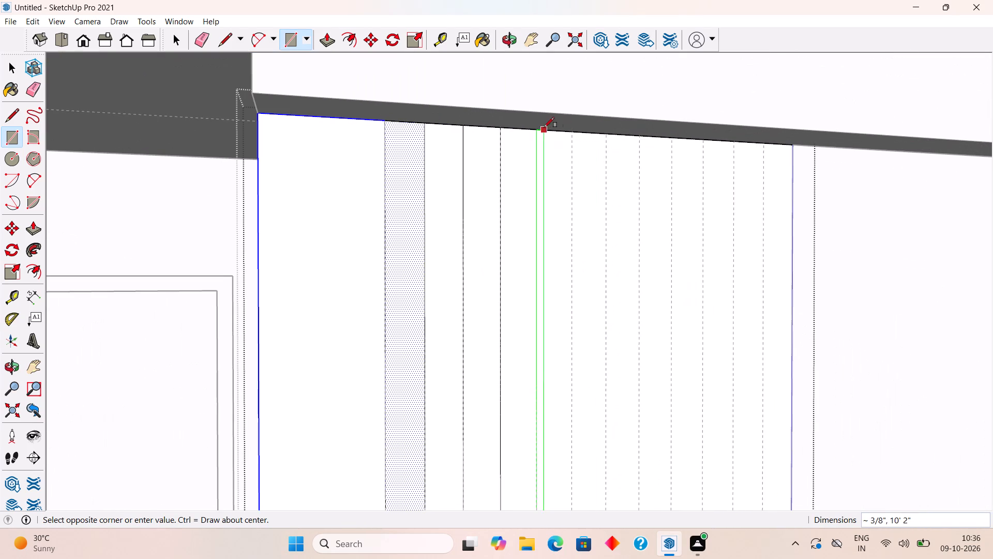
left_click(573, 132)
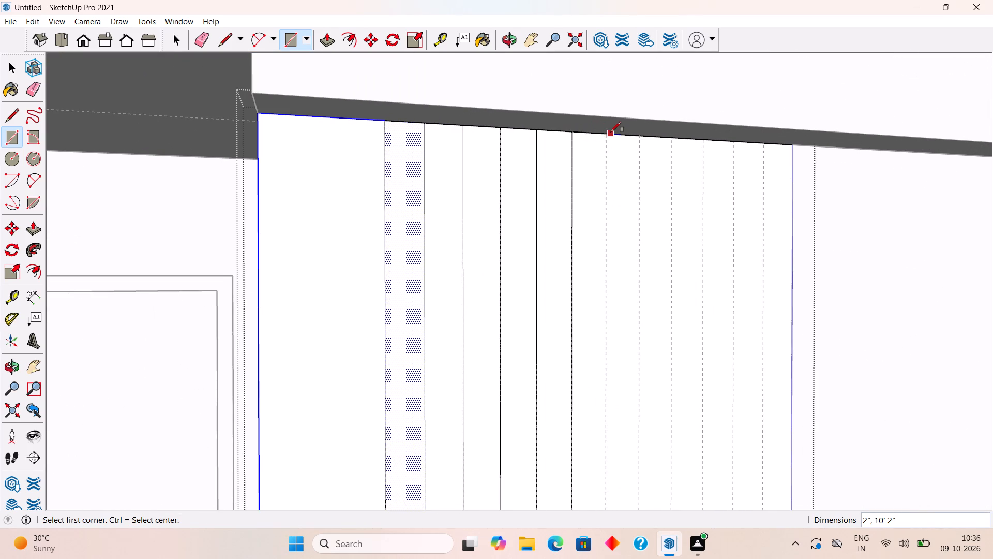
Draw a fourth full-height rectangle, 2" by 10' 2", between the seventh and eighth guides on the panel face.
left_click(608, 133)
scroll(630, 164, "down", 16)
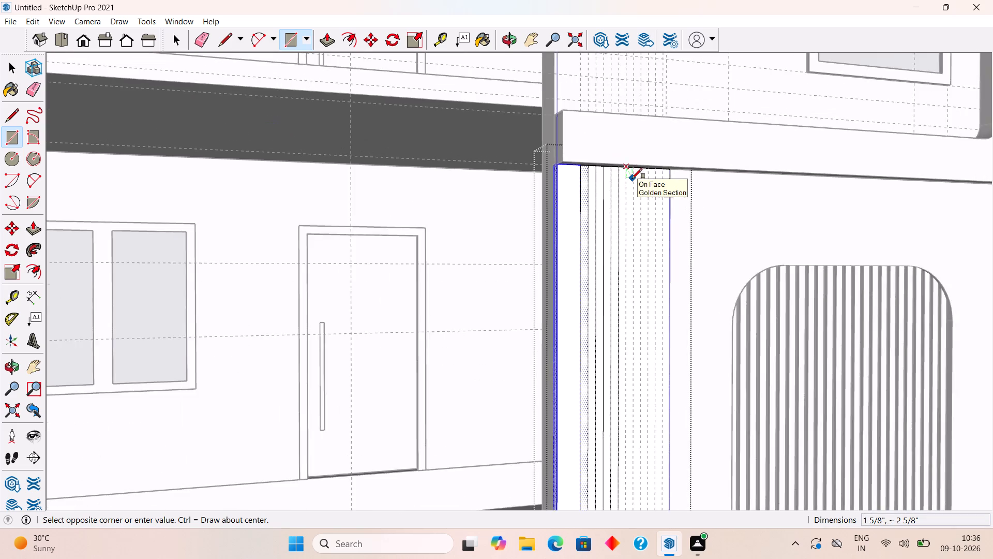
scroll(632, 179, "down", 10)
scroll(646, 324, "up", 5)
scroll(645, 400, "up", 10)
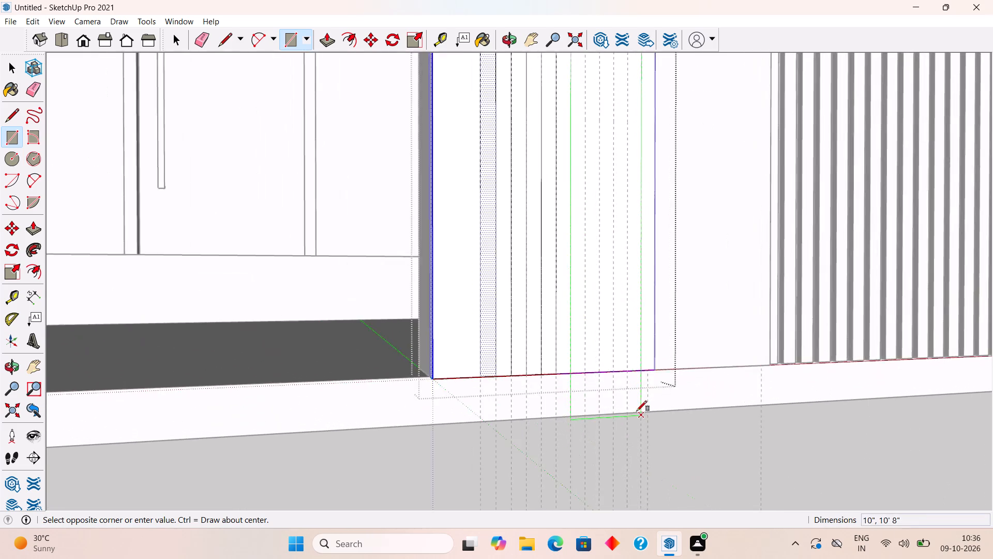
scroll(637, 411, "up", 6)
scroll(593, 373, "up", 5)
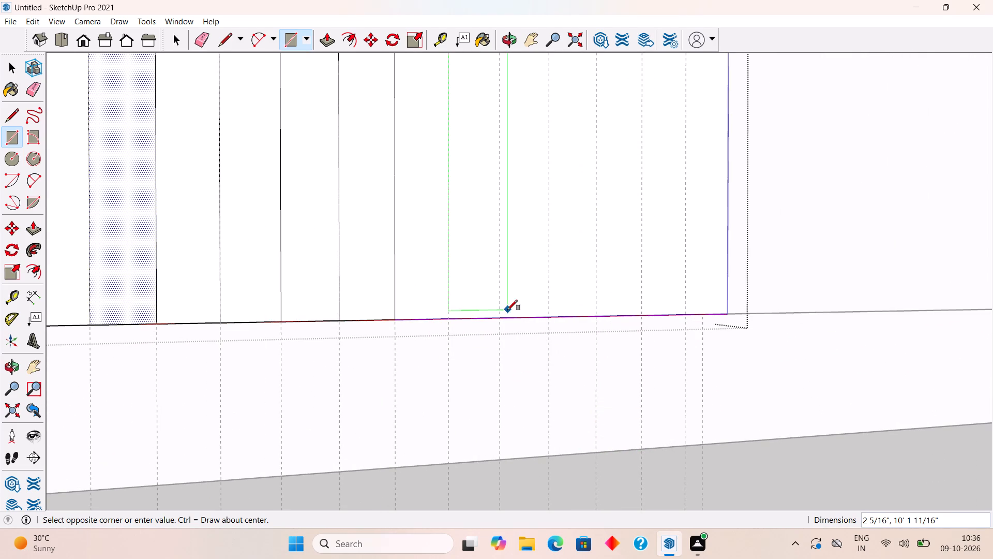
left_click(503, 316)
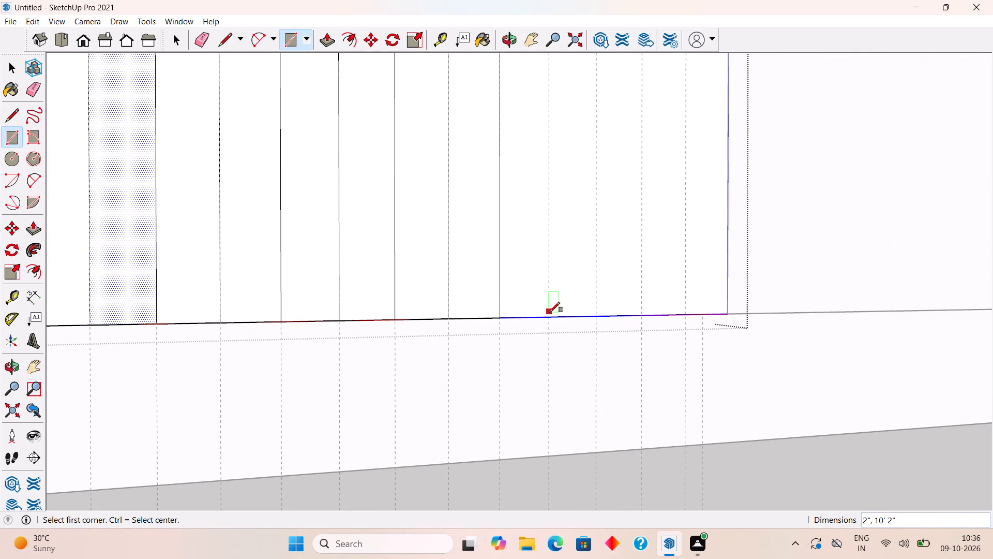
Draw a fifth full-height rectangle, 2" by 10' 2", between the ninth and tenth guides on the panel face.
left_click(550, 317)
scroll(585, 301, "down", 6)
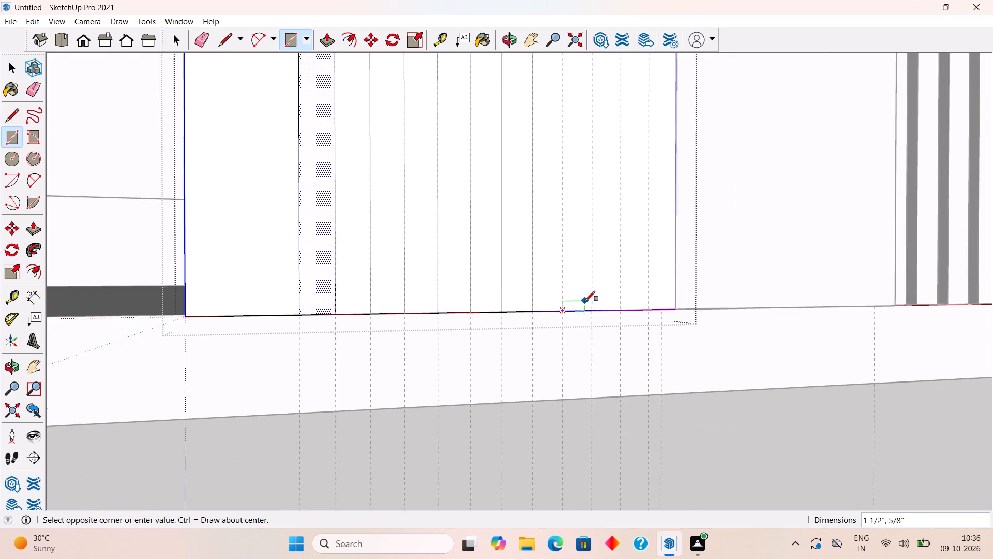
scroll(585, 301, "down", 17)
scroll(590, 286, "up", 2)
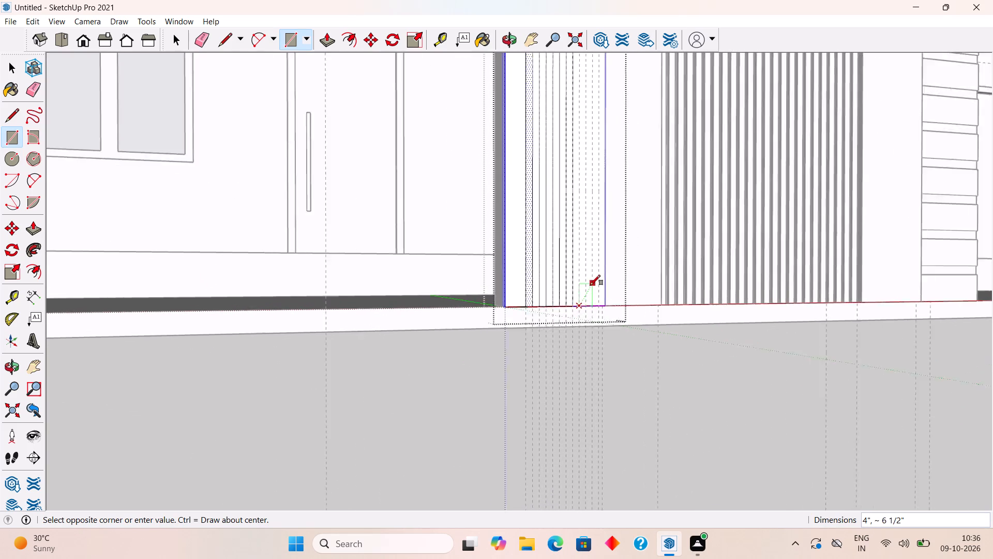
scroll(590, 285, "up", 2)
scroll(590, 285, "down", 14)
scroll(591, 201, "up", 6)
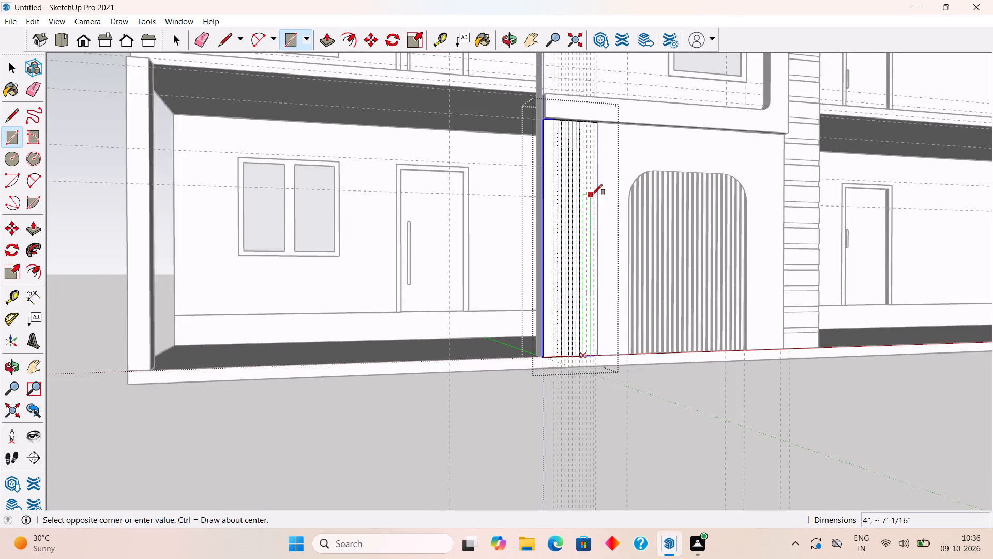
scroll(584, 126, "up", 13)
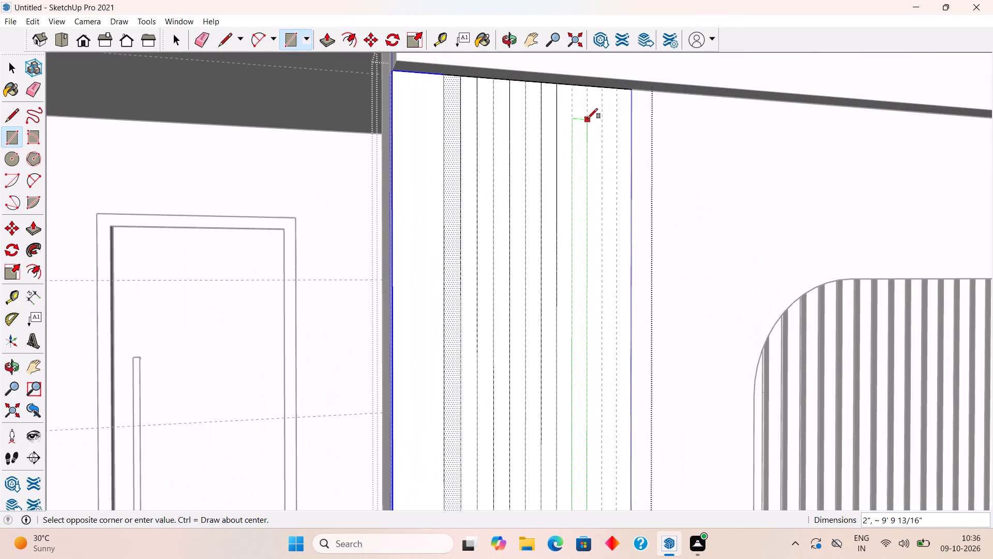
left_click(590, 88)
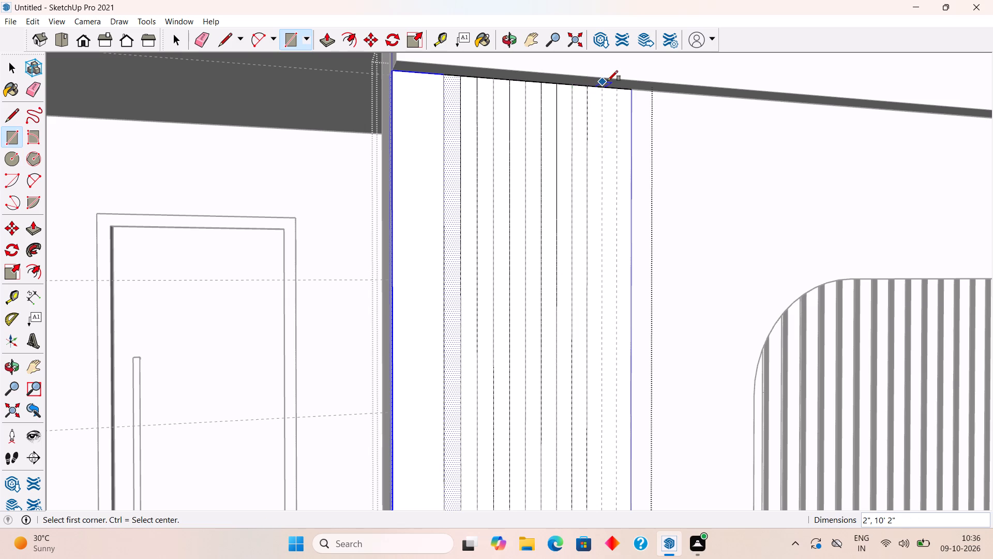
Draw a sixth full-height rectangle, 2" by 10' 2", between the eleventh and twelfth guides on the panel face.
left_click(604, 89)
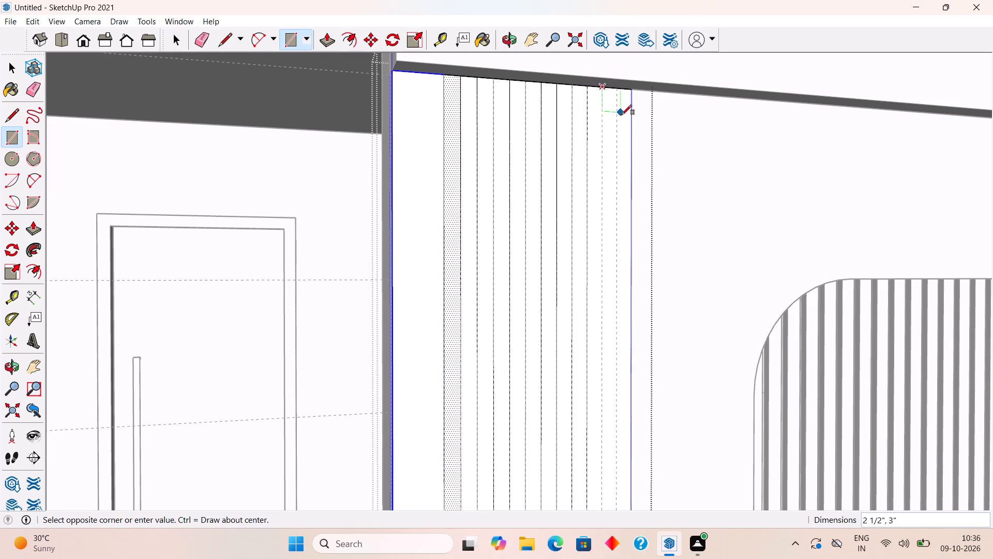
scroll(622, 153, "down", 10)
scroll(623, 270, "down", 7)
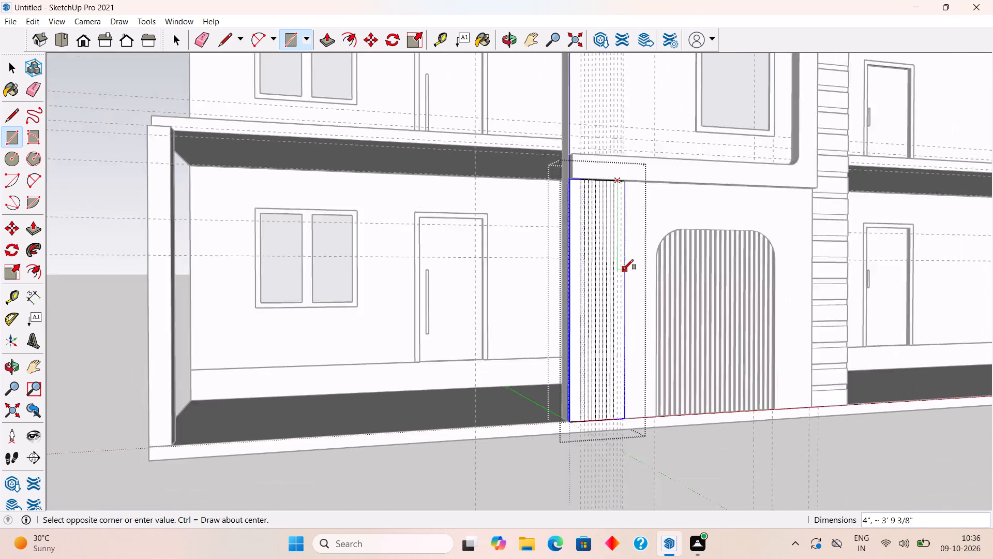
scroll(623, 270, "down", 2)
scroll(633, 351, "up", 4)
scroll(610, 408, "up", 16)
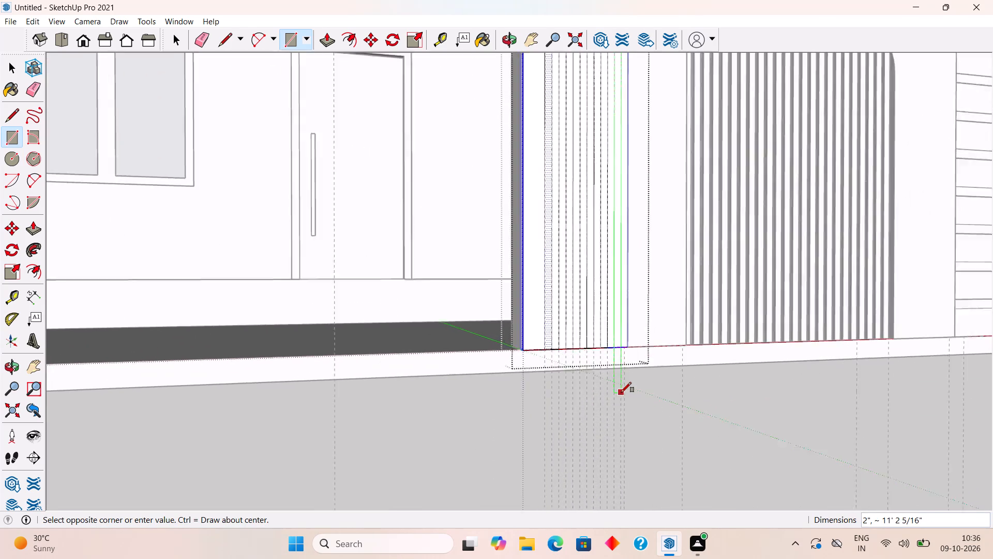
scroll(621, 392, "up", 19)
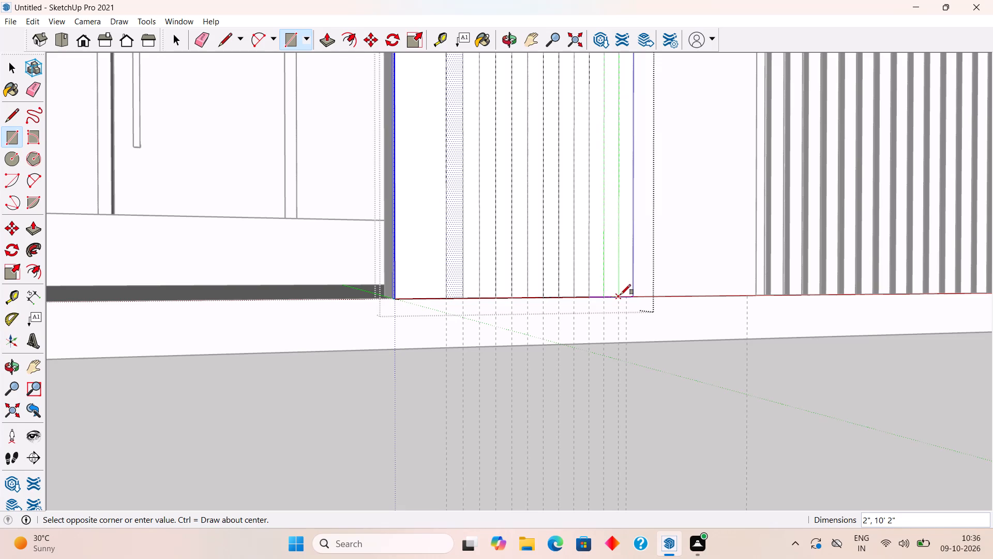
left_click(621, 296)
key("space")
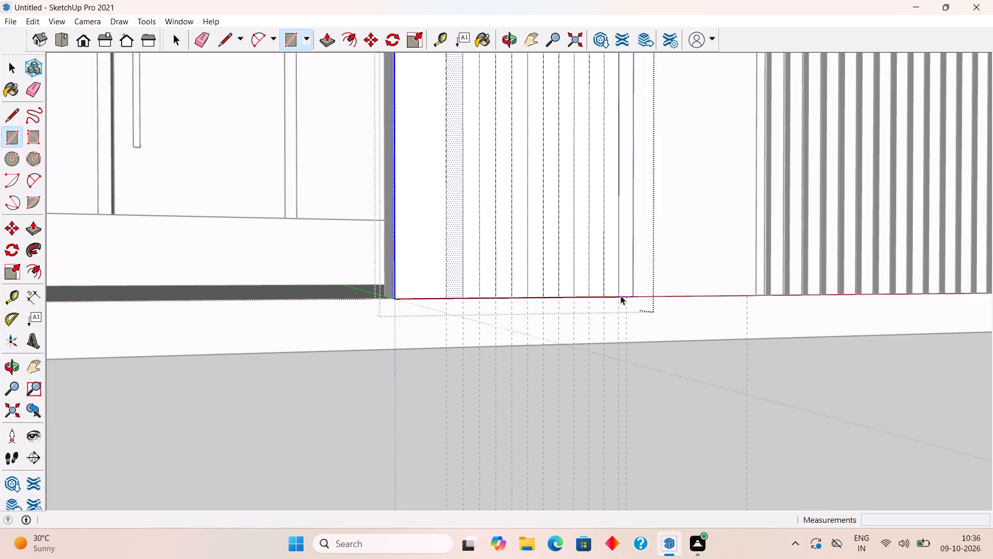
Push the narrow face between the twelfth guide and the panel's edge, on the ribbed opening's side, inward 1.5".
type("p")
left_click(620, 287)
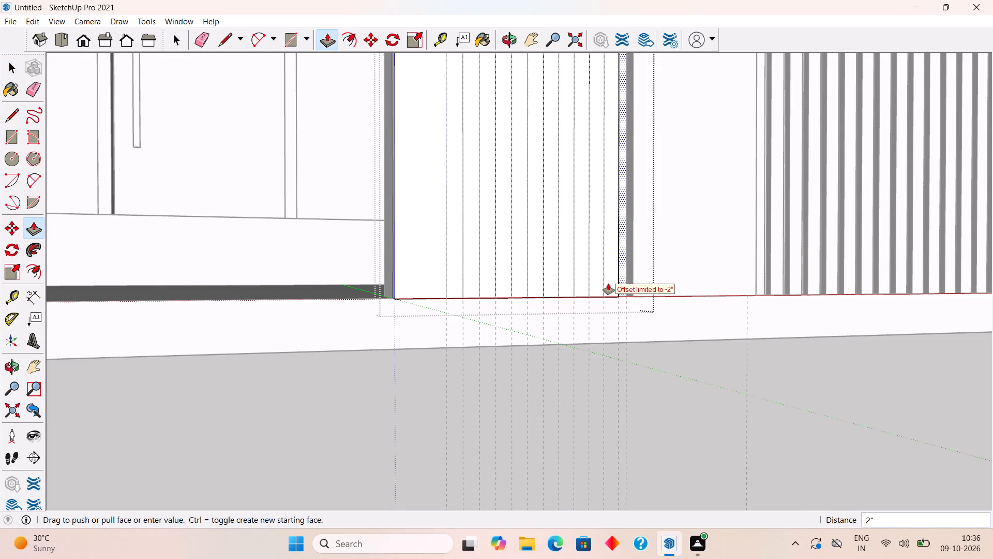
type("1.5\"")
key("Return")
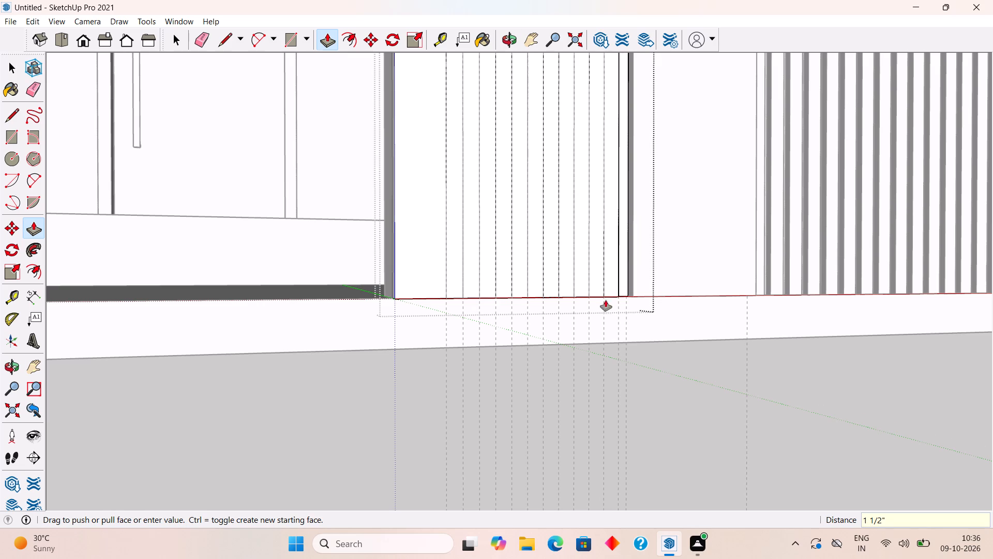
Push the panel face between the tenth and eleventh guides inward 1.5".
middle_click_drag(606, 300, 620, 218)
scroll(603, 262, "up", 3)
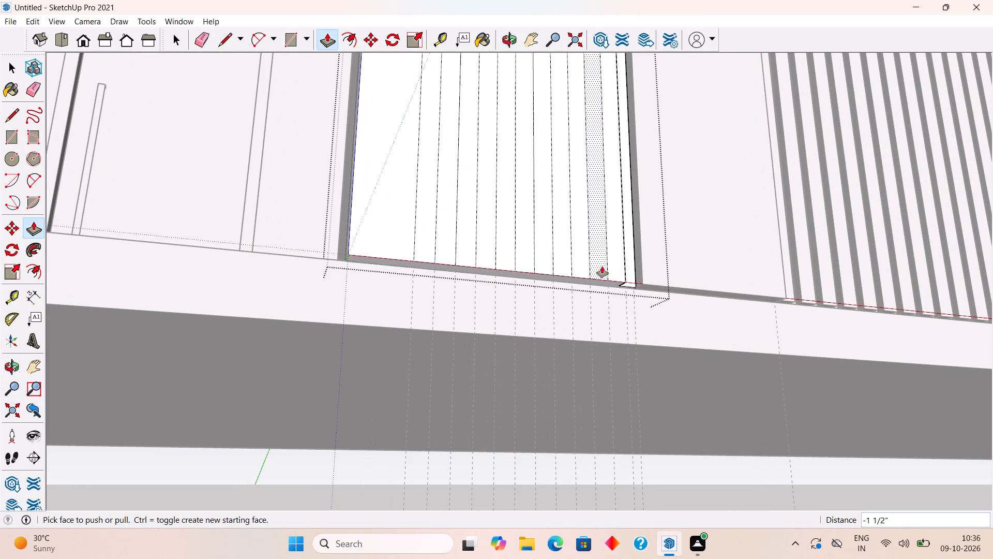
double_click(602, 267)
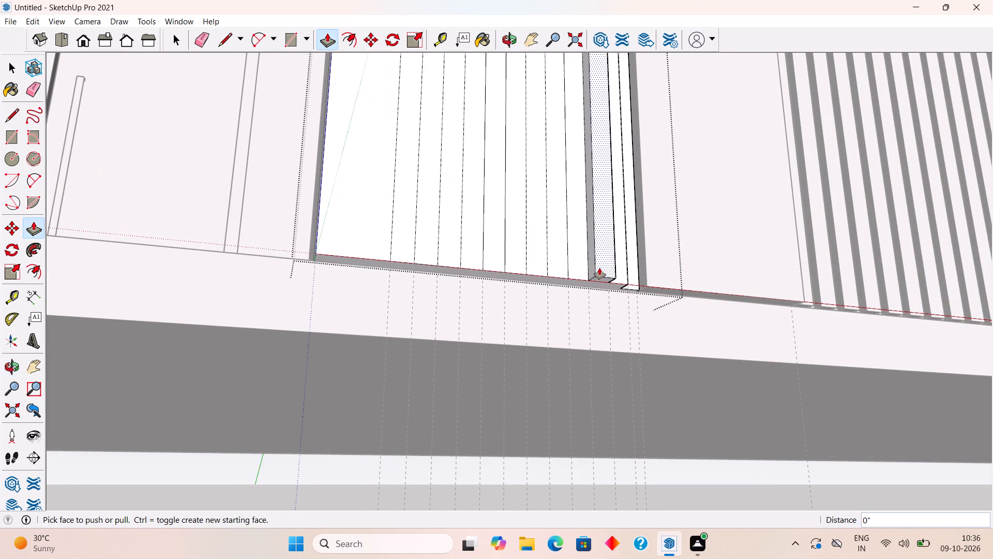
key("ctrl+z")
left_click(599, 268)
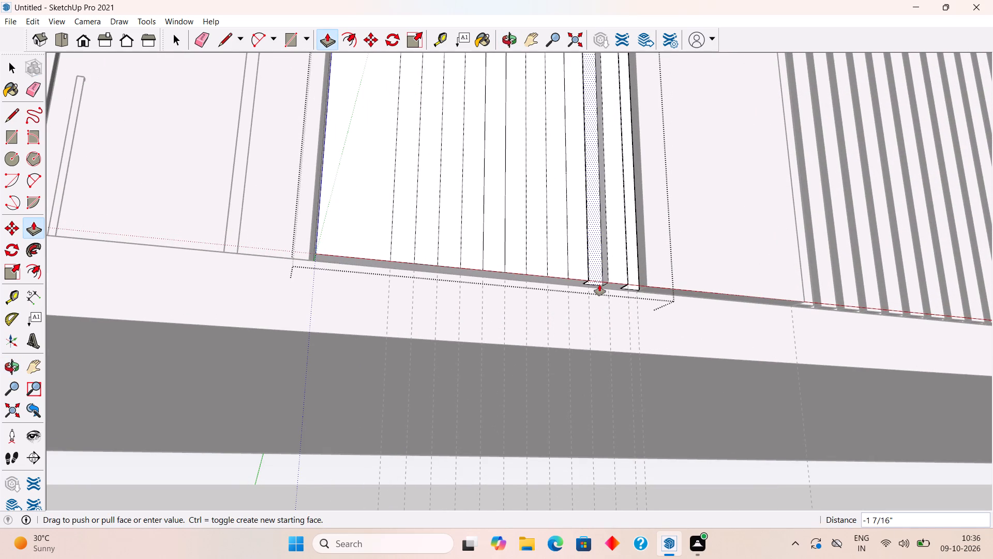
type("1.5\"")
key("Return")
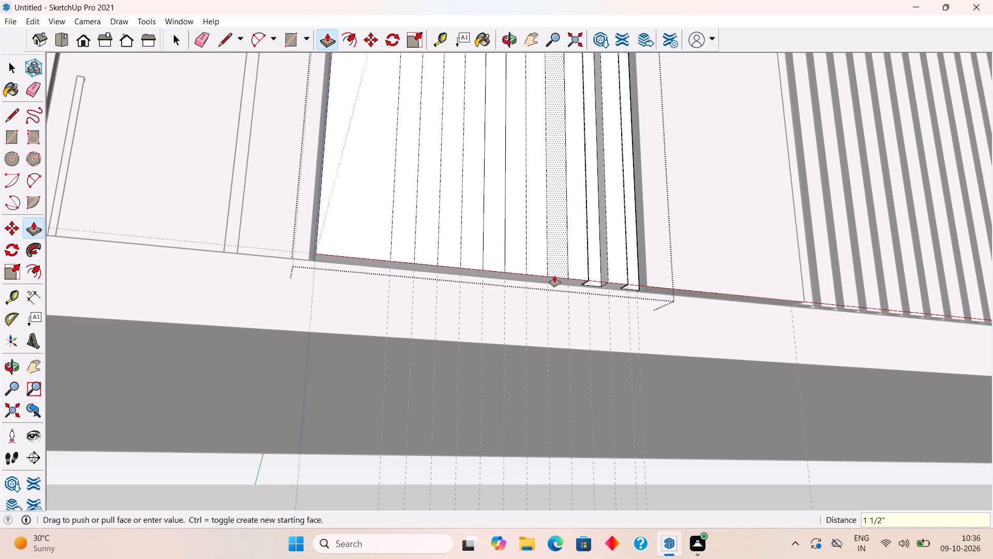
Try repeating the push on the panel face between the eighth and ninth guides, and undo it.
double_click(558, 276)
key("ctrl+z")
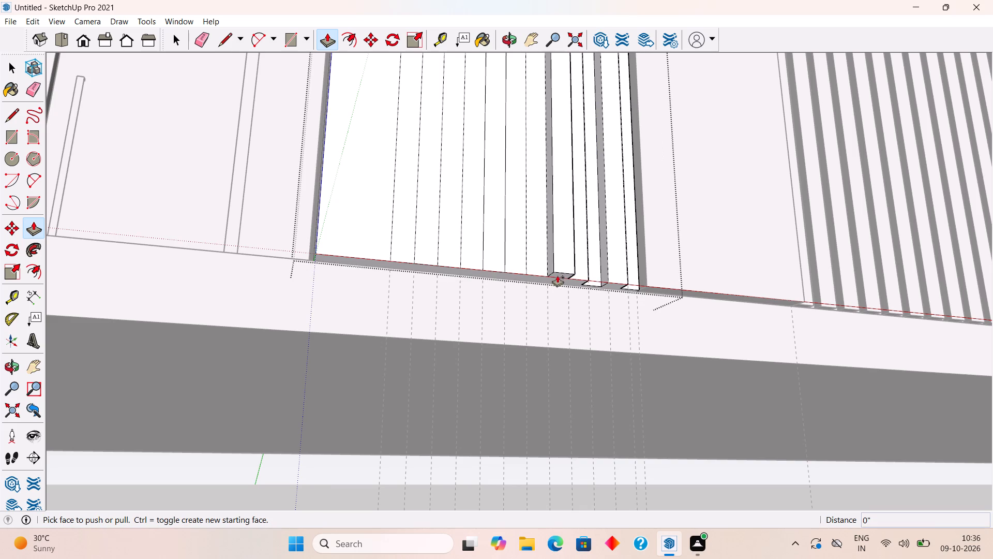
Push the strip faces between the first and second guides and between the third and fourth guides inward 1.5" each.
middle_click_drag(577, 283, 657, 333)
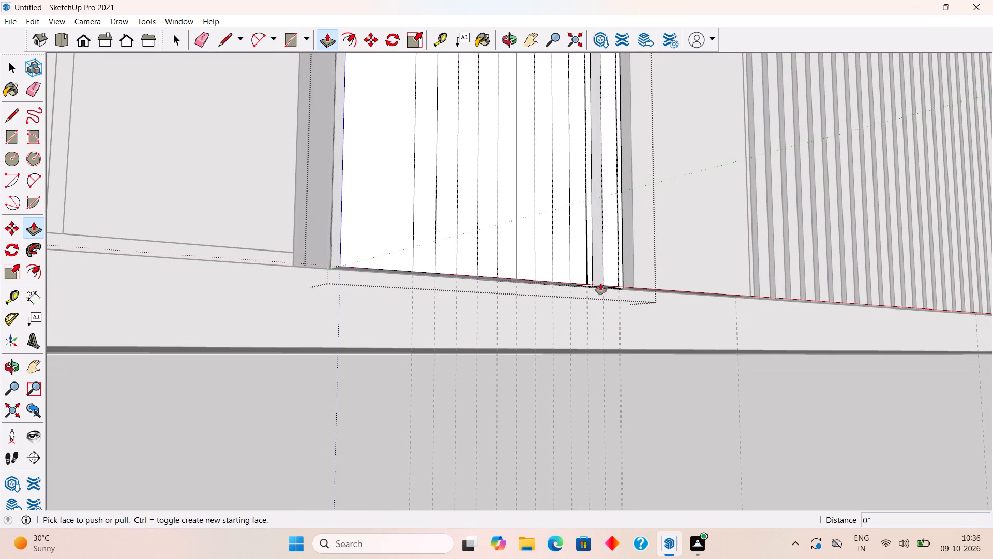
left_click(430, 269)
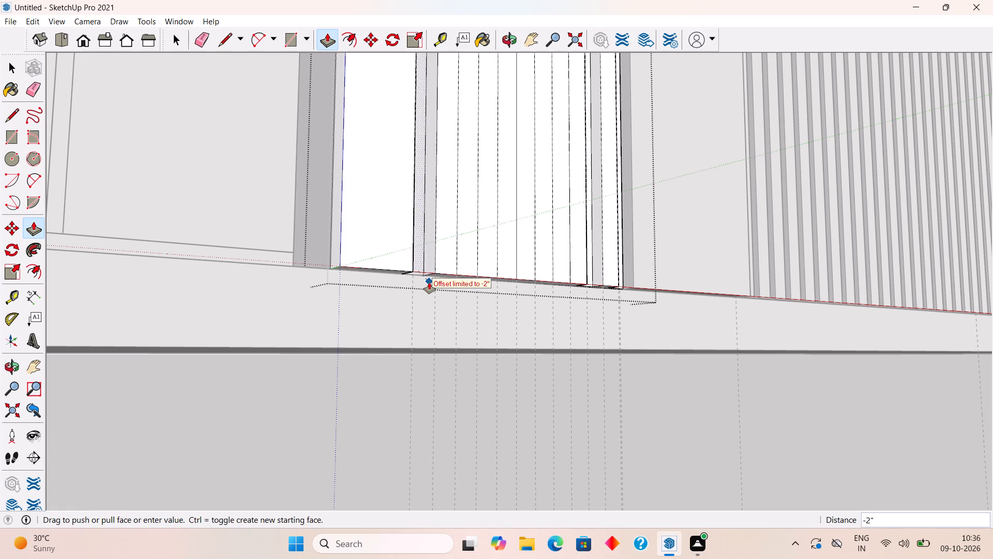
type("1.5\"")
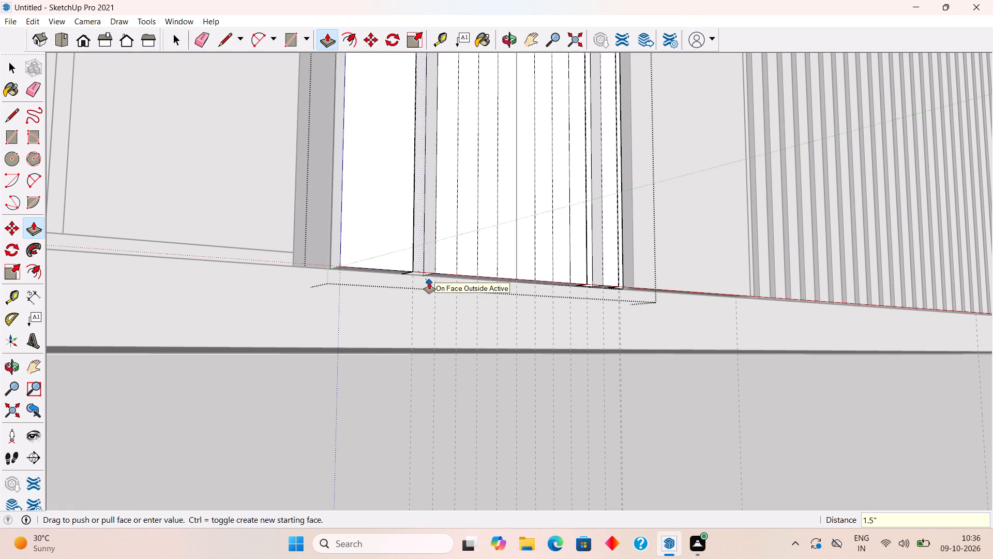
key("Return")
double_click(464, 269)
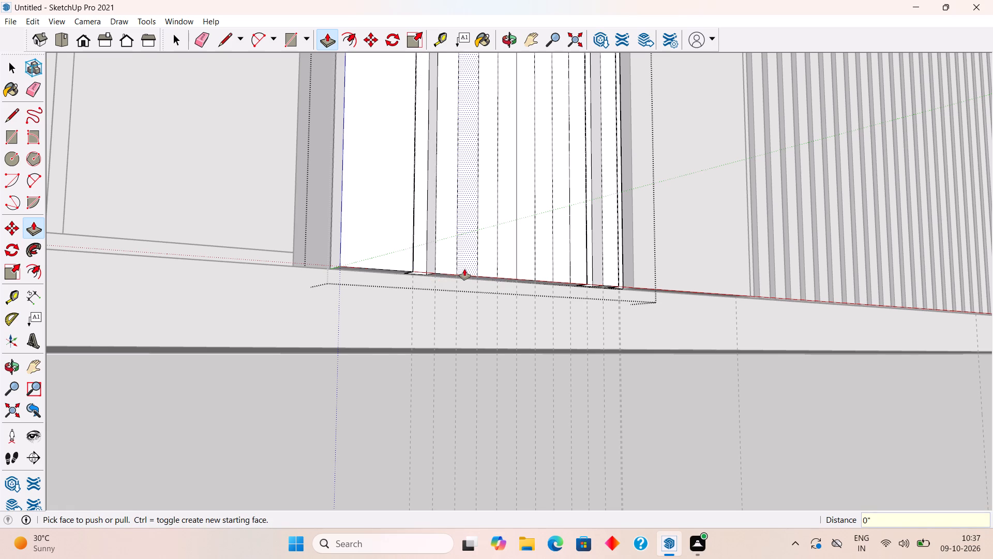
key("ctrl+z")
left_click(464, 269)
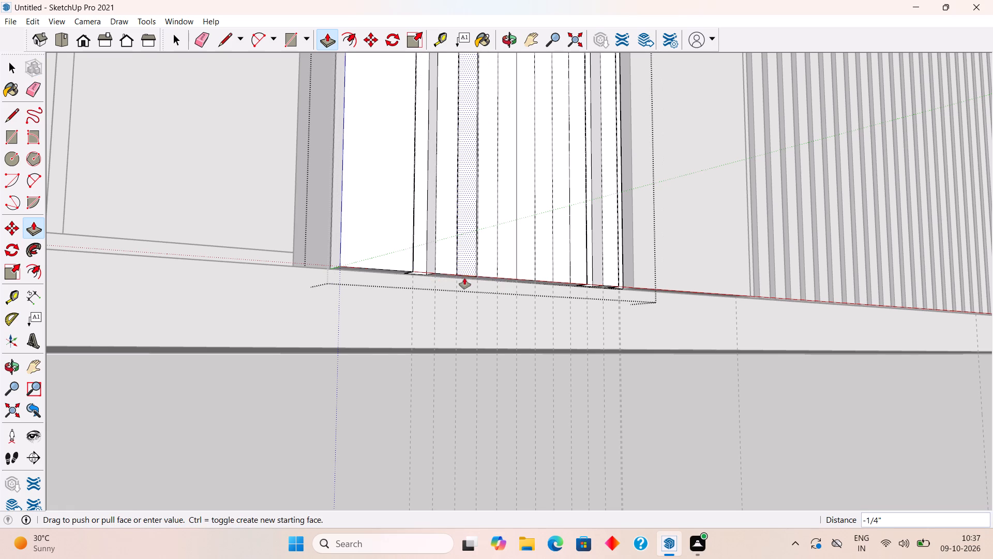
type("1.5\"")
key("Return")
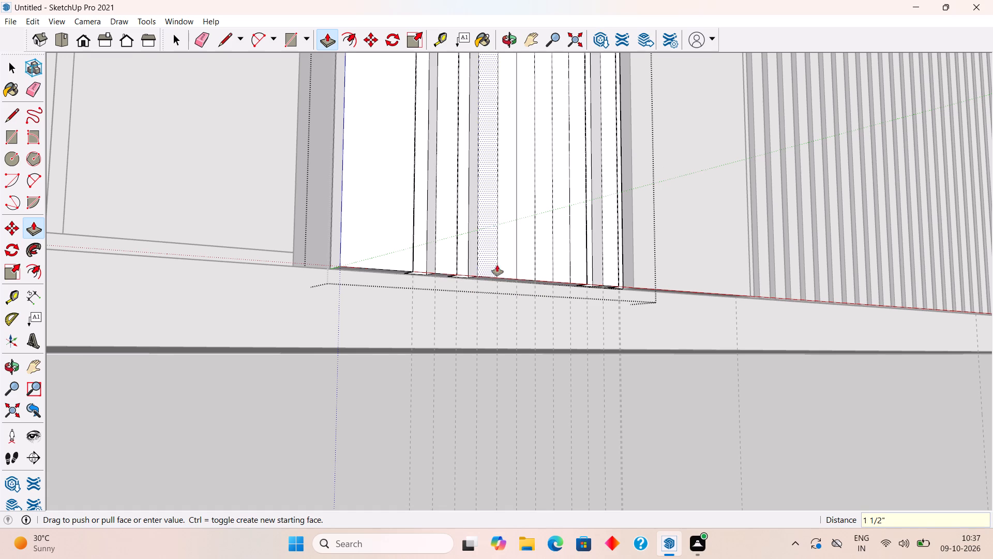
Push the strip faces between the fifth and sixth guides and between the seventh and eighth guides inward 1.5" each.
left_click(502, 264)
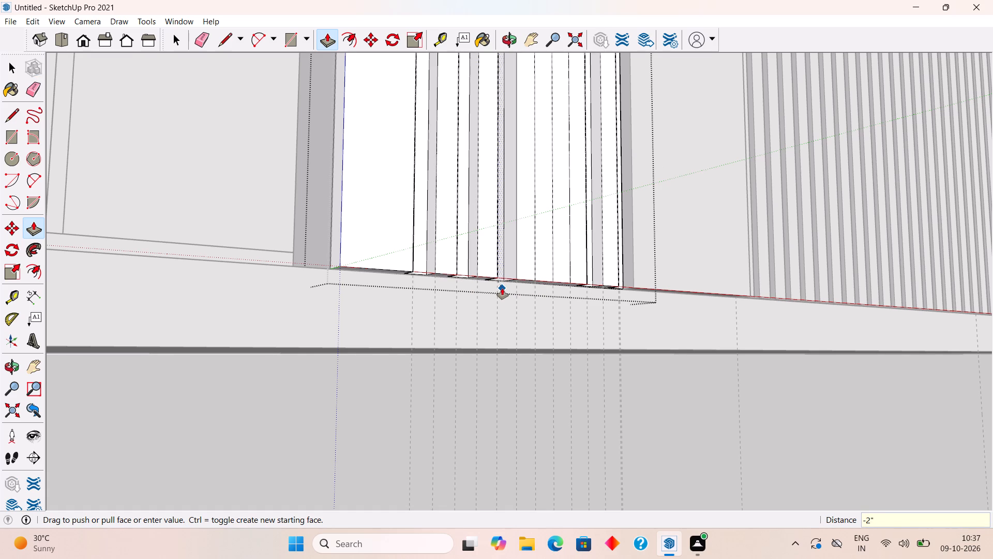
type("1.5\"")
key("Return")
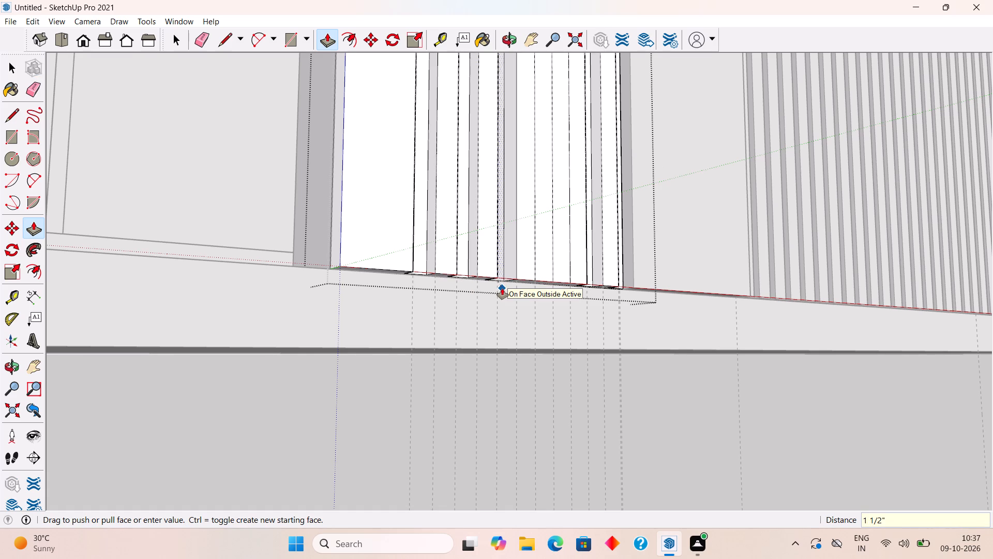
left_click(542, 270)
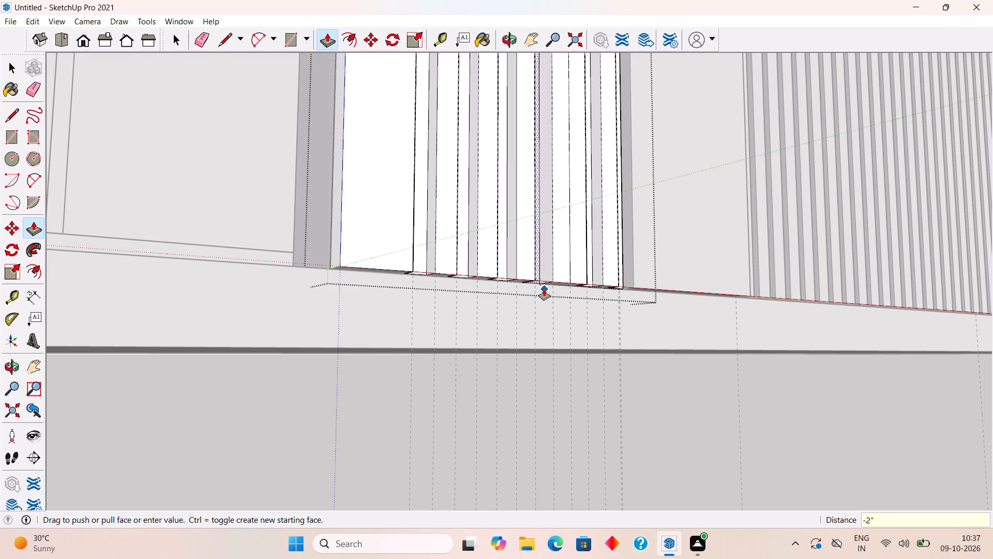
type("1.5\"")
key("Return")
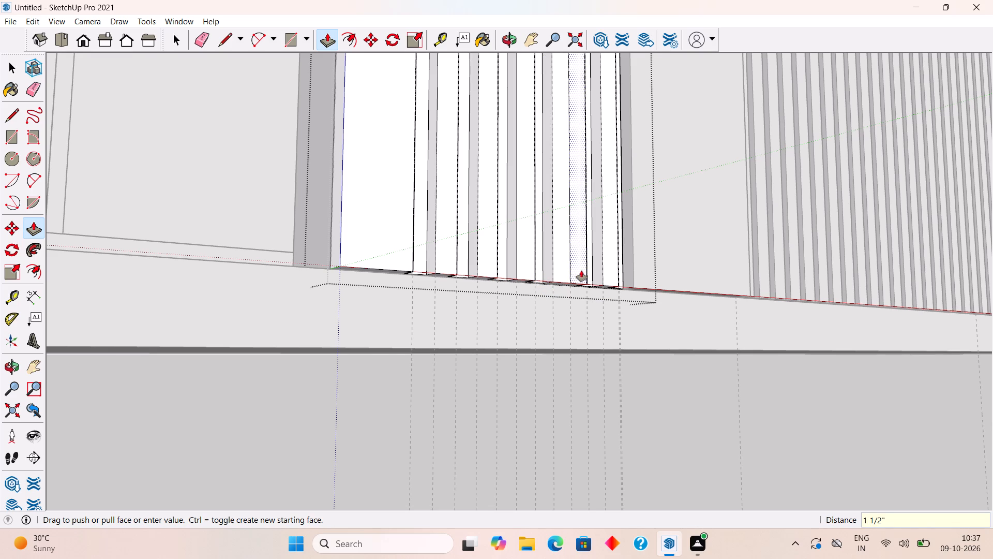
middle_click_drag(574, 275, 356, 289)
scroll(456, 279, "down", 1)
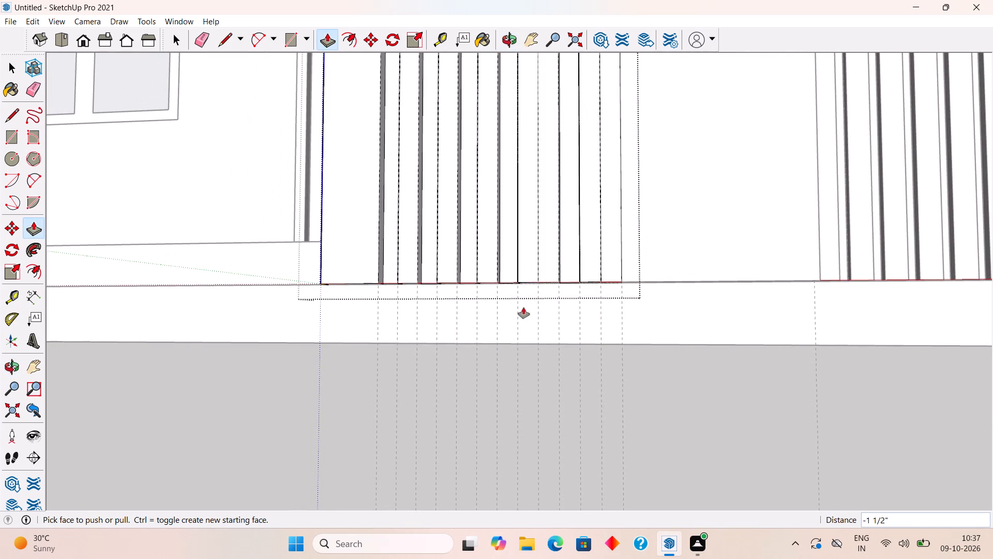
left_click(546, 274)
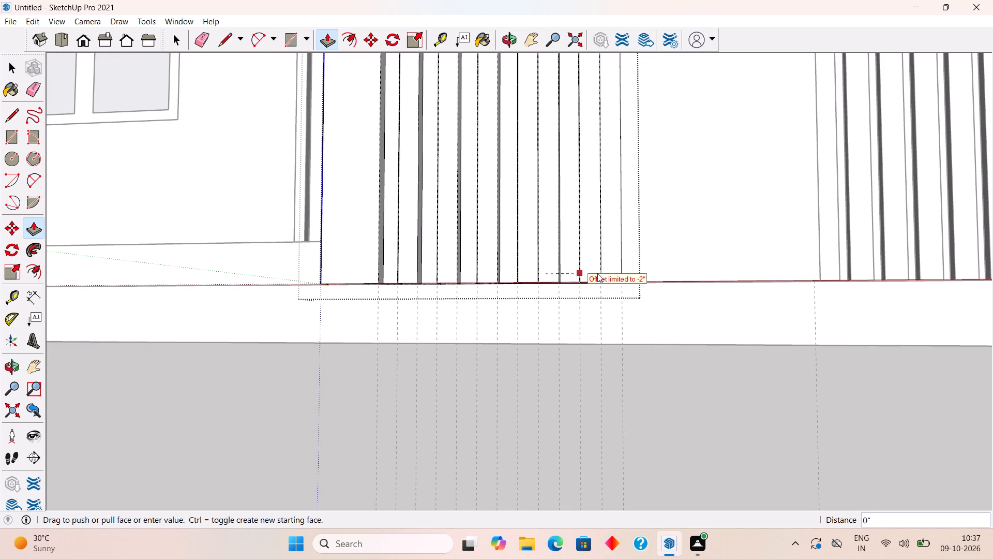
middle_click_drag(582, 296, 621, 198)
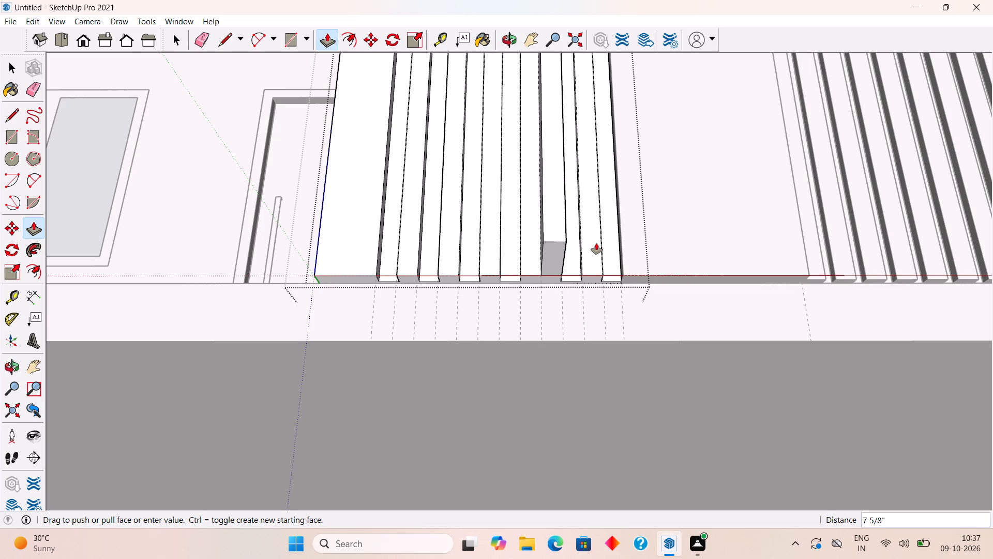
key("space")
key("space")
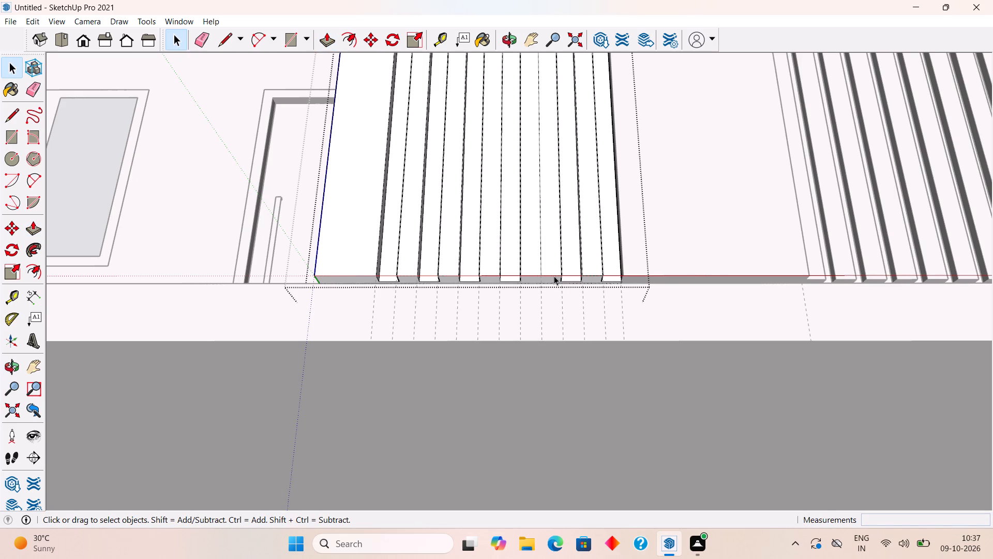
Push the strip between the ninth and tenth guides inward 1.5", and pull the one between the tenth and eleventh outward 1.5", flush with the panel front.
left_click(550, 266)
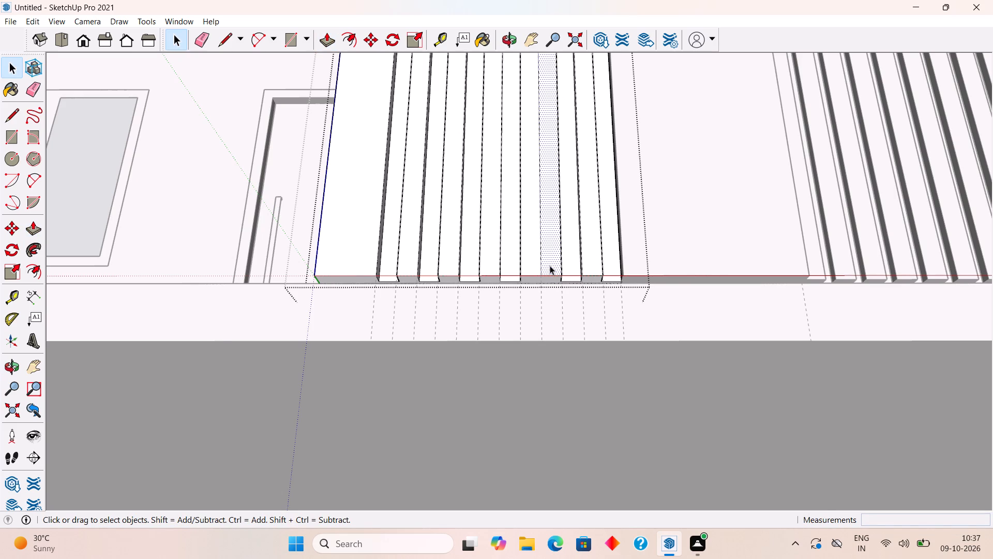
key("p")
left_click(550, 266)
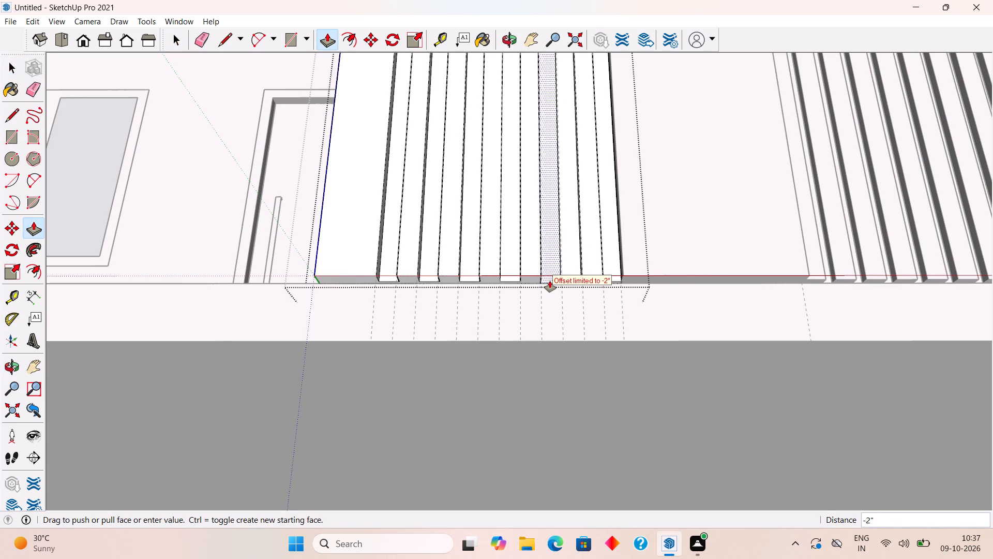
type("1.5\"")
key("Return")
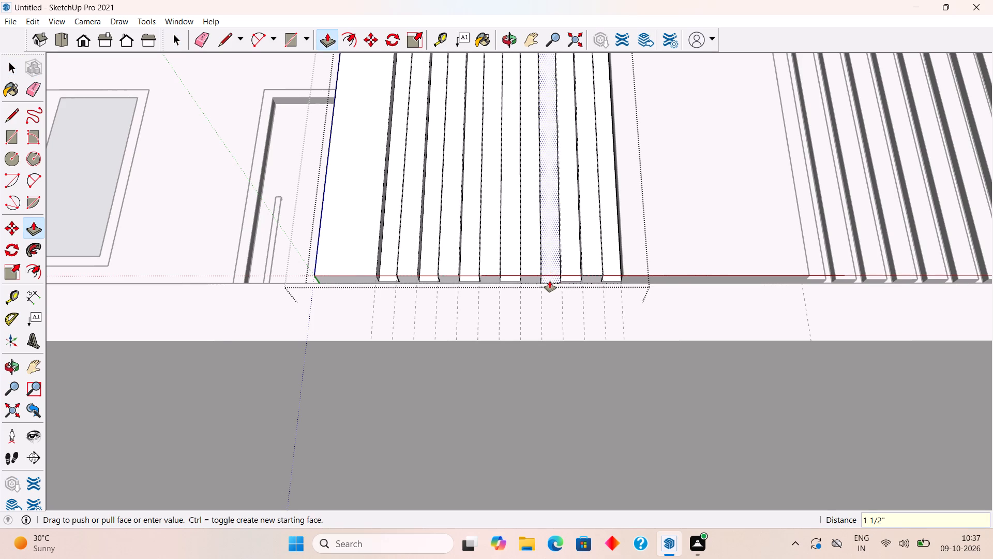
left_click(565, 243)
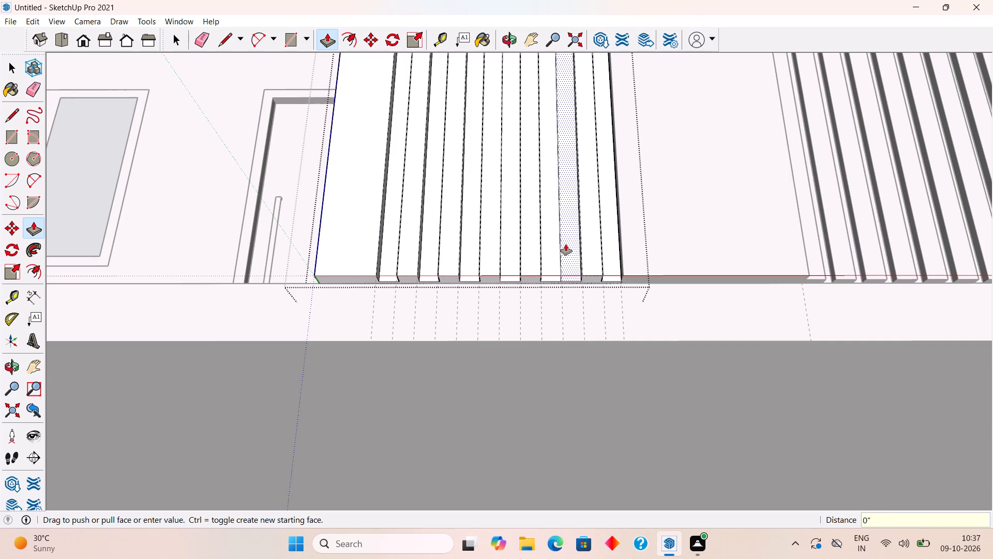
left_click(591, 275)
Push the strip between the eleventh and twelfth guides inward 1.5", pull the last strip outward 1.5" flush with the panel front, and close the group.
left_click(591, 269)
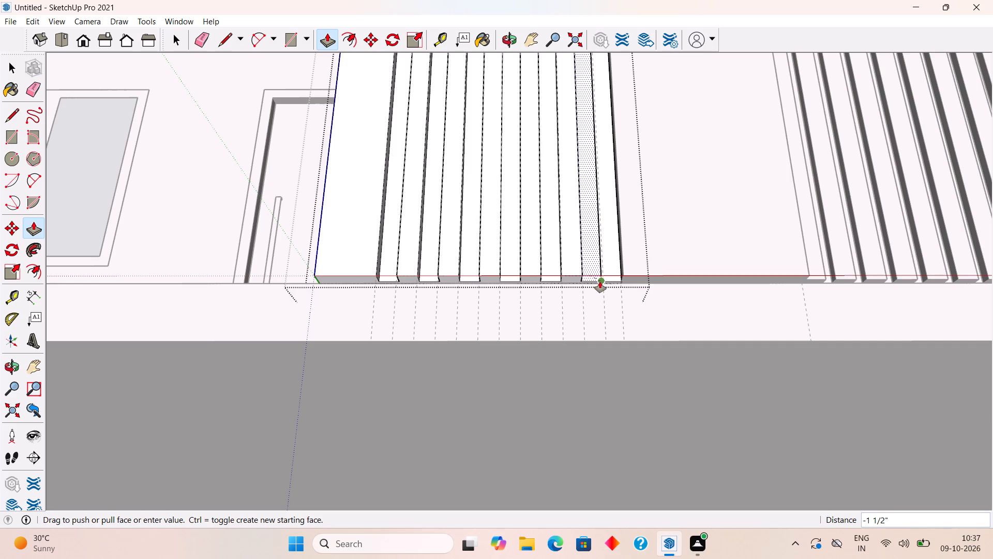
type("1.5\"")
key("Return")
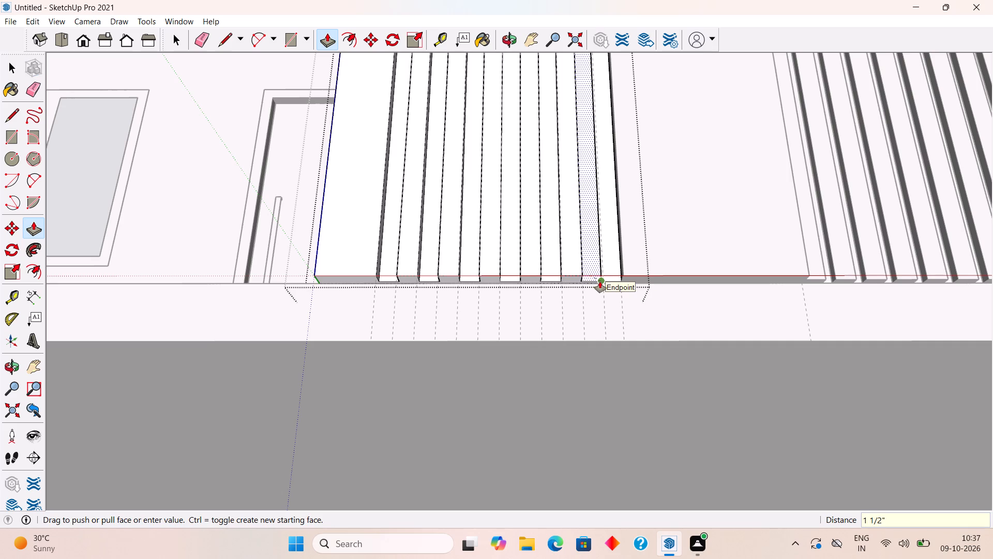
left_click(605, 279)
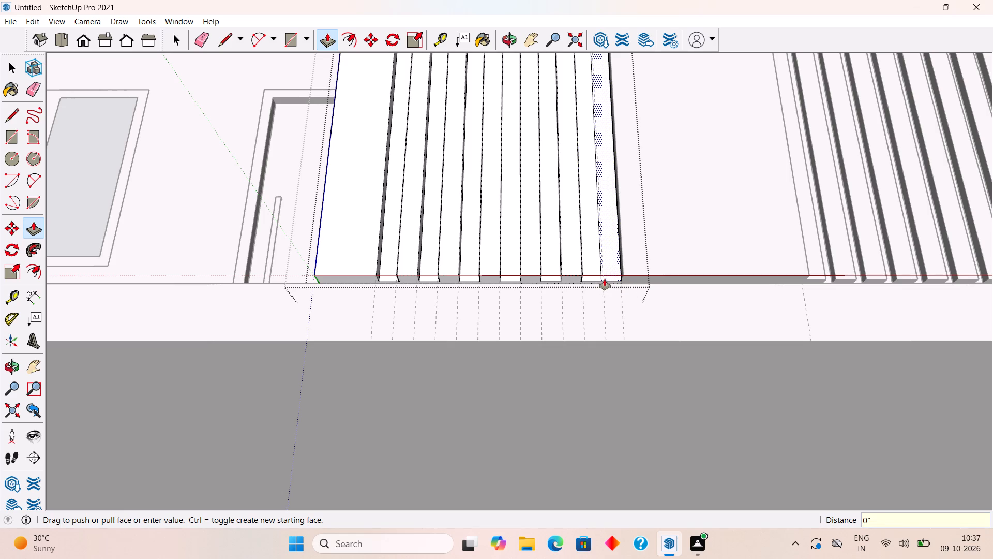
left_click(564, 273)
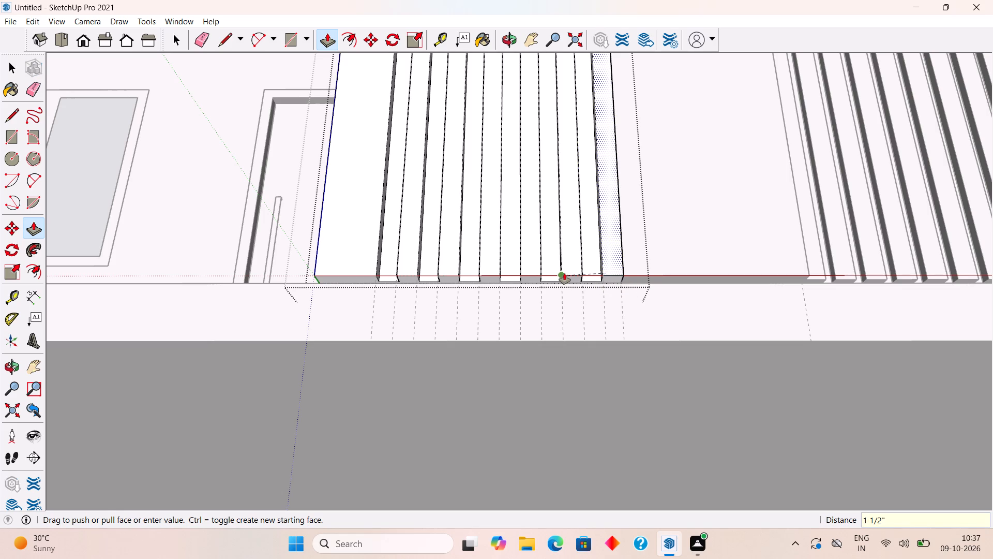
key("space")
scroll(634, 272, "down", 9)
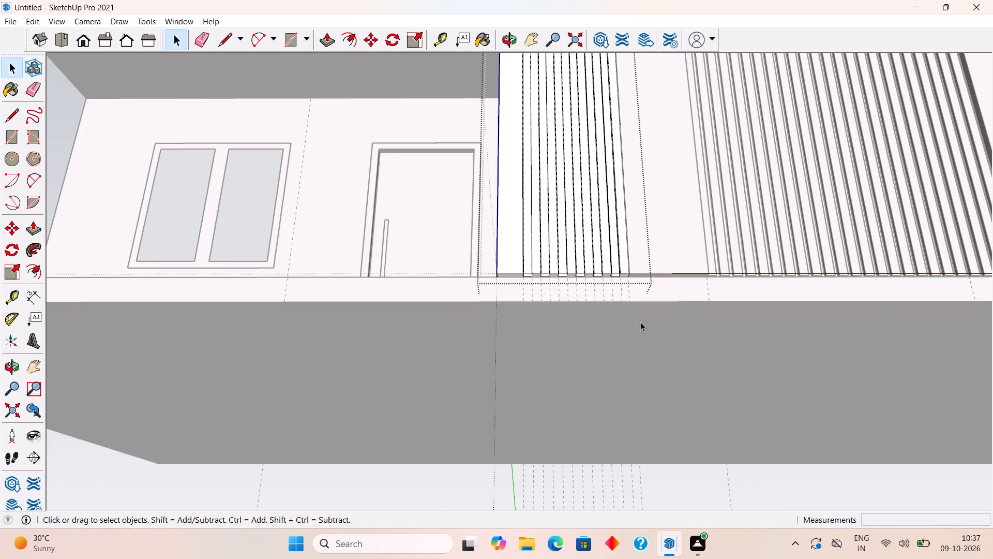
scroll(631, 262, "up", 5)
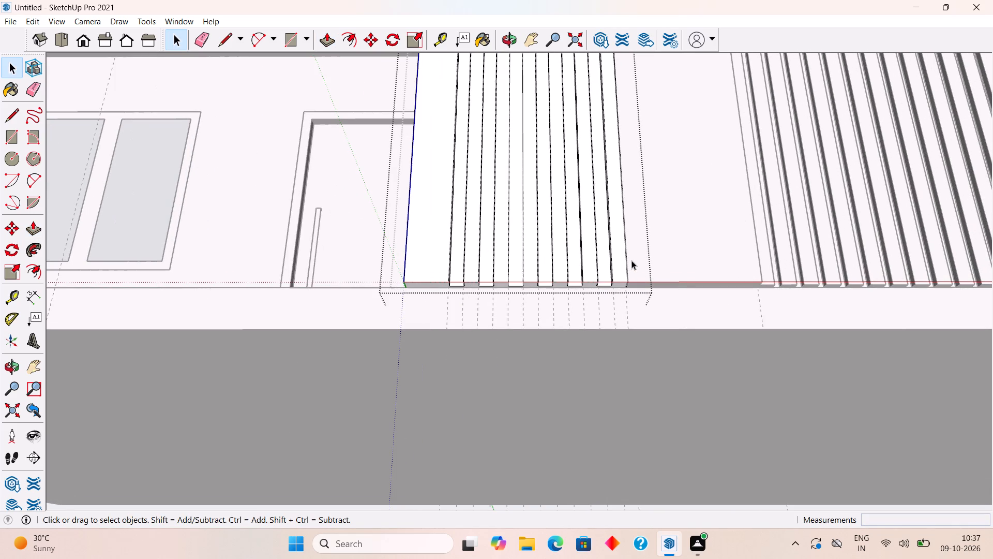
left_click(623, 278)
scroll(623, 278, "up", 10)
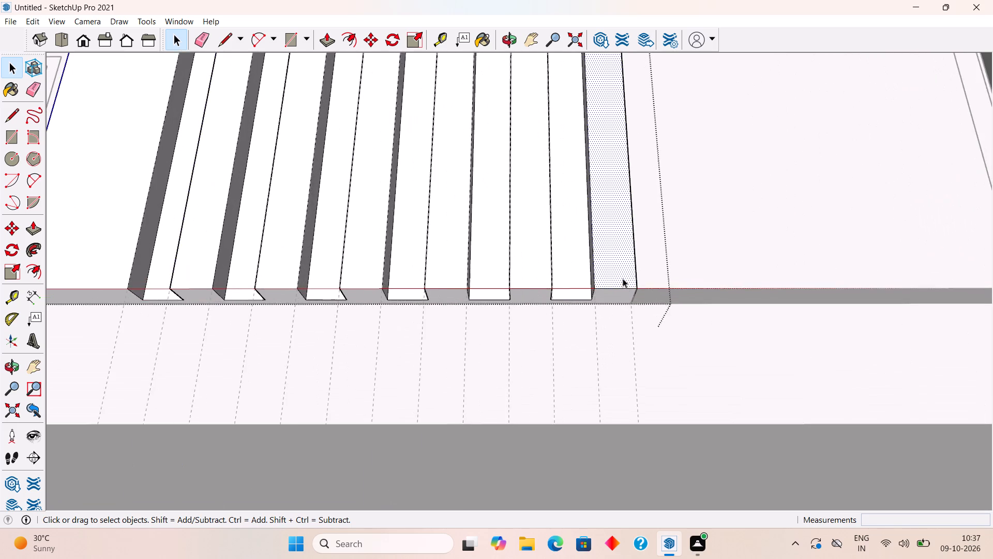
middle_click_drag(625, 282, 596, 305)
scroll(596, 305, "down", 4)
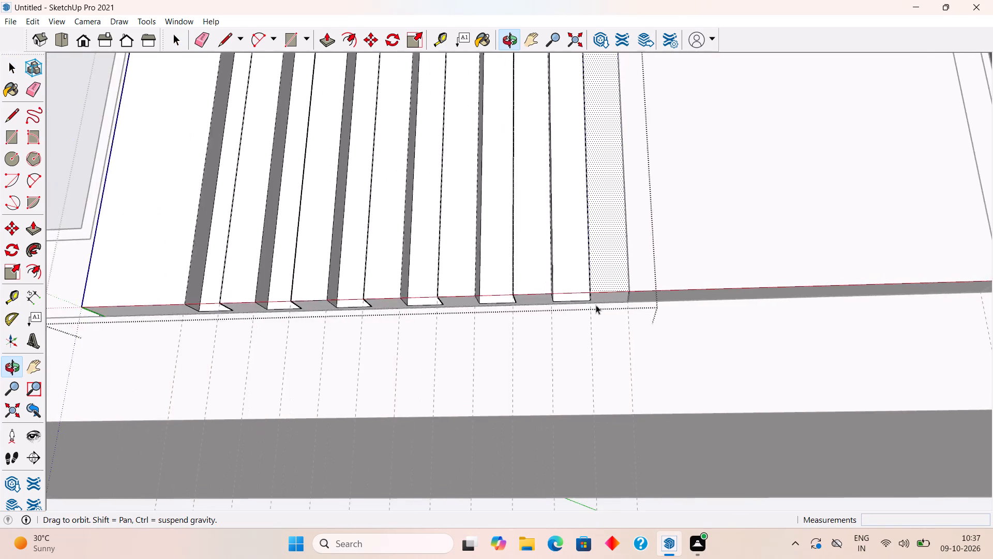
scroll(596, 305, "down", 17)
left_click(648, 458)
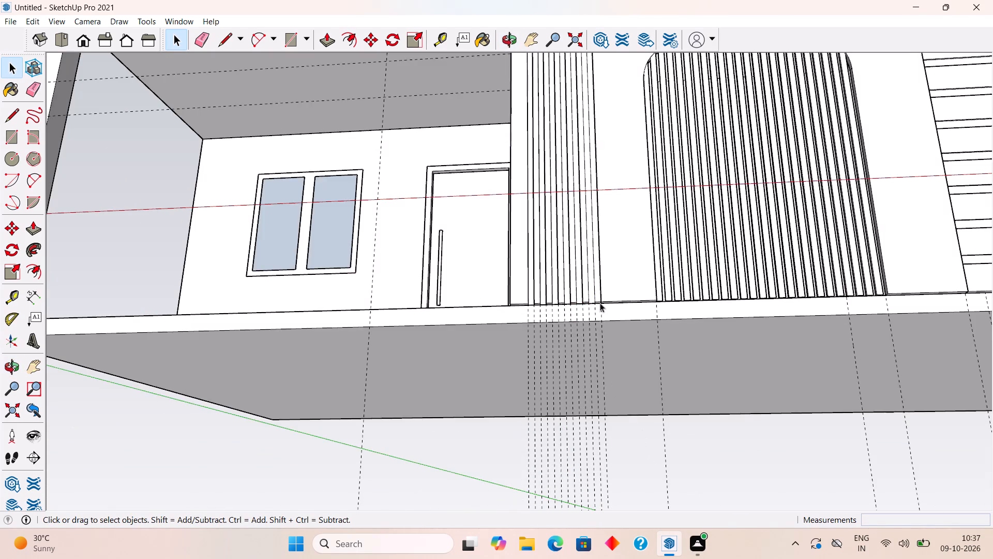
Copy the grooved panel group 30' along the red axis to the matching ground-floor wall corner of the second unit.
middle_click_drag(598, 281, 570, 397)
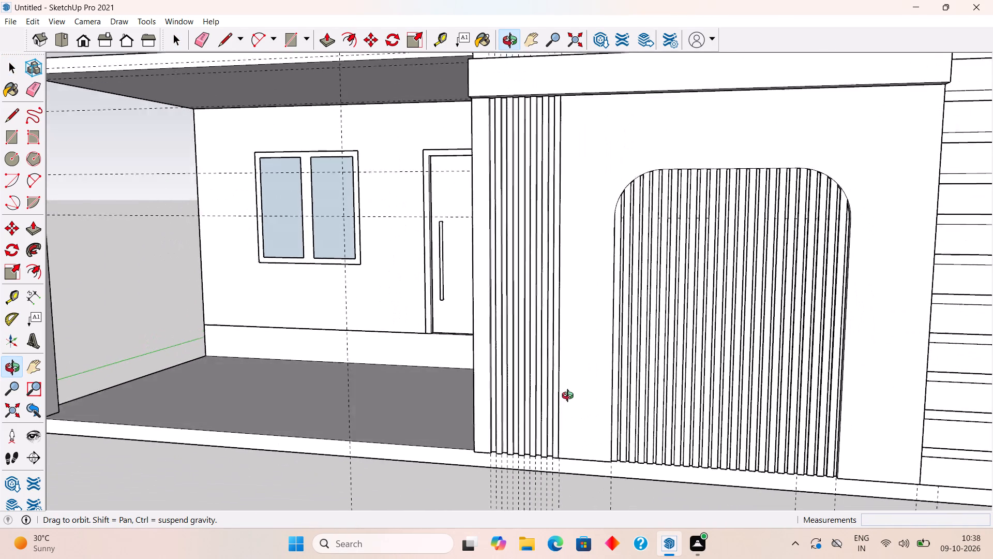
middle_click_drag(570, 397, 573, 392)
scroll(576, 391, "up", 1)
scroll(576, 391, "down", 5)
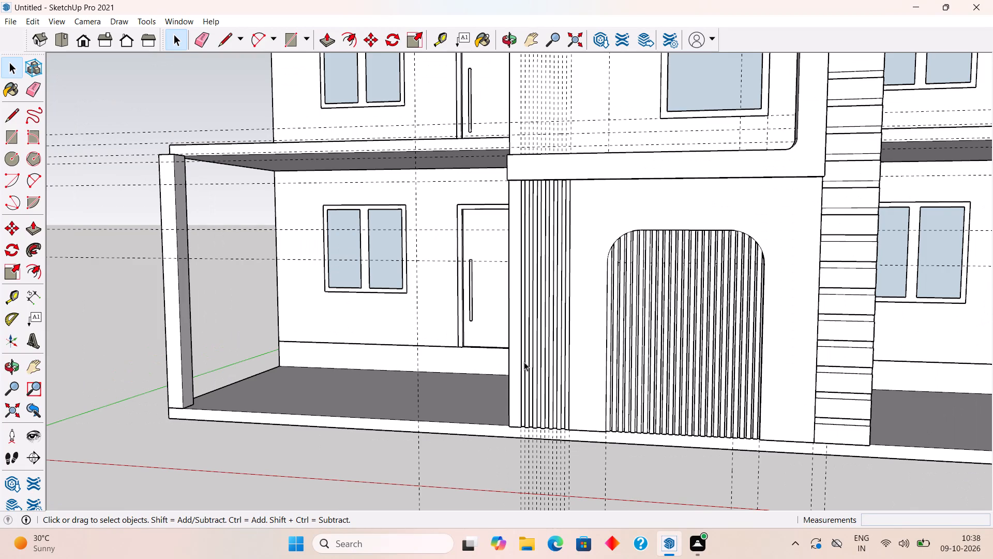
left_click(524, 362)
left_click(544, 357)
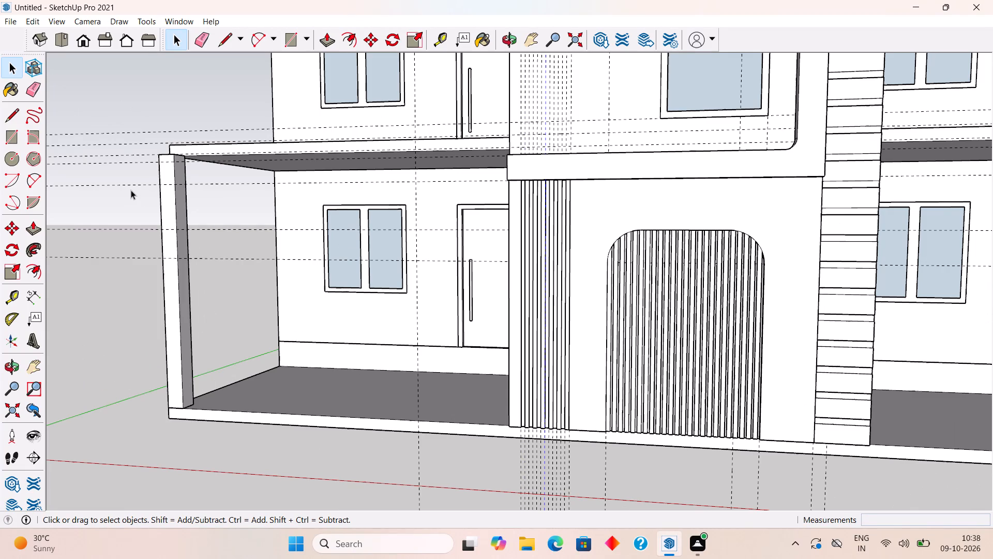
left_click(131, 190)
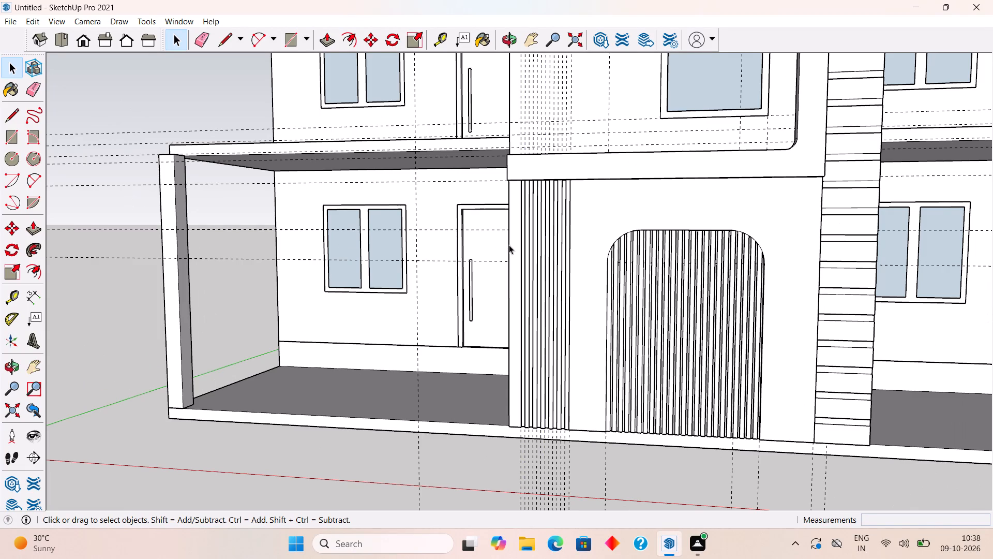
left_click(510, 246)
key("m")
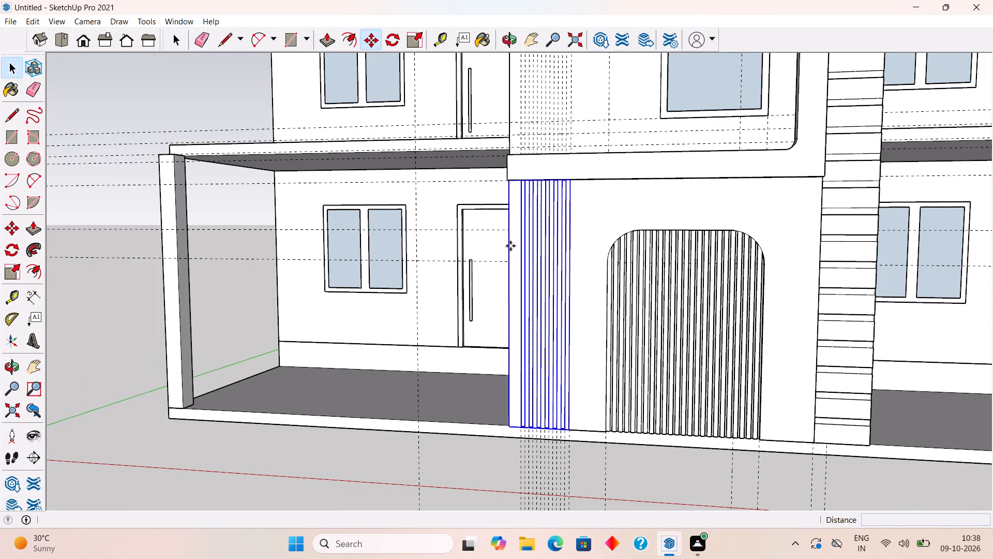
left_click(510, 246)
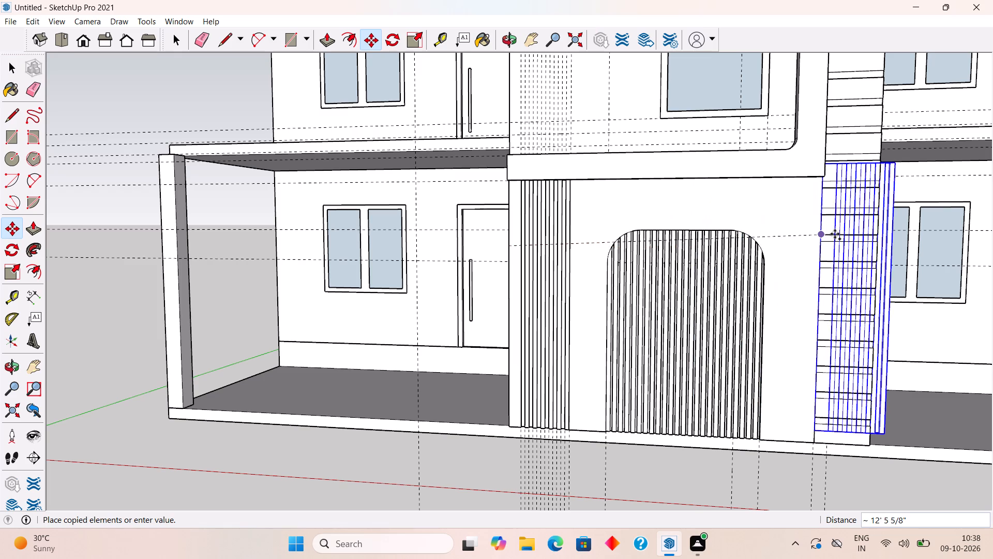
scroll(835, 234, "down", 20)
scroll(910, 223, "up", 5)
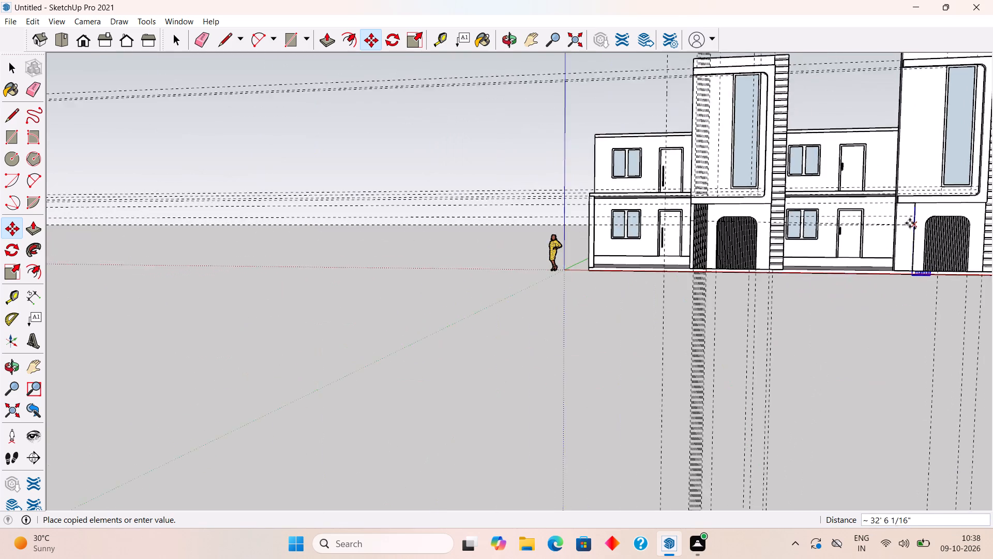
scroll(895, 224, "up", 8)
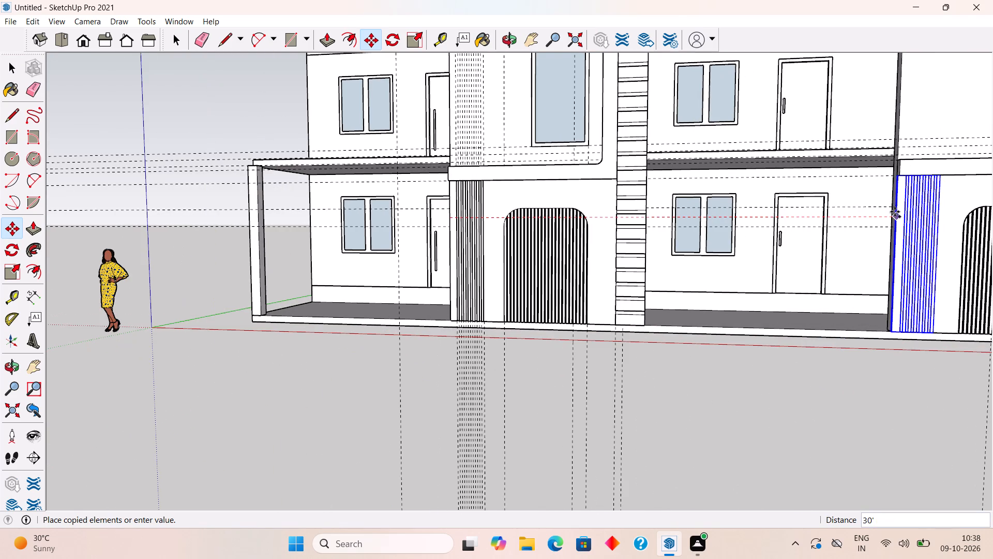
left_click(895, 212)
scroll(900, 271, "up", 5)
key("space")
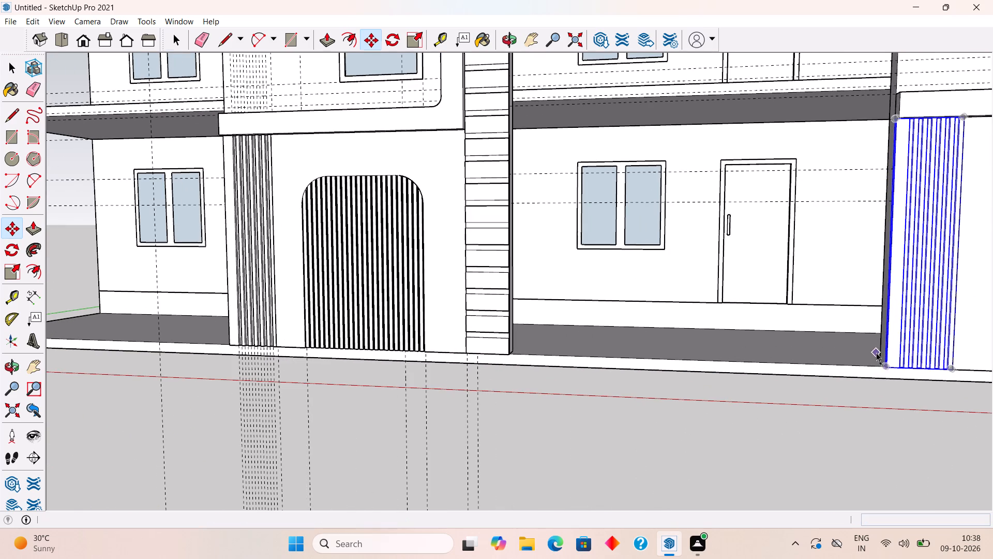
Examine the copied panel's base and side edges where they meet the second unit's wall beside the ribbed arched opening.
middle_click_drag(876, 448, 977, 437)
scroll(900, 345, "up", 17)
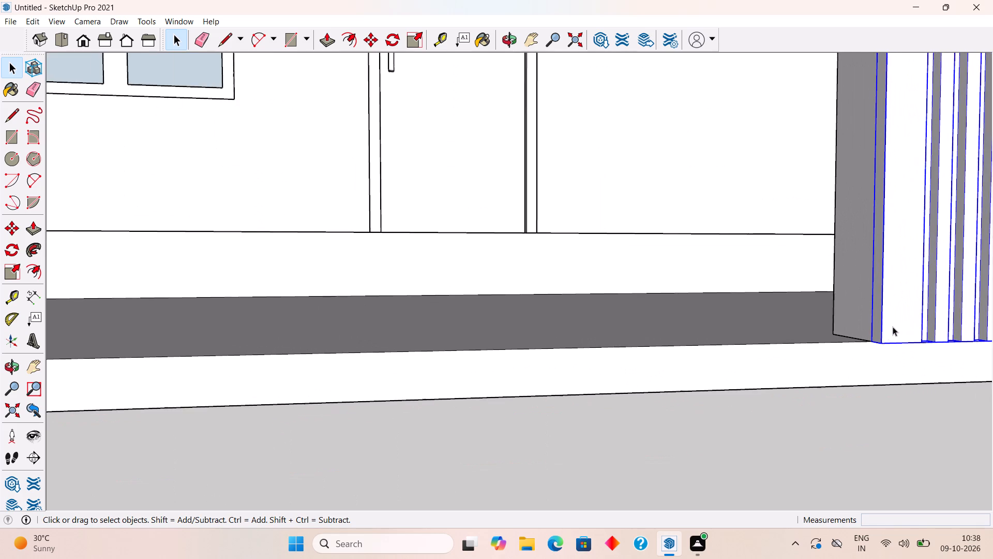
middle_click_drag(677, 308, 415, 307)
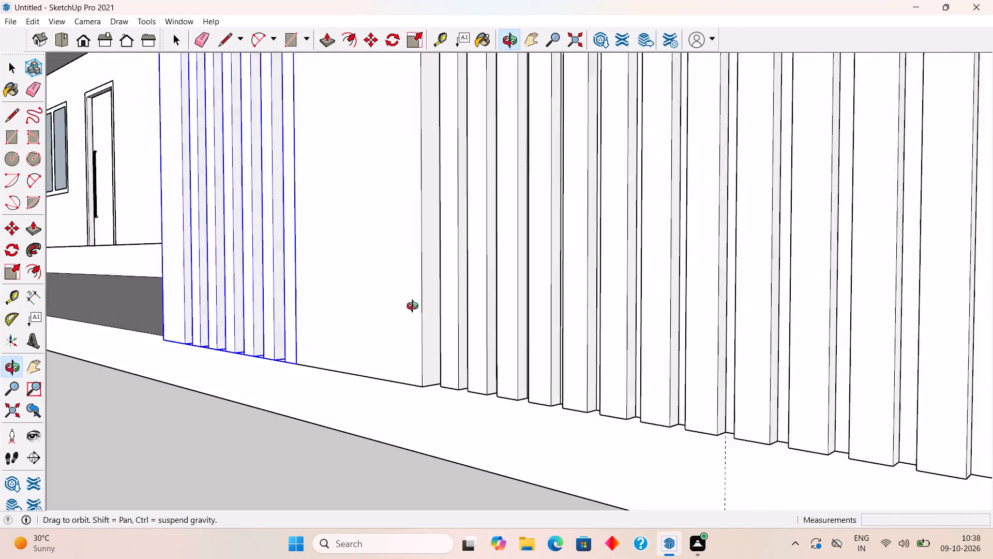
middle_click_drag(415, 307, 414, 307)
scroll(334, 359, "up", 12)
middle_click_drag(283, 367, 559, 345)
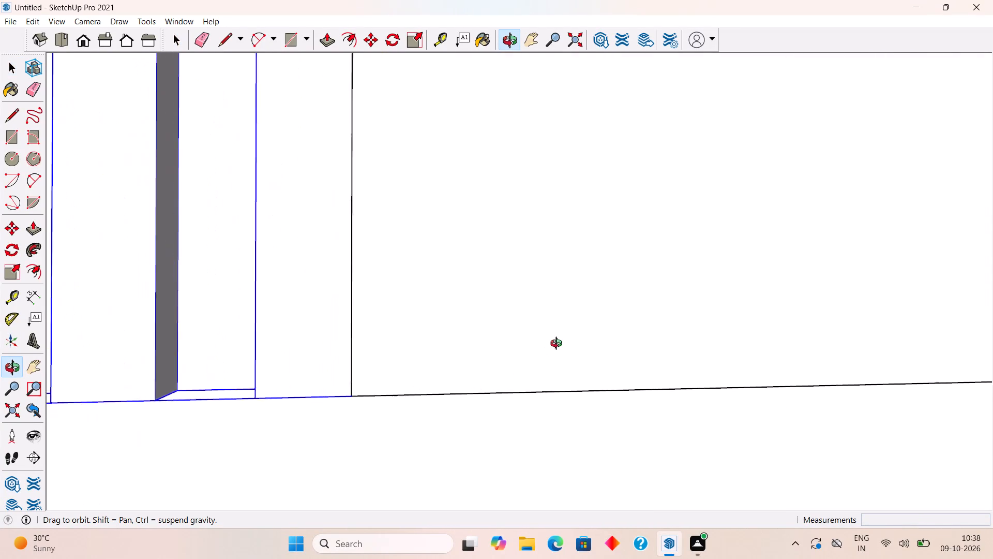
middle_click_drag(559, 345, 562, 343)
scroll(562, 343, "down", 9)
key("space")
scroll(563, 344, "down", 20)
scroll(563, 344, "down", 5)
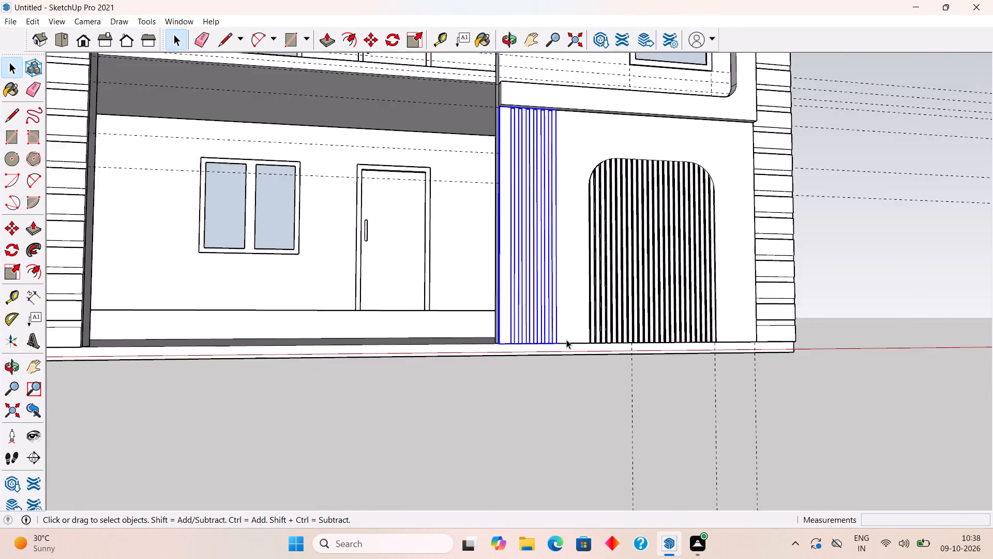
scroll(566, 340, "down", 7)
left_click(553, 435)
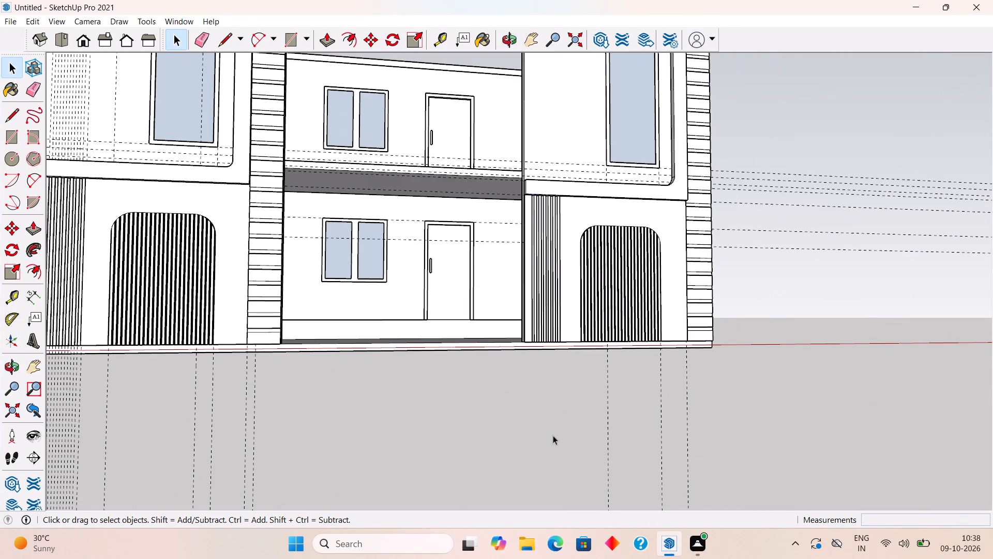
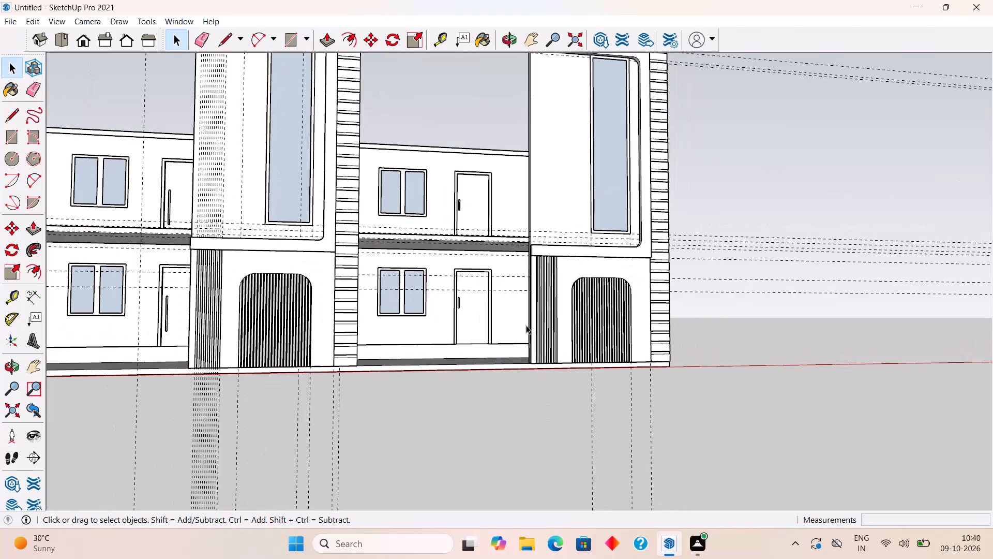
Delete the dense row of closely spaced vertical guides above the slatted panel on the first tower.
scroll(524, 323, "down", 8)
middle_click_drag(503, 236, 501, 292)
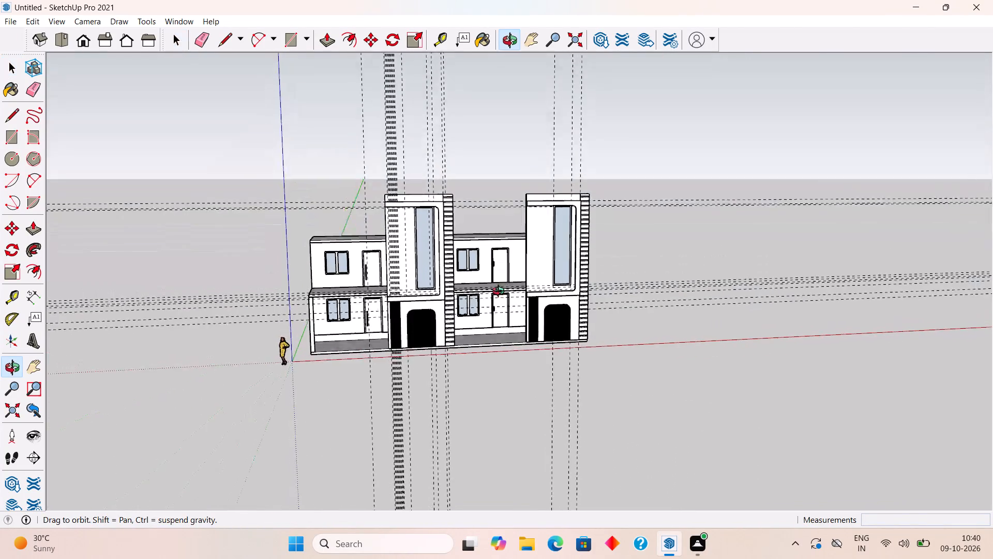
middle_click_drag(501, 292, 501, 306)
scroll(275, 296, "up", 7)
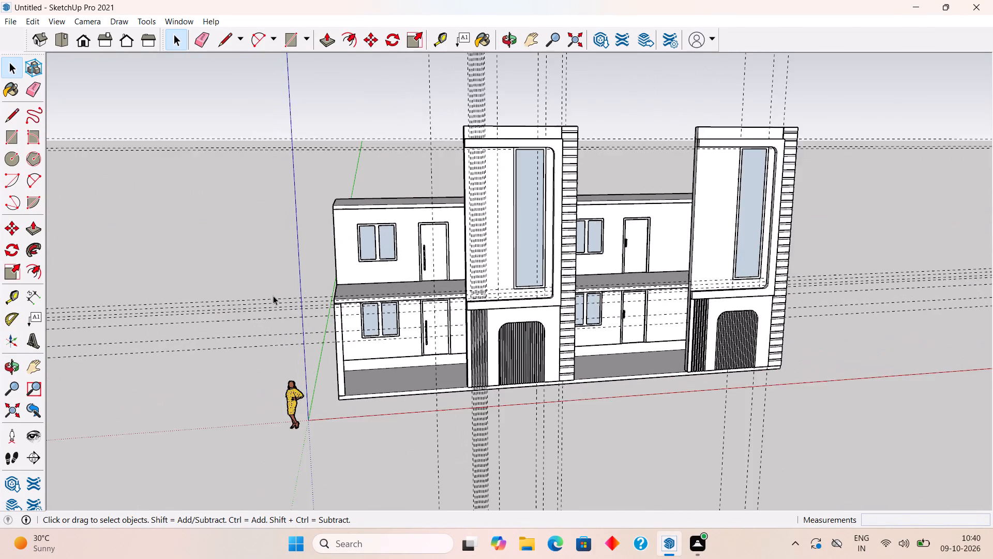
scroll(273, 296, "up", 1)
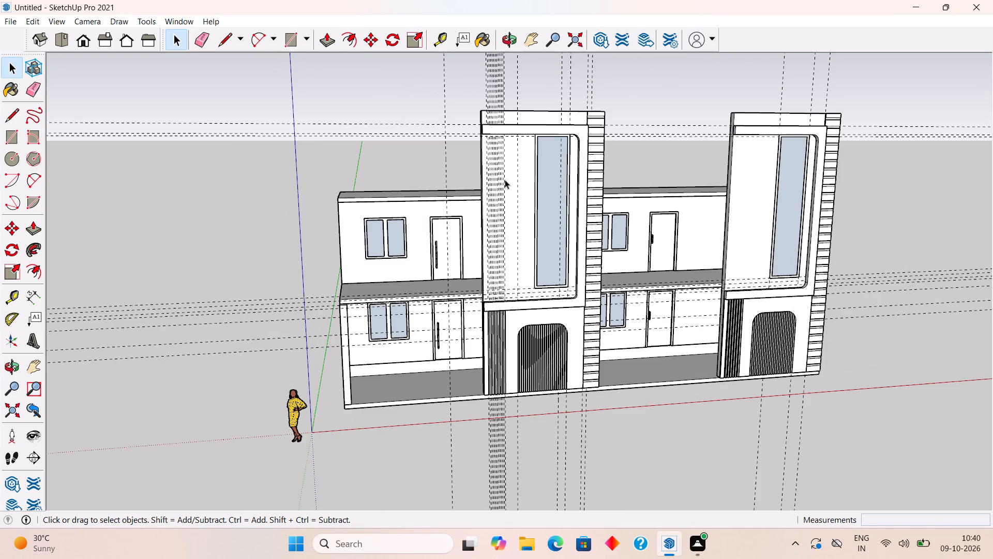
scroll(505, 180, "up", 1)
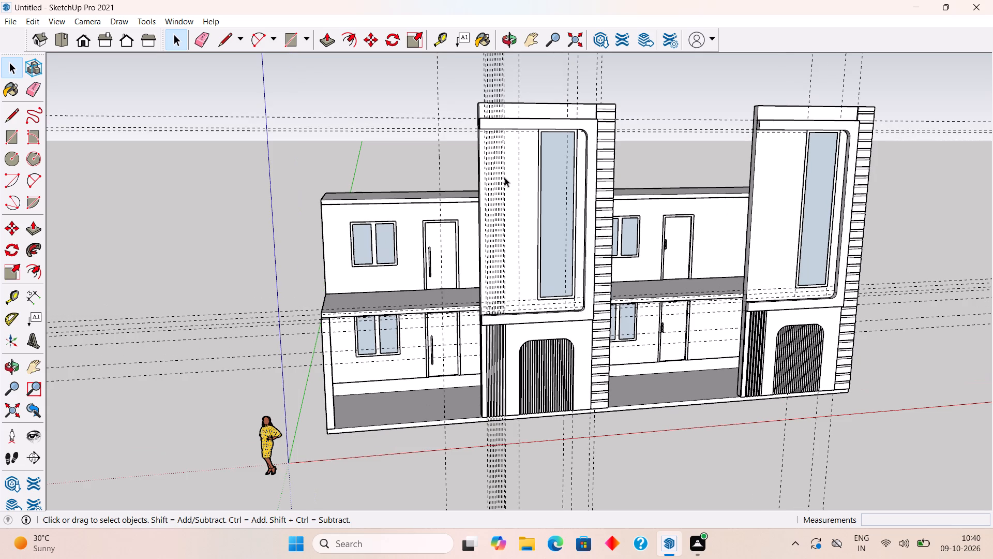
scroll(511, 76, "up", 1)
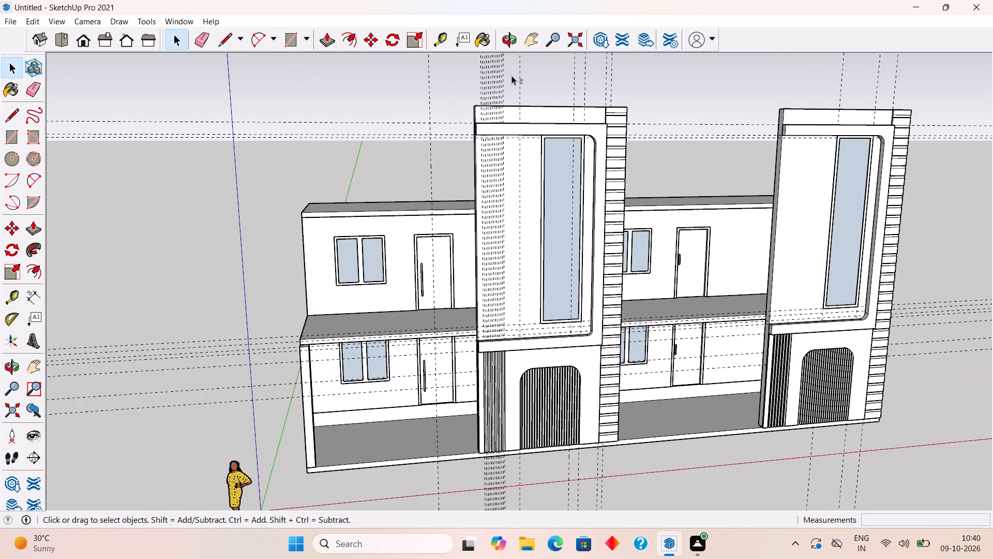
middle_click_drag(511, 76, 510, 260, "shift")
scroll(499, 205, "up", 12, "shift")
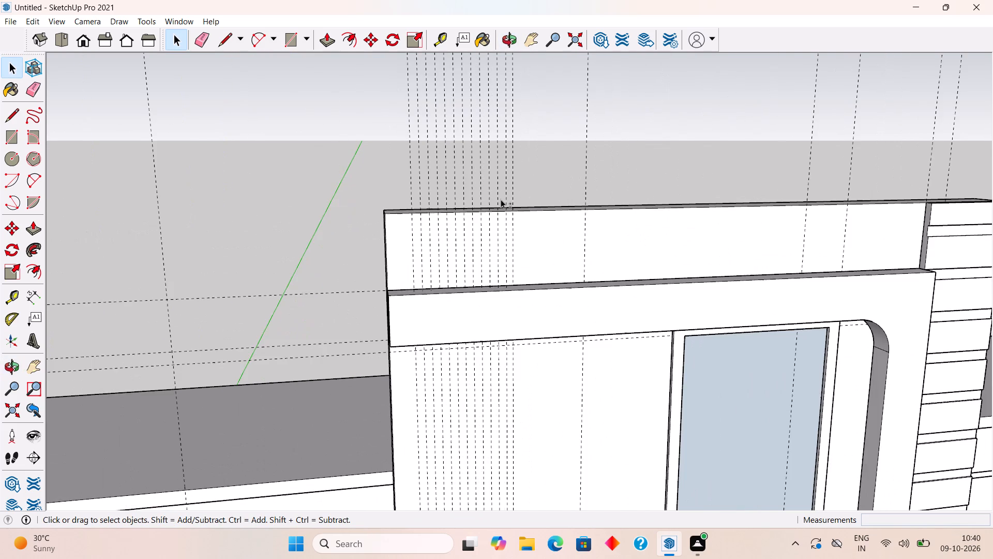
scroll(501, 199, "up", 4, "shift")
scroll(501, 199, "down", 3, "shift")
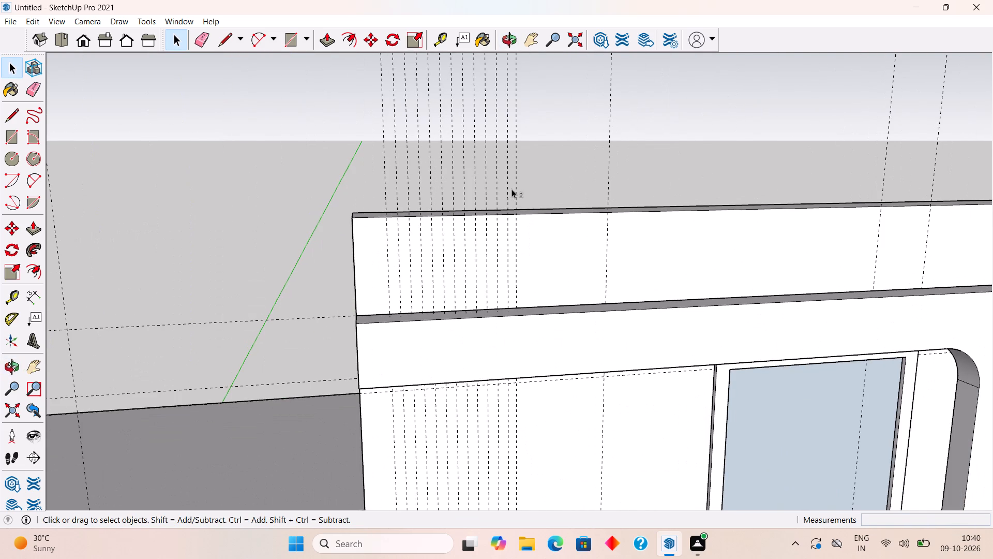
left_click_drag(511, 189, 390, 164, "shift")
left_click_drag(390, 164, 390, 163, "shift")
left_click_drag(390, 163, 371, 166, "shift")
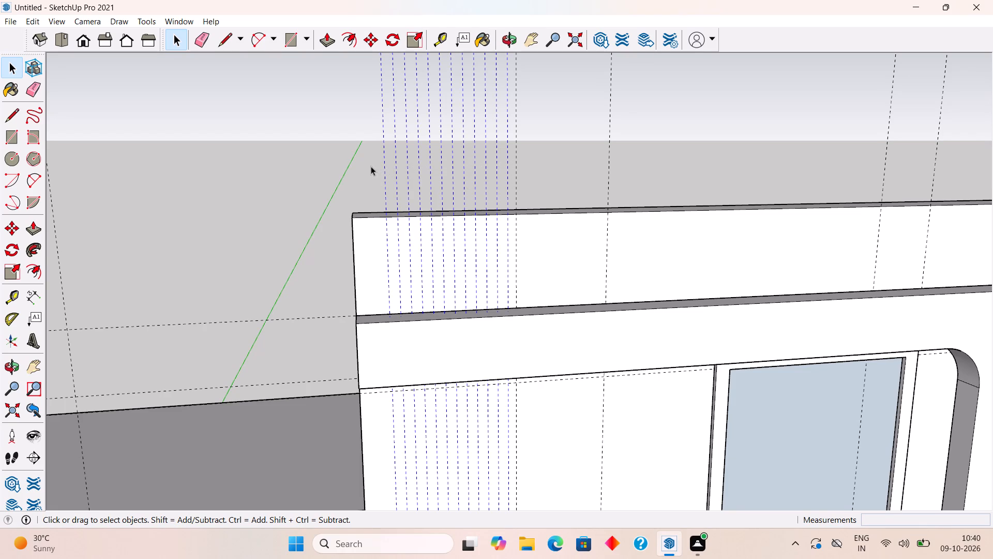
key("Delete")
Delete the group of horizontal guides crossing the facade around the first-floor slab level.
scroll(371, 166, "down", 20)
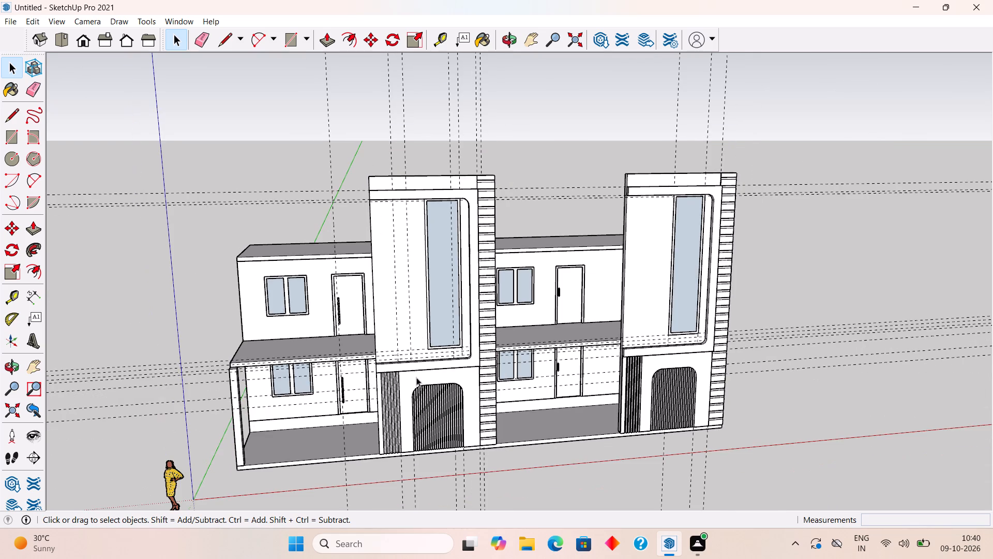
middle_click_drag(416, 379, 473, 334)
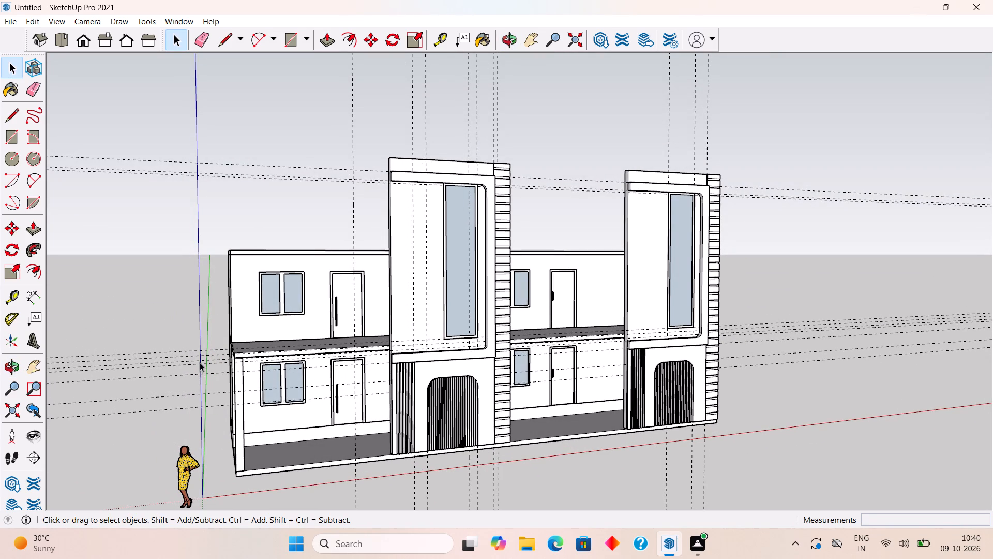
left_click_drag(163, 338, 184, 387)
left_click_drag(184, 387, 169, 351)
left_click_drag(169, 351, 165, 337)
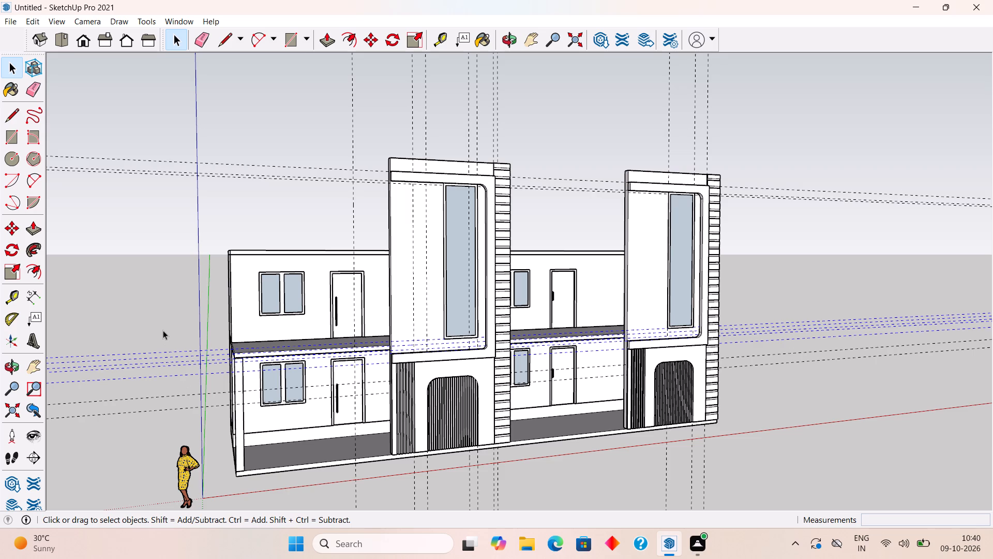
key("Delete")
Delete the vertical guides along the first tower's tall window and its banded cladding strip.
scroll(172, 358, "down", 3)
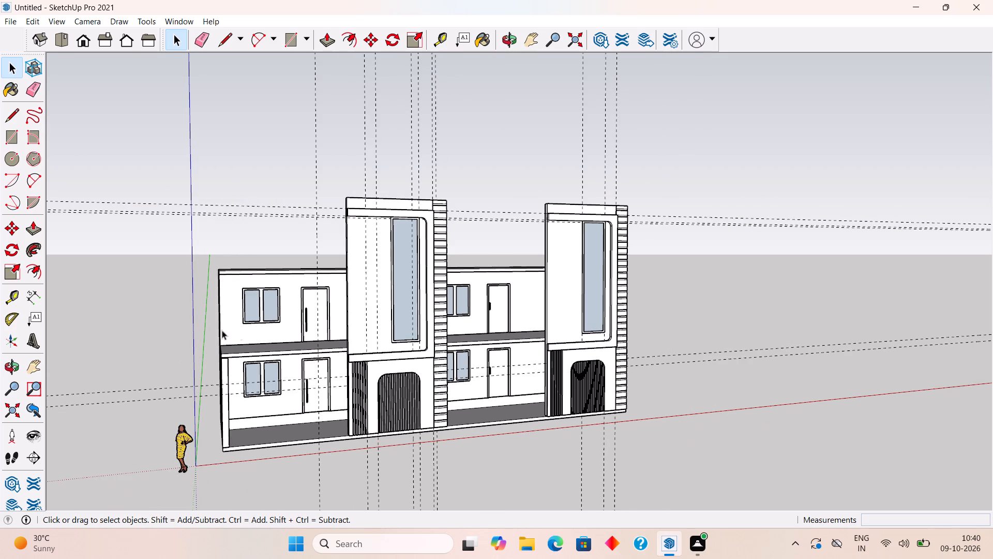
left_click_drag(430, 476, 407, 487)
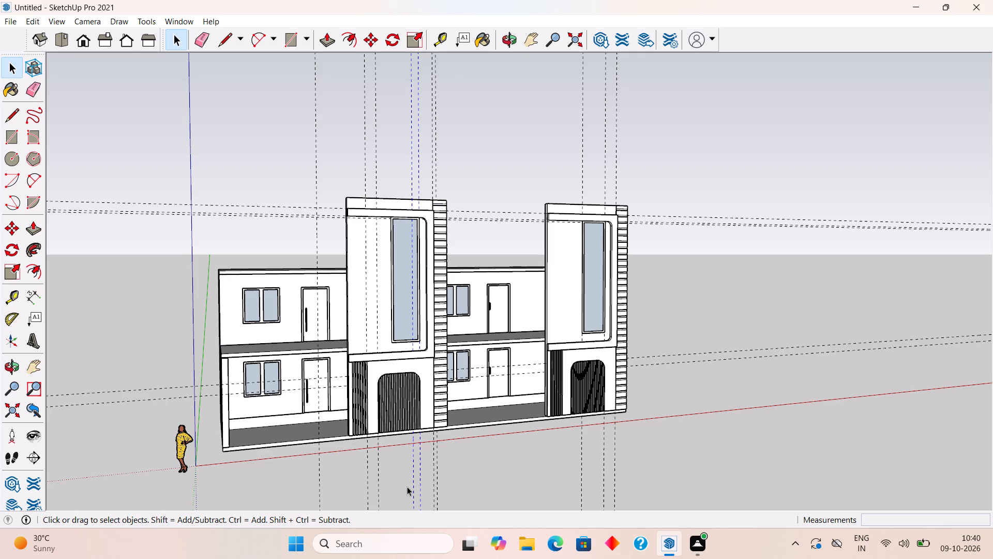
key("Delete")
middle_click_drag(338, 428, 337, 428)
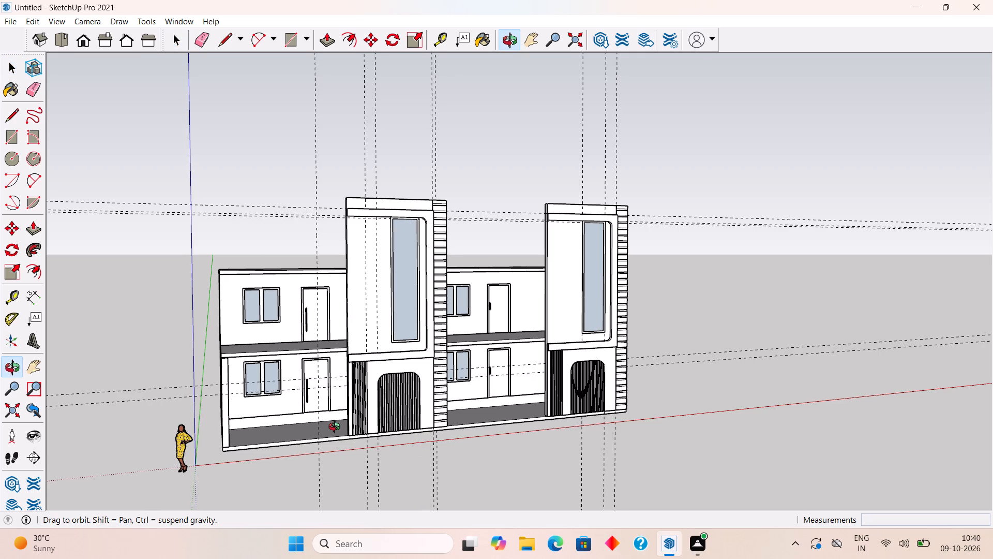
middle_click_drag(337, 428, 190, 415)
scroll(379, 470, "up", 11)
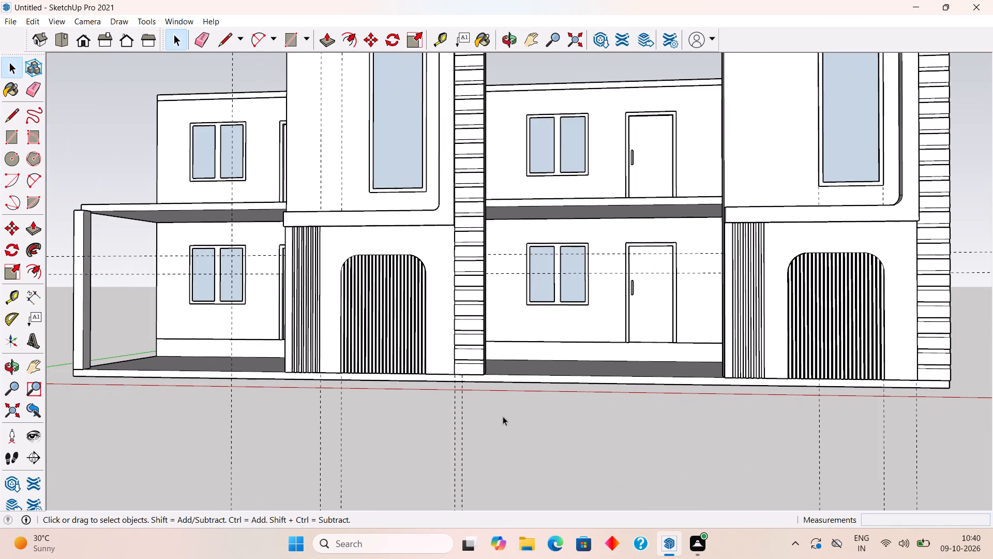
left_click_drag(473, 438, 415, 440)
key("Delete")
Examine the first-floor balcony slab and where it meets the side of the first tower.
scroll(427, 431, "down", 10)
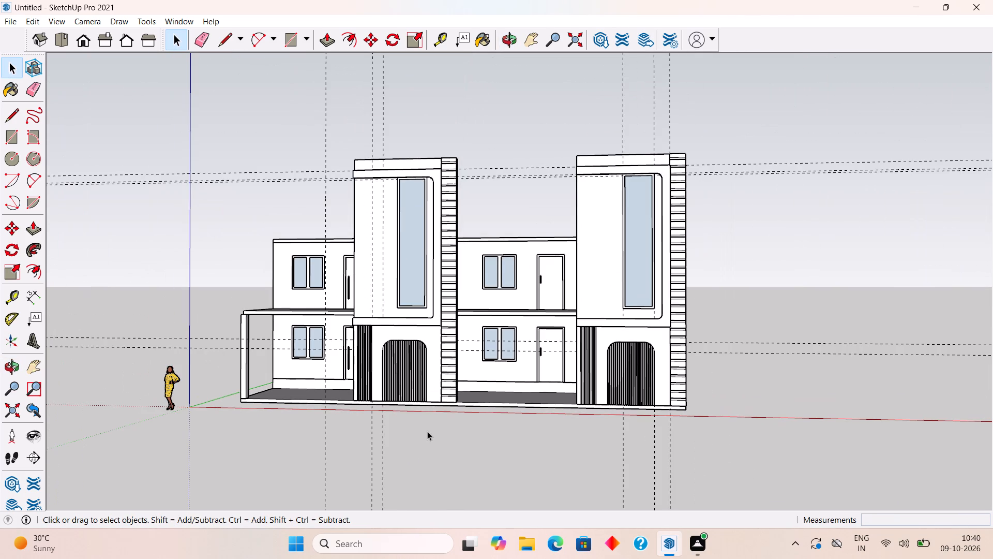
scroll(318, 381, "up", 2)
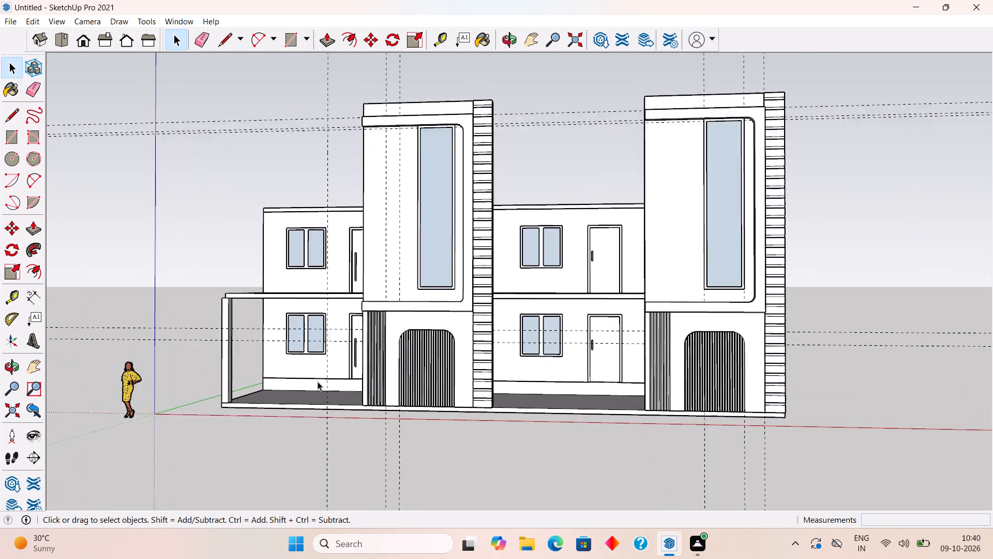
scroll(318, 381, "up", 2)
middle_click_drag(318, 381, 432, 462)
scroll(432, 462, "down", 4)
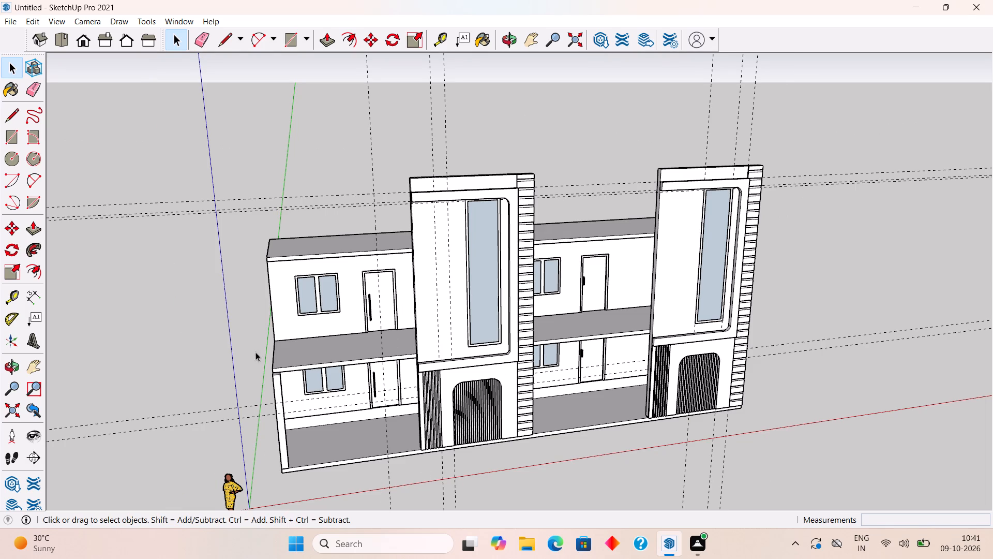
scroll(266, 386, "up", 10)
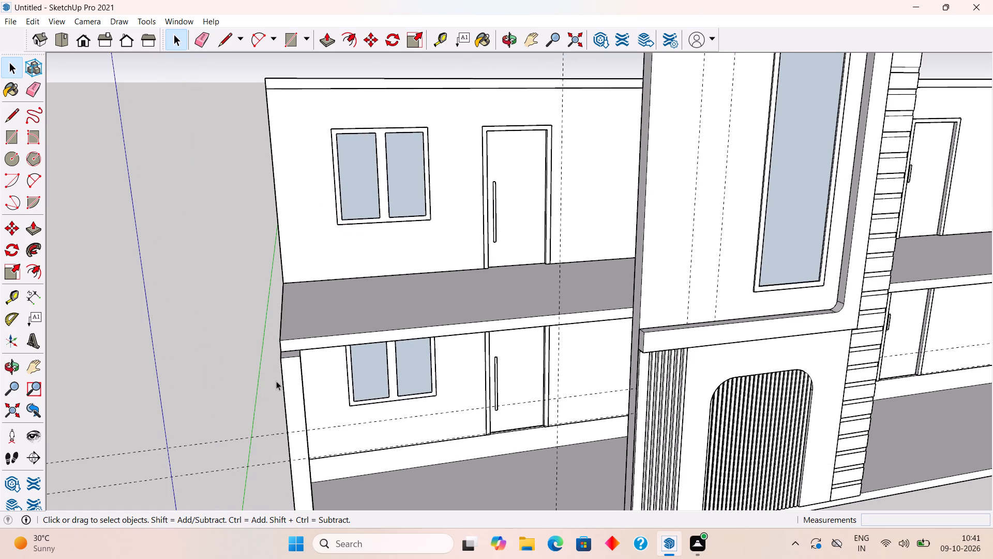
scroll(592, 352, "up", 5)
scroll(624, 332, "down", 1)
scroll(663, 293, "up", 3)
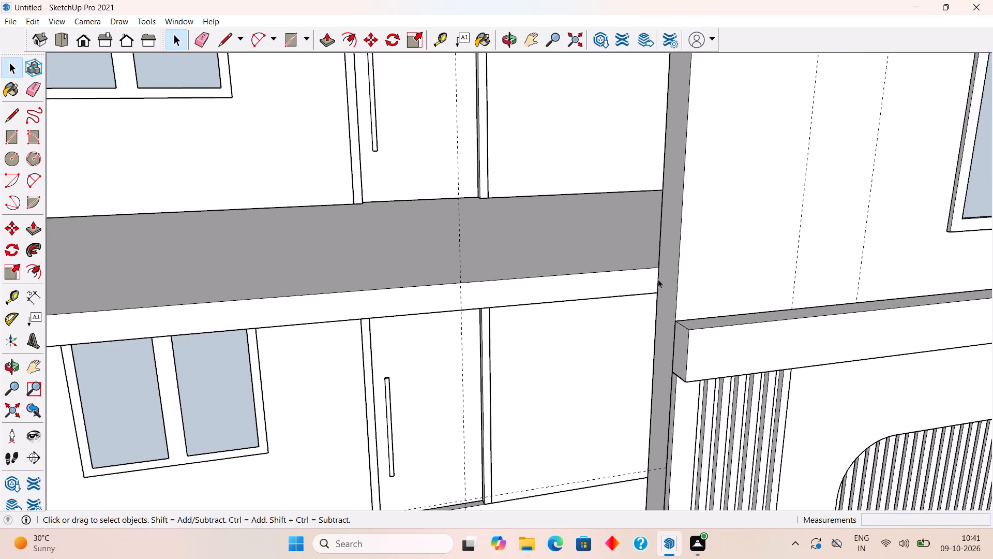
scroll(658, 279, "up", 3)
triple_click(620, 277)
left_click(620, 277)
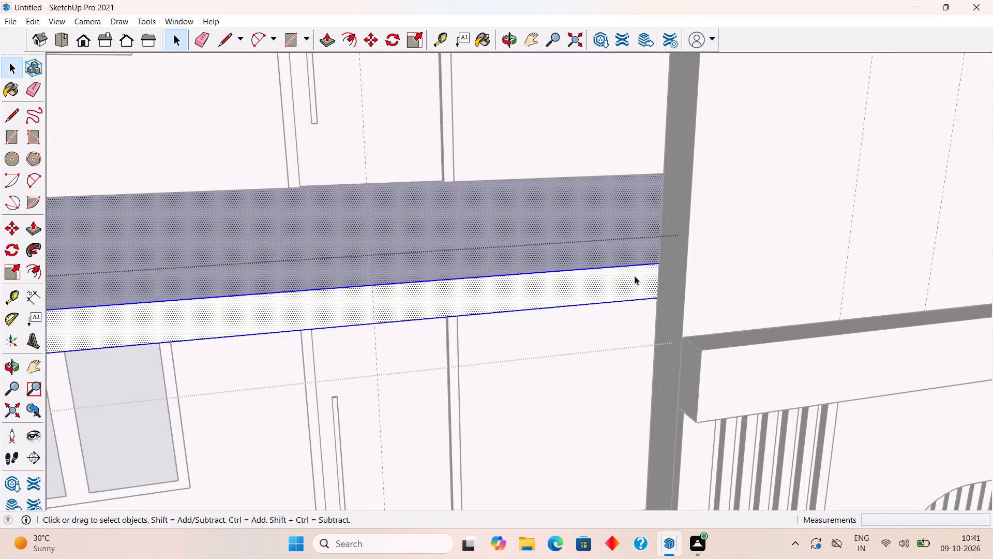
scroll(635, 276, "up", 1)
scroll(363, 248, "down", 9)
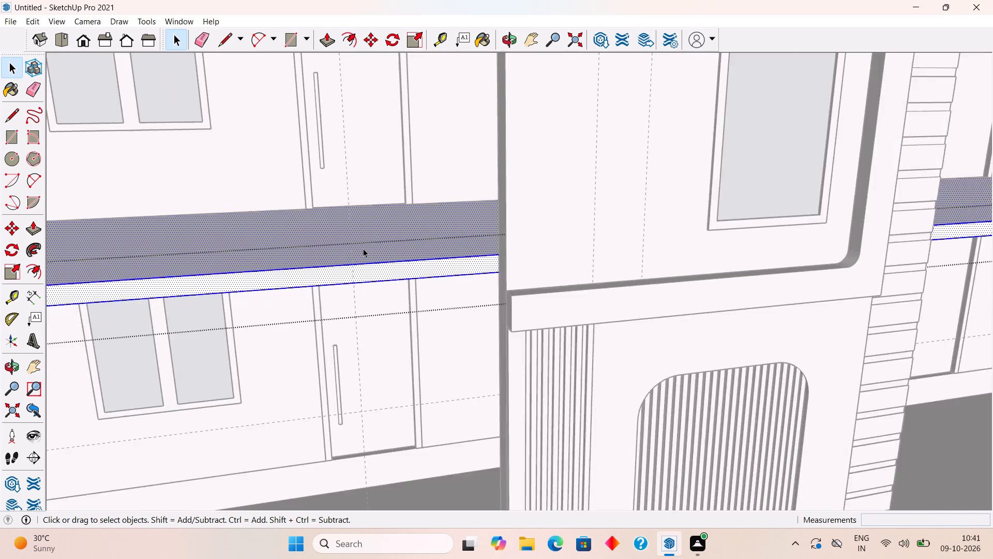
scroll(363, 248, "down", 11)
left_click(153, 214)
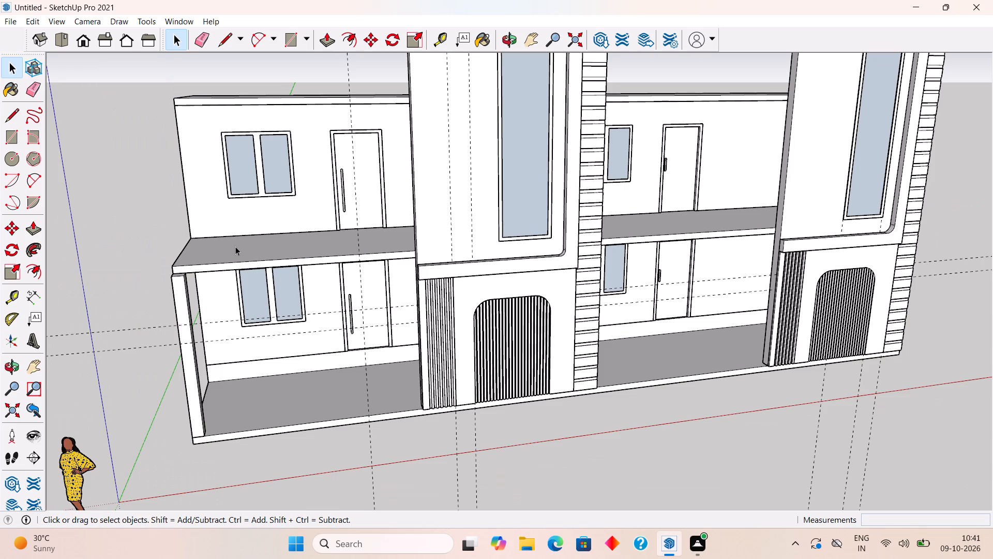
Place a vertical guide on the first tower's front wall, 2' from the guide nearest the tall window, toward the balcony side.
middle_click_drag(621, 305, 525, 229)
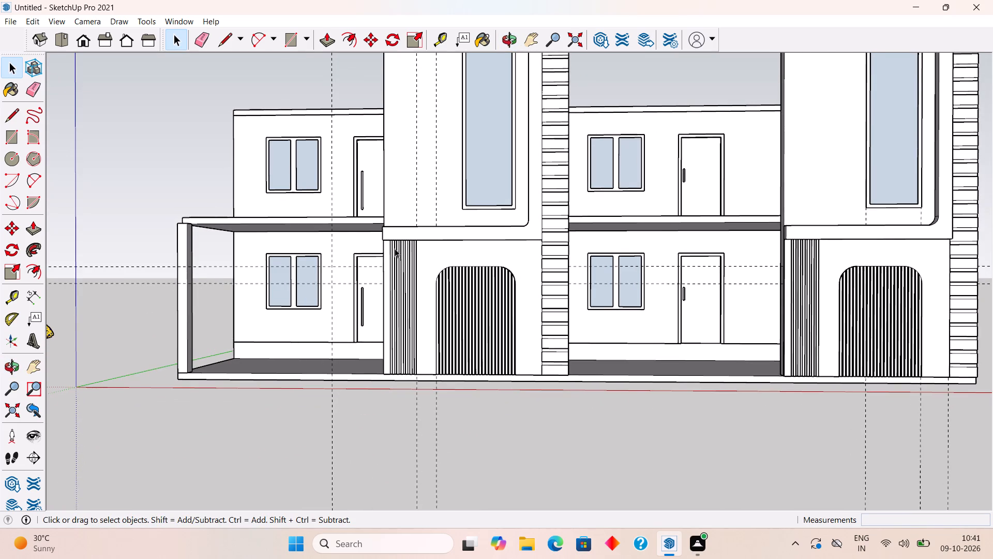
scroll(395, 248, "up", 2)
middle_click_drag(395, 248, 510, 288)
scroll(510, 288, "down", 4)
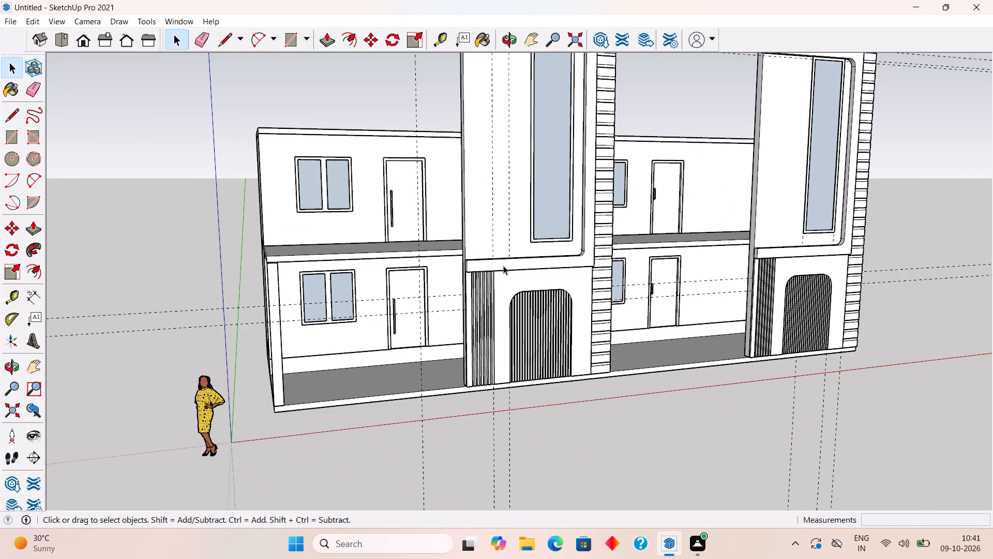
scroll(508, 226, "up", 1)
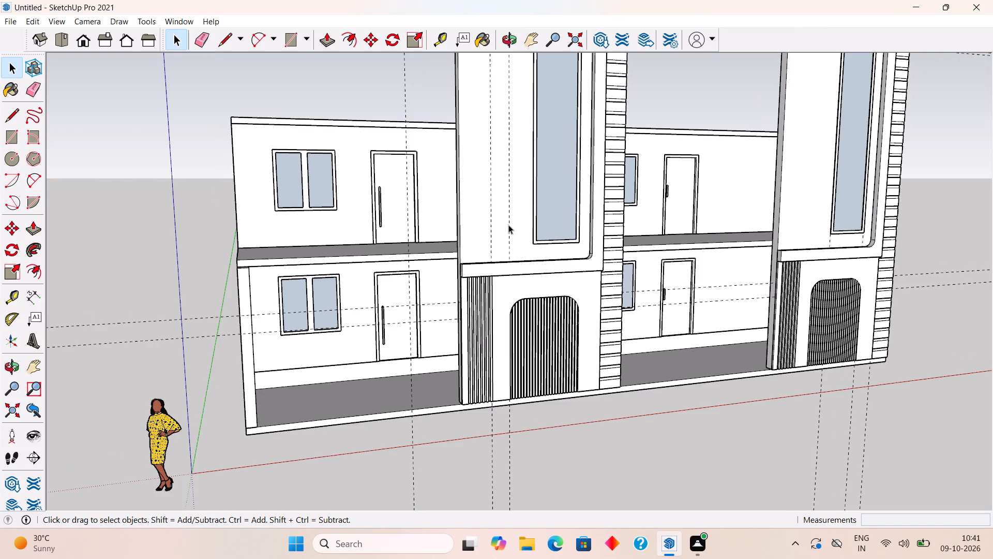
scroll(509, 213, "up", 4)
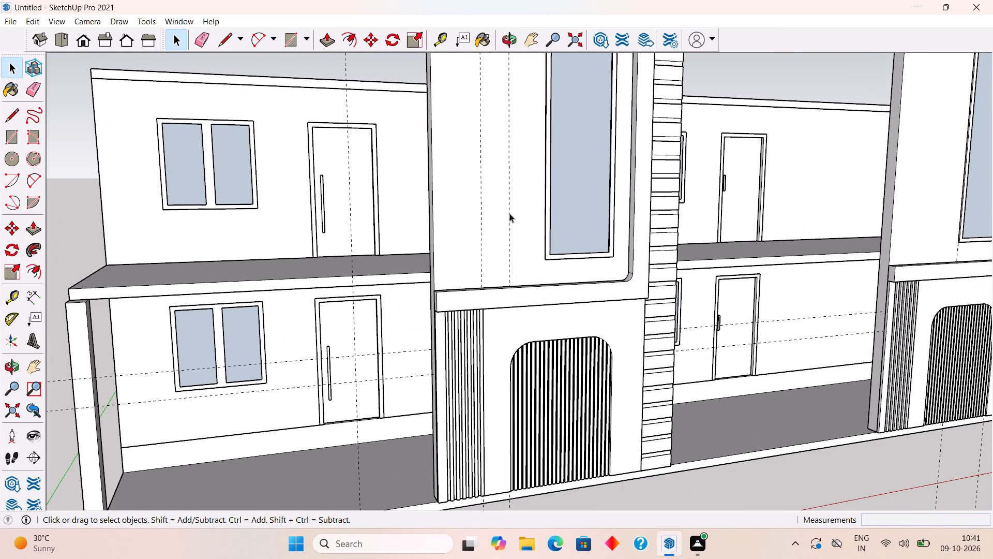
middle_click_drag(509, 214, 455, 208)
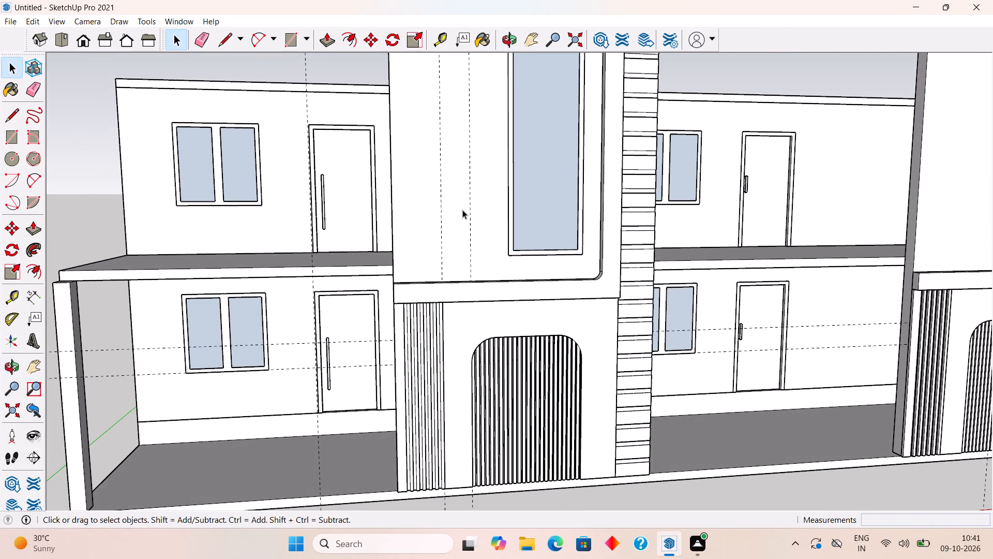
key("t")
left_click(473, 213)
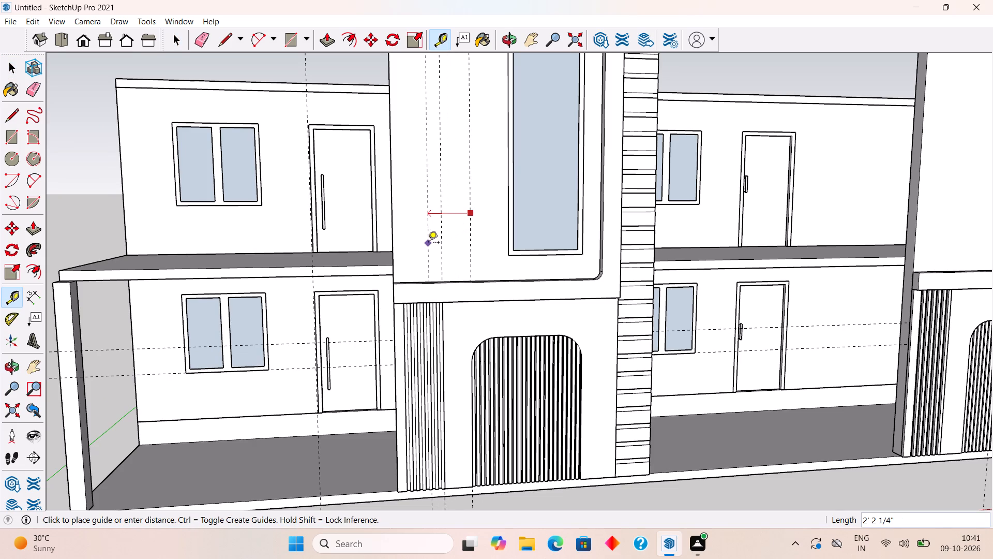
type("2'")
key("Return")
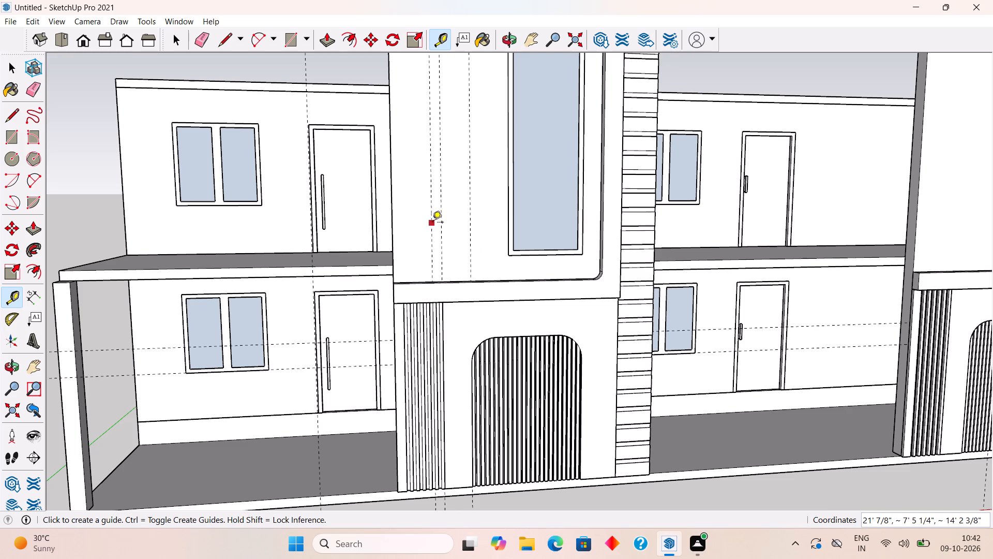
key("space")
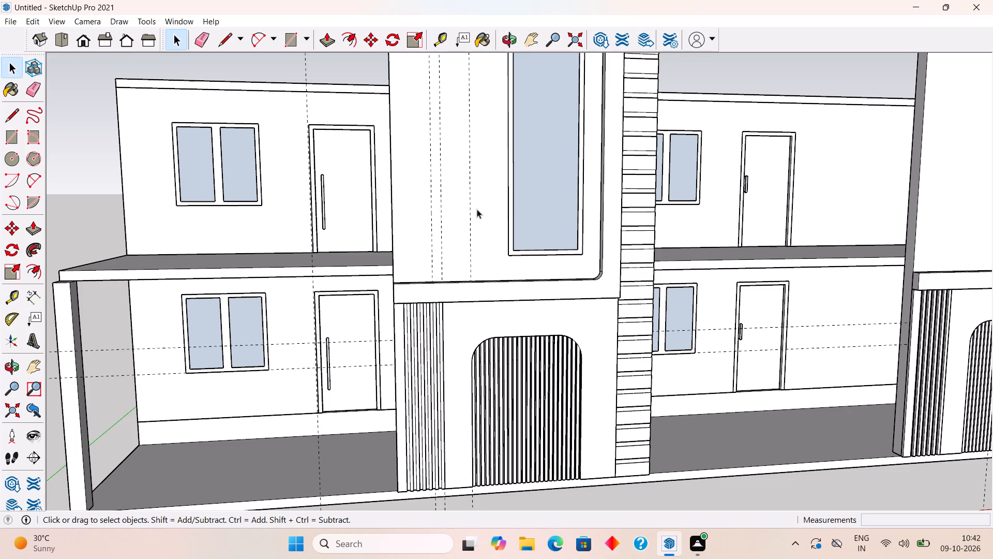
Delete the middle of the three vertical guides on the first tower's front wall.
left_click(443, 270)
key("Delete")
Draw a rectangle about 2' wide and 18' 9" tall between the two vertical guides, from the recess's upper edge to its lower edge.
scroll(443, 270, "down", 11)
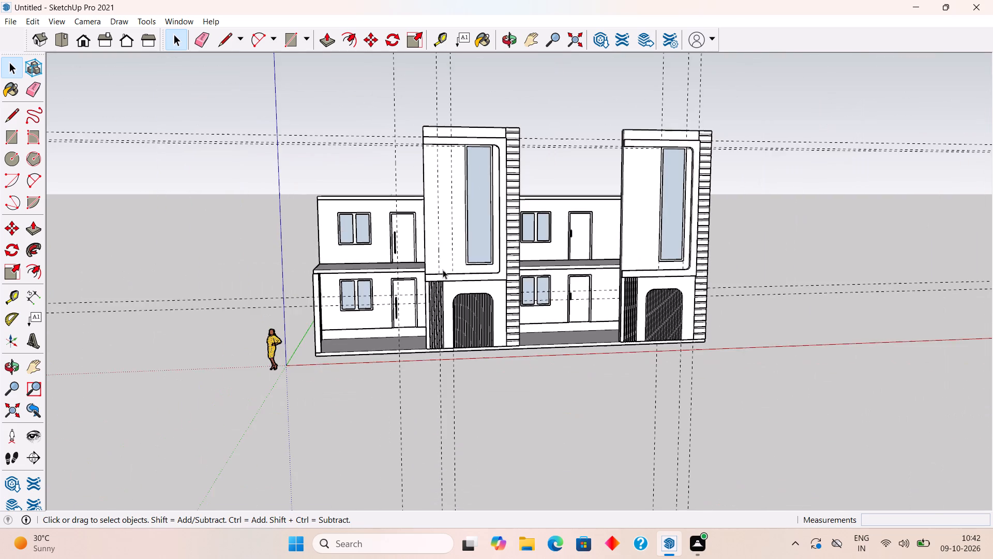
scroll(434, 126, "up", 5)
scroll(432, 168, "up", 5)
middle_click_drag(485, 116, 492, 68)
scroll(492, 68, "up", 1)
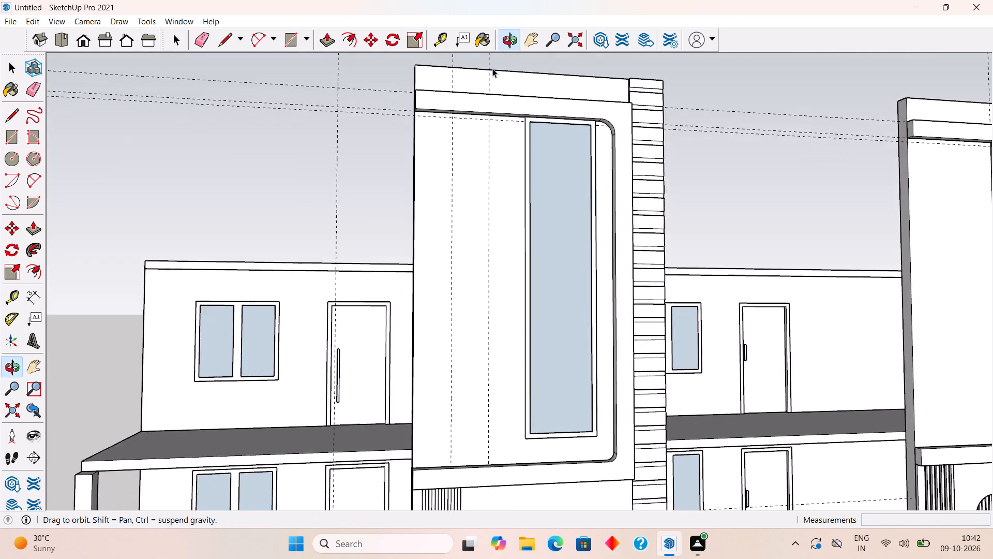
scroll(461, 99, "up", 5)
key("r")
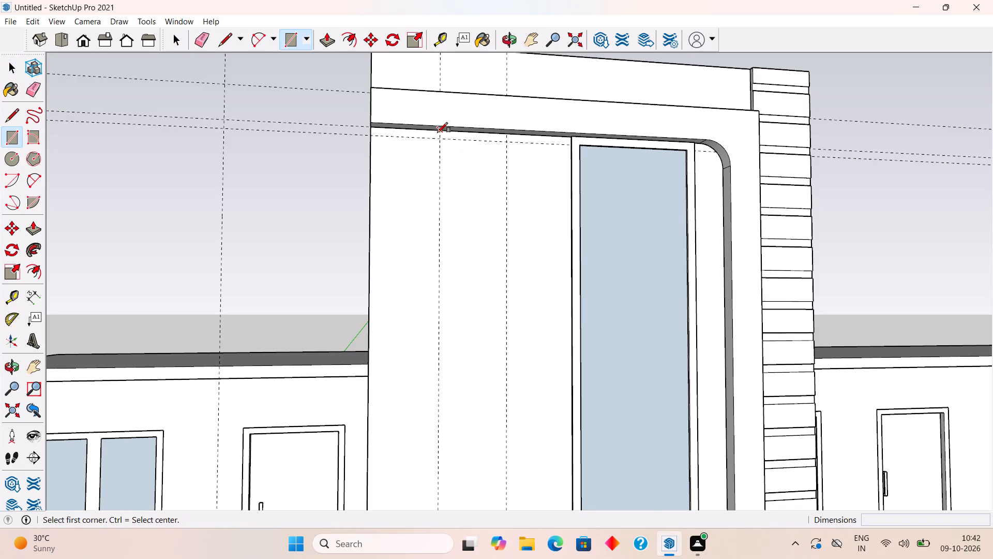
scroll(438, 133, "up", 4)
left_click(439, 131)
scroll(477, 217, "down", 11)
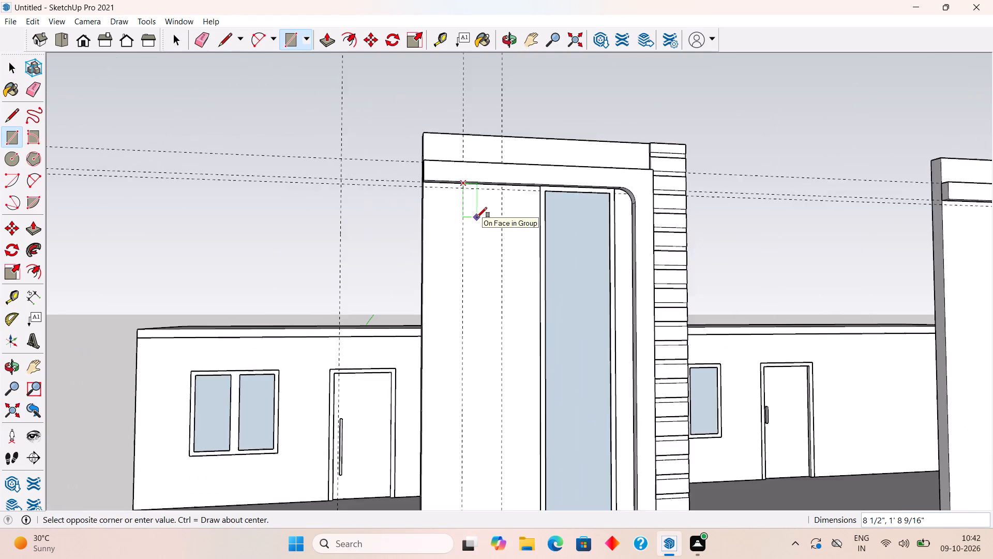
scroll(477, 217, "down", 6)
scroll(519, 342, "up", 4)
scroll(461, 435, "up", 3)
middle_click_drag(485, 377, 480, 434)
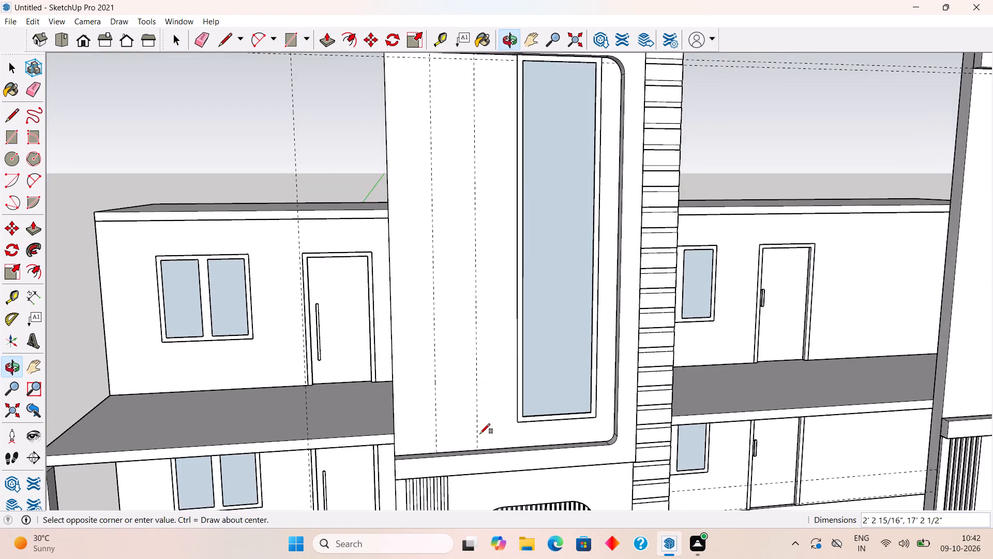
scroll(480, 441, "up", 12)
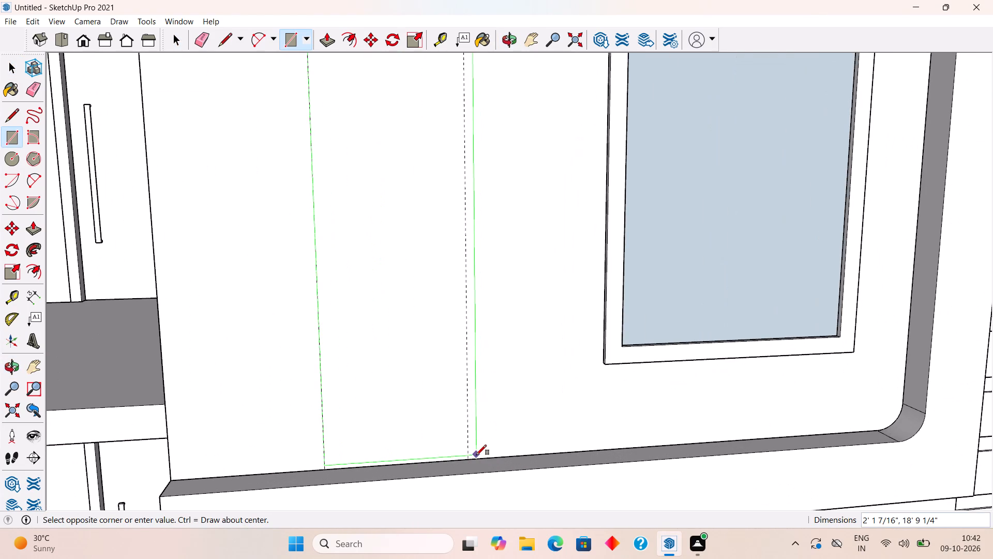
left_click(469, 458)
key("space")
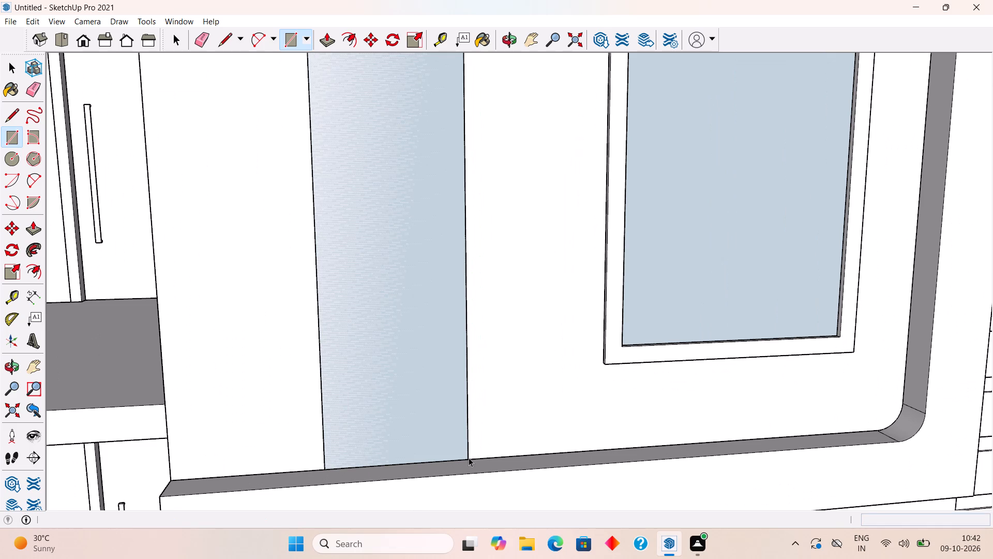
Extrude the new strip face 3" outward from the first tower's front wall.
left_click(419, 416)
key("p")
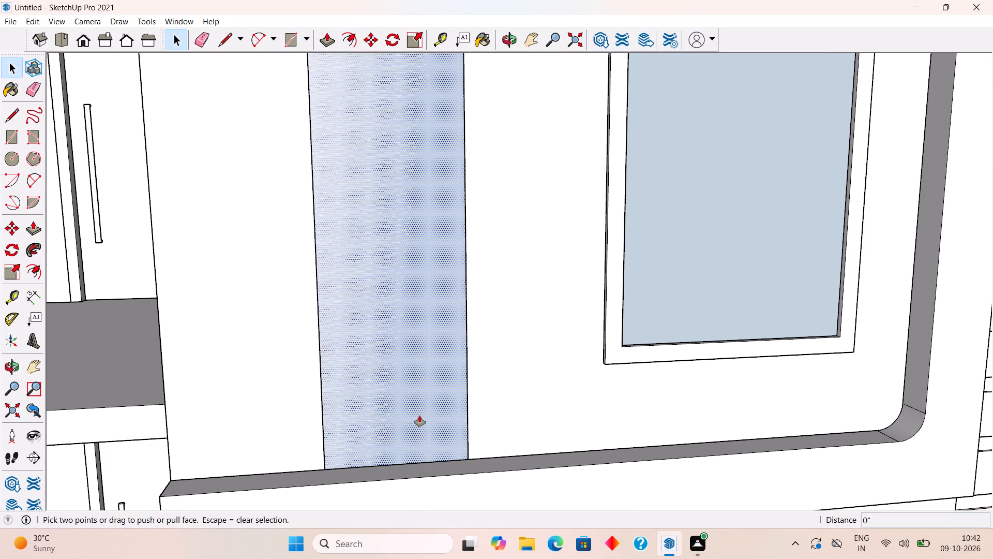
left_click(419, 416)
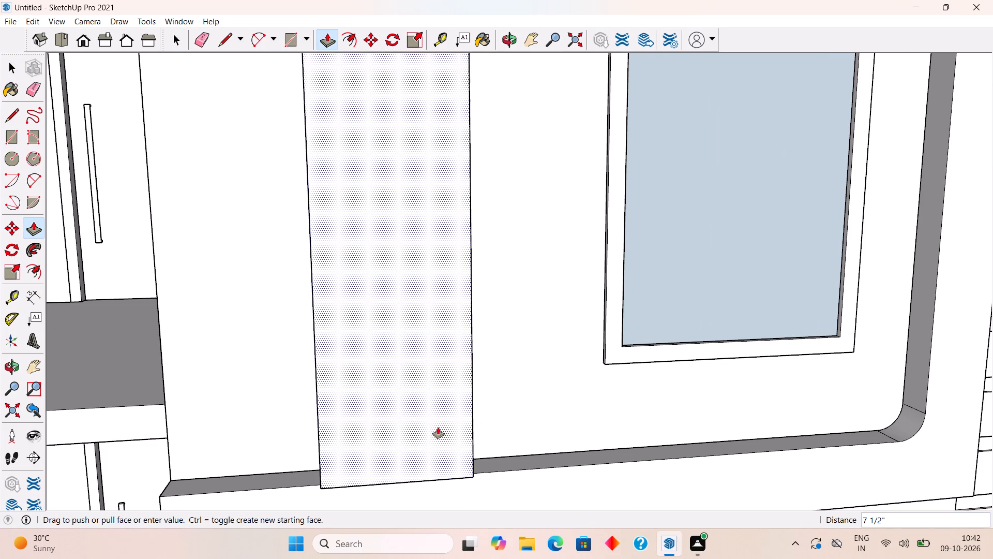
type("3\"")
key("Return")
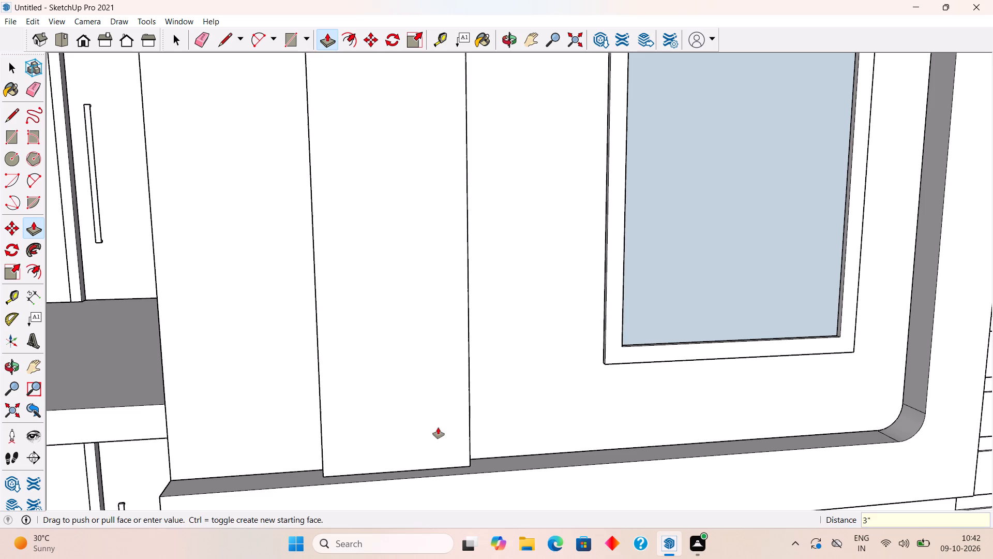
Make the whole extruded strip on the first tower's front wall a group and clear the selection.
key("space")
triple_click(438, 428)
right_click(438, 427)
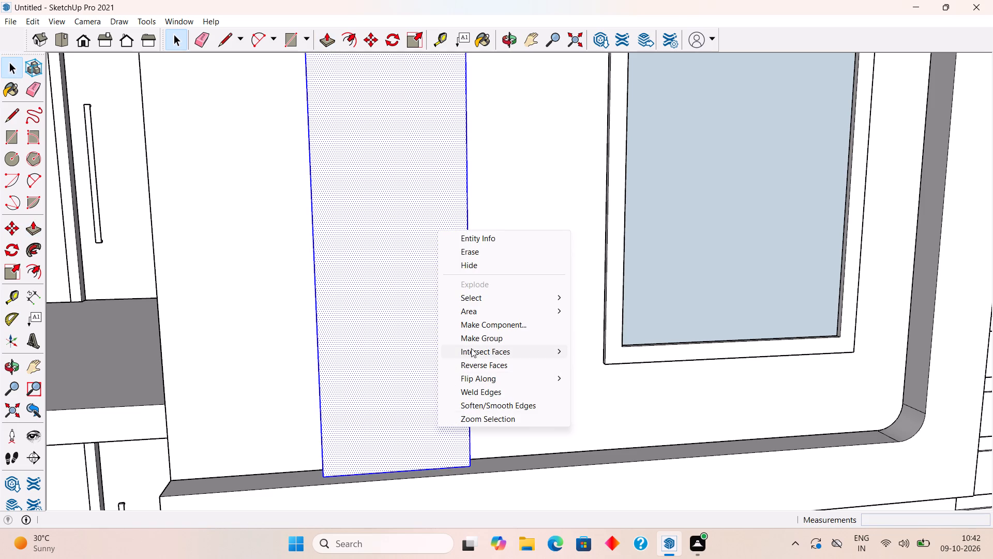
left_click(474, 342)
scroll(456, 351, "down", 5)
middle_click_drag(447, 358, 531, 437)
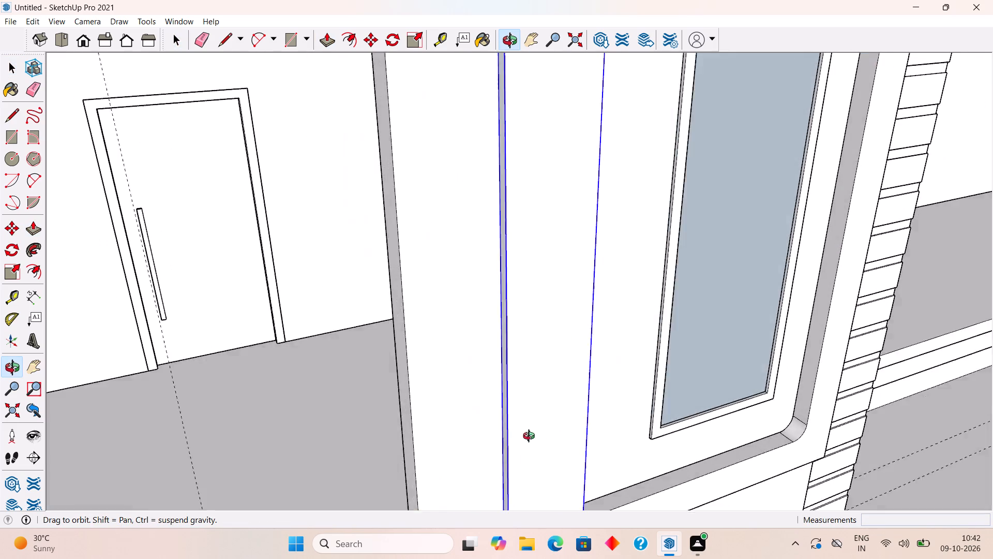
middle_click_drag(531, 437, 475, 437)
scroll(464, 426, "down", 4)
left_click(458, 412)
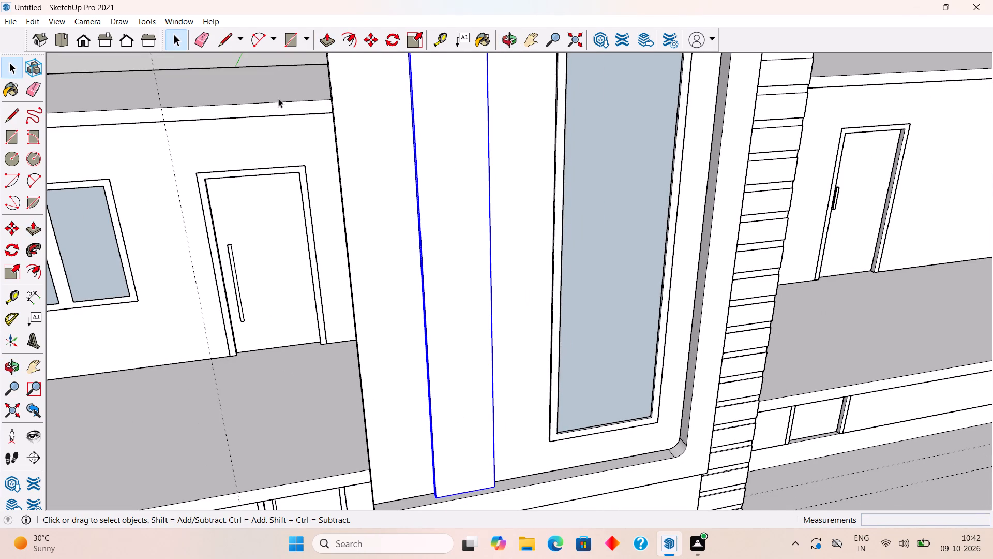
left_click(282, 58)
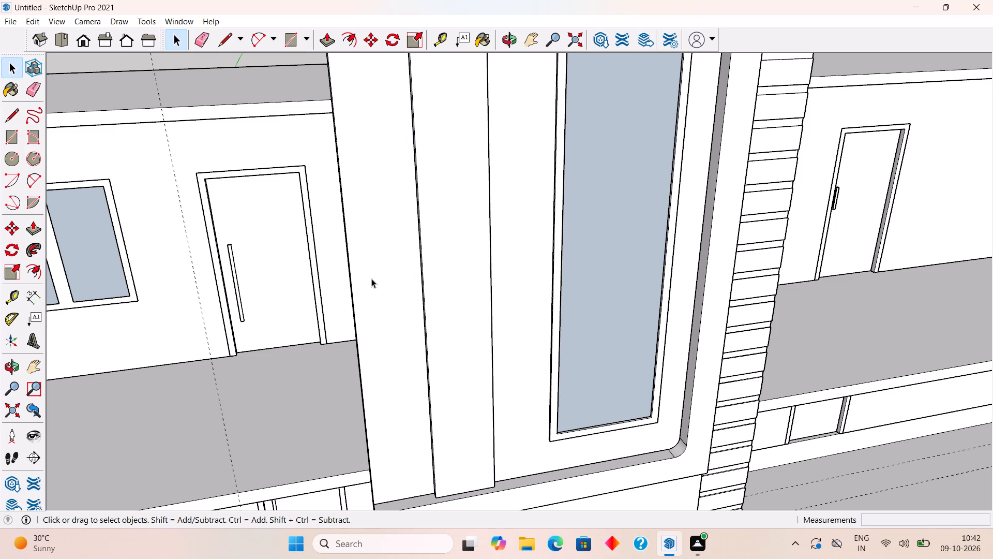
Place a vertical guide on the strip's front face, 2" inward from its balcony-side edge.
scroll(407, 352, "up", 4)
middle_click_drag(401, 322, 393, 310)
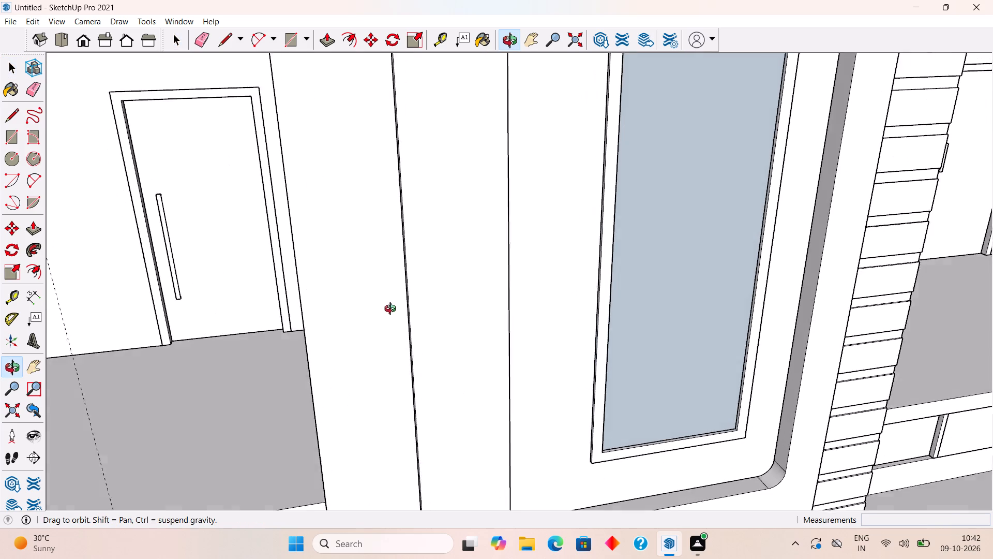
middle_click_drag(393, 310, 337, 276)
scroll(337, 276, "up", 3)
key("t")
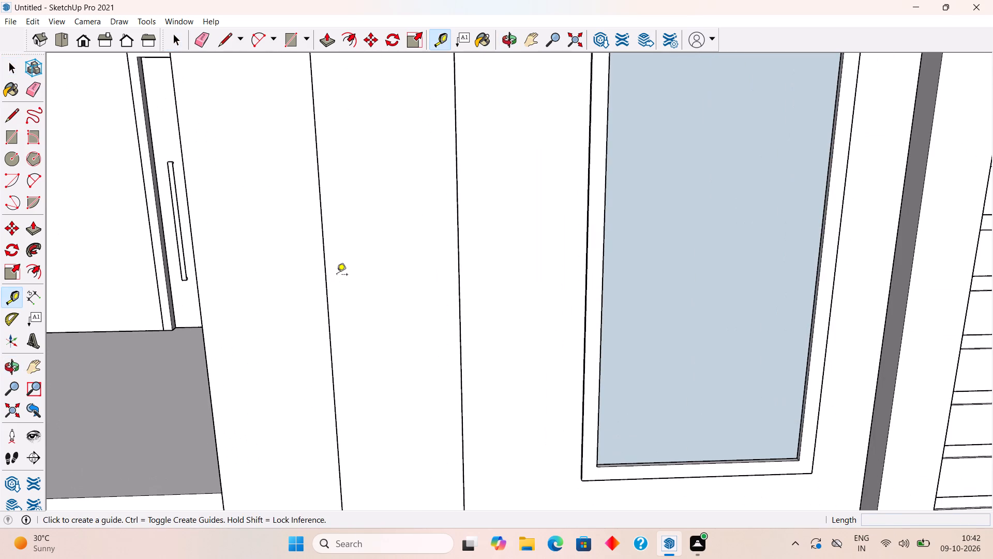
left_click(326, 296)
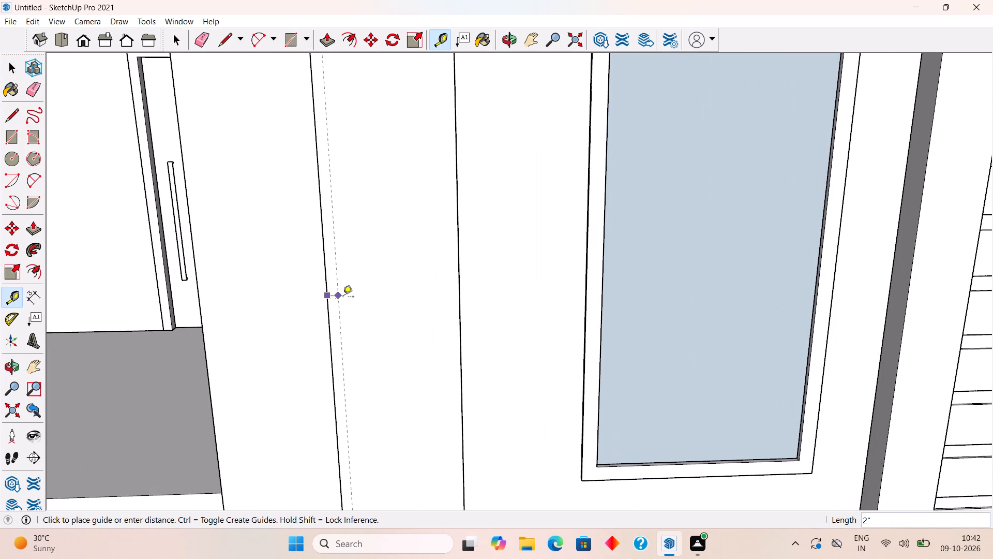
type("2\"")
key("Return")
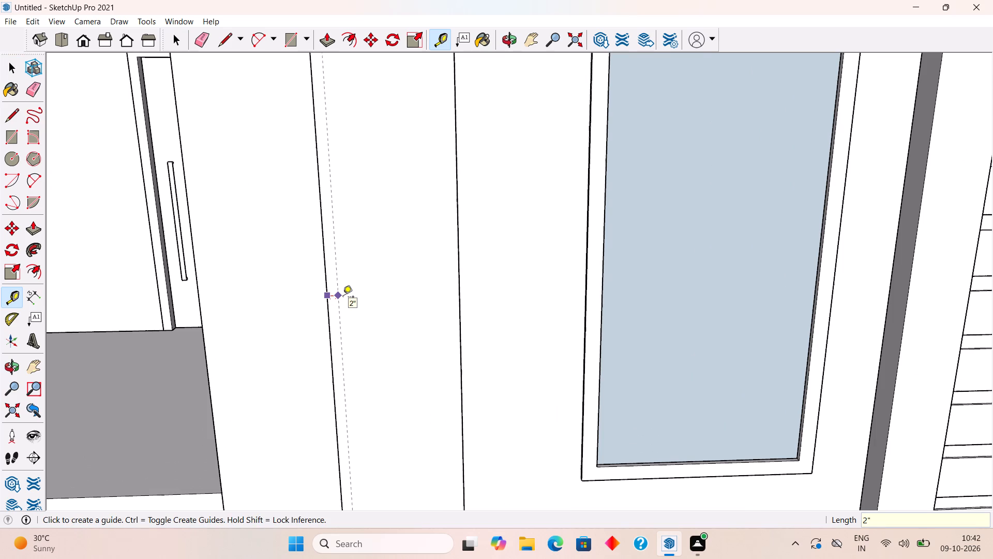
key("space")
key("space")
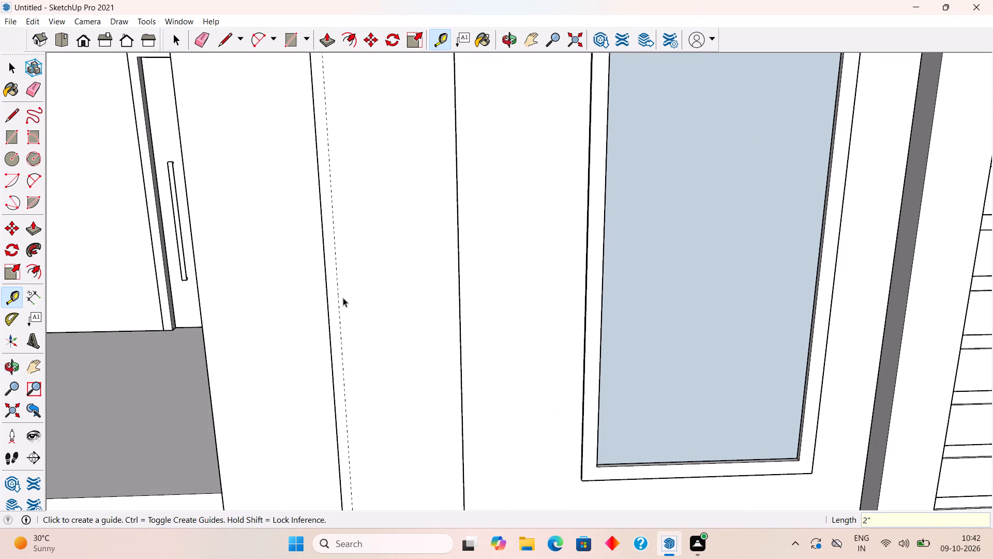
Copy the new guide across the strip toward the tall window at 2" spacing, making 10 copies.
type("m")
left_click(339, 308)
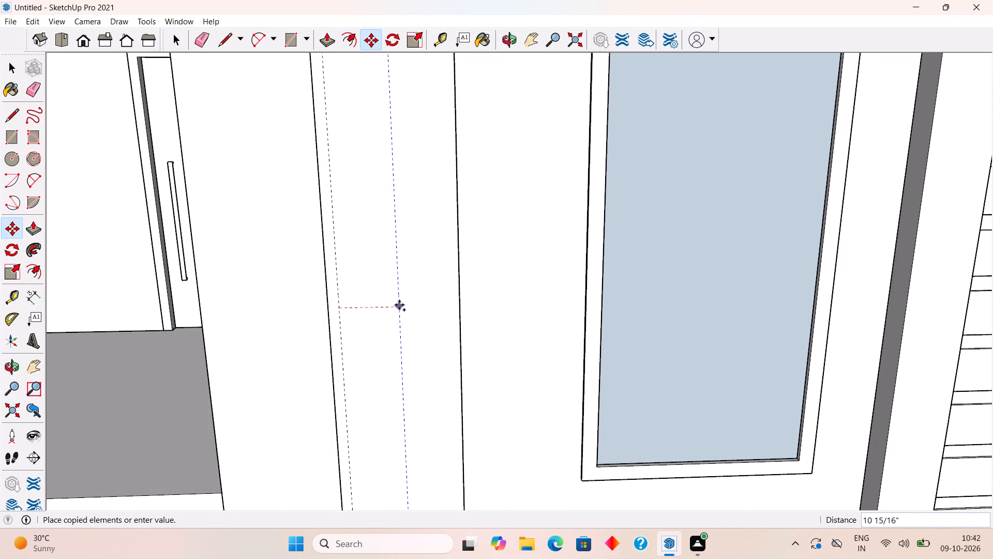
type("2\"")
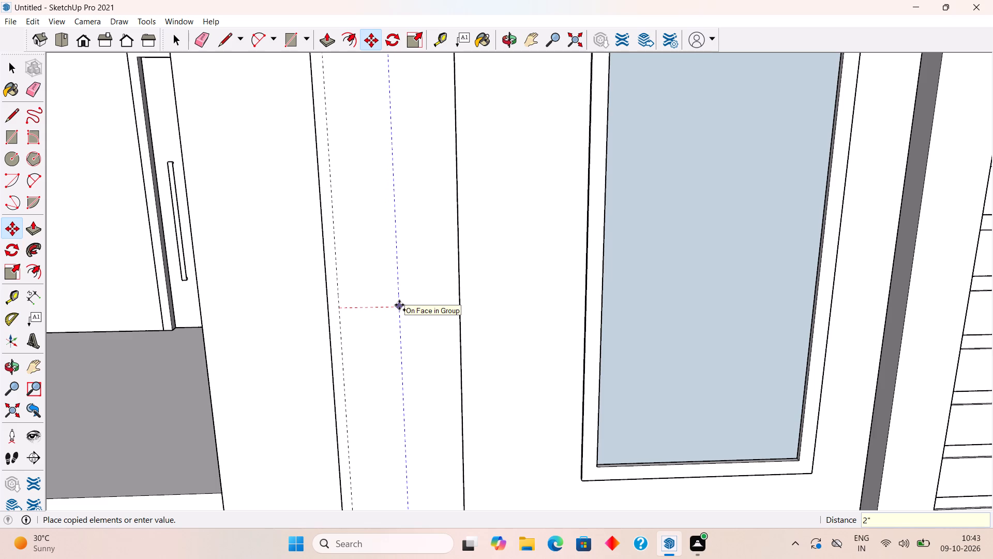
key("Return")
type("x10")
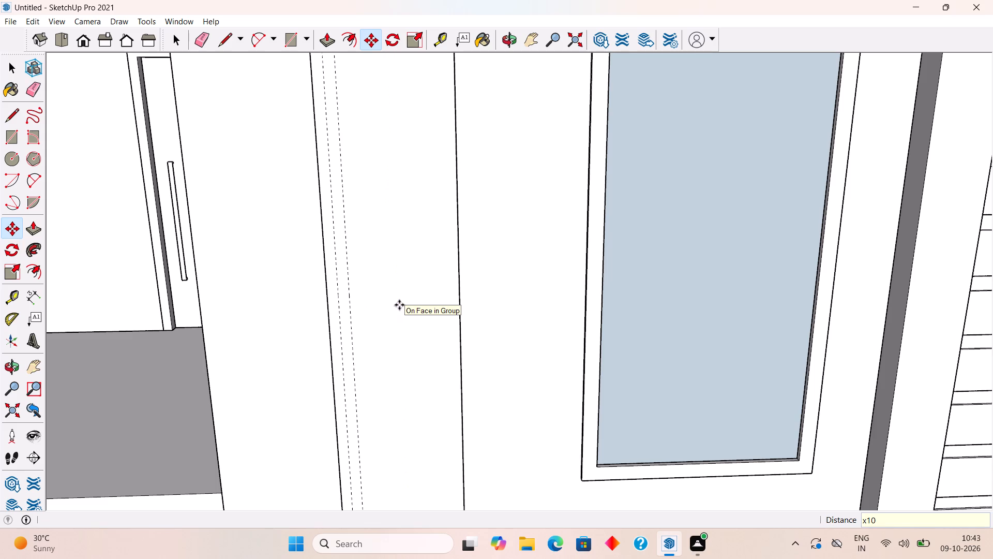
key("Return")
key("space")
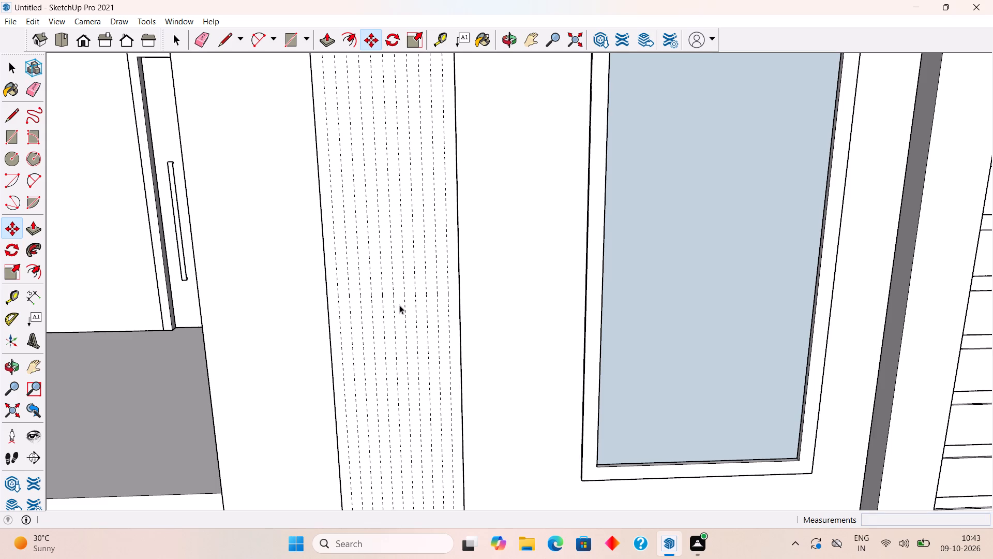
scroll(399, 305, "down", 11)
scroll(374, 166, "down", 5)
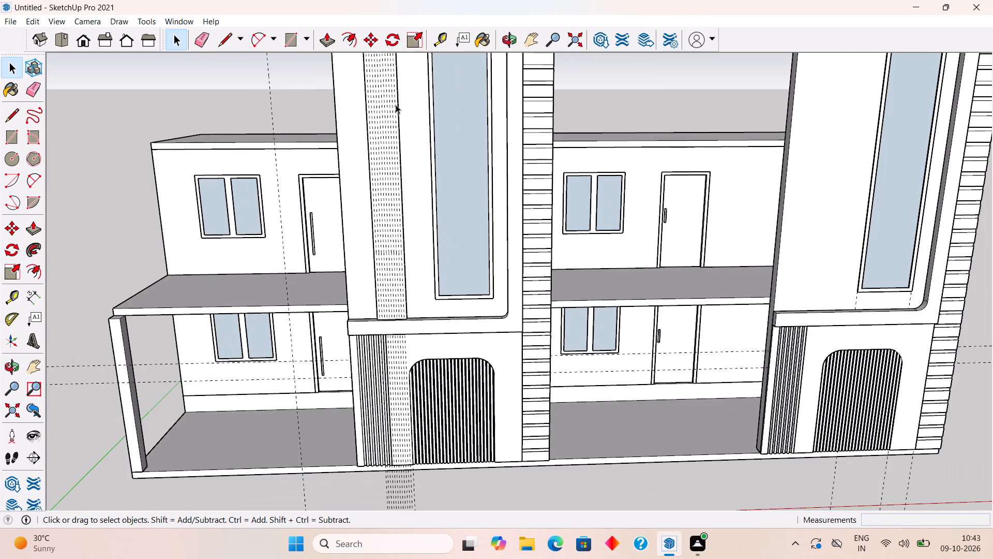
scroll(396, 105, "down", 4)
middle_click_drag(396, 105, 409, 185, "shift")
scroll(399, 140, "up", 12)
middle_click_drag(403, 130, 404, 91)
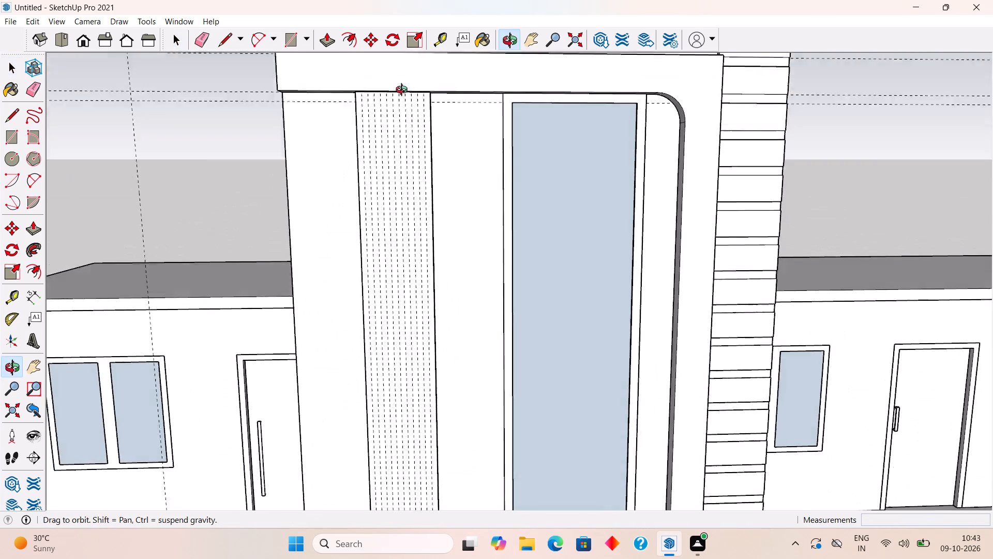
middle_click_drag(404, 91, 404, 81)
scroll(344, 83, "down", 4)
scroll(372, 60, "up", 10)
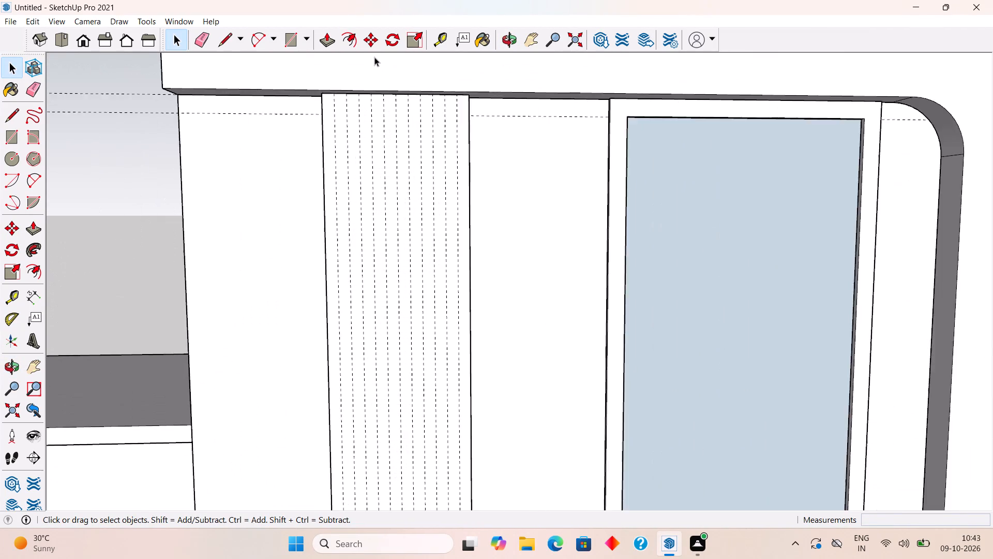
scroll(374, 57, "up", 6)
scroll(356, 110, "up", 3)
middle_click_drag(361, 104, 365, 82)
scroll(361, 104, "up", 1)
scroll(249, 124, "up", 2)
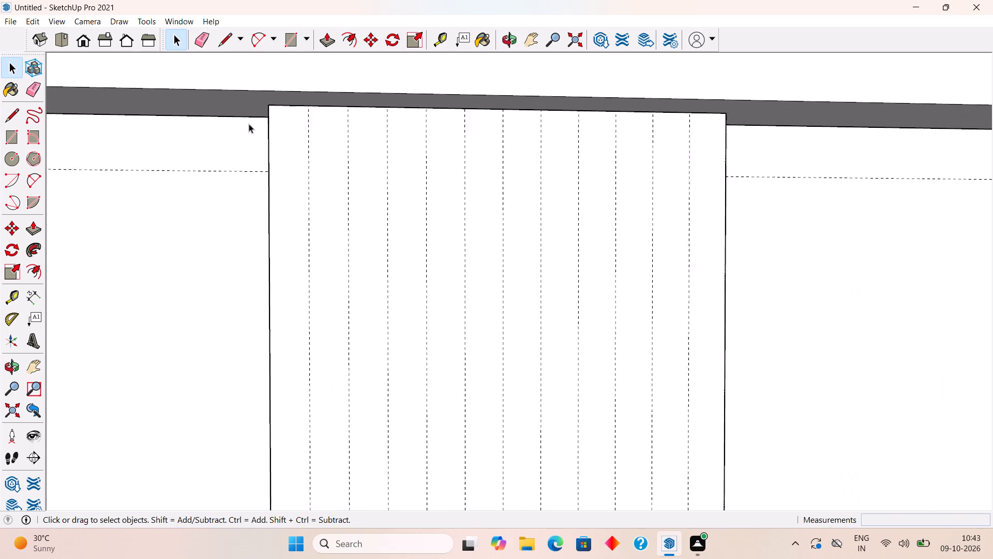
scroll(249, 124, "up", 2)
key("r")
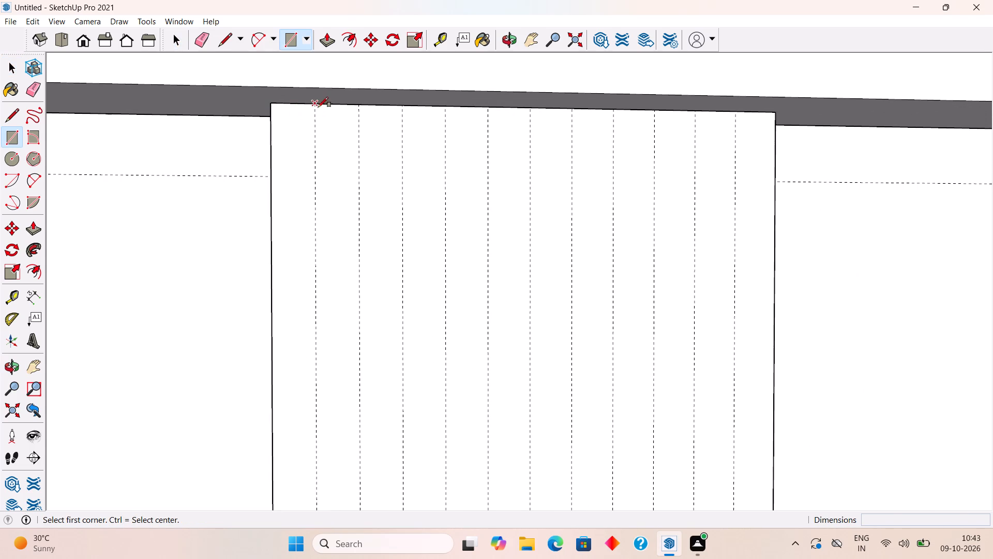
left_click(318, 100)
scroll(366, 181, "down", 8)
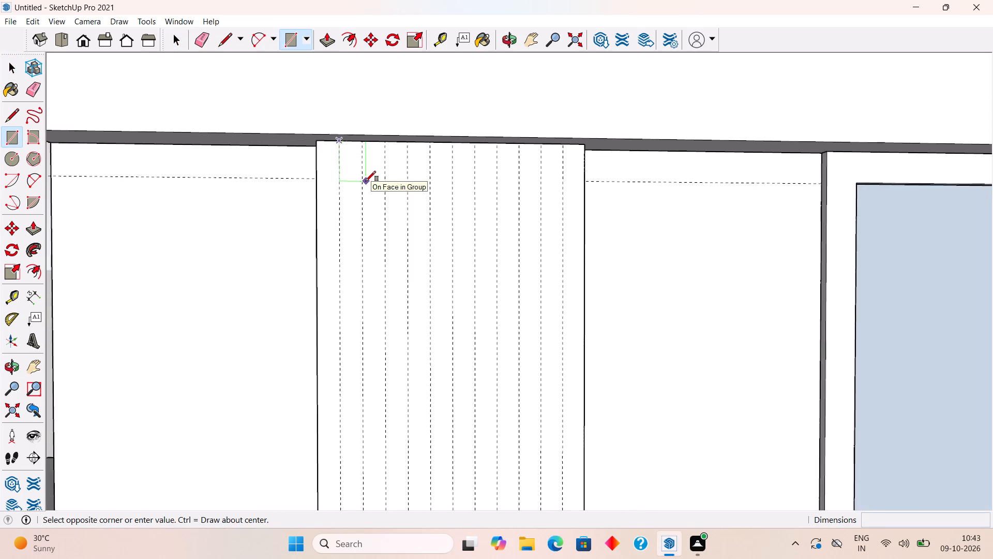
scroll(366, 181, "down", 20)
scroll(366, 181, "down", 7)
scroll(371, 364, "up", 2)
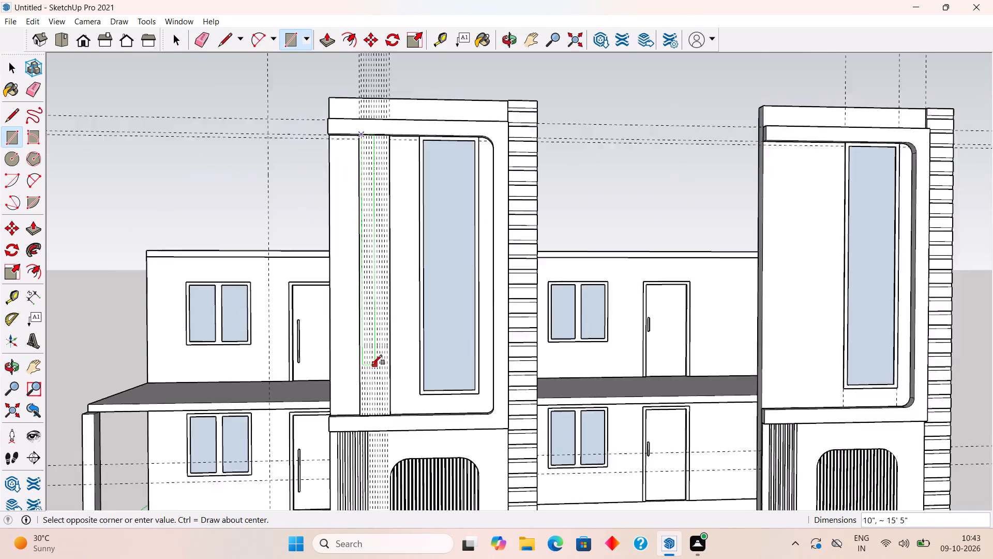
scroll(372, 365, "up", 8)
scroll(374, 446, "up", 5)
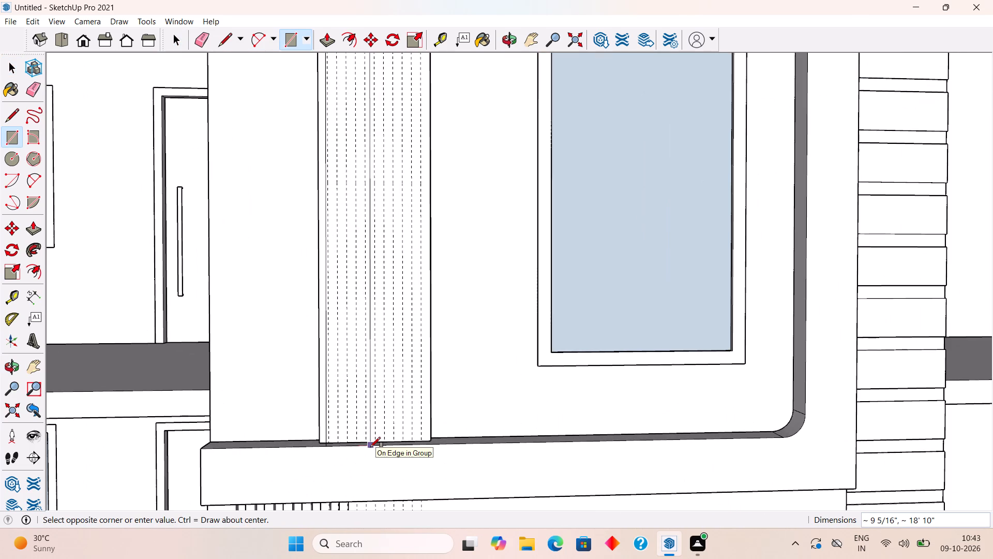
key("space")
Inside the strip group, draw a full-height rectangle, 2" by 18' 10", between the first and second guides from the balcony-side edge.
triple_click(370, 406)
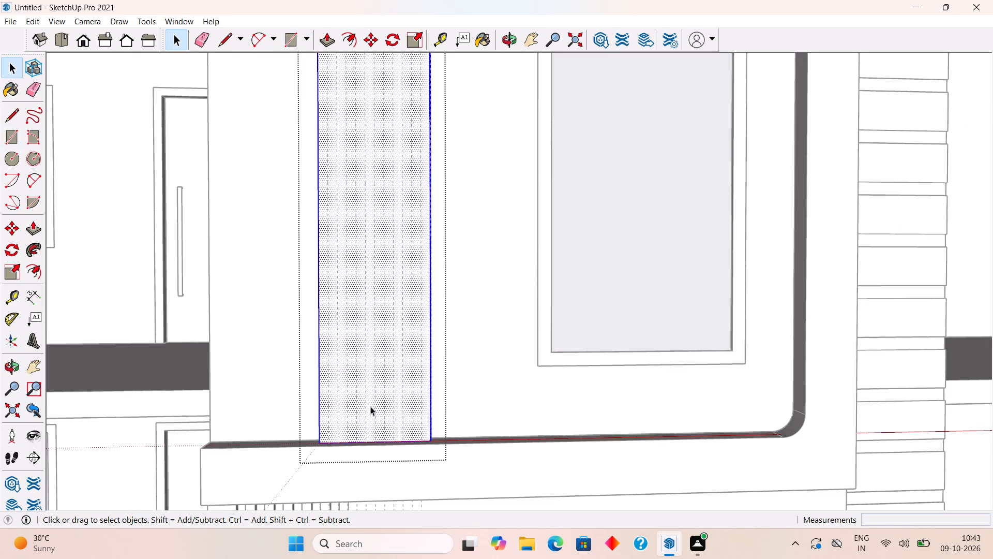
key("r")
scroll(336, 445, "up", 3)
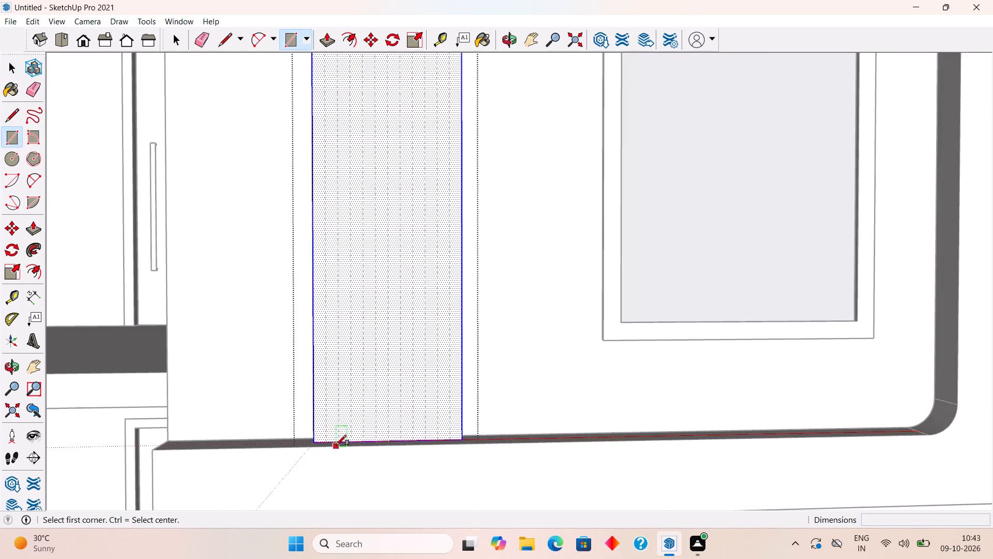
scroll(336, 445, "up", 8)
left_click(324, 443)
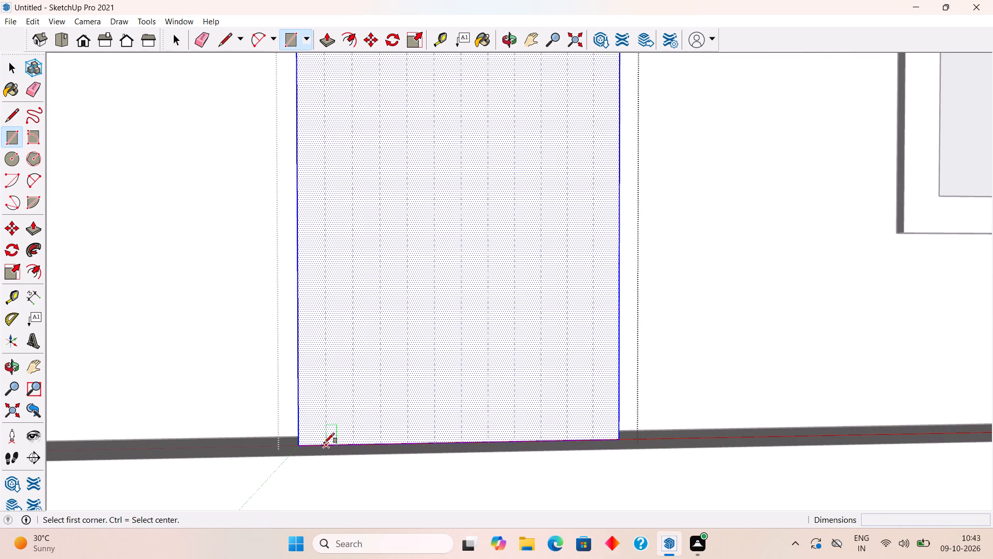
scroll(346, 417, "up", 1)
scroll(346, 417, "down", 20)
scroll(346, 417, "down", 6)
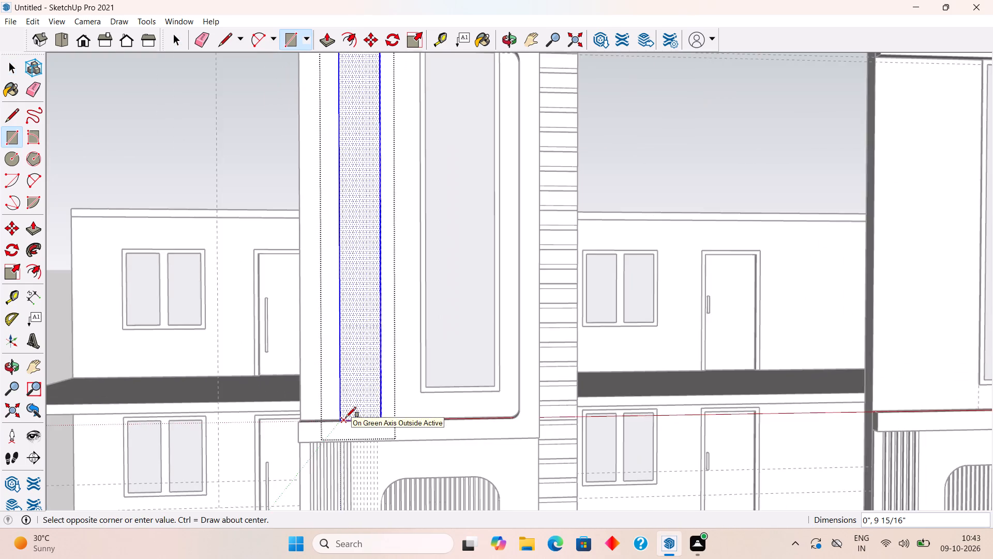
scroll(346, 417, "down", 4)
scroll(365, 217, "up", 16)
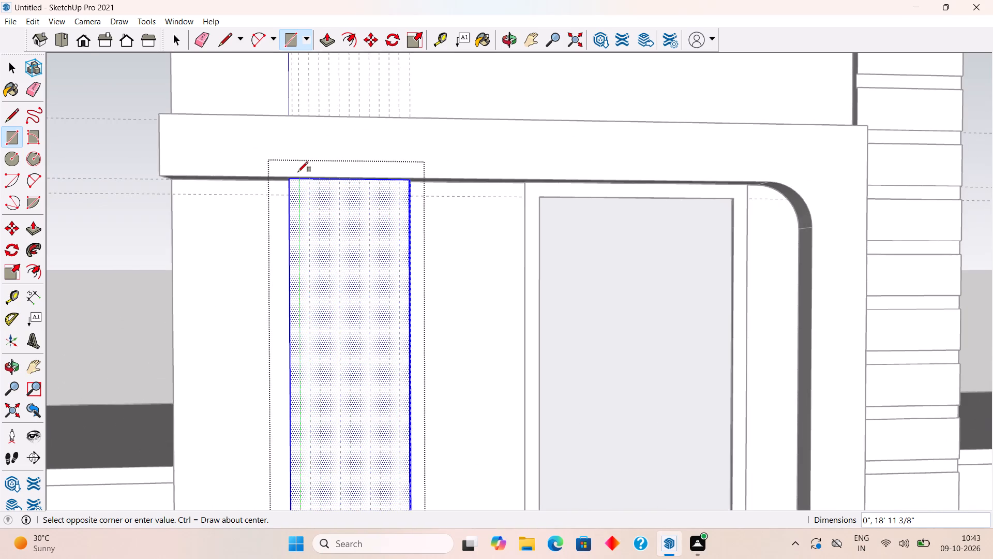
middle_click_drag(304, 143, 318, 103)
scroll(302, 161, "up", 11)
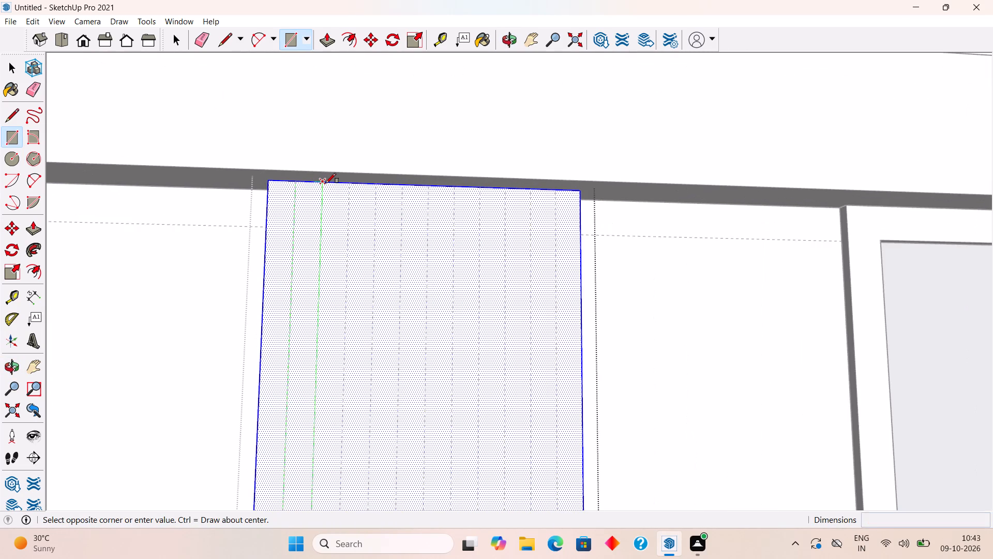
left_click(326, 183)
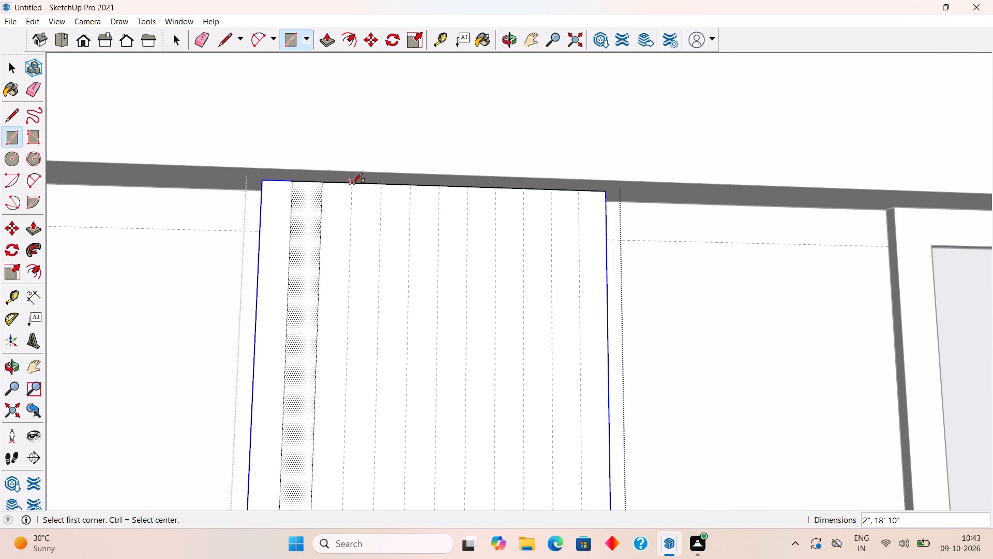
Draw a full-height rectangle, 2" by 18' 10", between the third and fourth guides on the strip's front face.
left_click(352, 183)
scroll(375, 229, "down", 20)
scroll(375, 229, "down", 4)
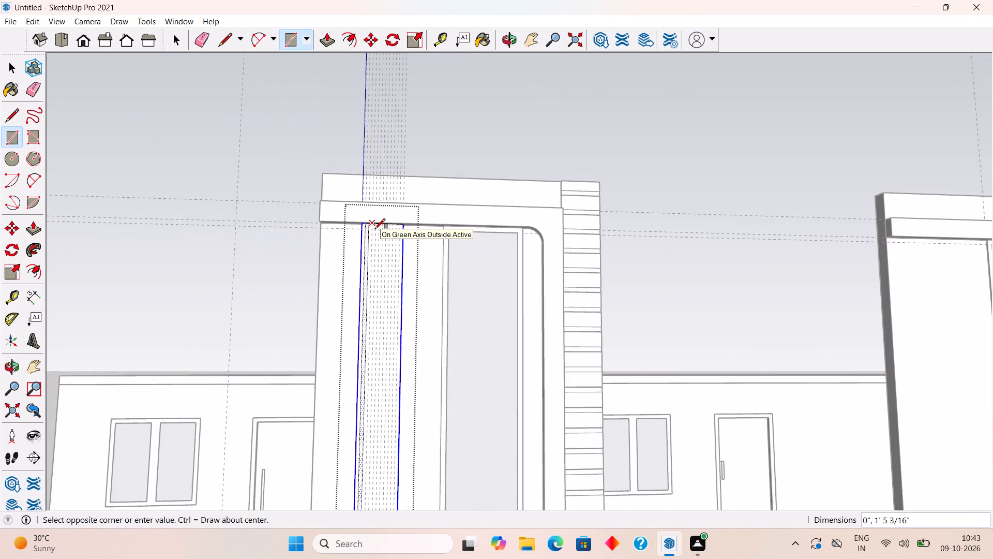
scroll(375, 229, "down", 10)
scroll(369, 357, "up", 15)
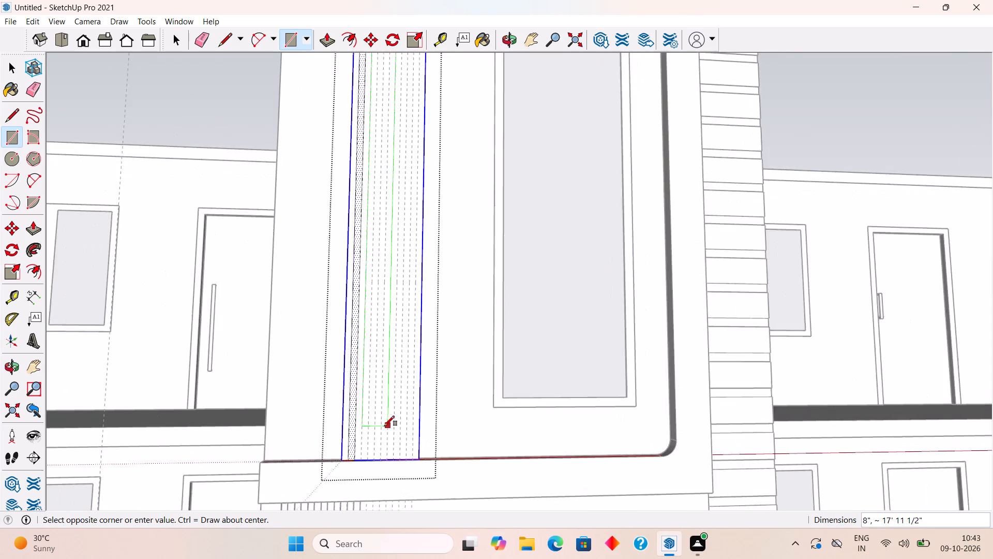
middle_click_drag(371, 438, 366, 475)
scroll(365, 522, "up", 13)
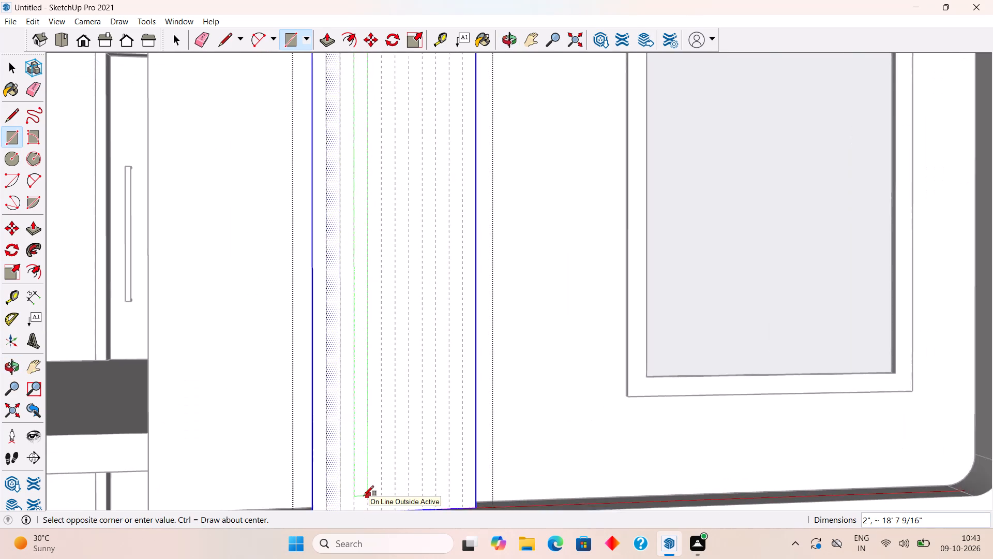
scroll(364, 496, "down", 15)
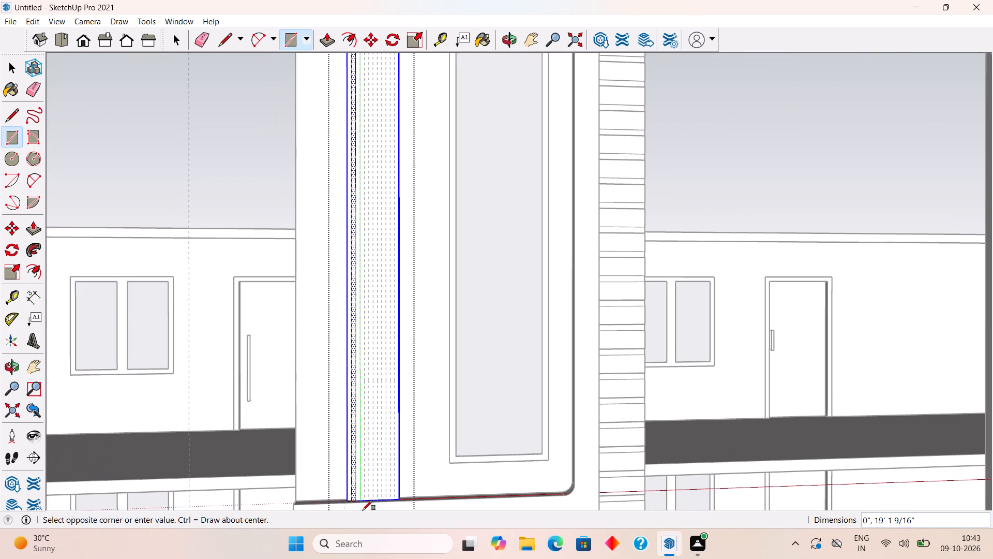
scroll(363, 510, "up", 20)
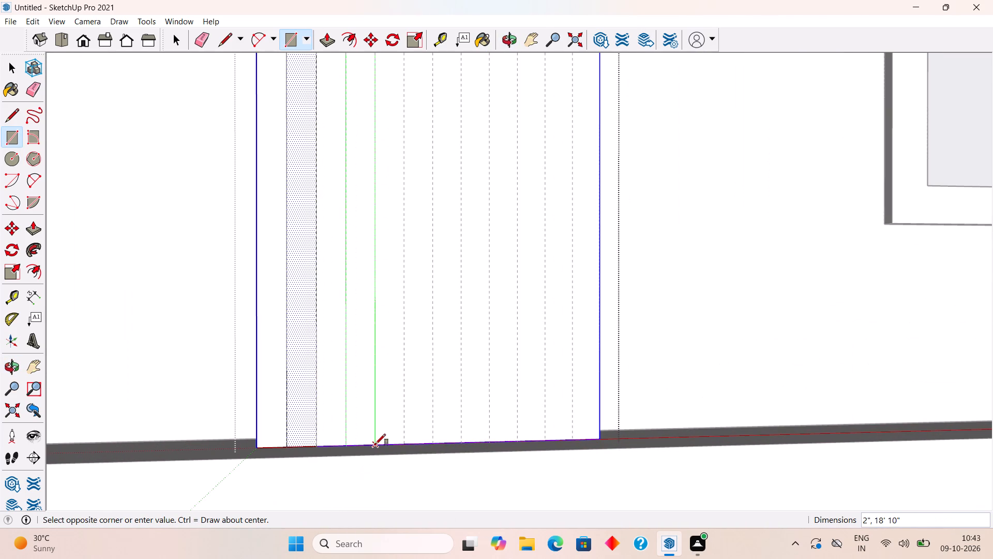
left_click(376, 443)
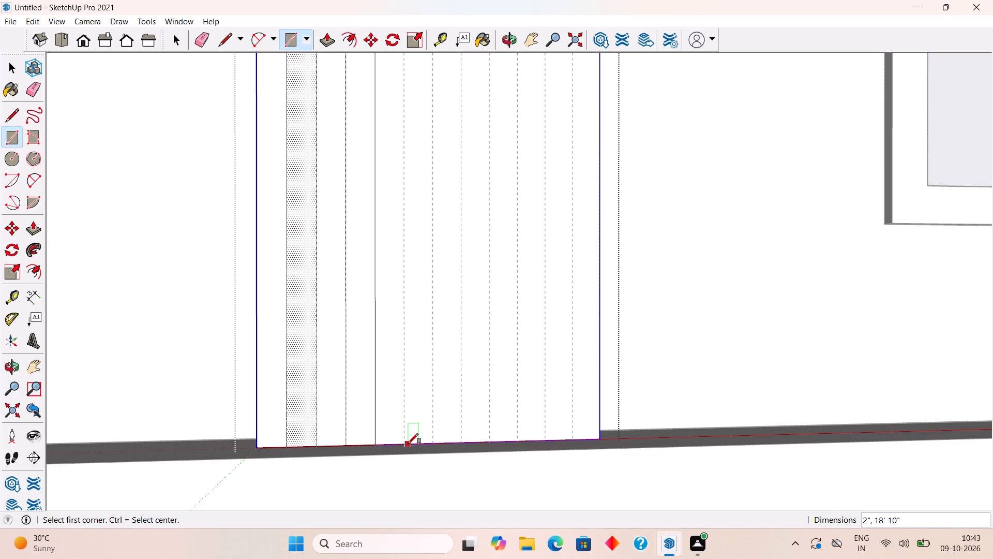
Draw a full-height rectangle, 2" by 18' 10", between the fifth and sixth guides on the strip's front face.
left_click(407, 444)
scroll(406, 443, "down", 20)
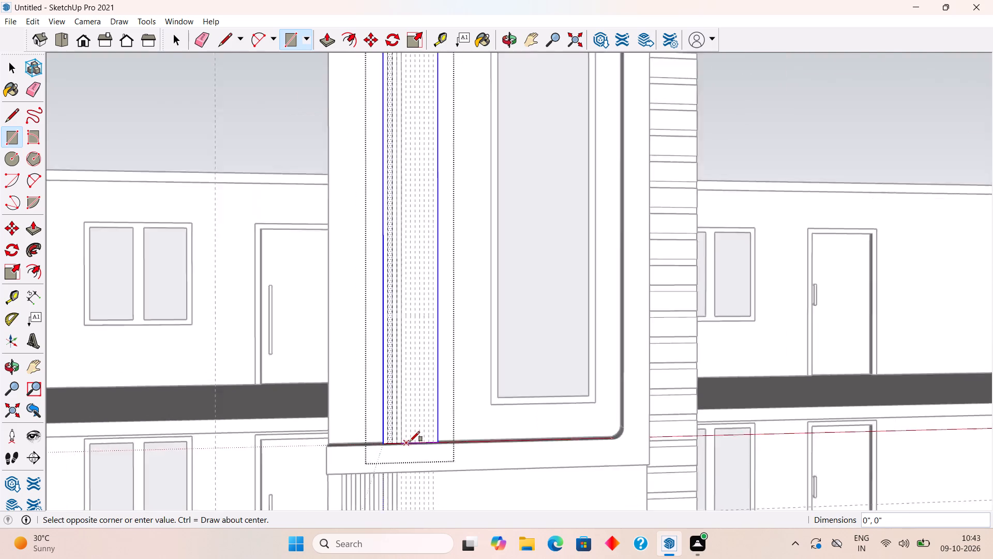
scroll(410, 442, "down", 12)
scroll(448, 181, "up", 5)
scroll(386, 302, "up", 11)
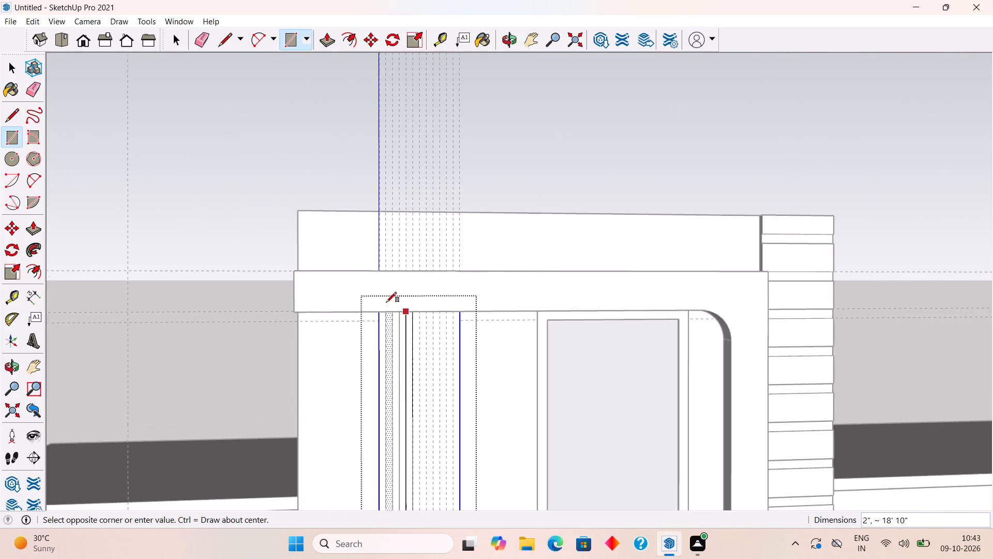
scroll(420, 342, "up", 6)
middle_click_drag(435, 322, 448, 223)
scroll(435, 255, "up", 10)
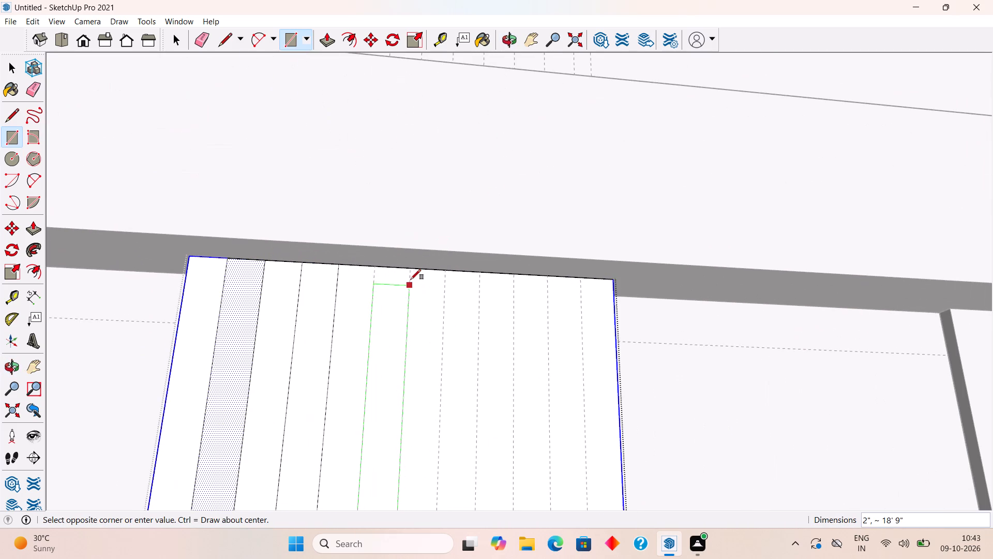
left_click(413, 267)
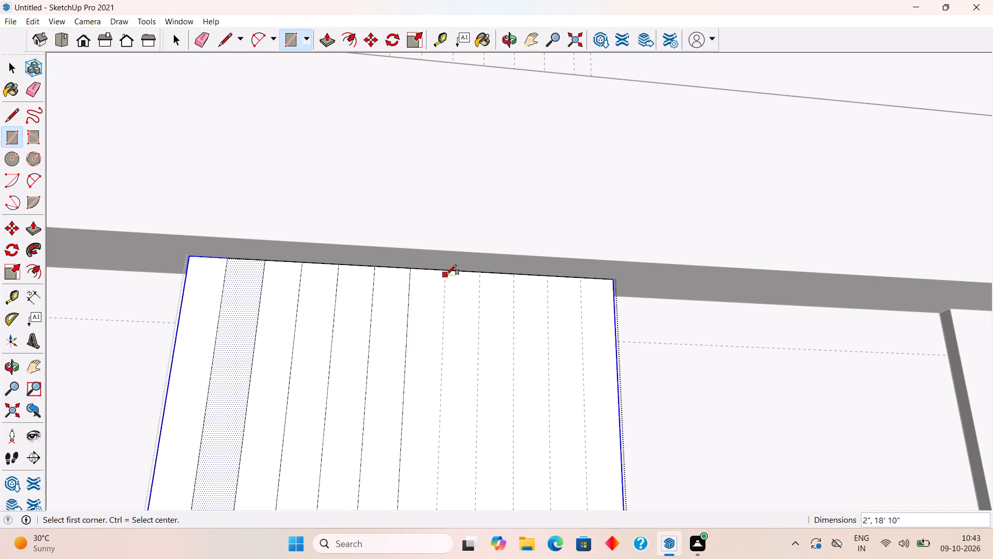
Draw a full-height rectangle, 2" by 18' 10", between the seventh and eighth guides on the strip's front face.
left_click(446, 271)
scroll(471, 305, "down", 14)
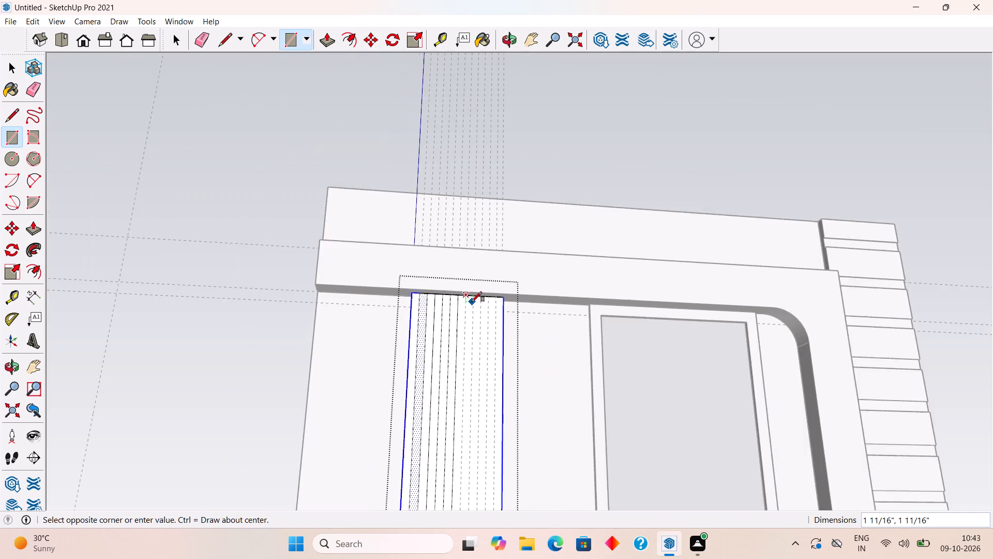
scroll(472, 302, "down", 20)
scroll(472, 302, "down", 3)
scroll(477, 422, "up", 5)
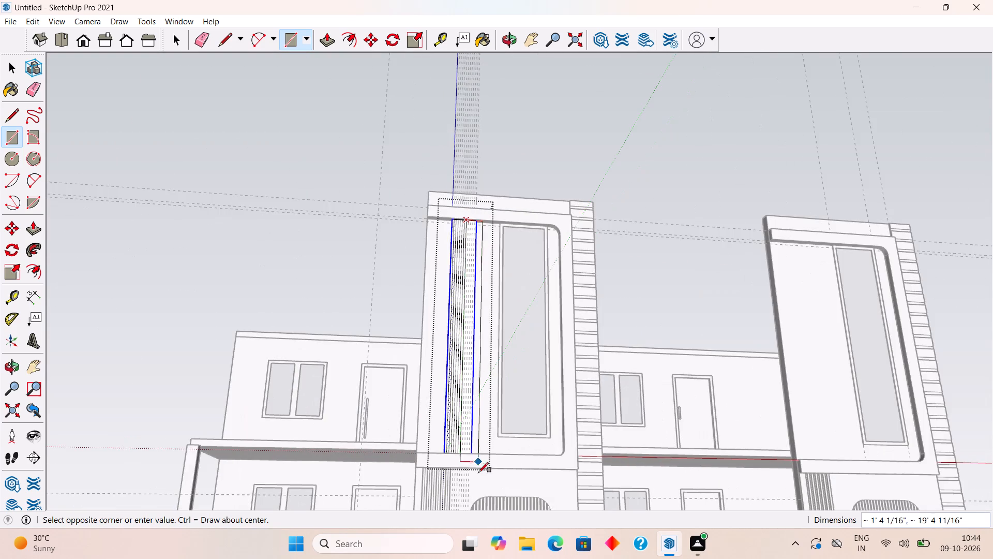
scroll(470, 423, "up", 4)
scroll(470, 421, "down", 10)
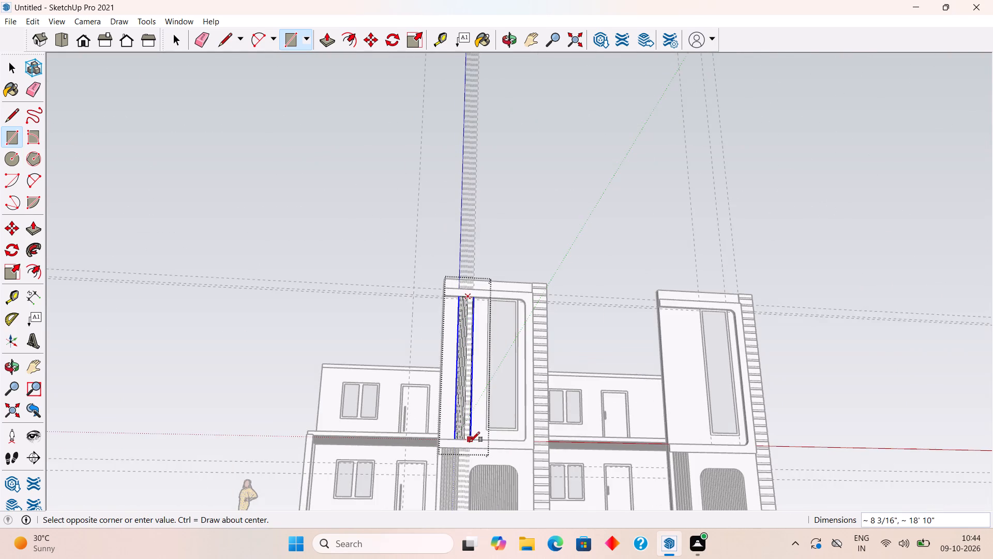
middle_click_drag(469, 444, 465, 502)
scroll(470, 437, "up", 13)
scroll(426, 451, "up", 1)
middle_click_drag(426, 451, 422, 481)
scroll(479, 498, "up", 18)
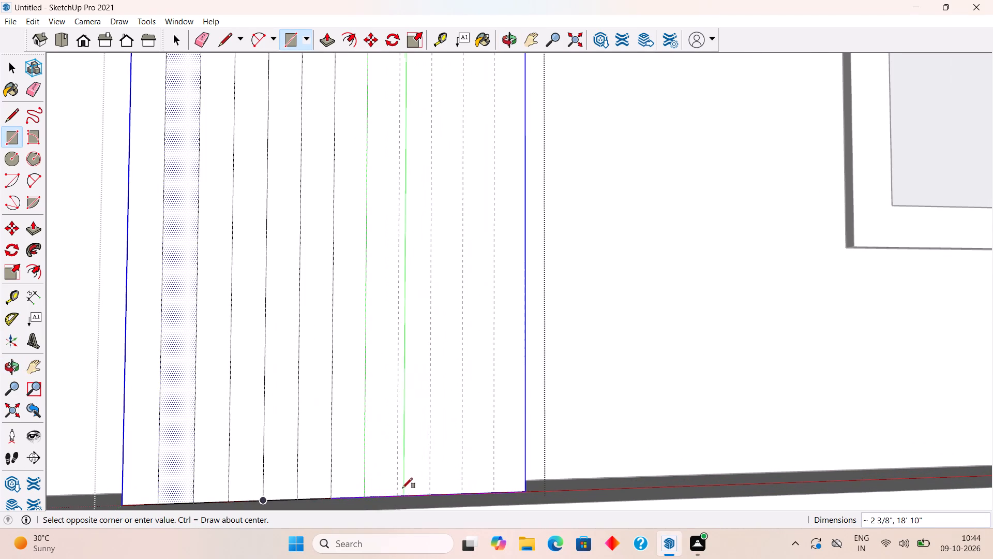
left_click(397, 493)
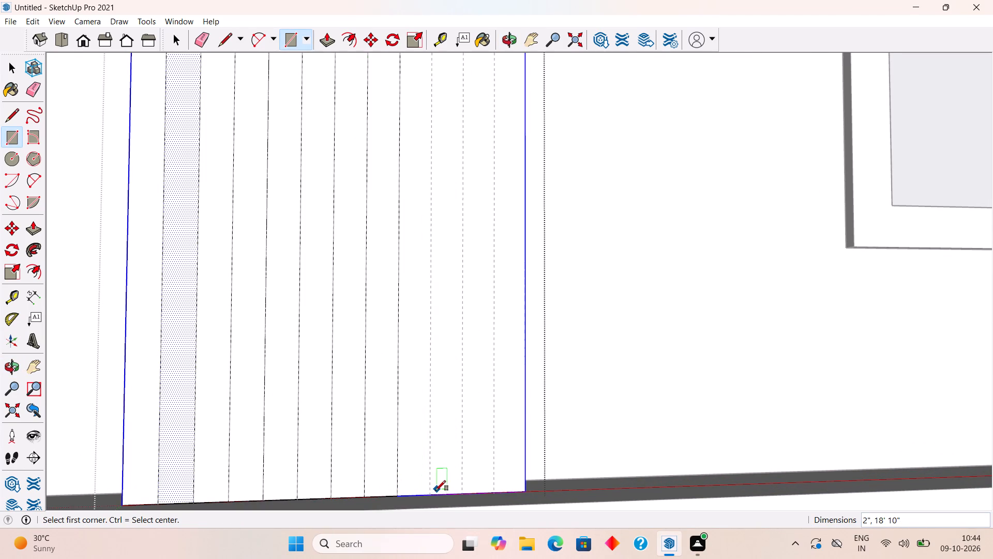
Draw a full-height rectangle, 2" by 18' 10", between the ninth and tenth guides on the strip's front face.
left_click(430, 496)
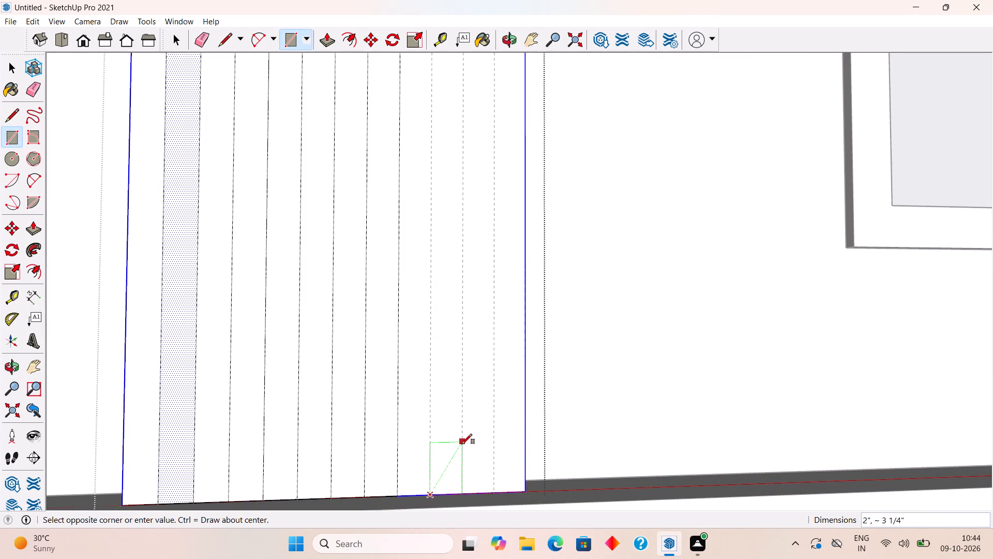
scroll(464, 442, "down", 20)
scroll(464, 442, "down", 13)
scroll(472, 306, "up", 2)
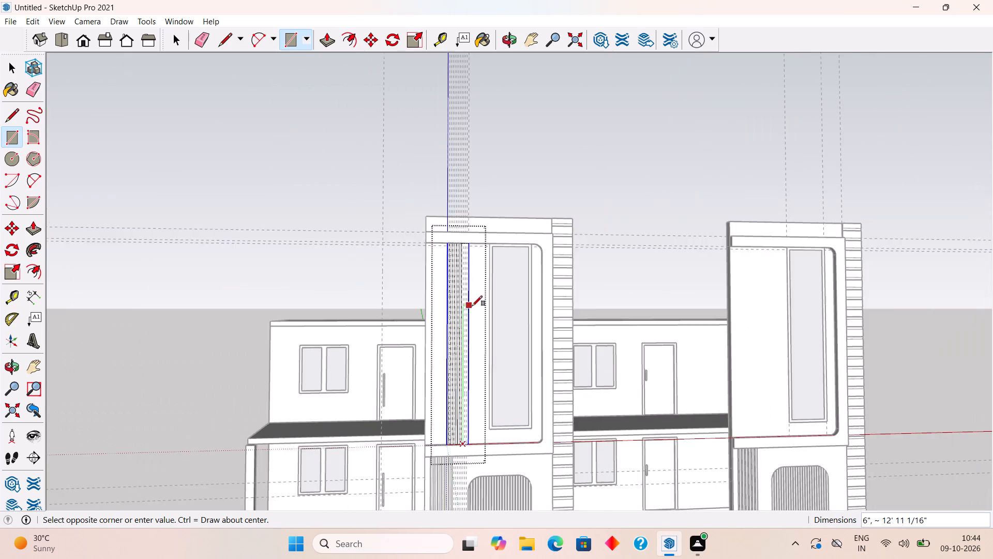
scroll(472, 306, "up", 4)
scroll(419, 157, "up", 5)
scroll(464, 242, "up", 9)
scroll(504, 209, "up", 6)
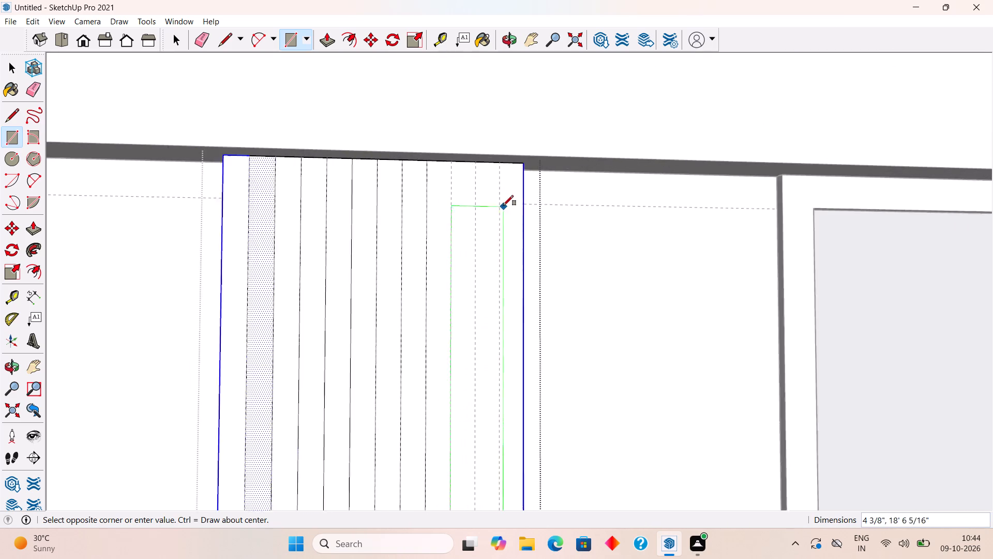
scroll(487, 191, "up", 4)
left_click(462, 141)
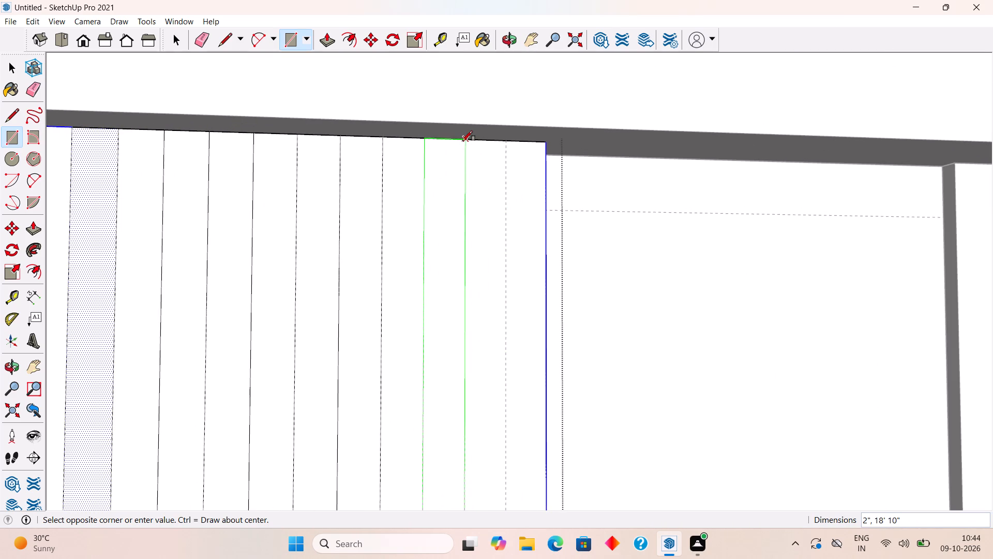
Draw an 18' 10" vertical line along the last guide nearest the tall window, from the strip's top edge to its bottom edge.
left_click(507, 143)
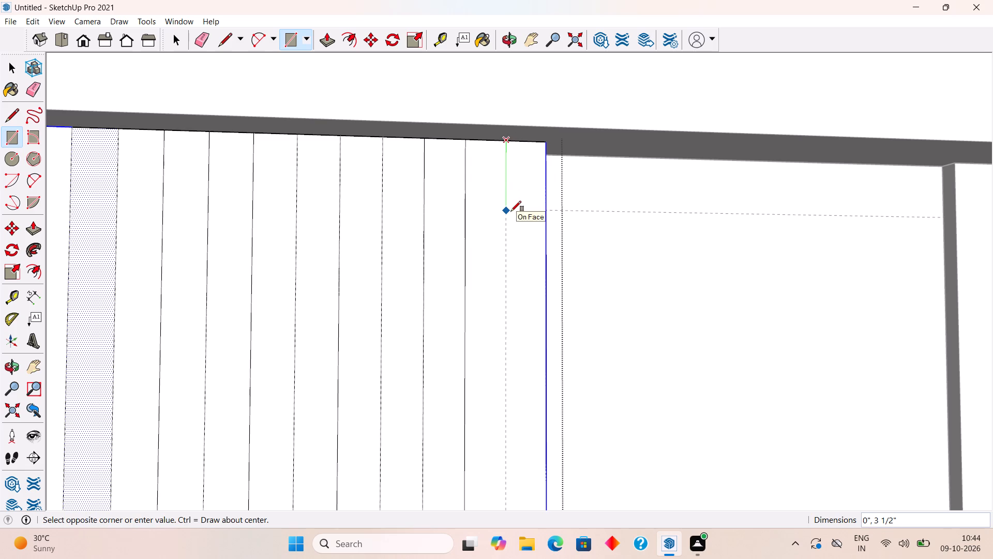
key("space")
type("l")
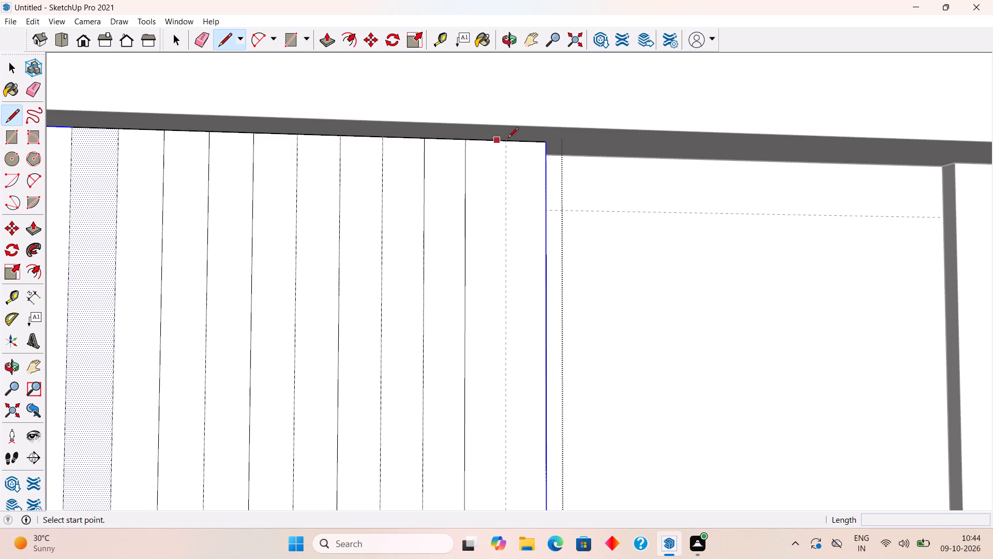
left_click(507, 144)
scroll(511, 225, "down", 20)
scroll(511, 225, "down", 10)
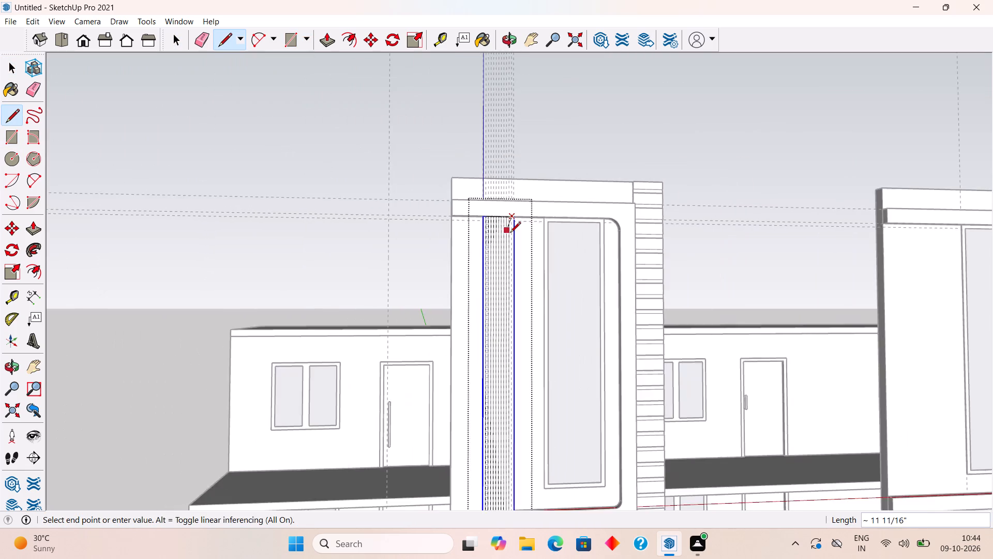
scroll(510, 233, "down", 5)
scroll(513, 464, "up", 16)
middle_click_drag(487, 281, 489, 378)
scroll(516, 381, "up", 10)
left_click(515, 378)
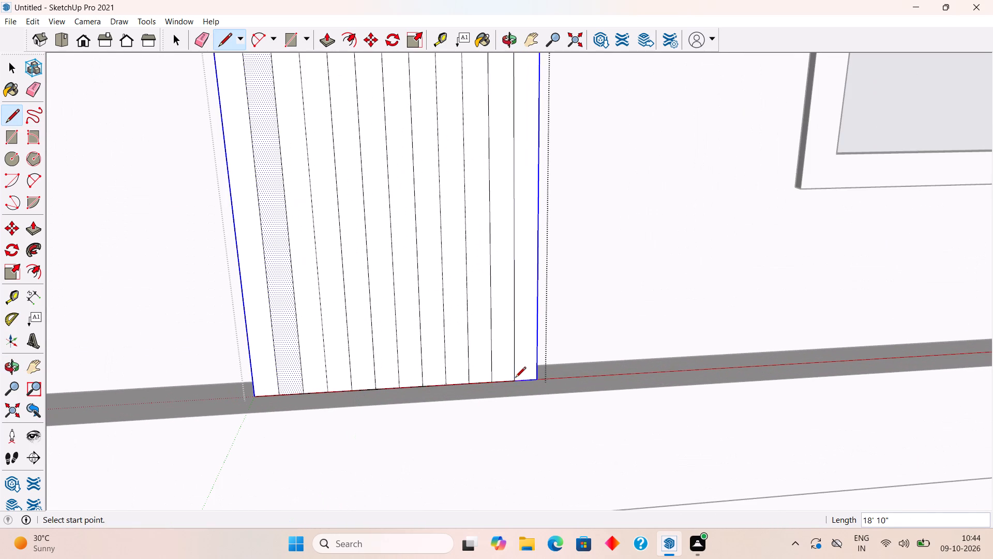
key("space")
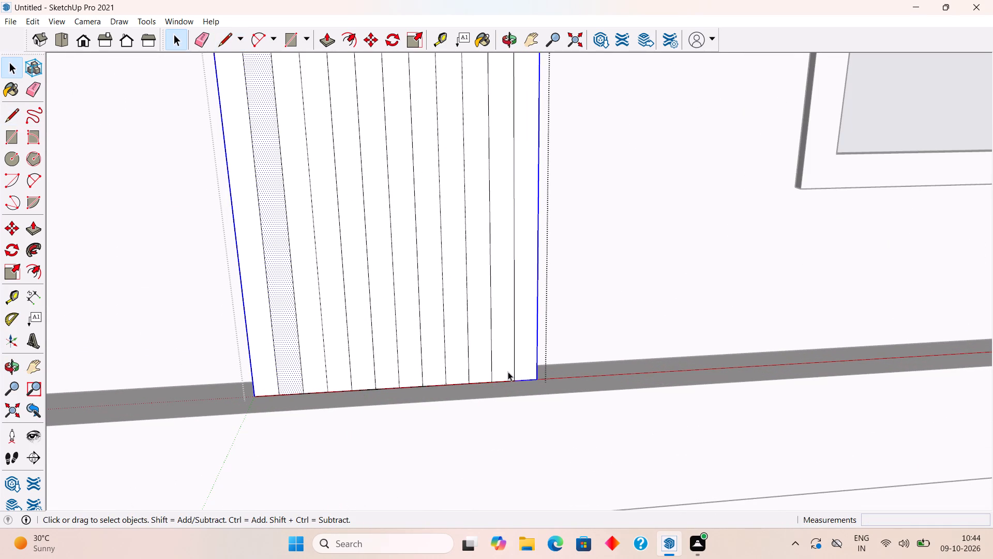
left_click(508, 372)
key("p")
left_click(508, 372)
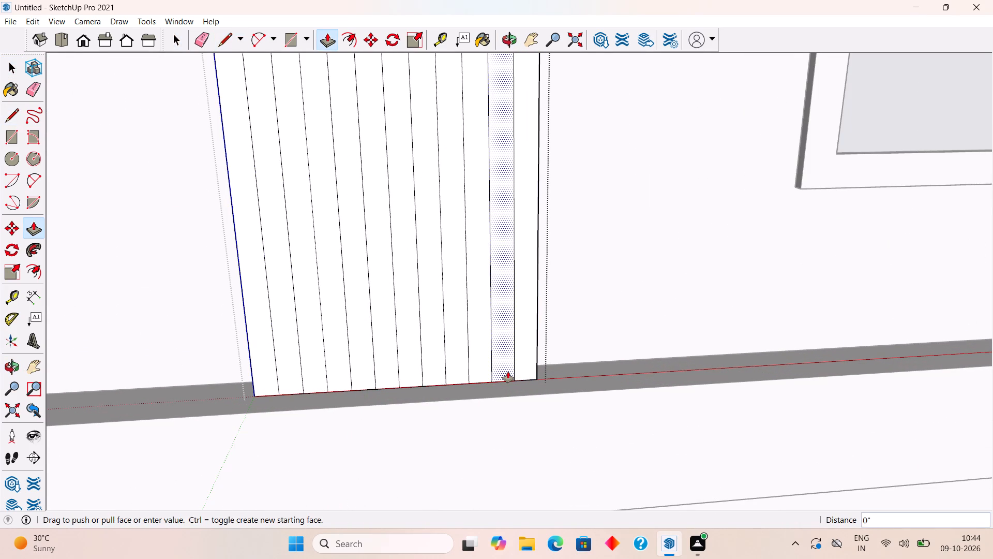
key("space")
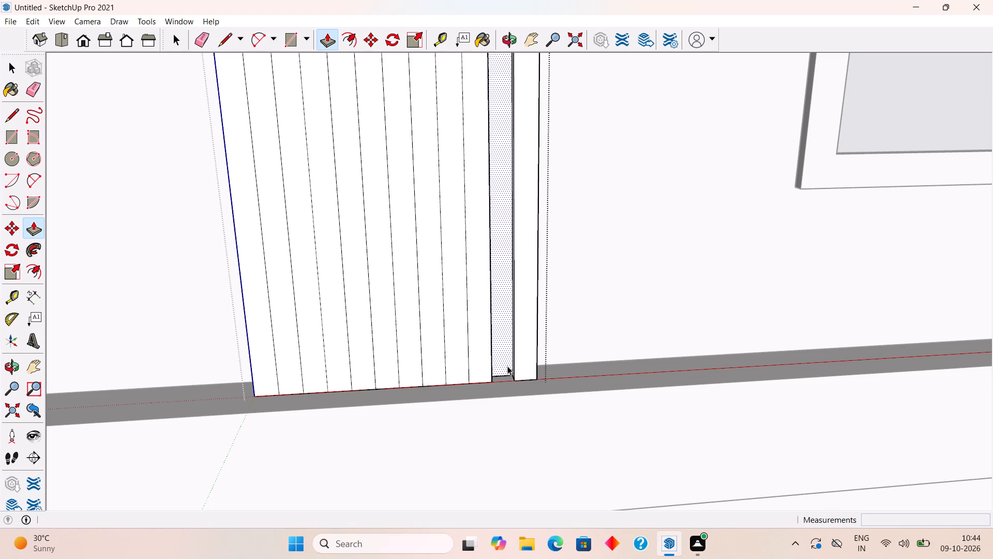
Push the second and fourth 2" bands of the first tower's front strip inward by 2".
left_click(289, 380)
key("p")
left_click(289, 380)
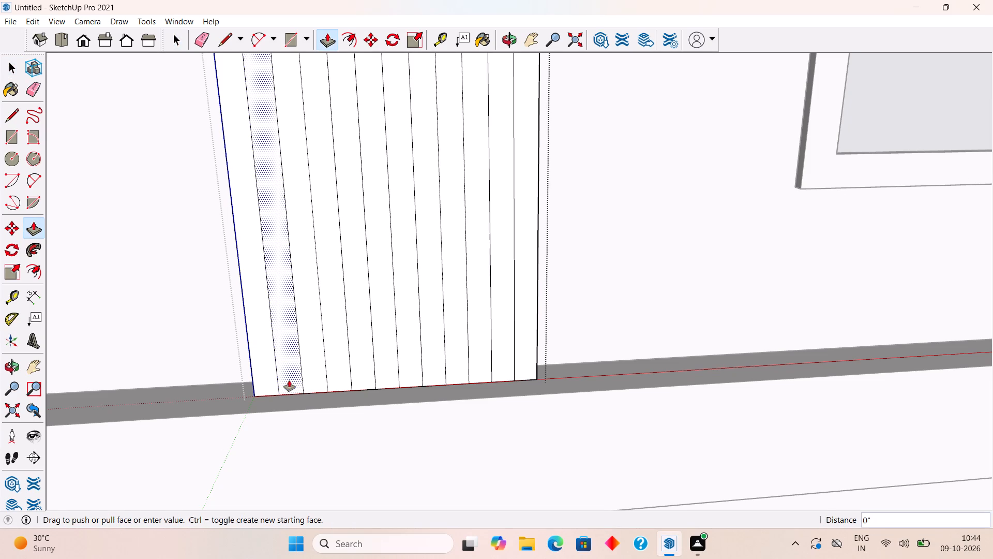
type("2\"")
key("Return")
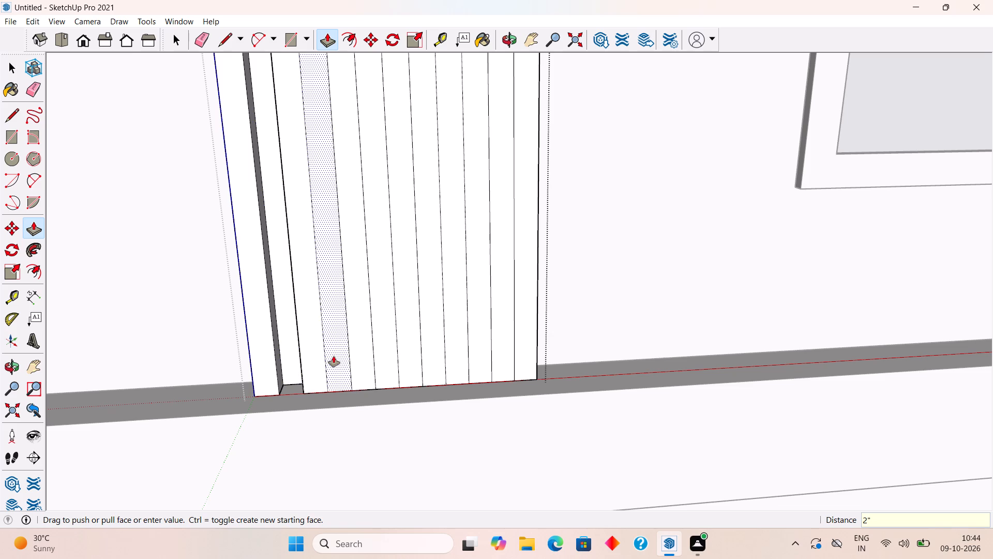
double_click(334, 356)
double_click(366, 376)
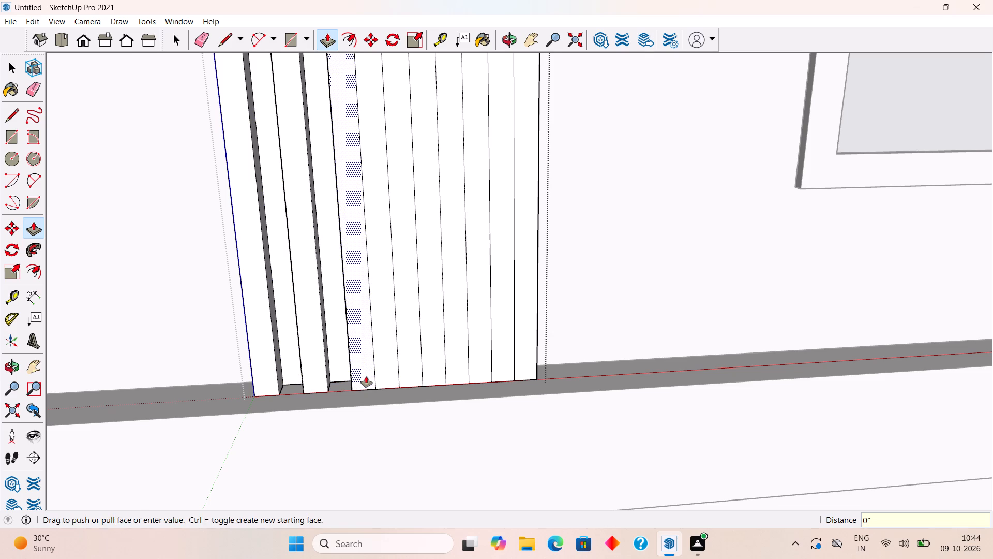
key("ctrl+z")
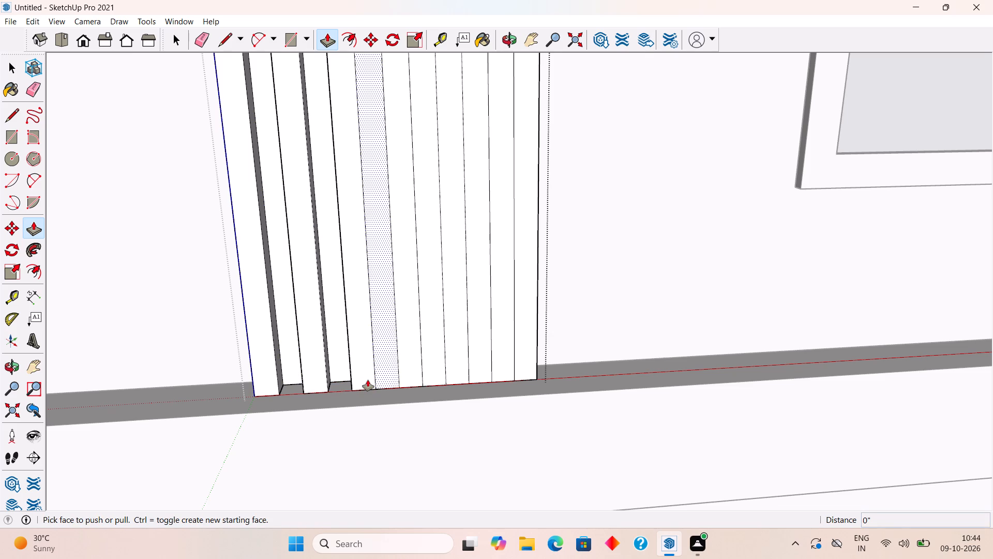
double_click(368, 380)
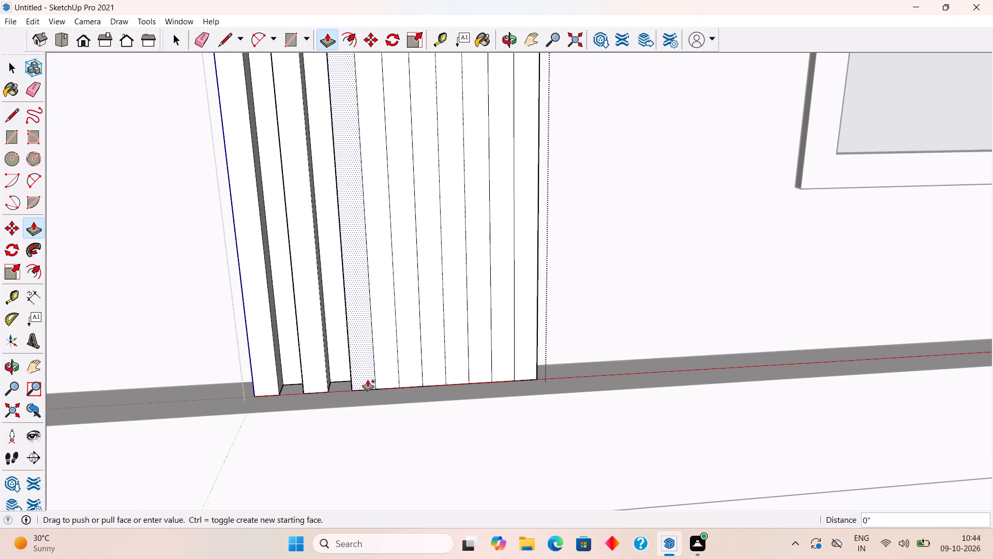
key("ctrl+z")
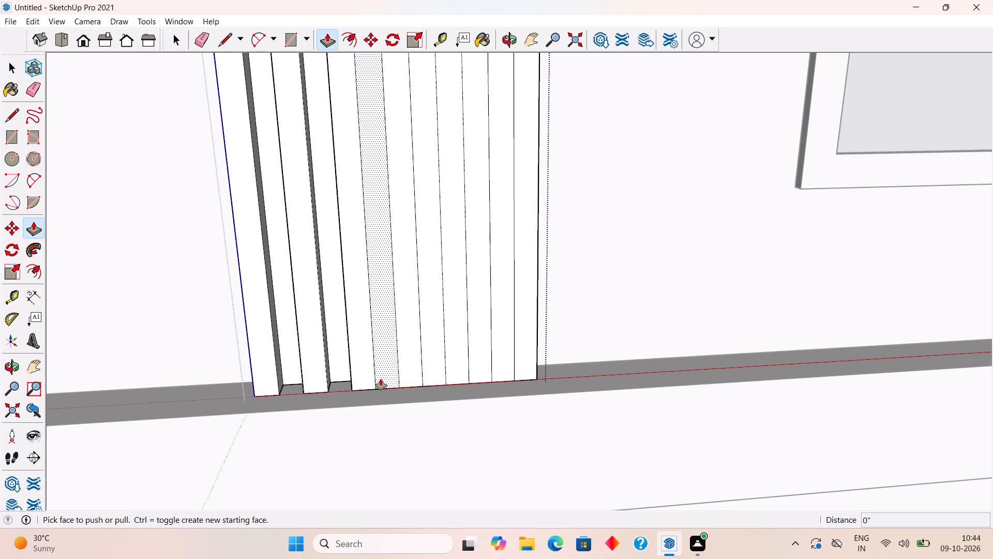
Repeat the 2" inward push on the sixth, eighth, tenth and twelfth bands, and leave the strip's editing mode.
double_click(381, 379)
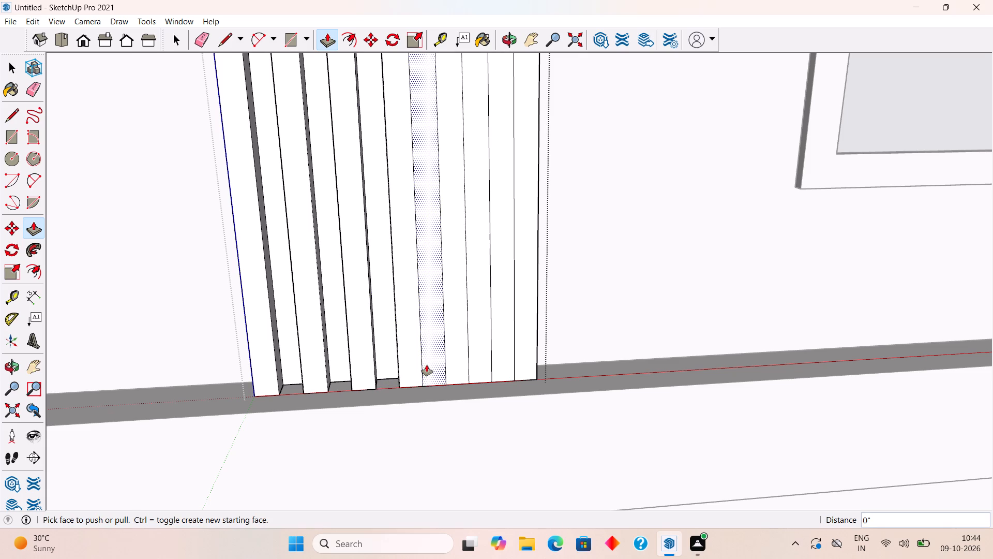
double_click(427, 365)
double_click(474, 375)
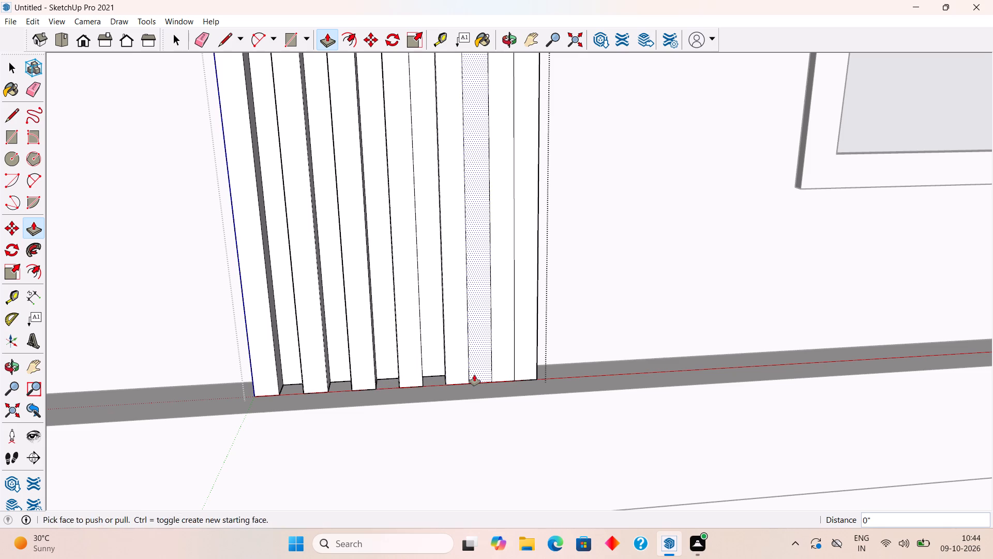
double_click(524, 367)
key("space")
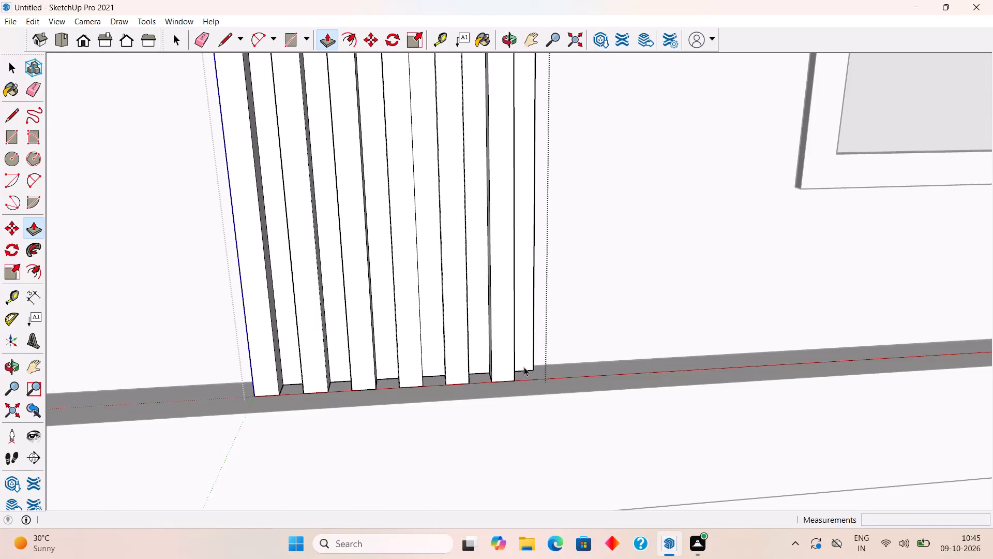
scroll(524, 367, "down", 20)
scroll(524, 367, "down", 9)
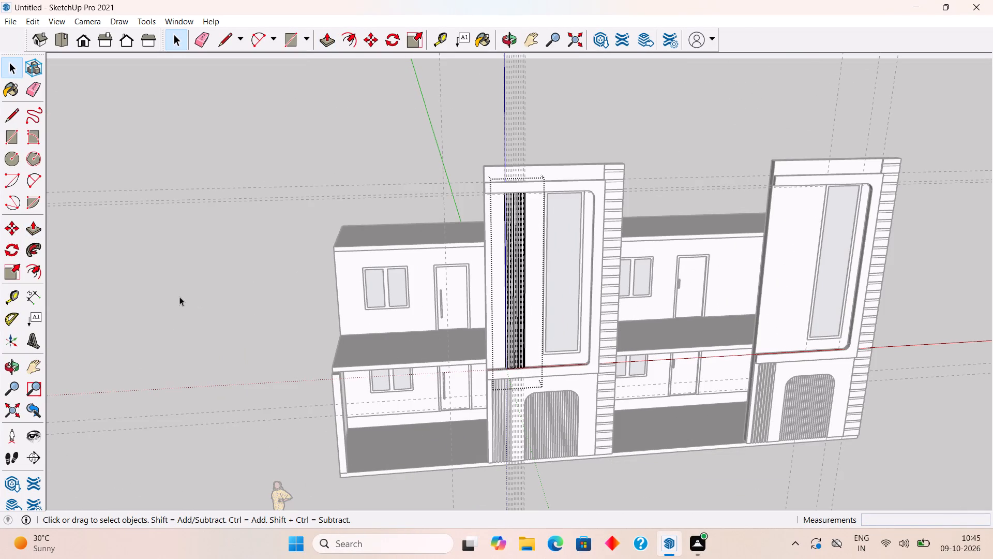
left_click(179, 296)
Examine the grooved strip on the first tower and the whole front facade from several angles.
middle_click_drag(543, 421, 507, 280)
scroll(507, 280, "up", 8)
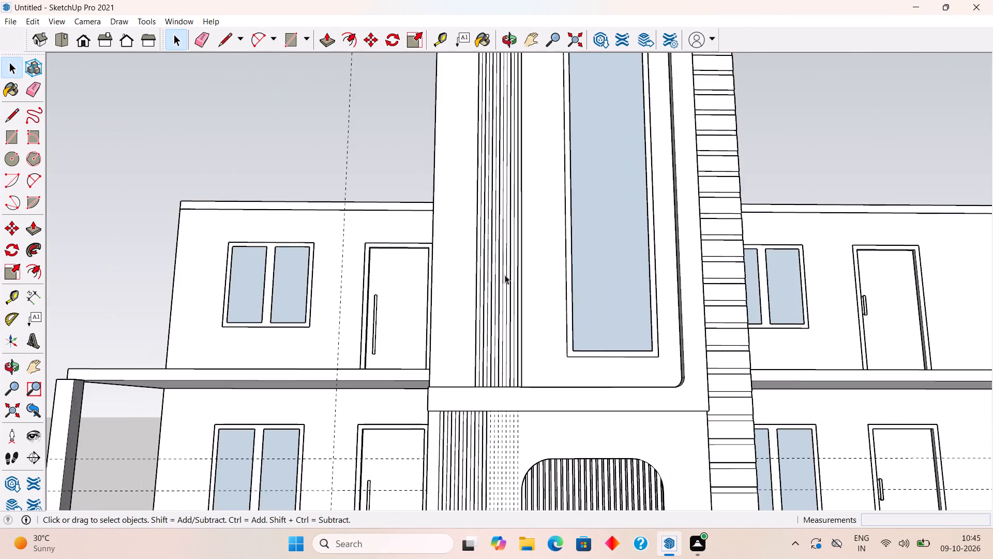
middle_click_drag(506, 284, 472, 458)
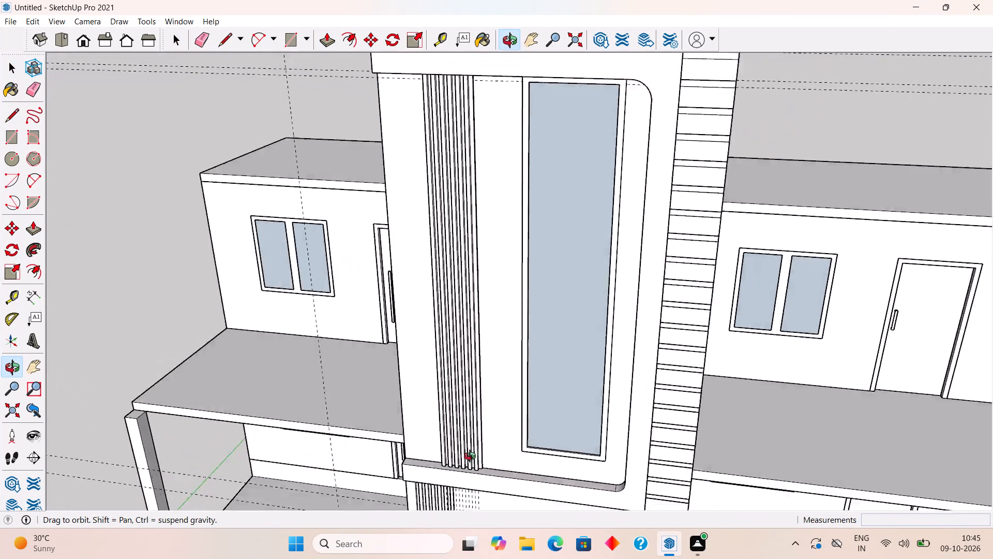
middle_click_drag(472, 458, 506, 458)
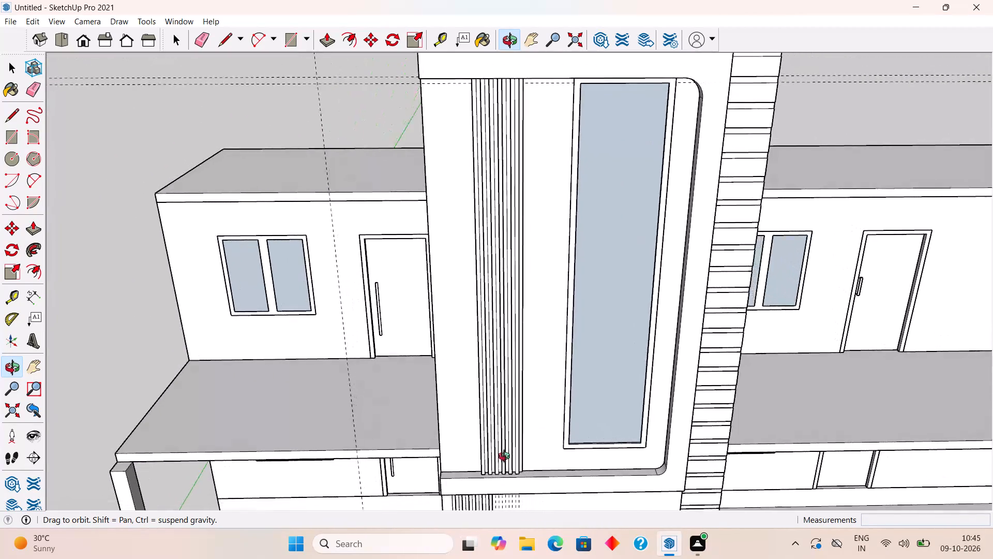
middle_click_drag(506, 458, 472, 453)
scroll(525, 464, "up", 5)
scroll(493, 452, "down", 5)
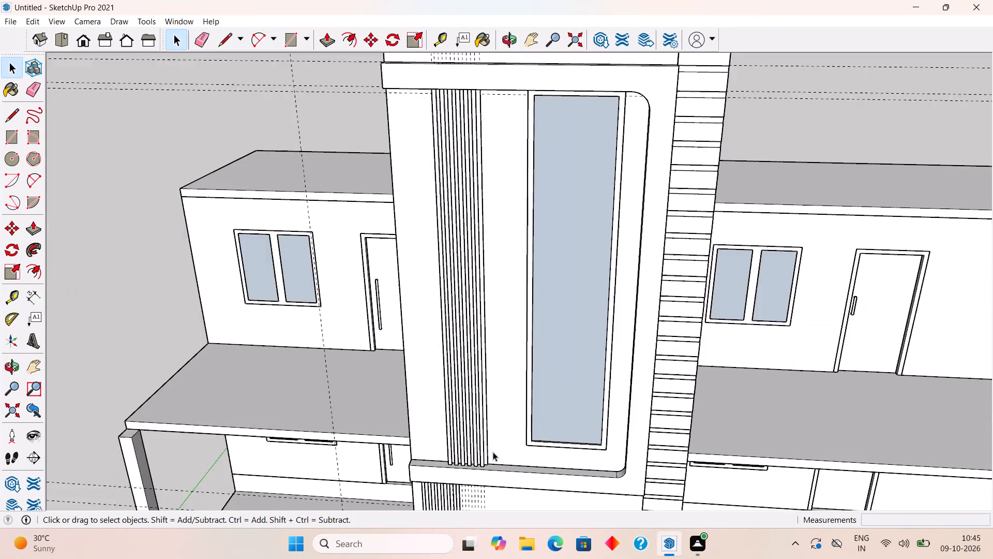
scroll(493, 452, "down", 14)
middle_click_drag(518, 445, 566, 305)
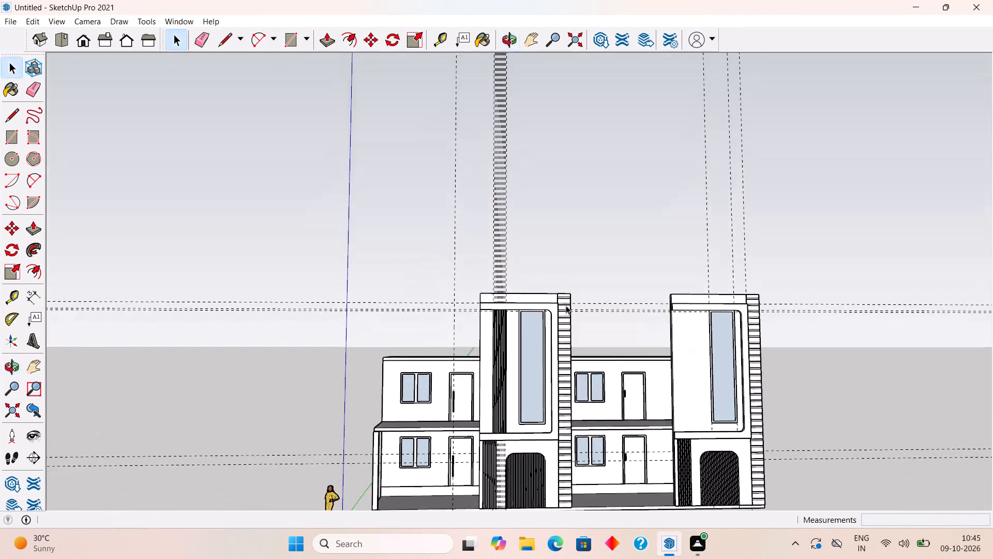
scroll(550, 344, "down", 5)
scroll(550, 488, "up", 1)
middle_click_drag(622, 497, 700, 502)
scroll(700, 505, "up", 1)
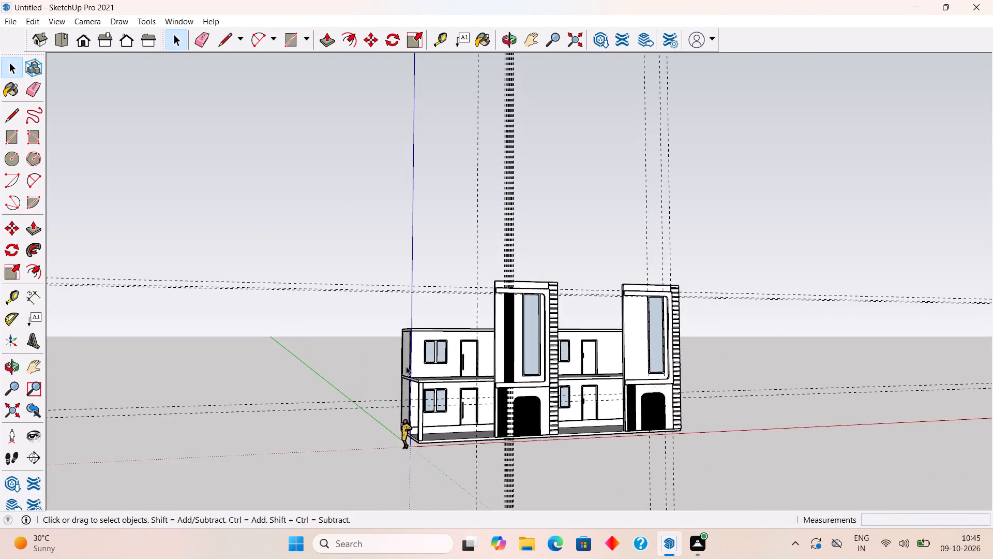
scroll(405, 361, "up", 6)
scroll(639, 345, "up", 4)
Select the whole grooved strip on the first tower's front wall.
left_click(575, 365)
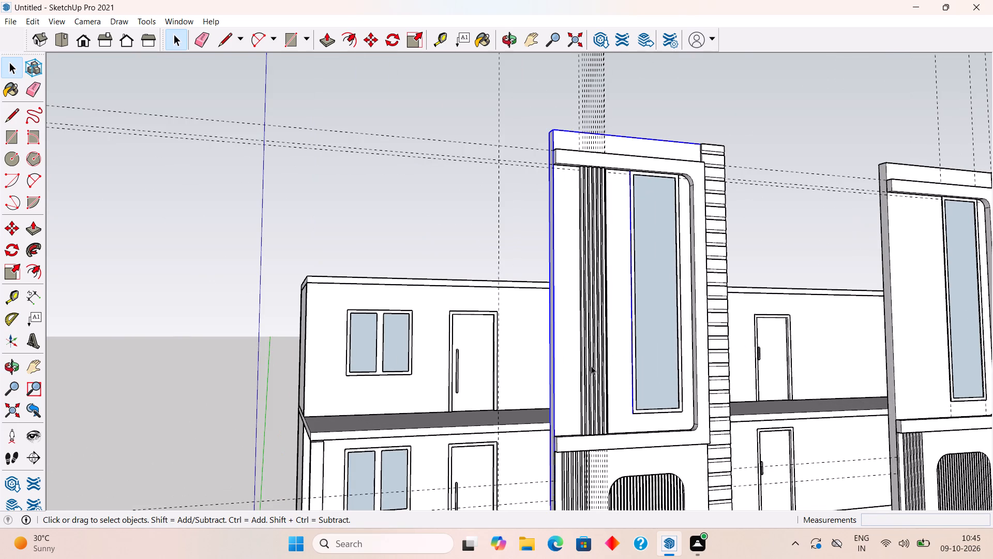
left_click(591, 366)
left_click(591, 366)
triple_click(601, 364)
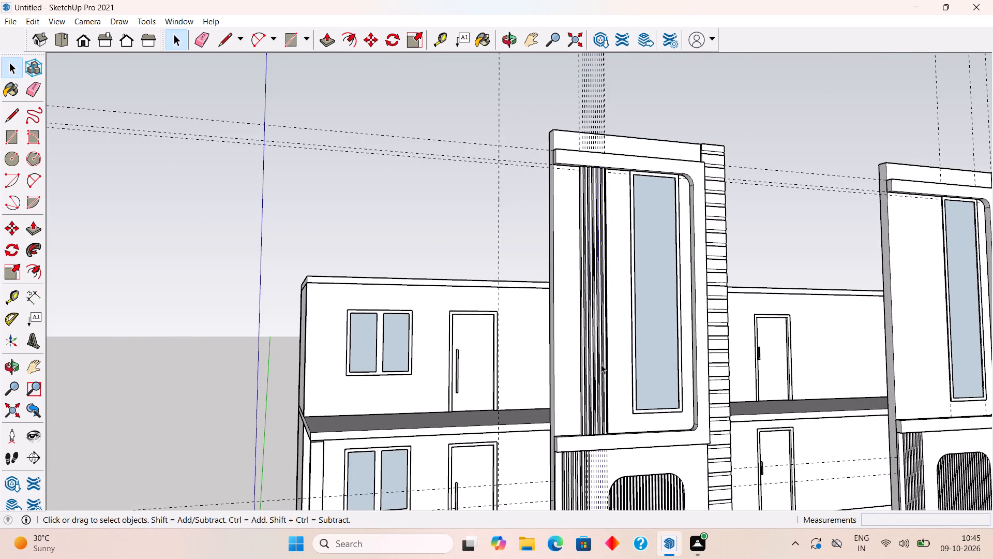
scroll(601, 364, "up", 11)
middle_click_drag(590, 371, 611, 417)
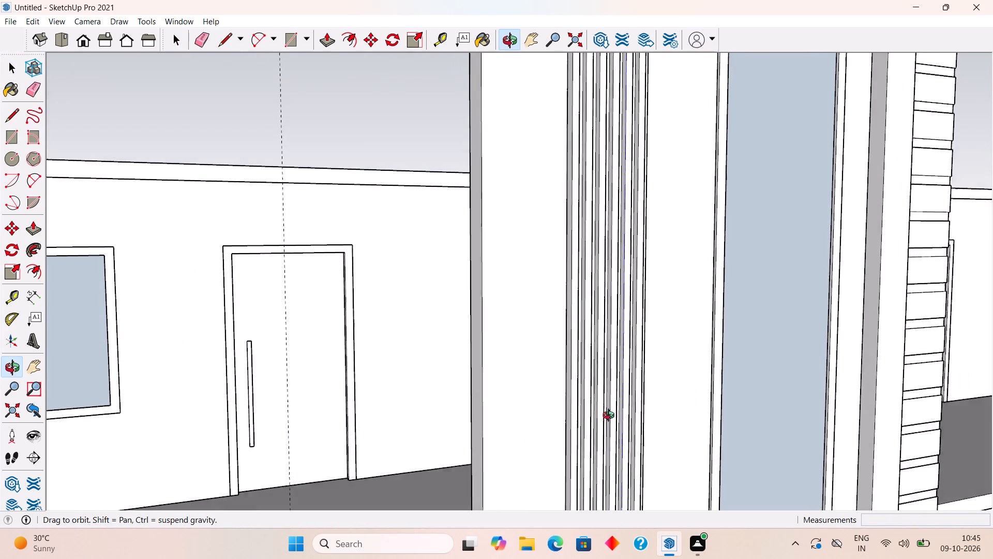
middle_click_drag(611, 417, 612, 418)
scroll(585, 398, "up", 5)
left_click(574, 398)
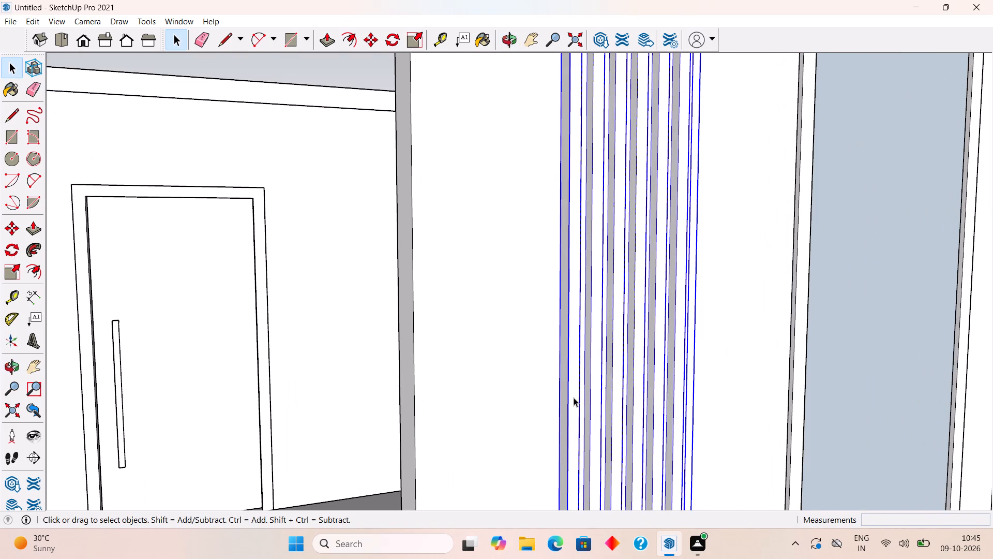
Place a vertical guide on the second tower's blank wall, 2' from the near edge of its tall window frame.
scroll(574, 398, "down", 20)
scroll(574, 398, "down", 3)
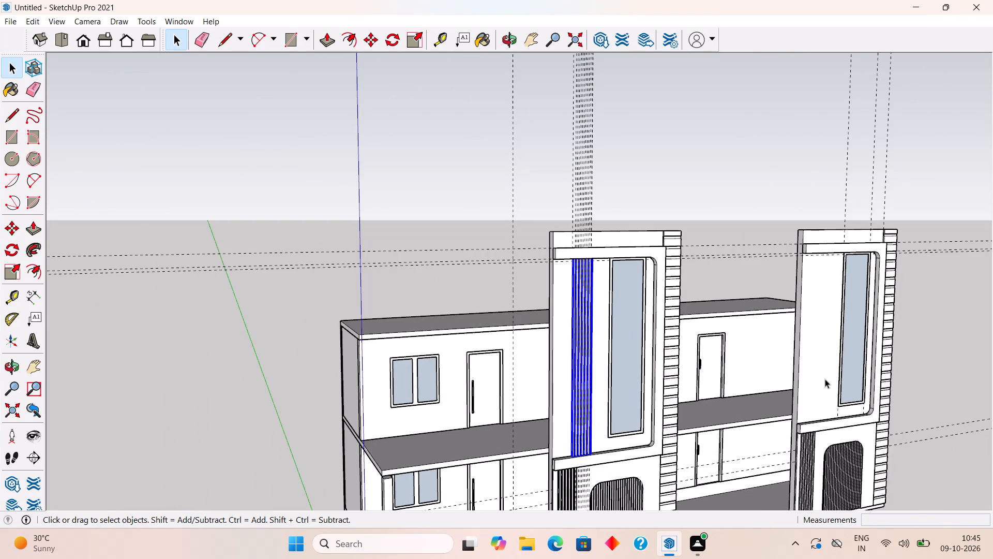
middle_click_drag(814, 381, 717, 360)
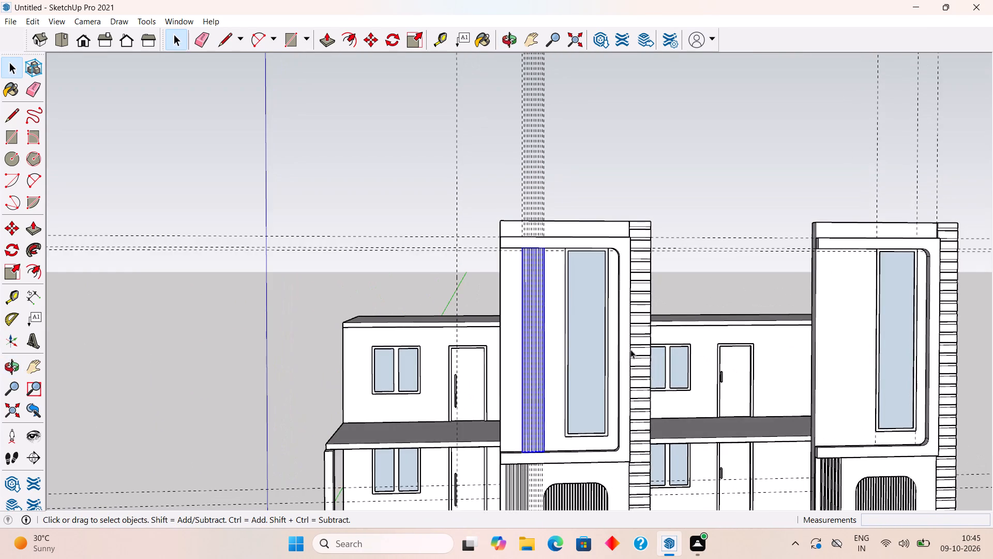
scroll(544, 366, "up", 4)
scroll(544, 366, "down", 7)
scroll(895, 416, "up", 5)
scroll(810, 423, "up", 6)
middle_click_drag(731, 388, 816, 423)
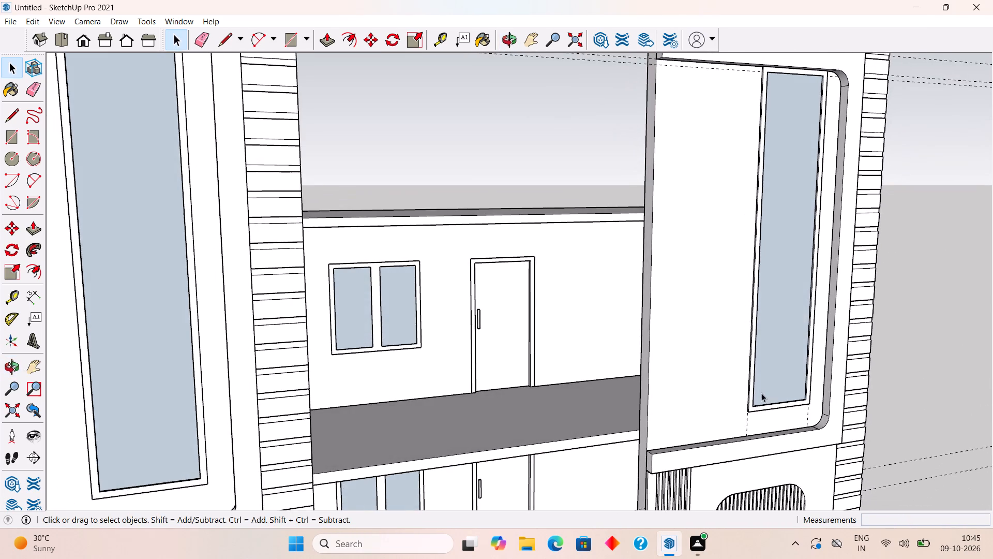
scroll(761, 390, "up", 15)
key("t")
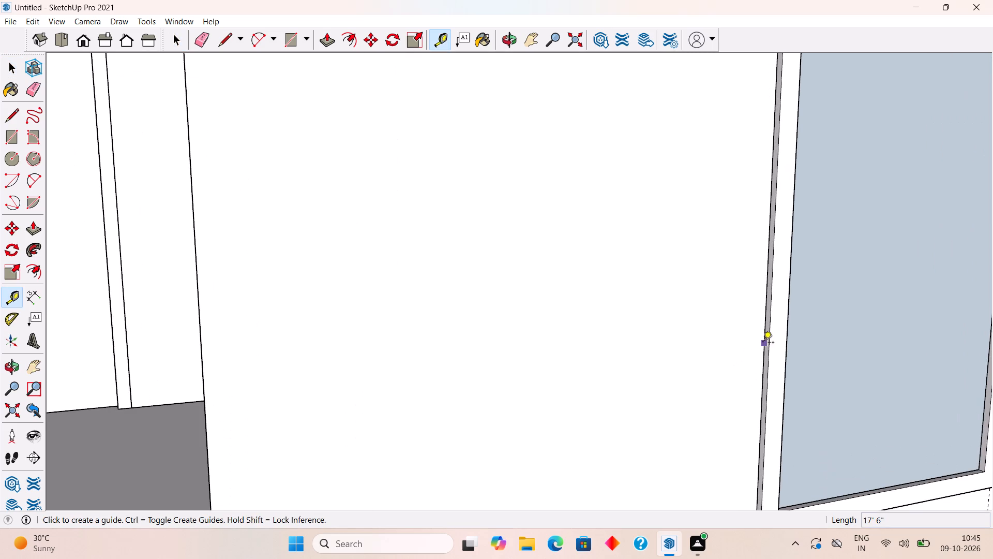
left_click(763, 343)
type("2'")
key("Return")
key("space")
Copy the selected grooved strip along the red axis about 31' 9 1/4" onto the second tower, beside its tall window.
scroll(648, 402, "down", 12)
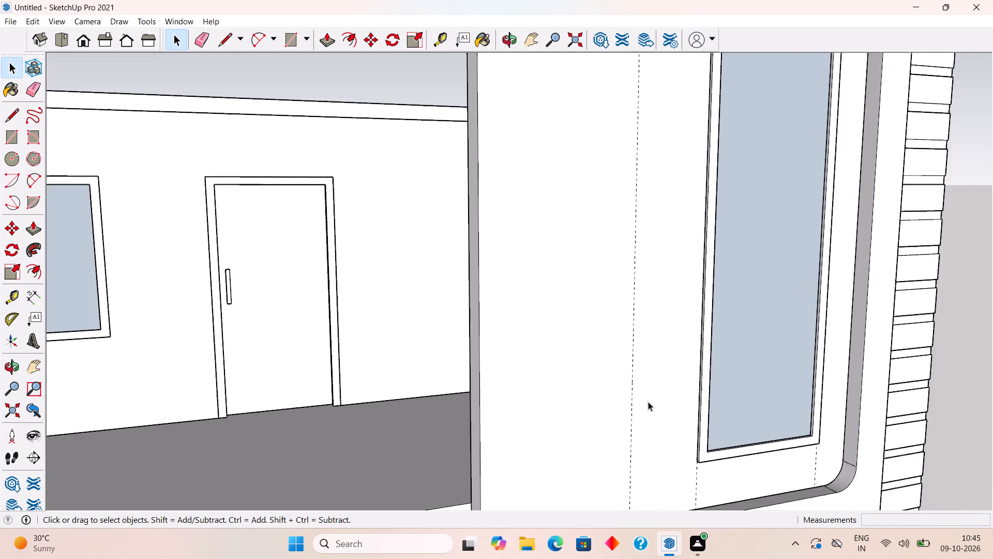
scroll(648, 402, "down", 5)
scroll(313, 460, "down", 6)
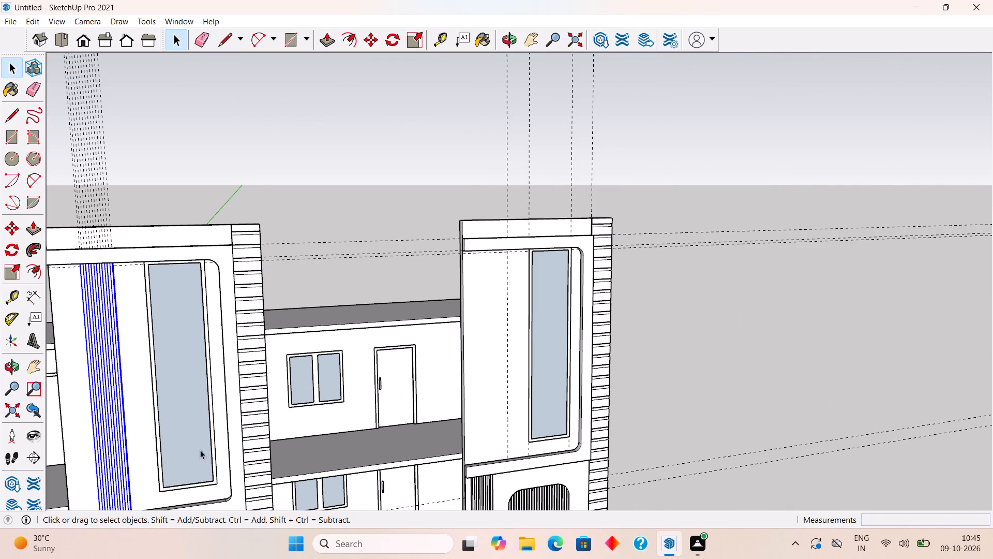
key("m")
left_click(107, 448)
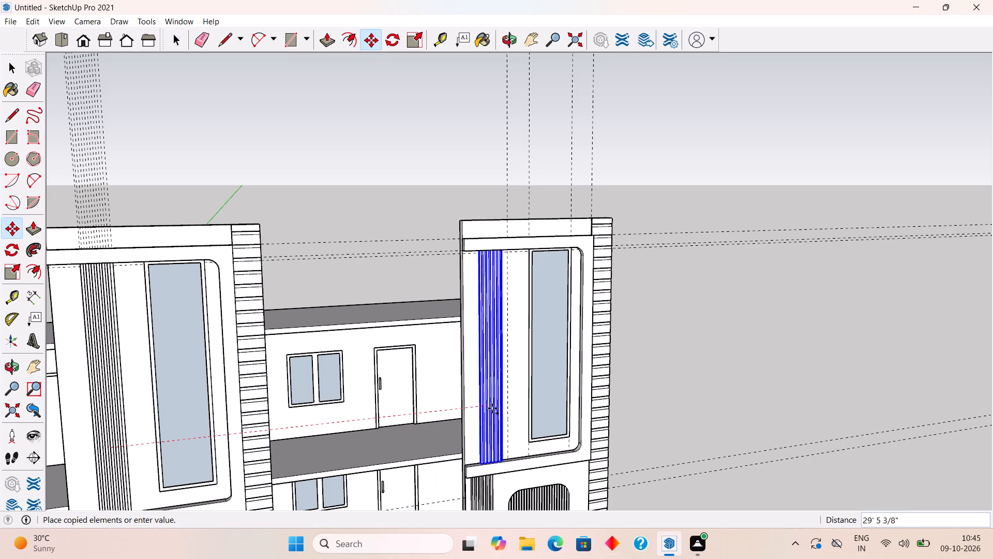
left_click(517, 399)
Move the copied strip 2" by its rear bottom corner to meet the guide under the window frame's edge, and deselect it.
scroll(548, 448, "up", 10)
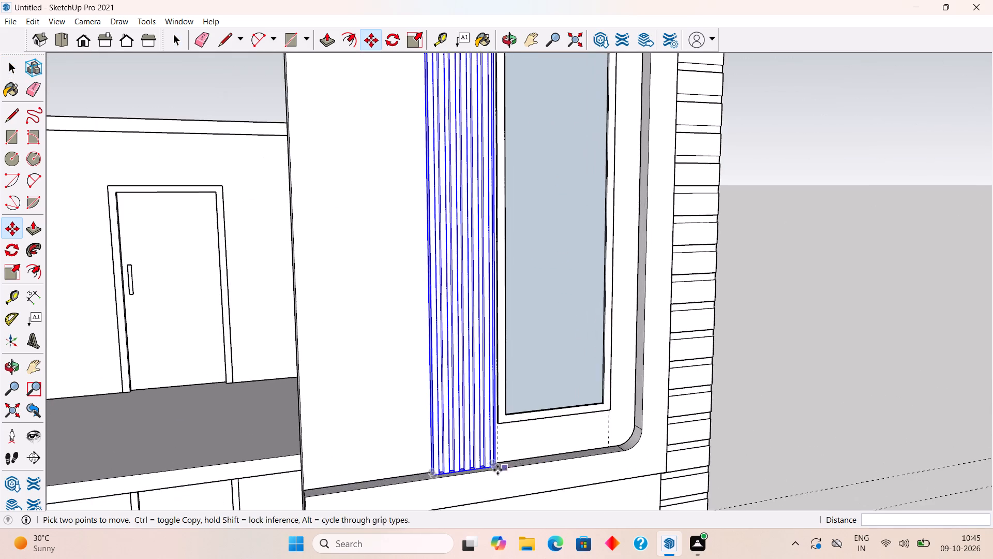
middle_click_drag(495, 469, 313, 426)
scroll(312, 426, "up", 20)
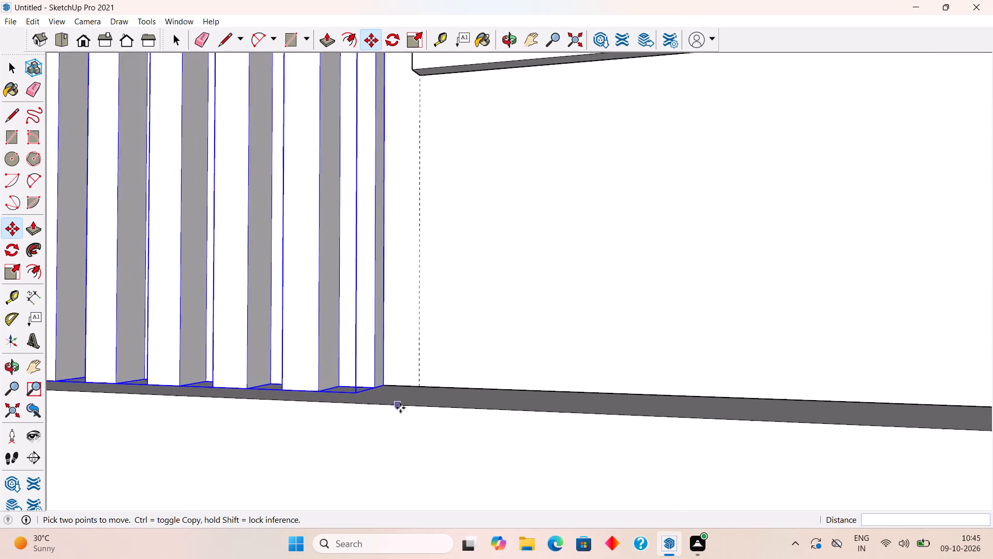
scroll(400, 408, "up", 11)
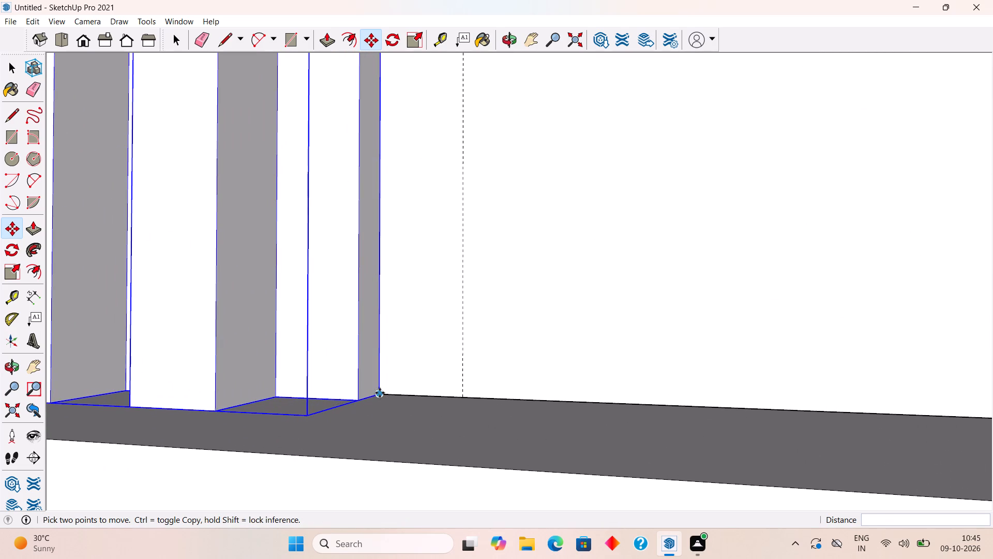
left_click(380, 393)
left_click(461, 403)
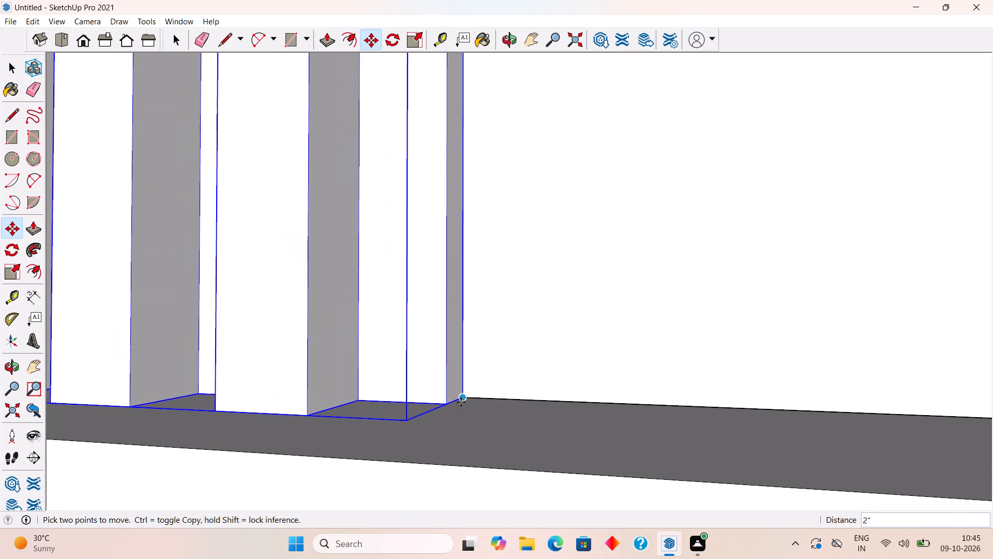
key("space")
scroll(461, 402, "down", 20)
scroll(461, 402, "down", 15)
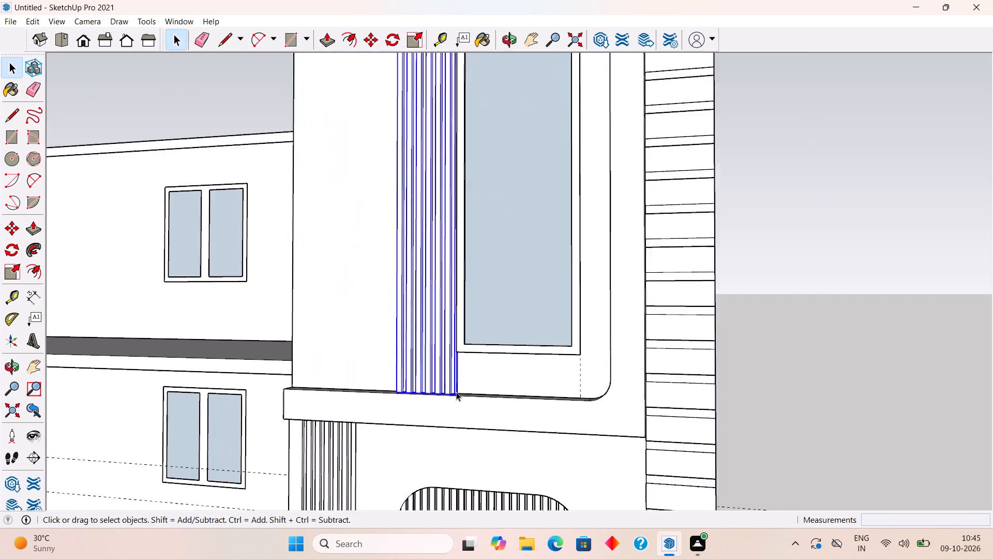
scroll(456, 392, "down", 8)
left_click(698, 357)
Delete the closely spaced vertical guides between the two edge guides of the first tower's upper grooved strip.
middle_click_drag(157, 552, 419, 458)
middle_click_drag(311, 445, 556, 430)
scroll(556, 430, "down", 10)
middle_click_drag(532, 467, 404, 448)
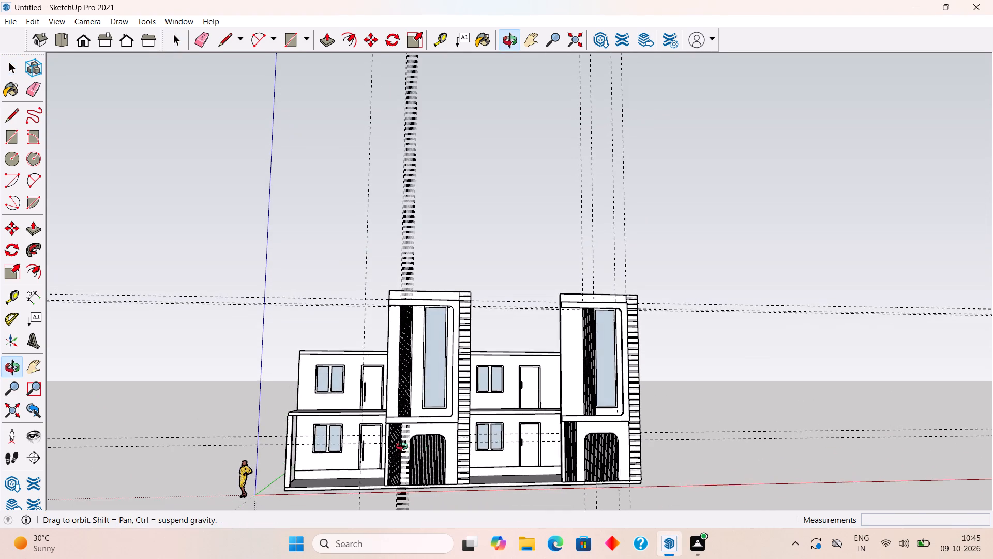
middle_click_drag(404, 448, 400, 450)
scroll(367, 516, "up", 5)
scroll(424, 488, "up", 3)
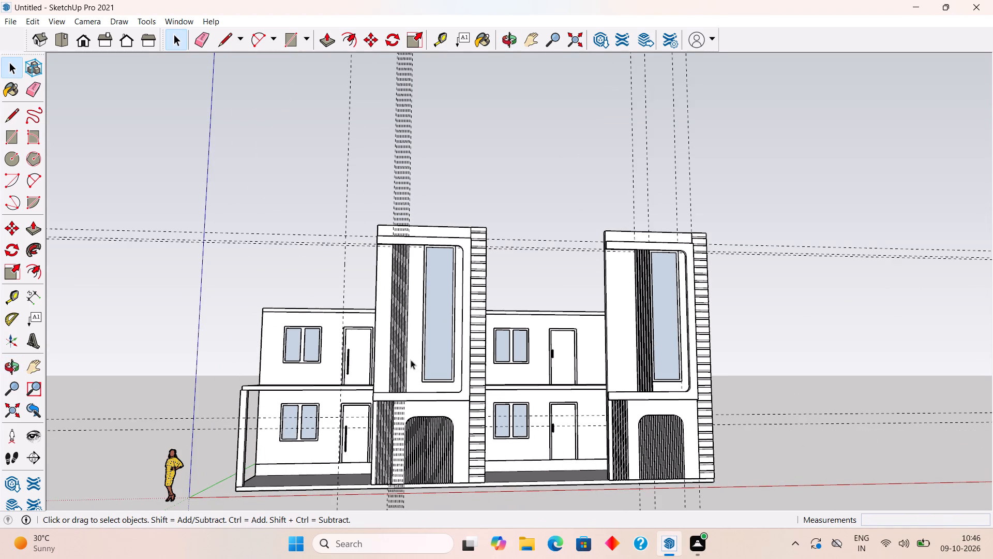
left_click_drag(429, 207, 384, 185)
left_click_drag(384, 185, 393, 191)
left_click(442, 203)
scroll(395, 224, "up", 20)
scroll(395, 224, "up", 3)
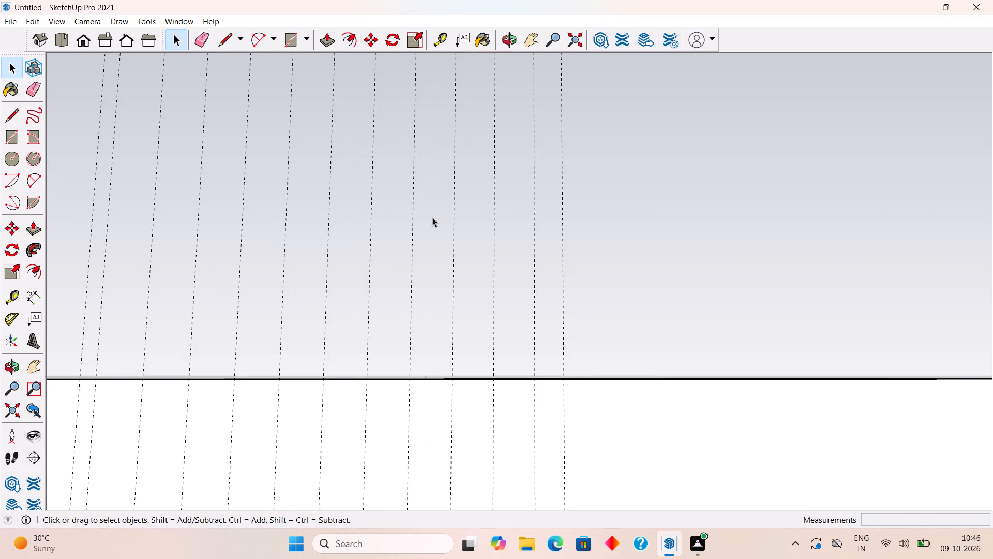
scroll(440, 216, "down", 3)
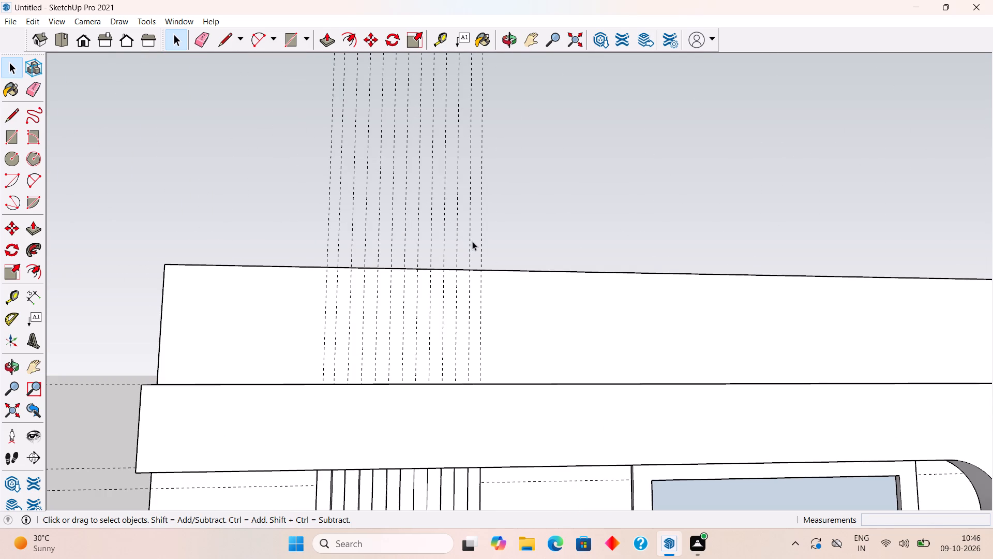
left_click_drag(472, 241, 335, 220)
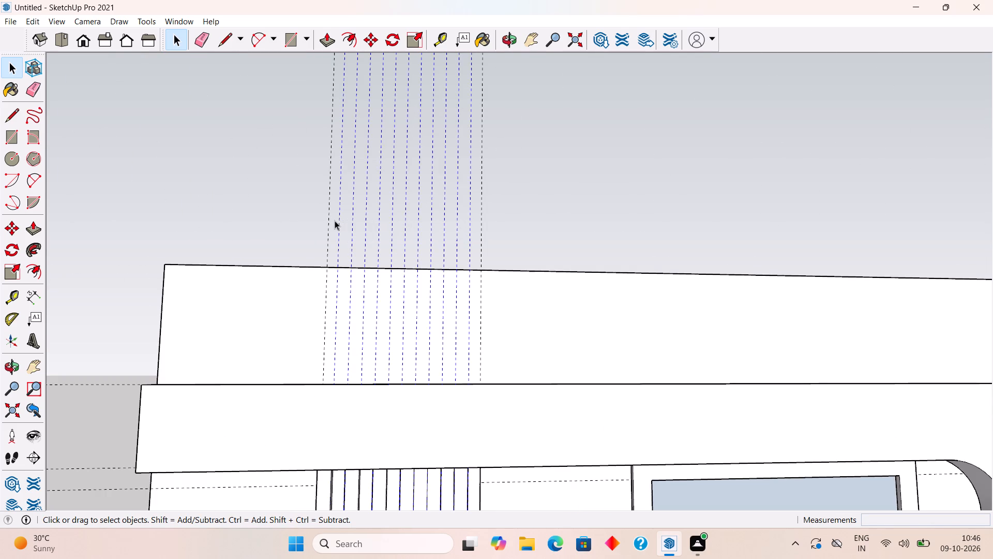
key("Delete")
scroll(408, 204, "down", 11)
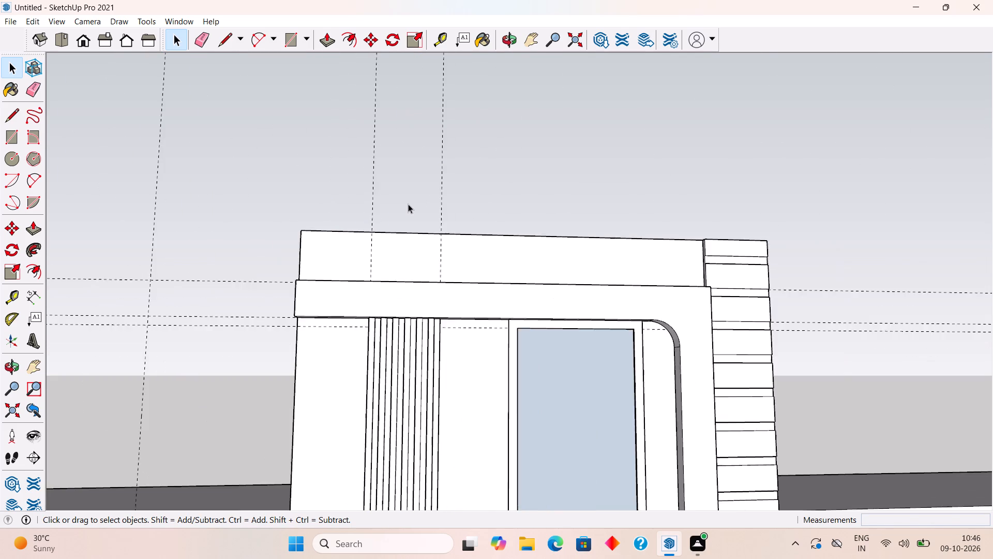
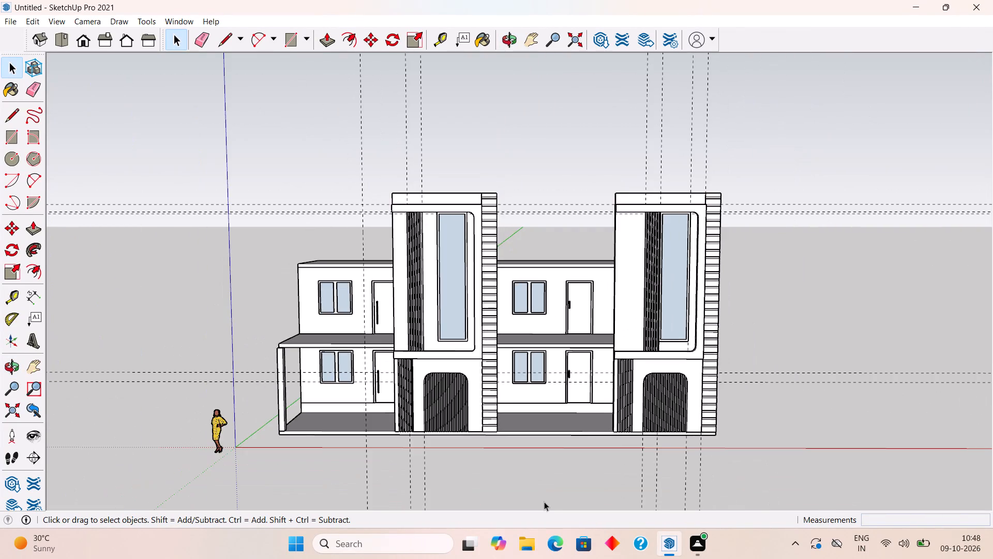
Move the second tower's upper grooved strip about 2' 3 1/4" along the red axis, away from its tall window.
scroll(554, 490, "up", 4)
scroll(511, 409, "up", 1)
middle_click_drag(517, 420, 582, 433)
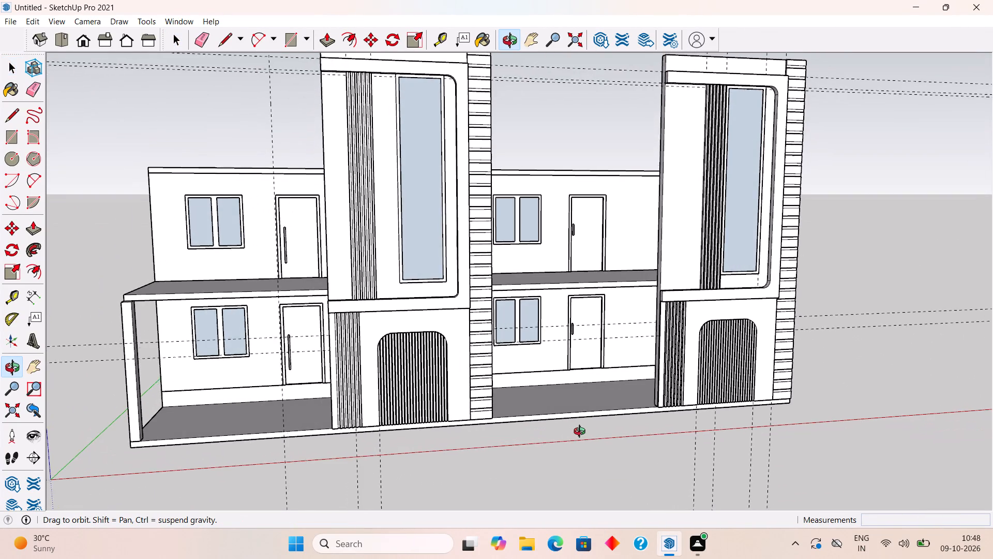
middle_click_drag(582, 433, 514, 443)
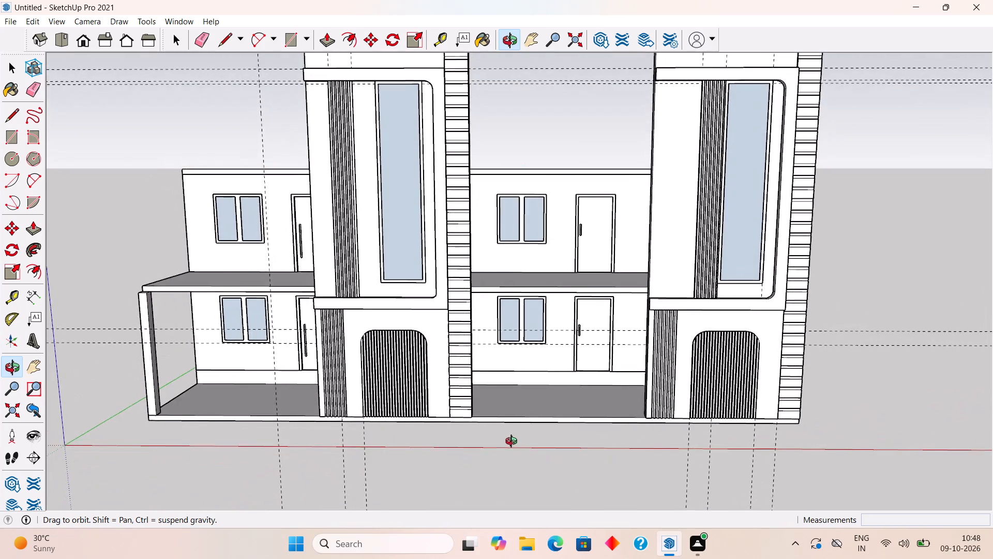
middle_click_drag(514, 443, 483, 435)
scroll(476, 425, "up", 2)
scroll(491, 396, "down", 3)
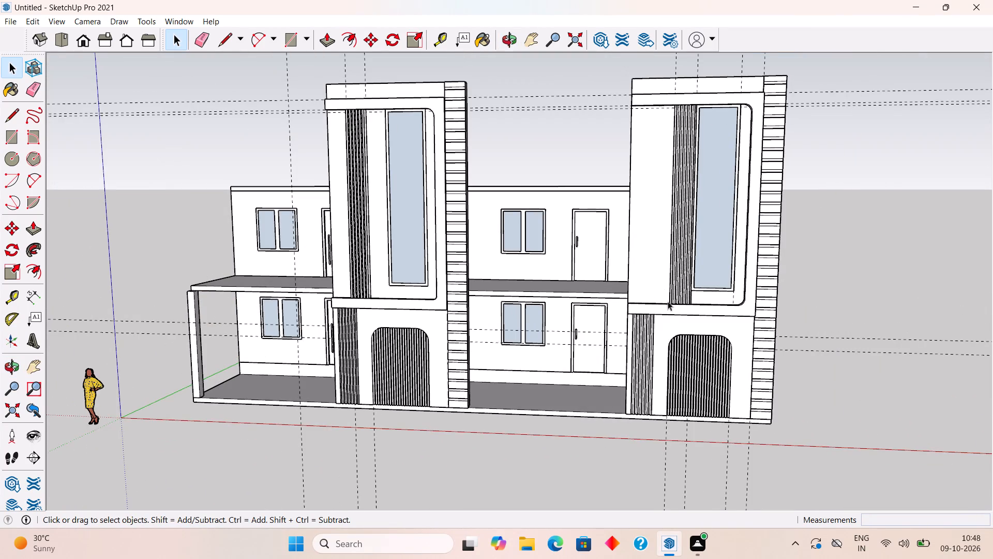
scroll(683, 310, "up", 2)
left_click(684, 281)
scroll(684, 281, "up", 11)
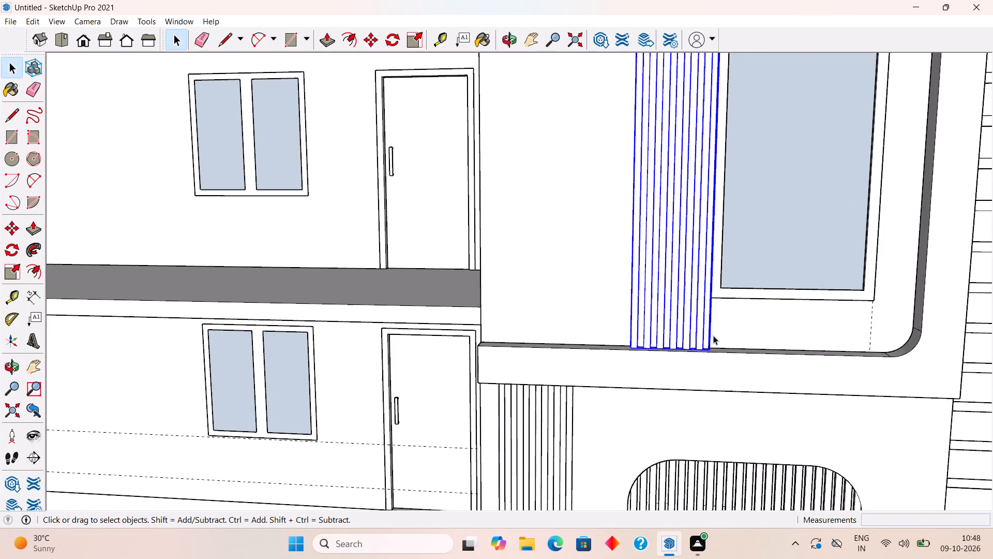
scroll(713, 339, "up", 5)
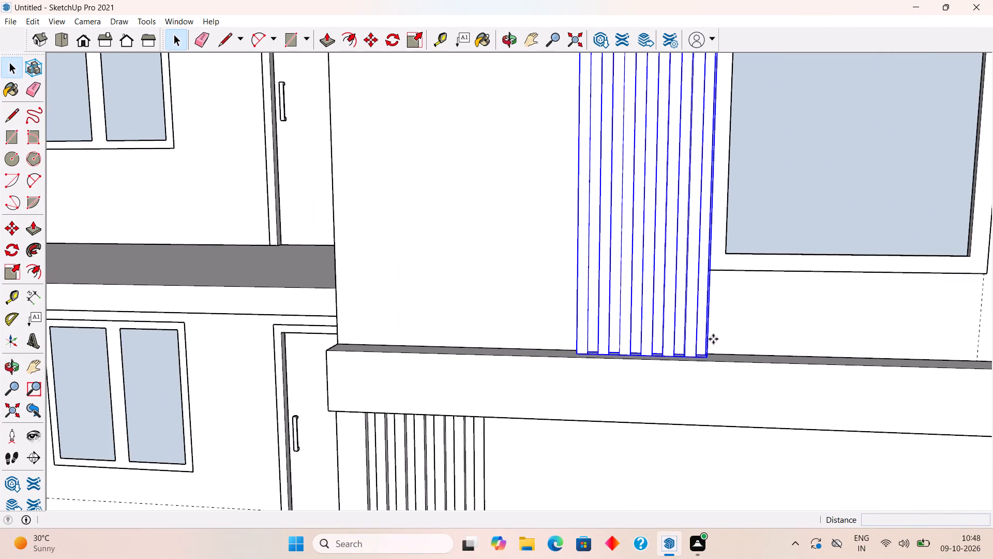
key("m")
left_click(710, 355)
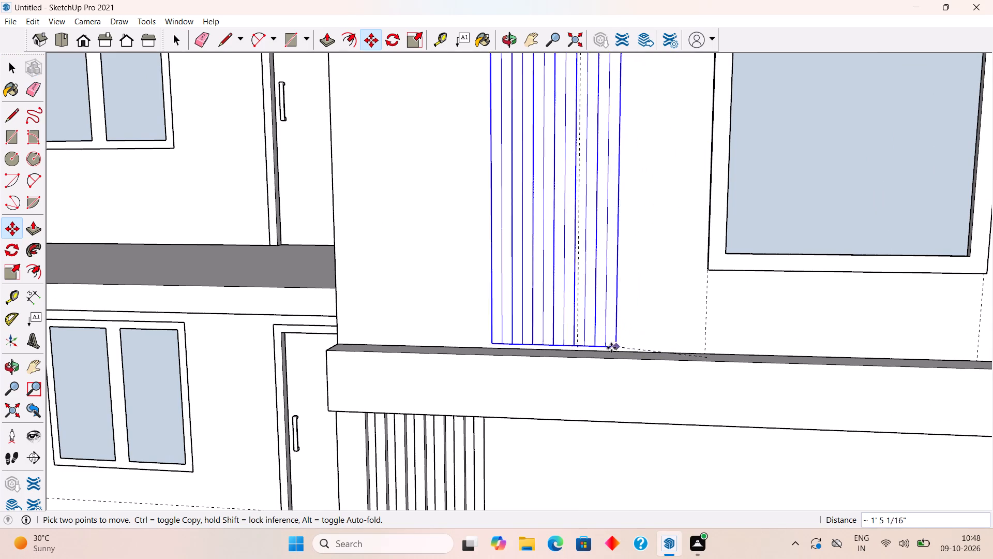
left_click(560, 349)
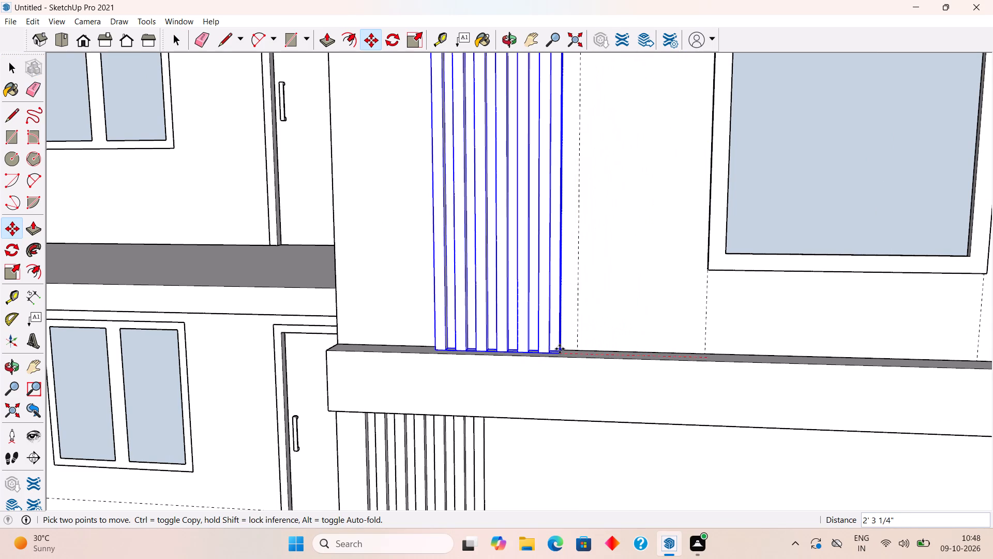
Move the strip 3 1/4" back along the red axis by its rear bottom corner to the vertical guide, and deselect it.
scroll(560, 349, "up", 5)
middle_click_drag(570, 345, 370, 348)
scroll(580, 352, "up", 4)
scroll(532, 373, "up", 1)
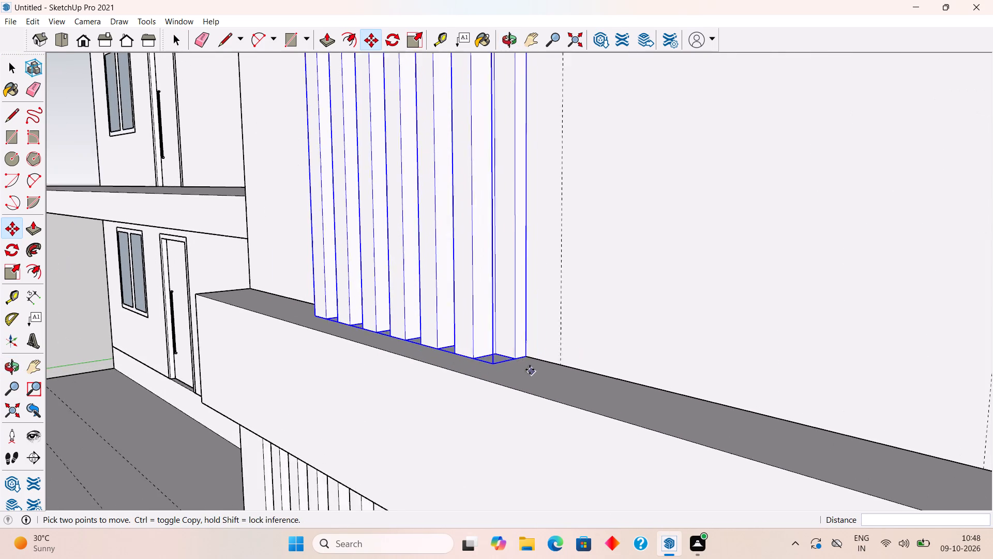
scroll(530, 370, "up", 3)
left_click(522, 353)
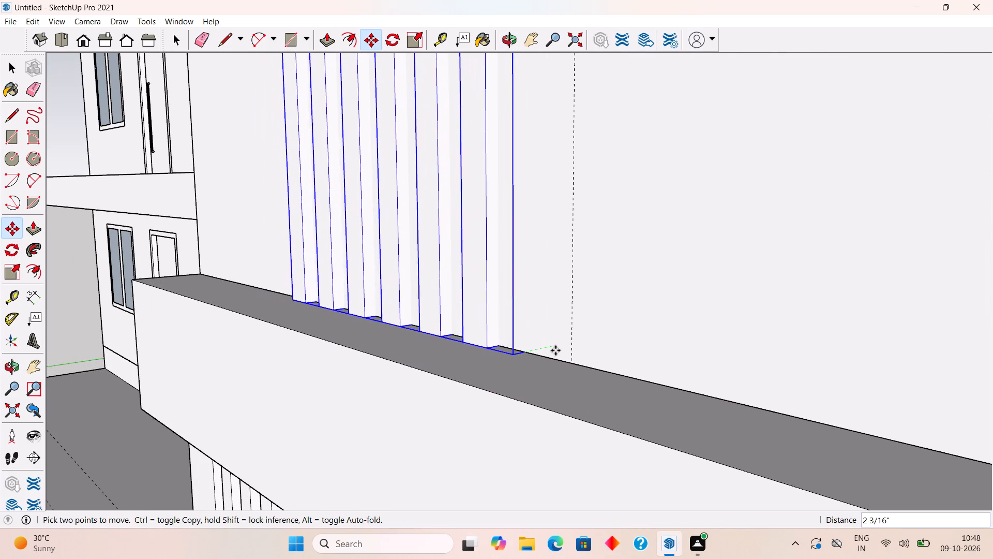
left_click(570, 363)
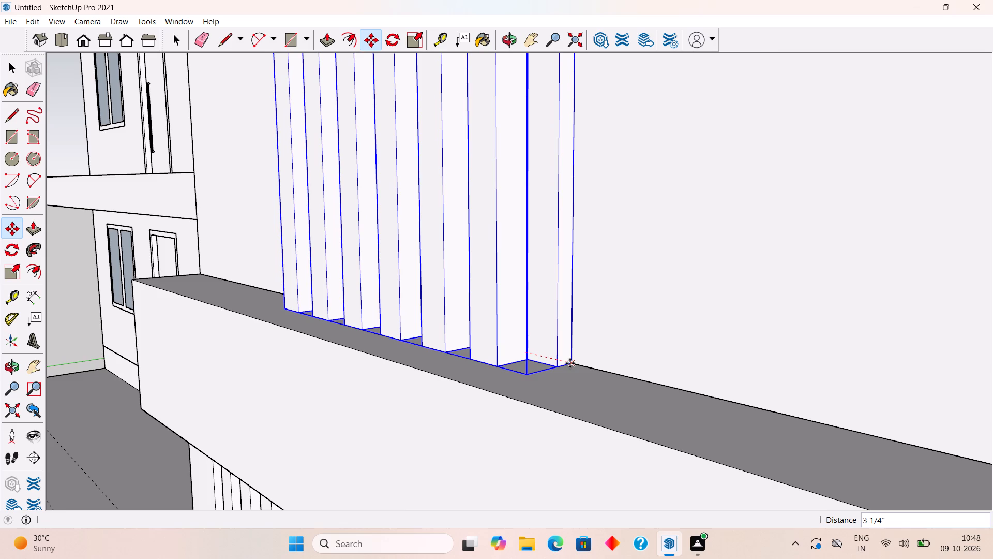
key("space")
scroll(570, 363, "down", 20)
scroll(570, 363, "down", 8)
middle_click_drag(581, 376, 735, 408)
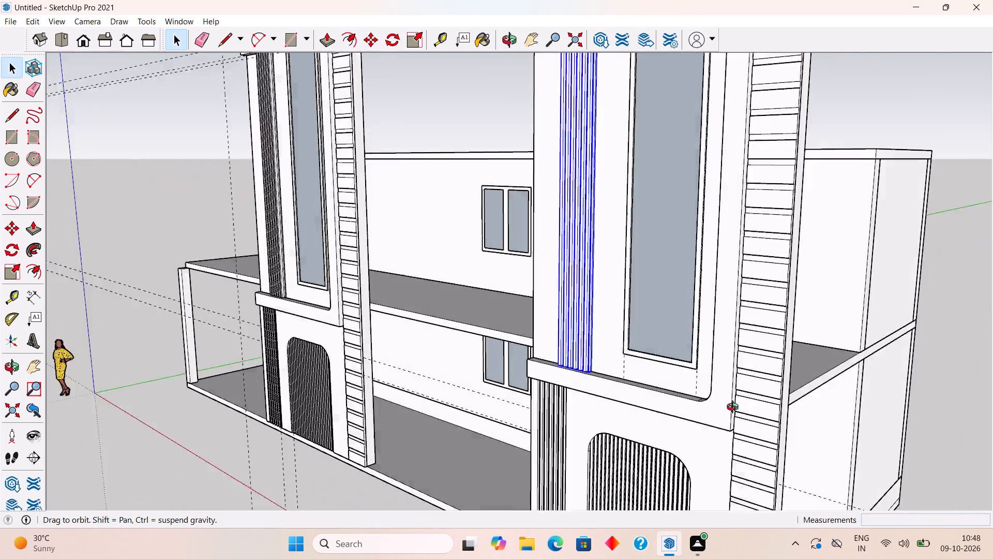
middle_click_drag(735, 408, 780, 454)
scroll(780, 454, "down", 4)
left_click(687, 143)
Examine the building from the front and rear, comparing the grooved strips beside the tall windows on both towers.
middle_click_drag(820, 406, 820, 323)
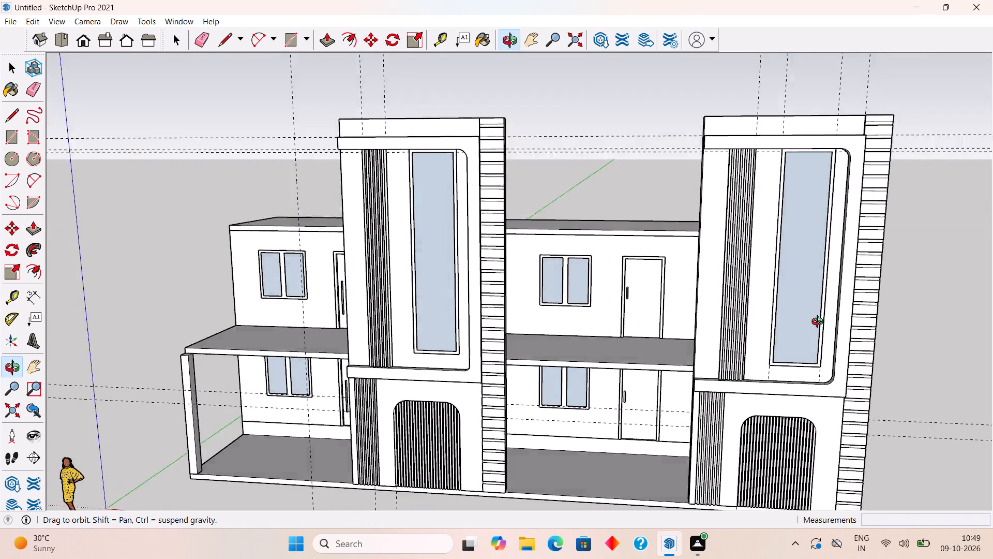
middle_click_drag(820, 323, 821, 288)
scroll(821, 288, "down", 3)
middle_click_drag(885, 429, 925, 393)
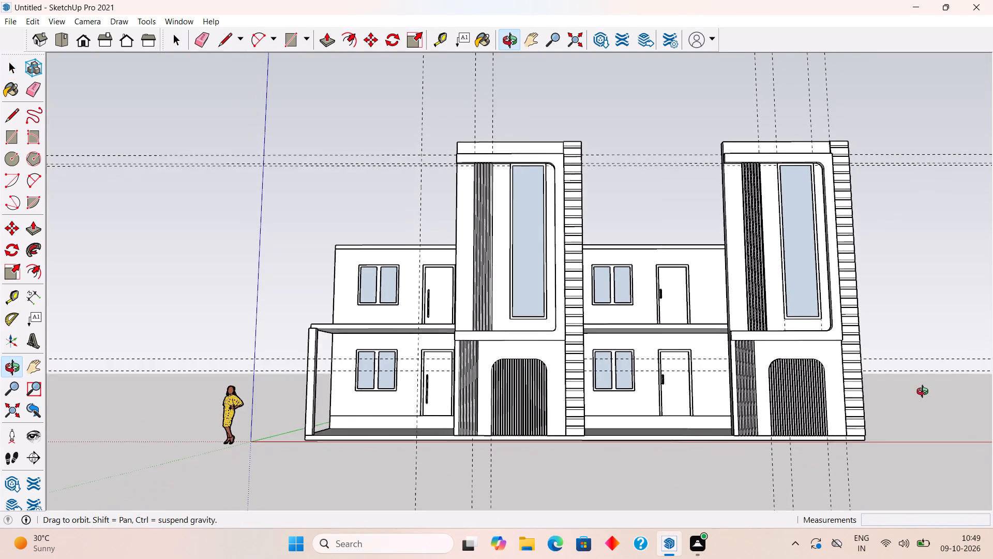
middle_click_drag(925, 393, 935, 389)
scroll(935, 389, "up", 2)
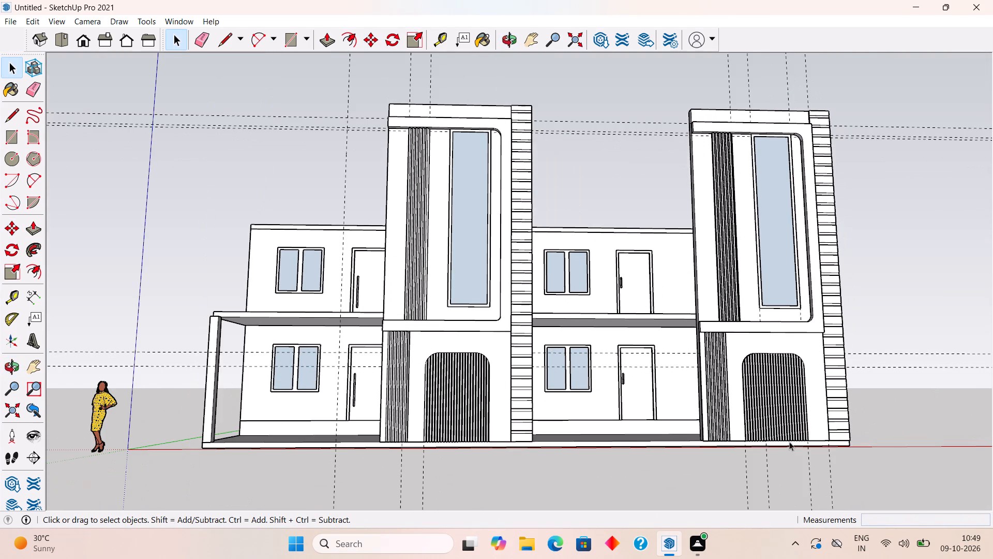
middle_click_drag(628, 338, 635, 387)
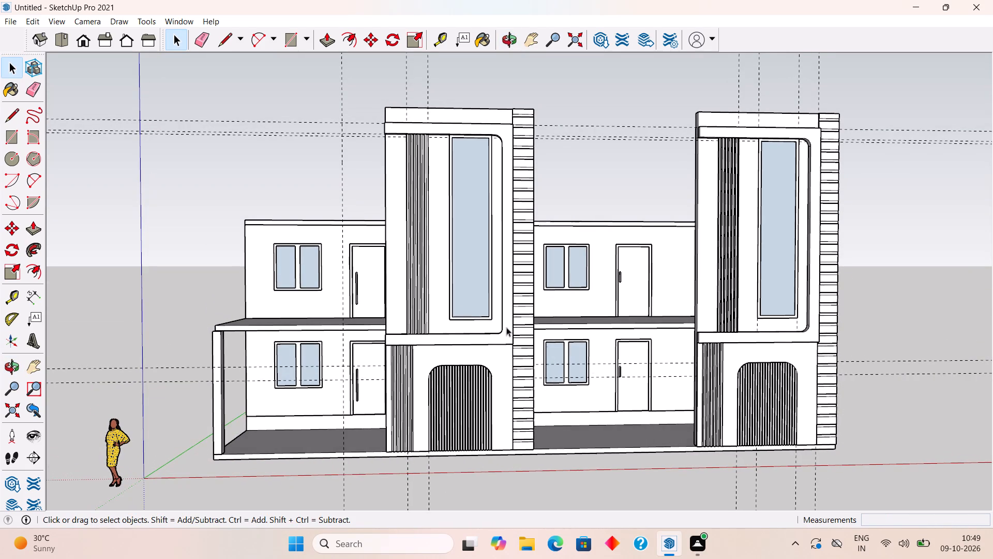
middle_click_drag(424, 302, 992, 434)
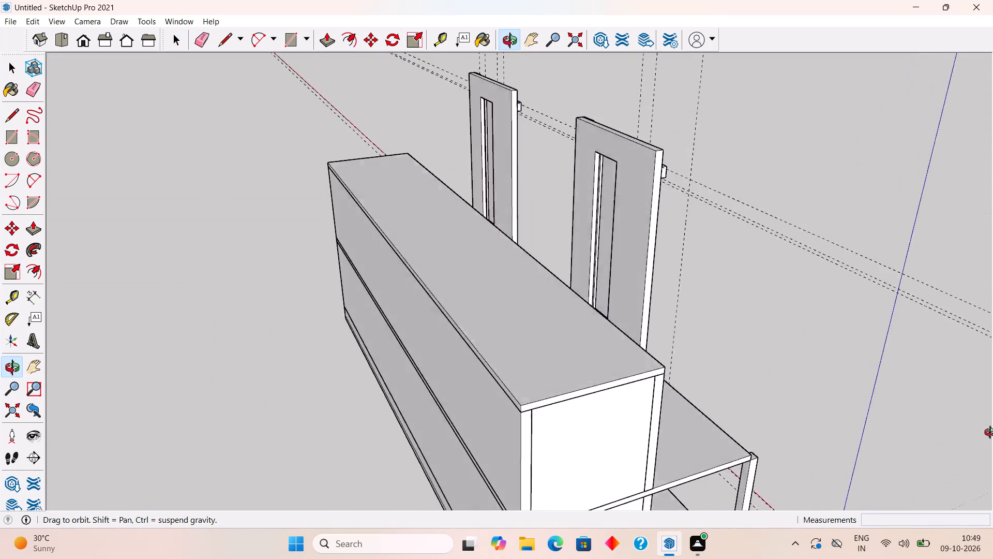
middle_click_drag(992, 434, 498, 356)
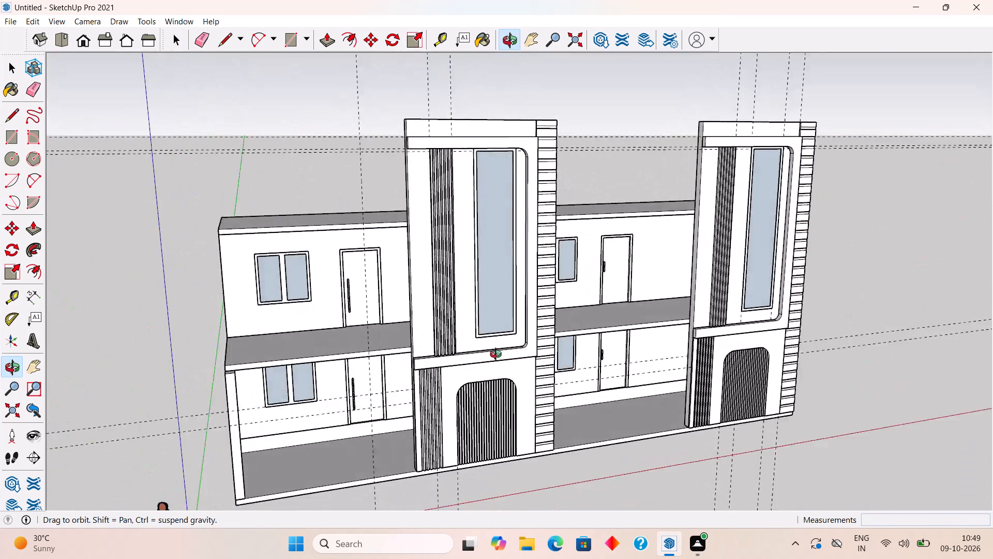
middle_click_drag(498, 356, 369, 337)
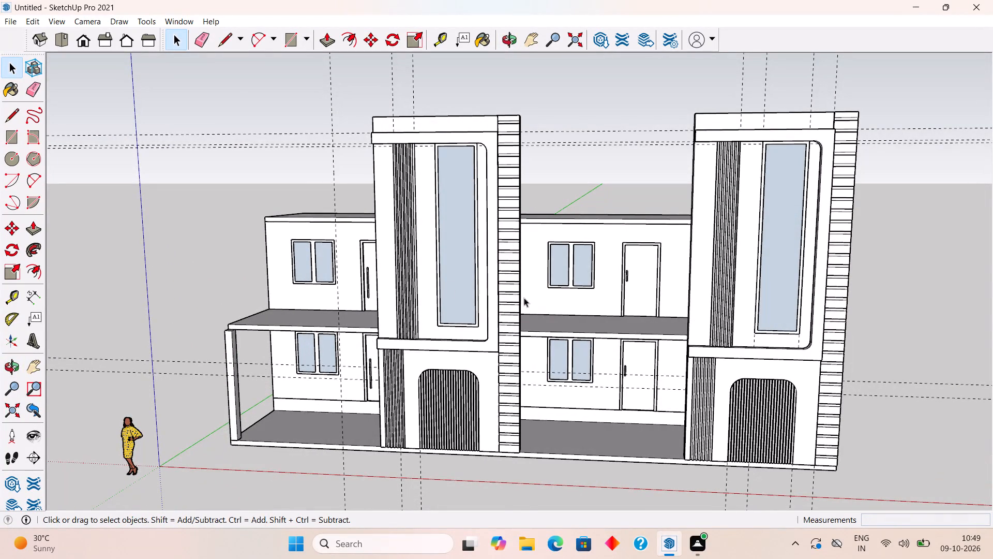
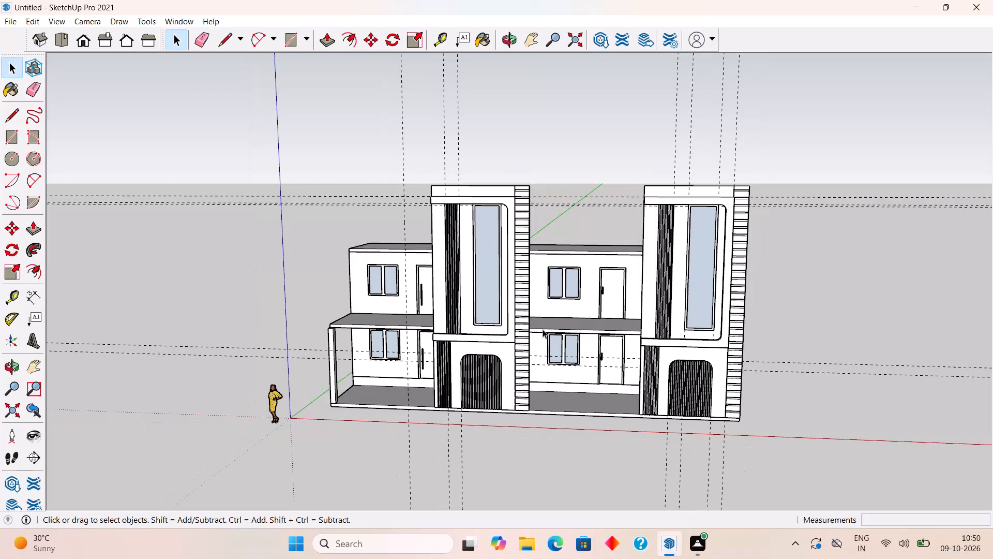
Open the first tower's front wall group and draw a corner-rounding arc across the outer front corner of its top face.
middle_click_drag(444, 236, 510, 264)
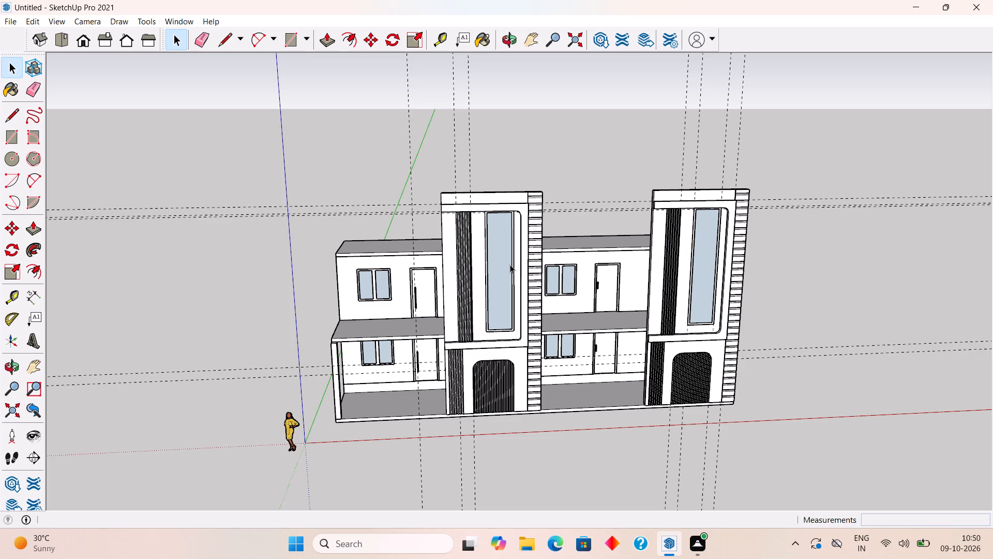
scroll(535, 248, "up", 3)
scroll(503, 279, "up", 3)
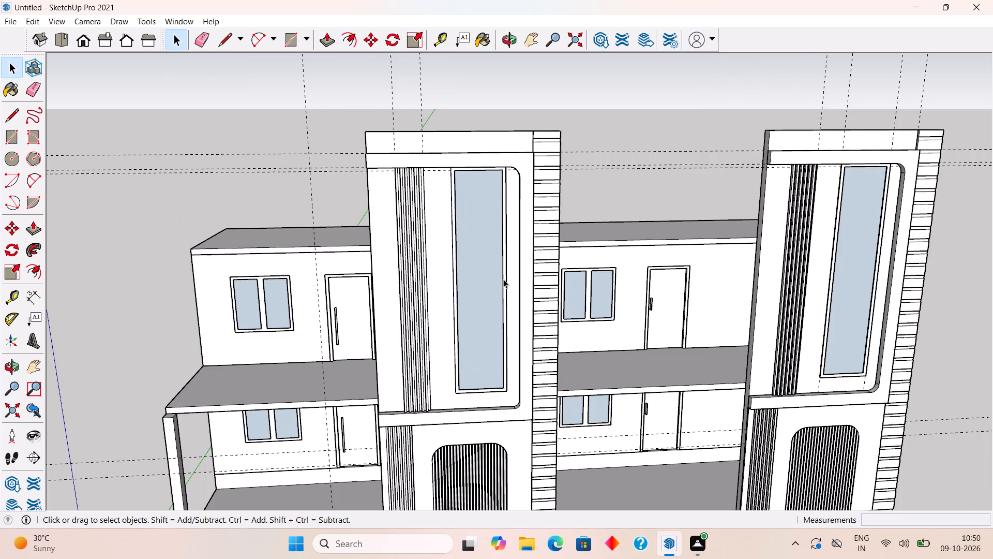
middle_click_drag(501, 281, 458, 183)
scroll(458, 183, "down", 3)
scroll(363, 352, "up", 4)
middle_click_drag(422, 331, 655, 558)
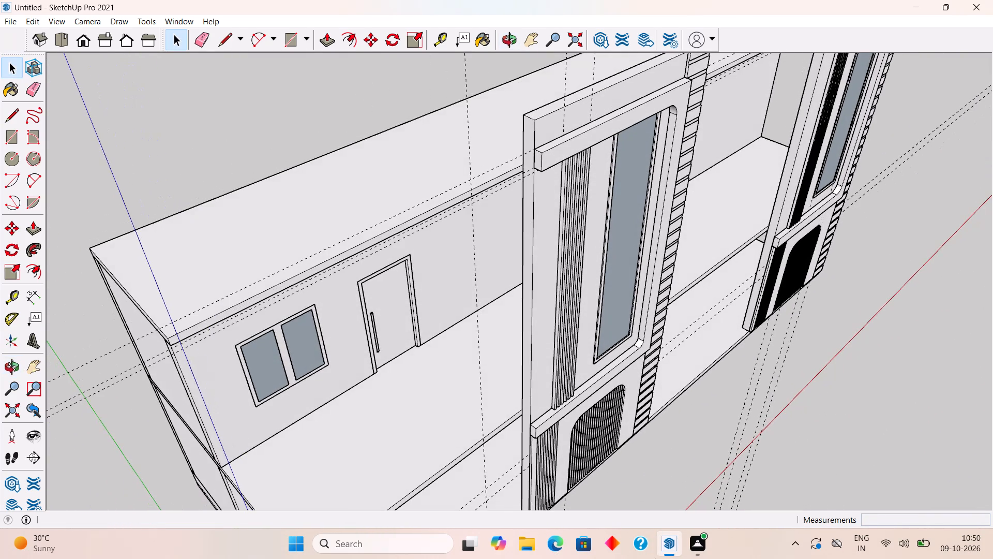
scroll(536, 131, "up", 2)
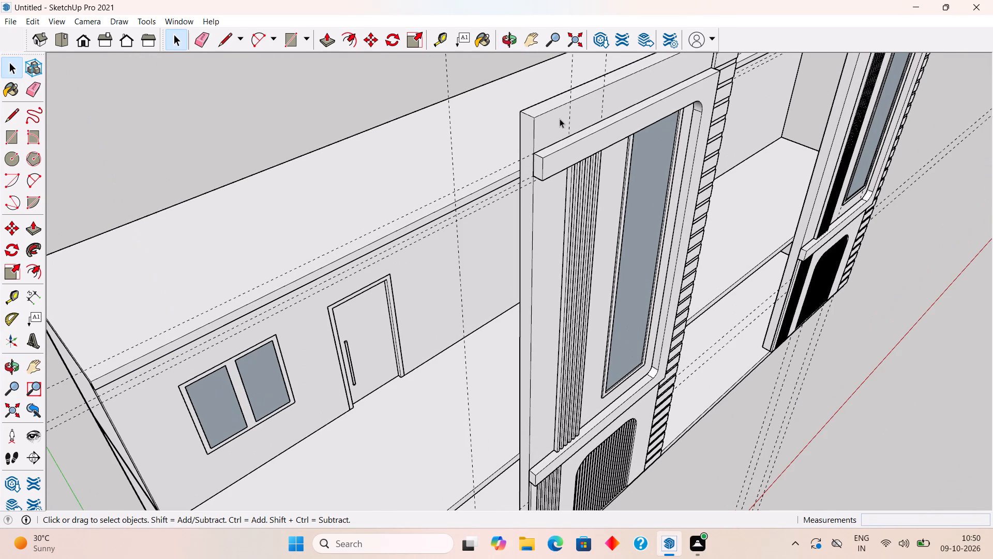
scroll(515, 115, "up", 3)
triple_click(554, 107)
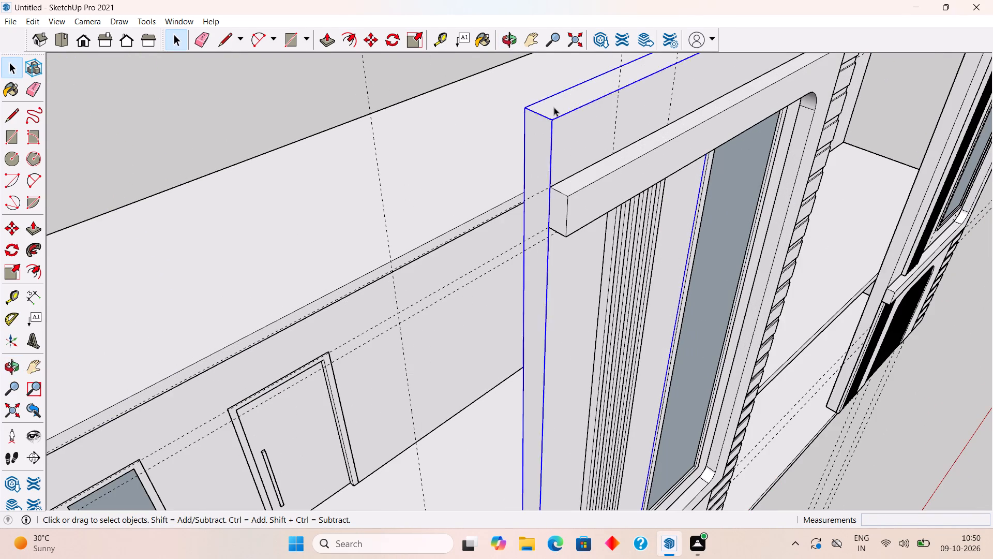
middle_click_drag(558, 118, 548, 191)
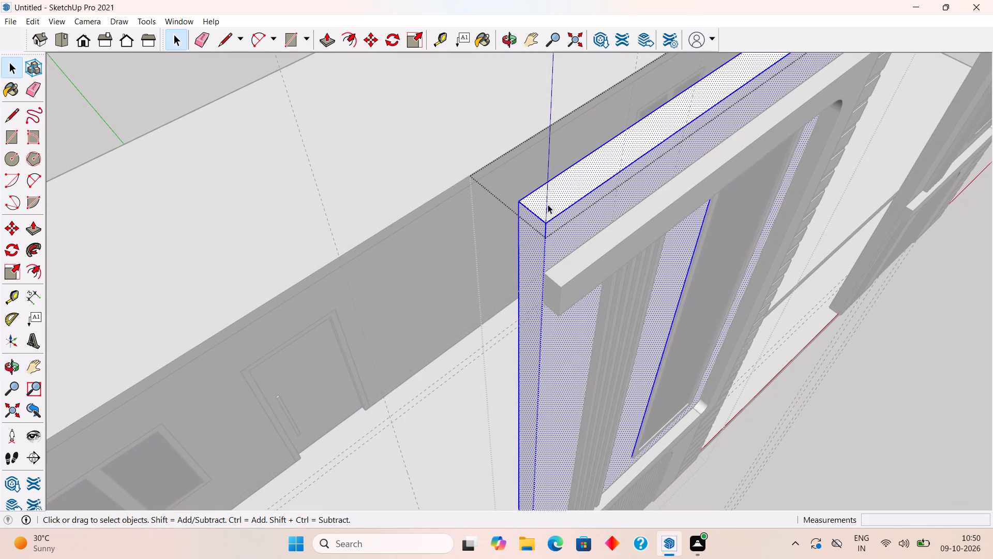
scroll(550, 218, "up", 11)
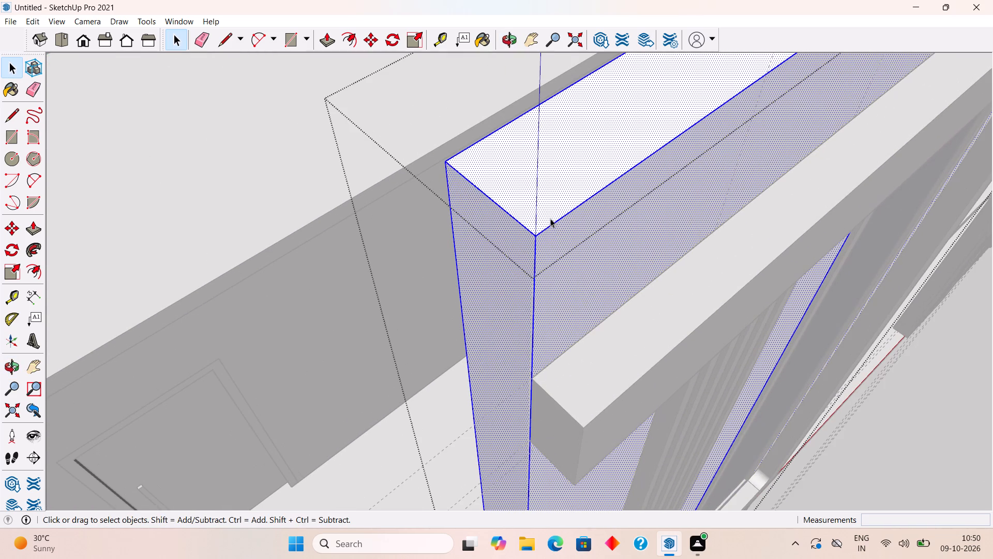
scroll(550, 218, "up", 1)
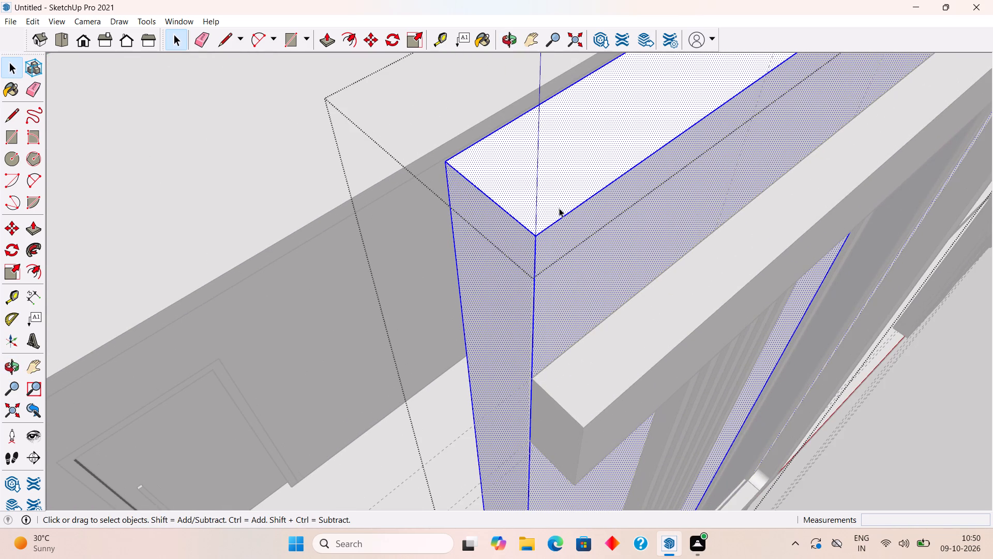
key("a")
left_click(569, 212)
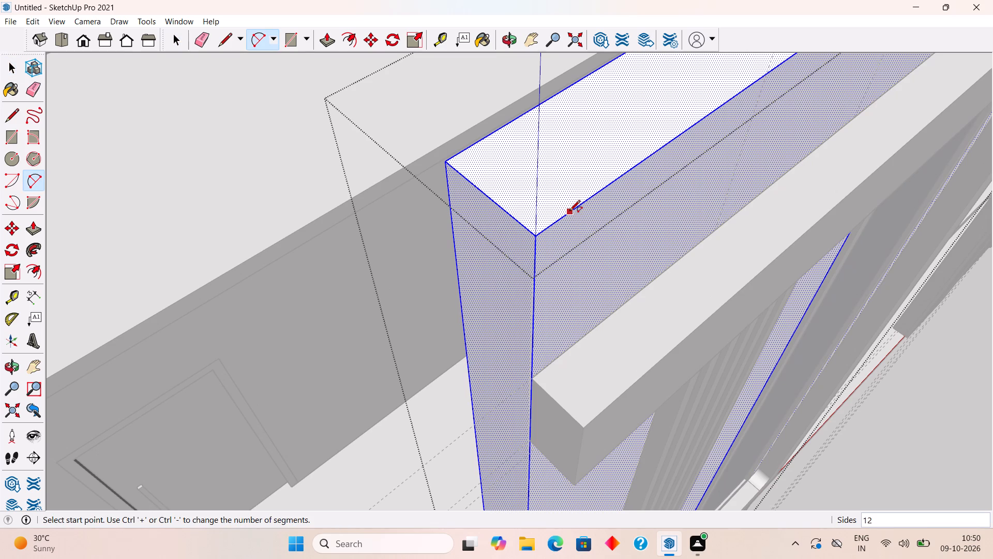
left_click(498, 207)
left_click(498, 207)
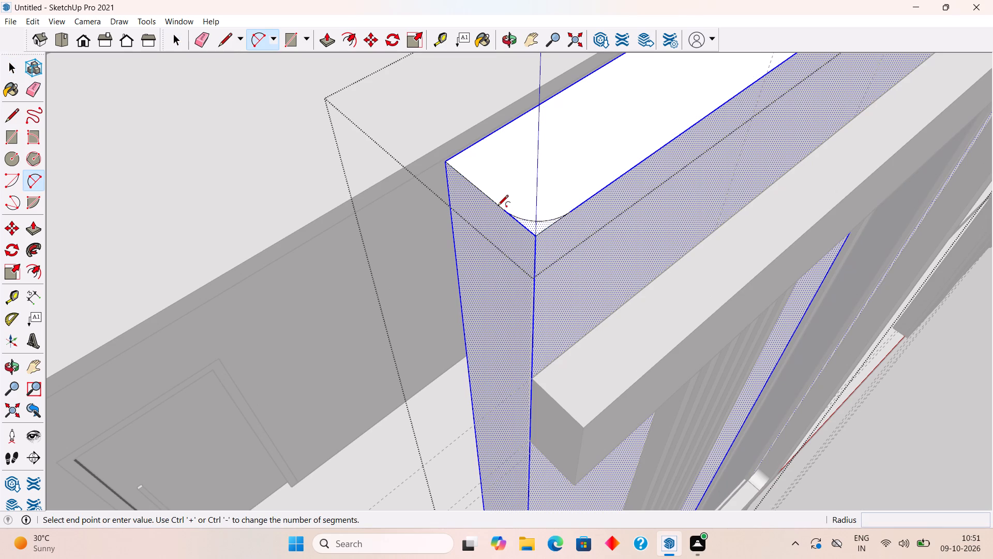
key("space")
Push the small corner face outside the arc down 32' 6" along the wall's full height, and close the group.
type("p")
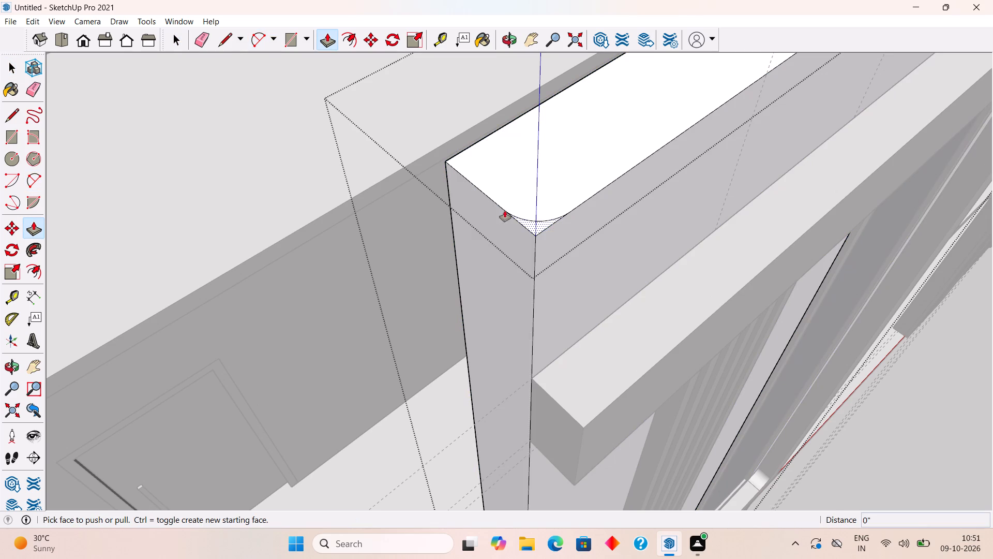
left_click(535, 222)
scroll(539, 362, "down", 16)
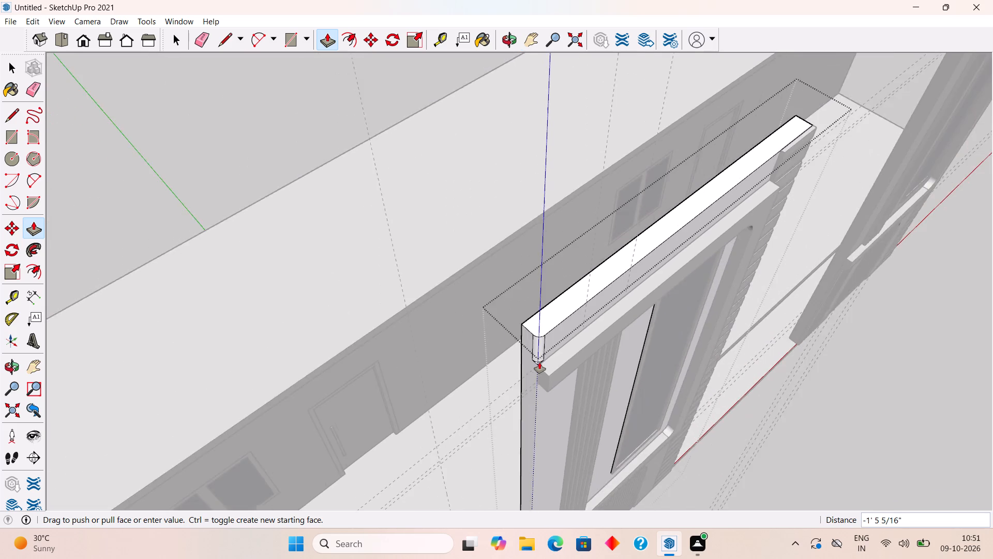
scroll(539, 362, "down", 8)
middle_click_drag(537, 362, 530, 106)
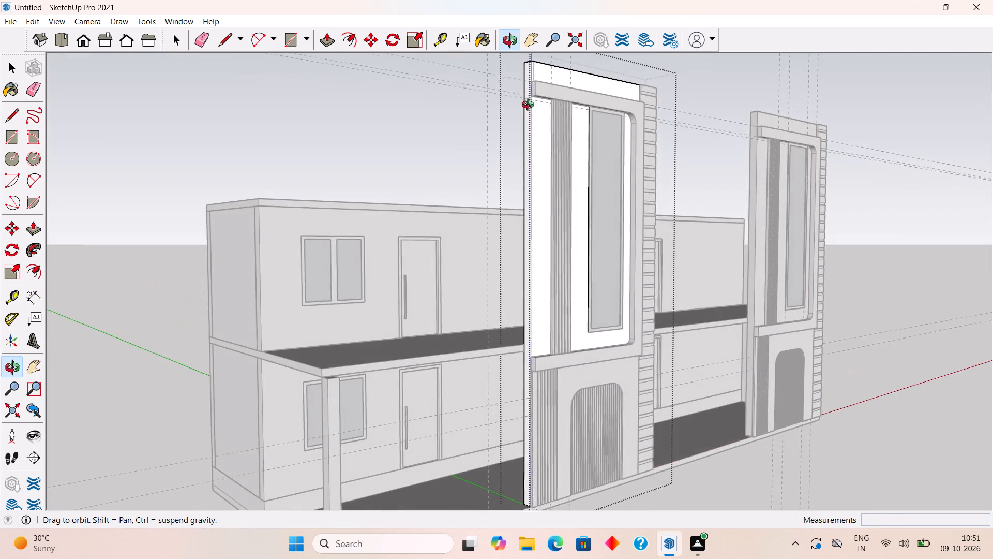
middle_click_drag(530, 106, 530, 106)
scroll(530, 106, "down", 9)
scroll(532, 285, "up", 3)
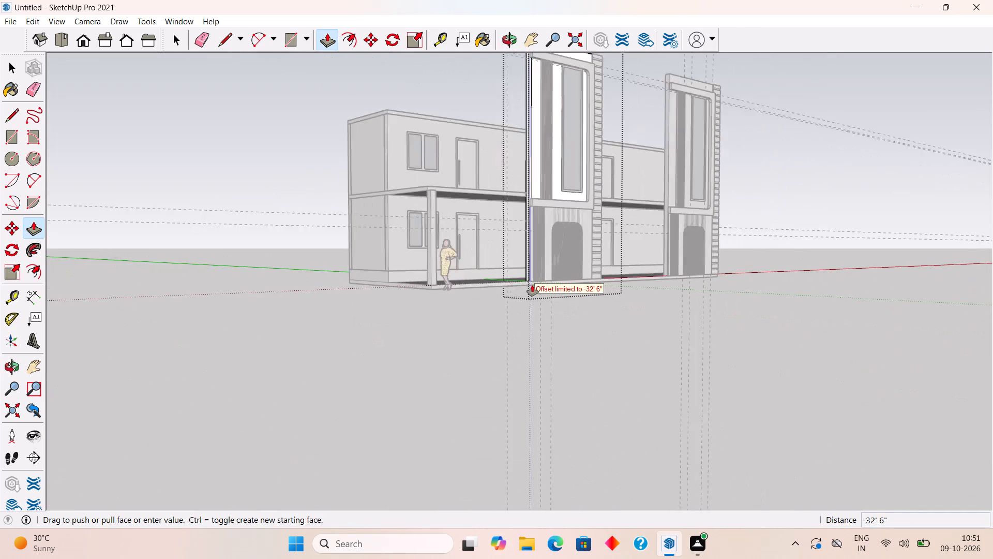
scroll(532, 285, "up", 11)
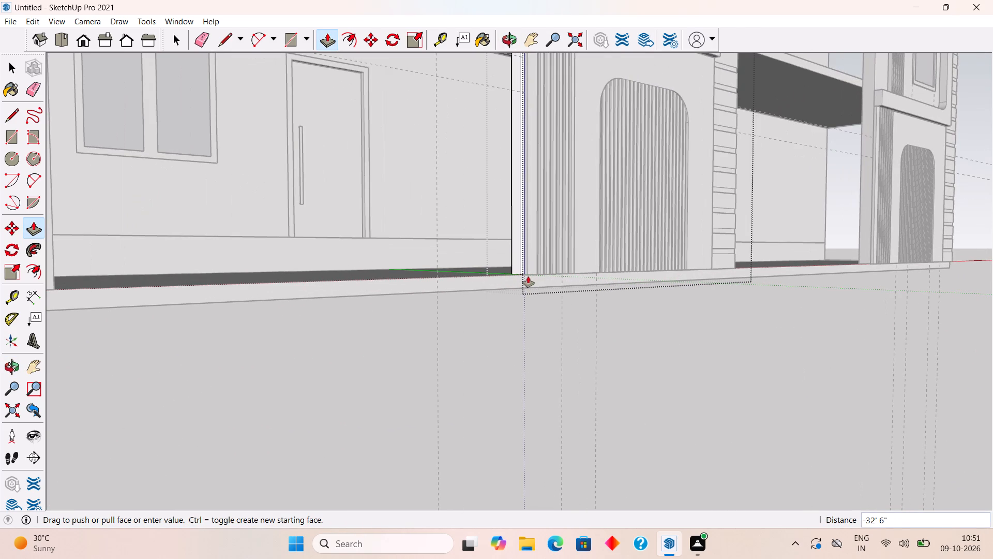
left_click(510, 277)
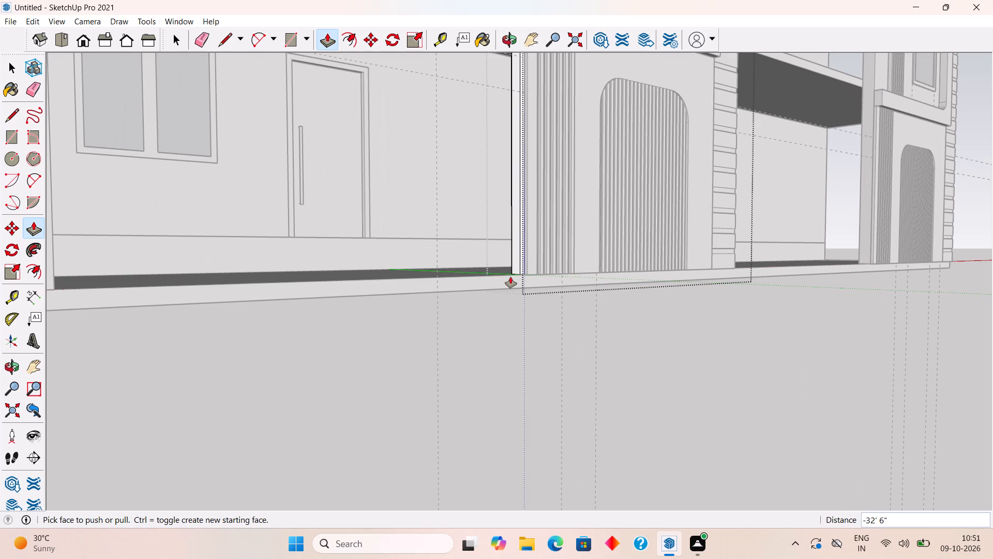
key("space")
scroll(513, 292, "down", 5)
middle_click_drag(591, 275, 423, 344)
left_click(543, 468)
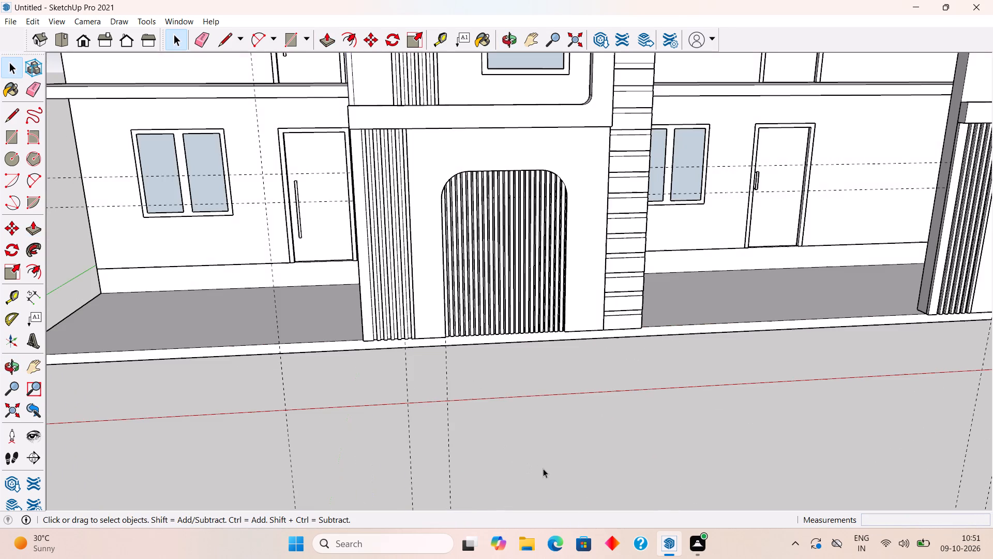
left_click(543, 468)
Examine the first tower's rounded wall edge from the front, side and above, especially where it meets the projecting upper frame band.
scroll(347, 241, "down", 9)
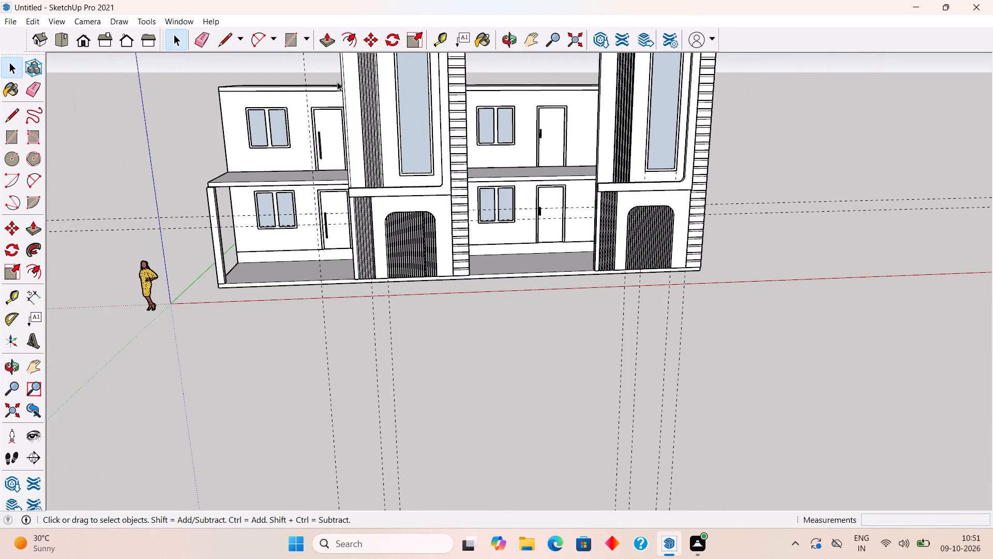
scroll(347, 108, "down", 1)
scroll(372, 160, "down", 5)
middle_click_drag(366, 124, 513, 168)
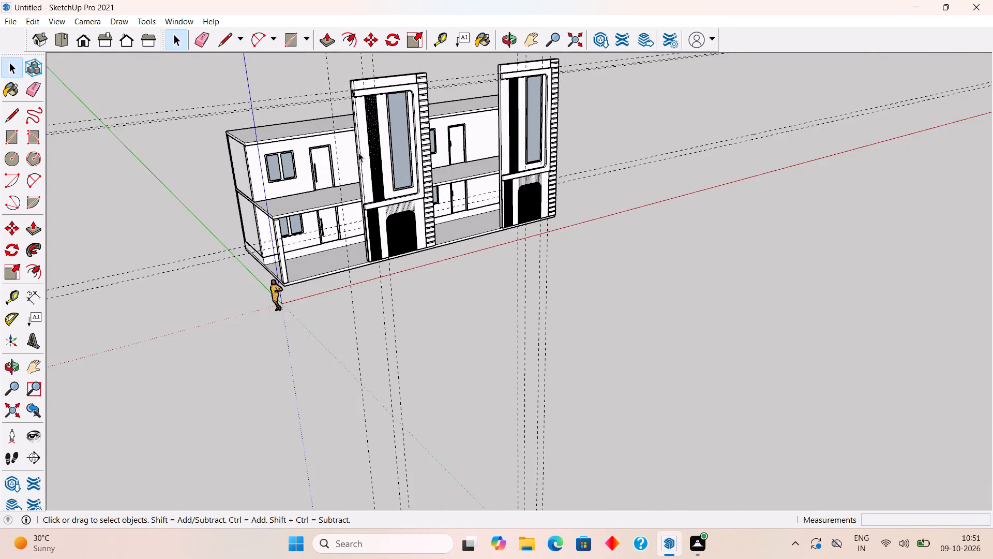
scroll(358, 153, "up", 17)
middle_click_drag(351, 200, 439, 211)
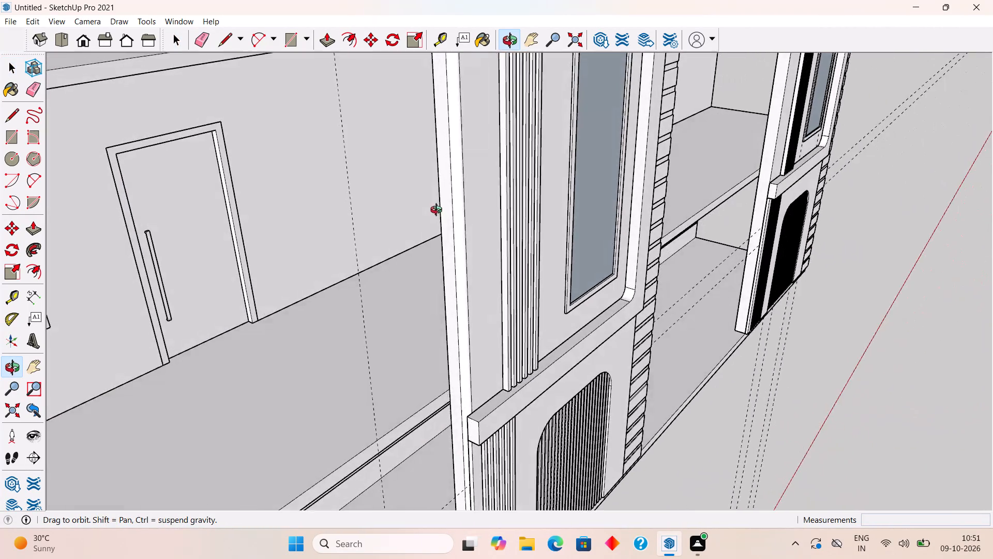
middle_click_drag(439, 211, 470, 387)
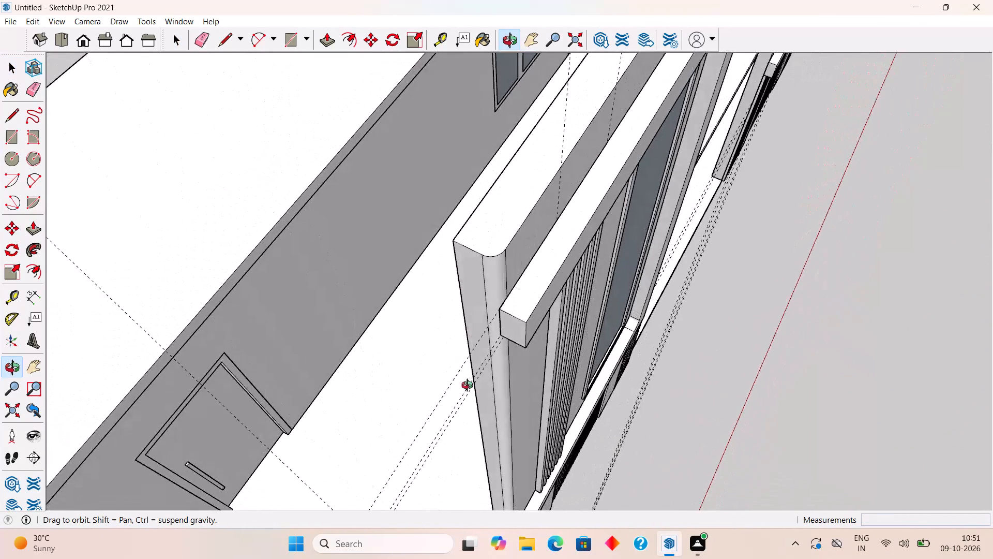
middle_click_drag(470, 387, 468, 388)
scroll(514, 320, "up", 5)
middle_click_drag(445, 274, 287, 166)
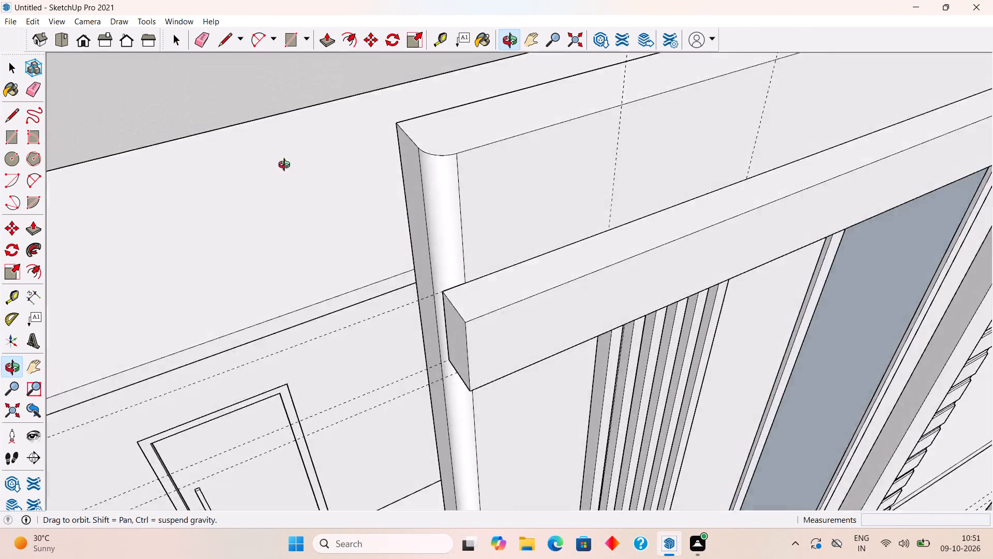
middle_click_drag(287, 166, 258, 143)
middle_click_drag(498, 430, 460, 307)
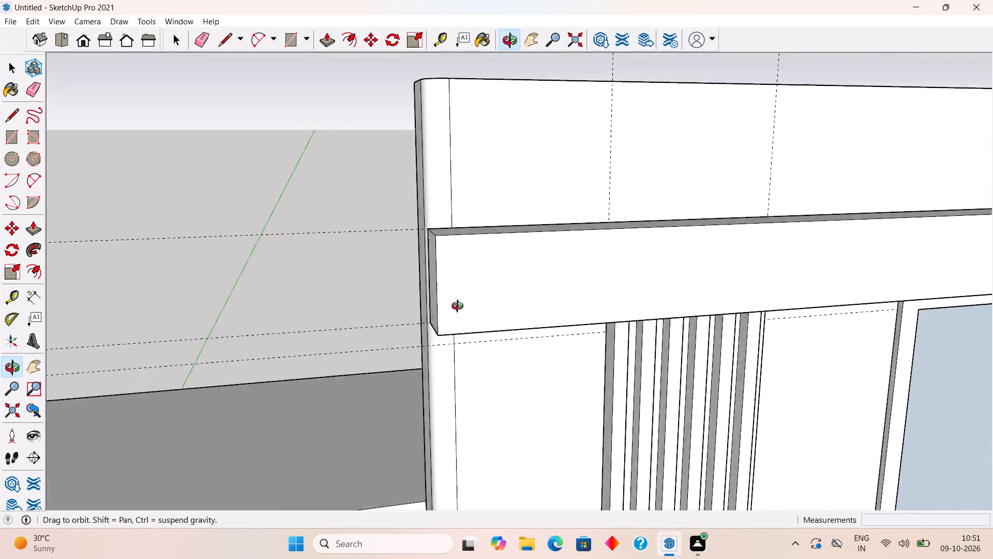
middle_click_drag(460, 307, 571, 439)
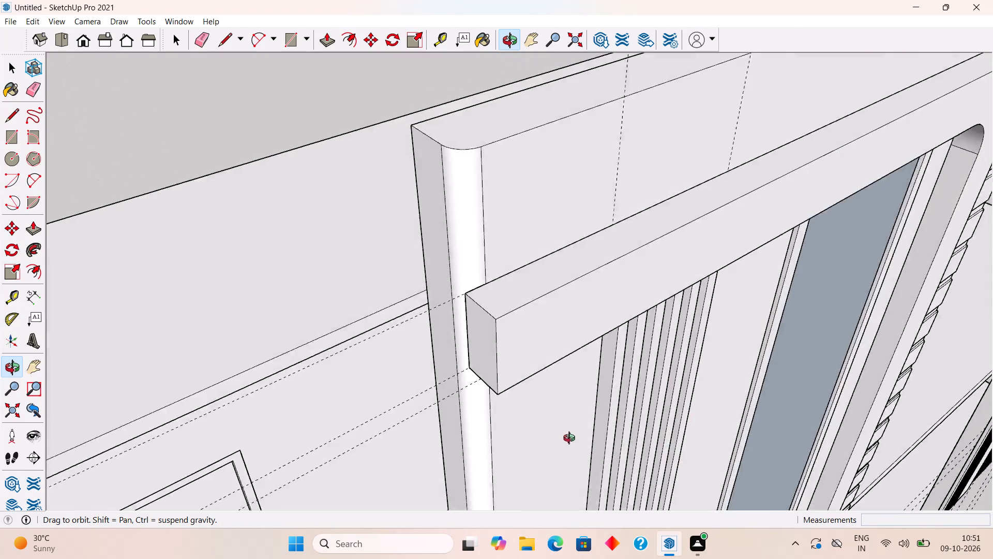
middle_click_drag(571, 439, 381, 395)
scroll(381, 401, "down", 2)
scroll(388, 323, "down", 7)
scroll(450, 395, "up", 2)
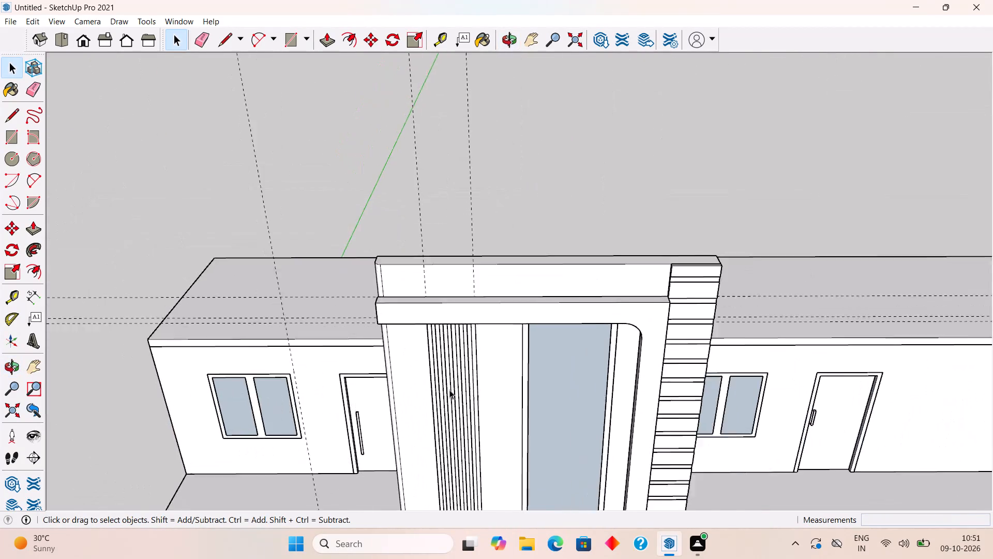
scroll(449, 390, "up", 2)
scroll(377, 419, "up", 1)
middle_click_drag(374, 410, 552, 339)
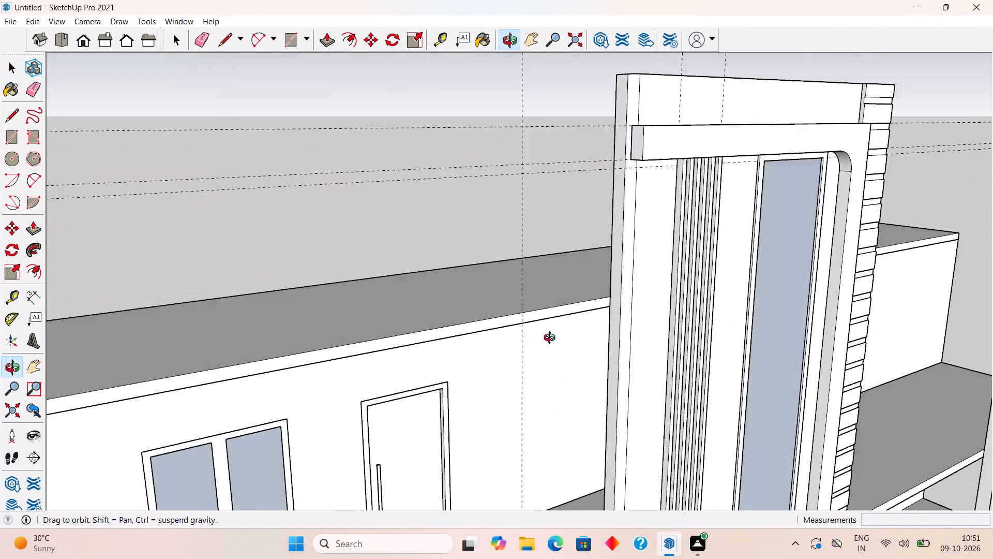
middle_click_drag(552, 339, 575, 468)
scroll(575, 468, "up", 3)
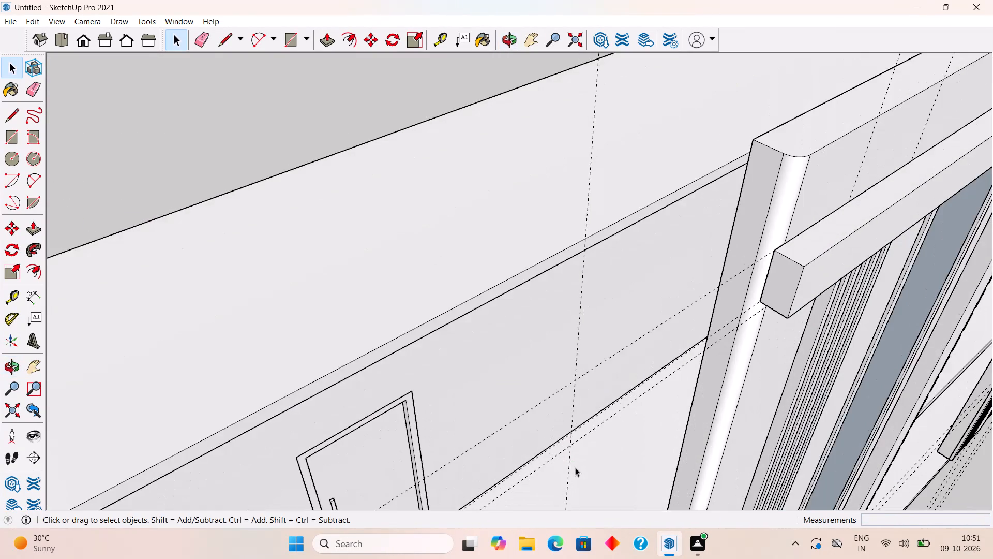
scroll(576, 467, "down", 1)
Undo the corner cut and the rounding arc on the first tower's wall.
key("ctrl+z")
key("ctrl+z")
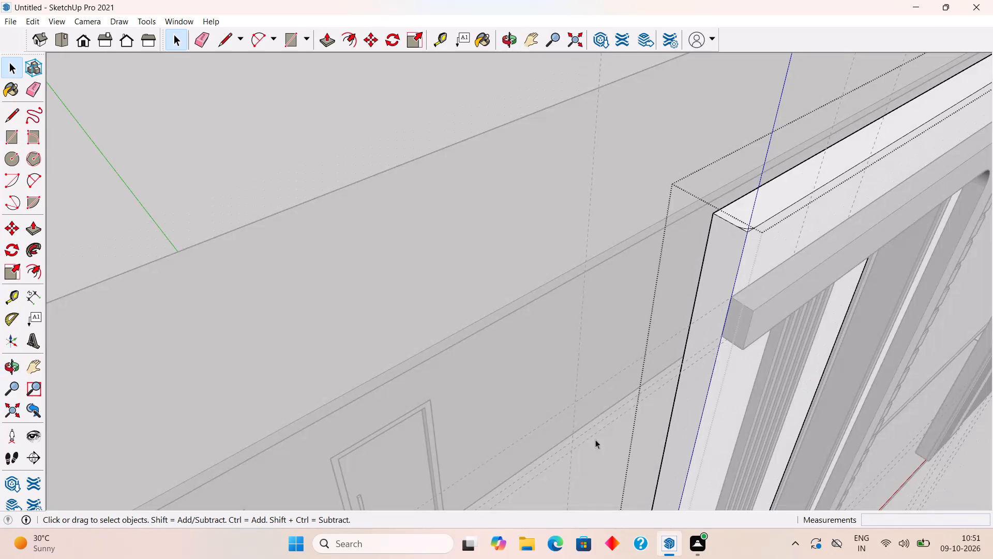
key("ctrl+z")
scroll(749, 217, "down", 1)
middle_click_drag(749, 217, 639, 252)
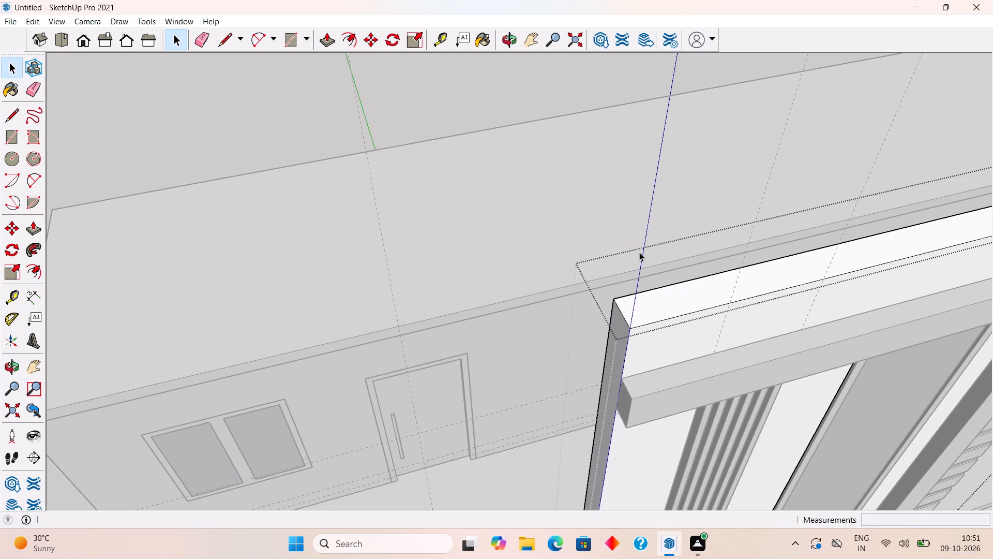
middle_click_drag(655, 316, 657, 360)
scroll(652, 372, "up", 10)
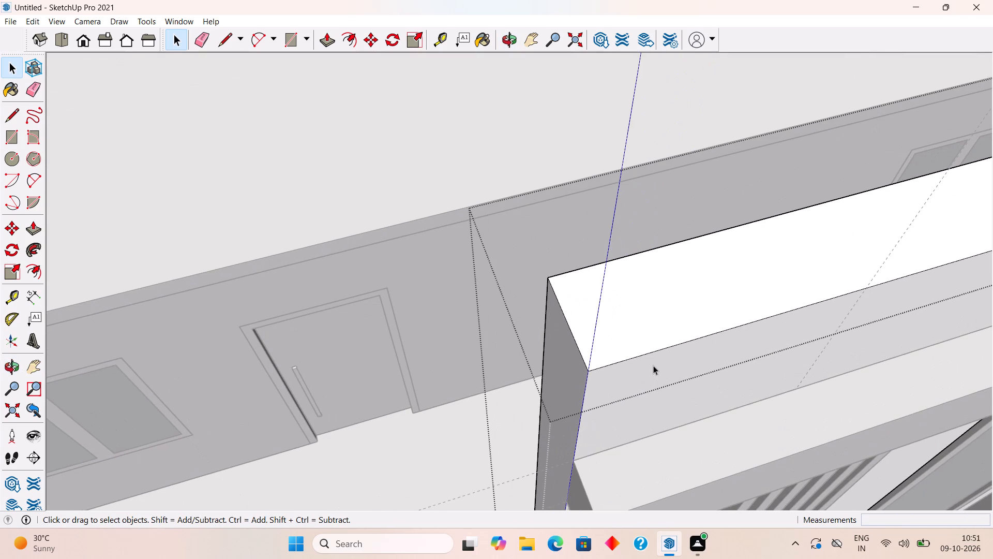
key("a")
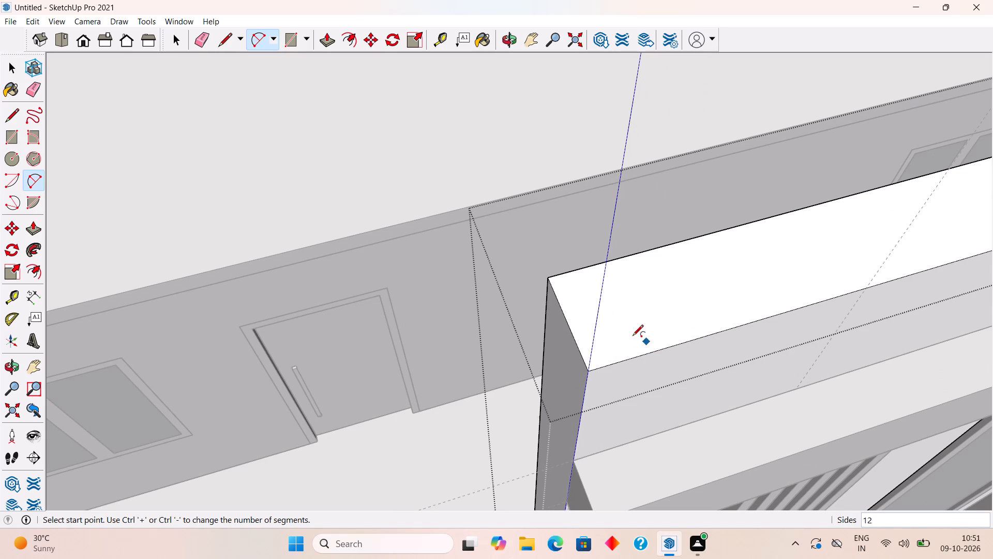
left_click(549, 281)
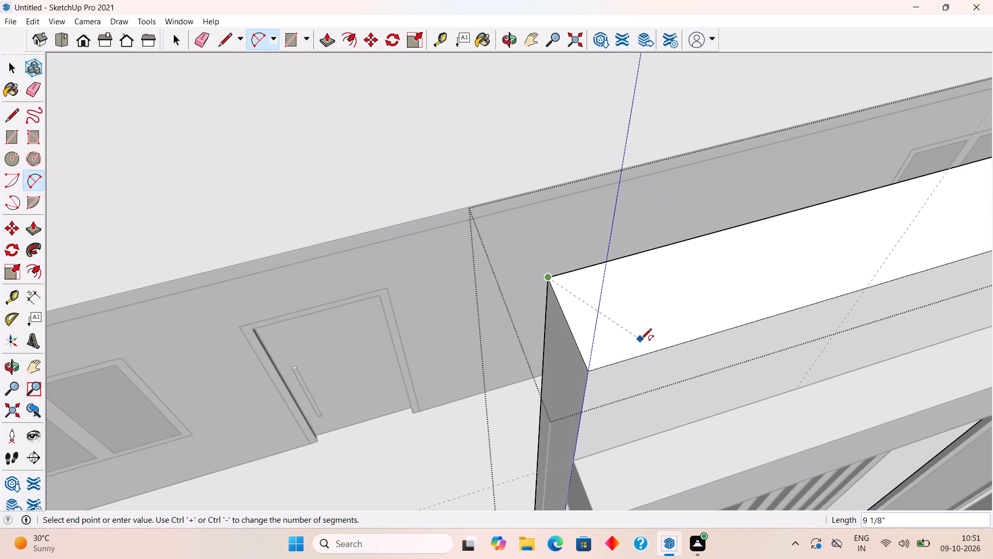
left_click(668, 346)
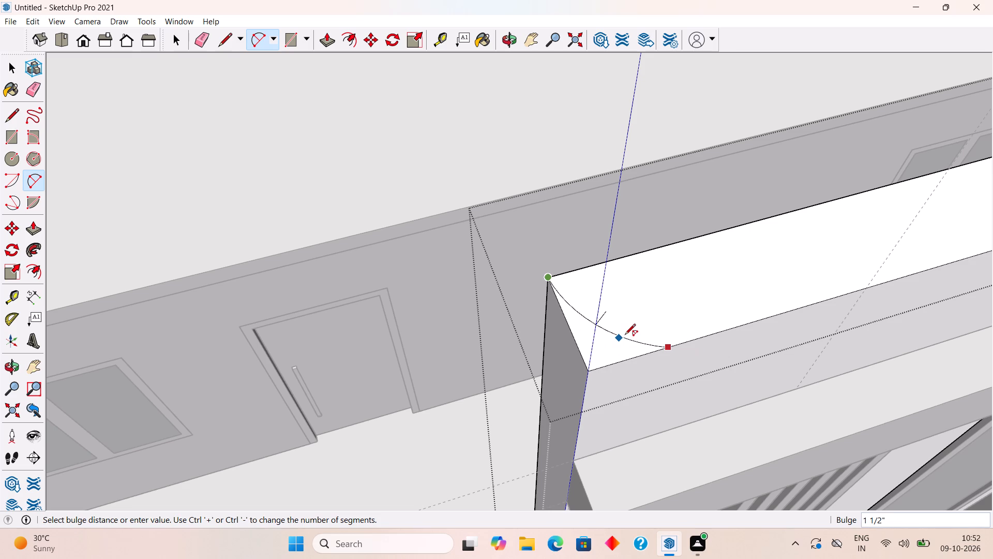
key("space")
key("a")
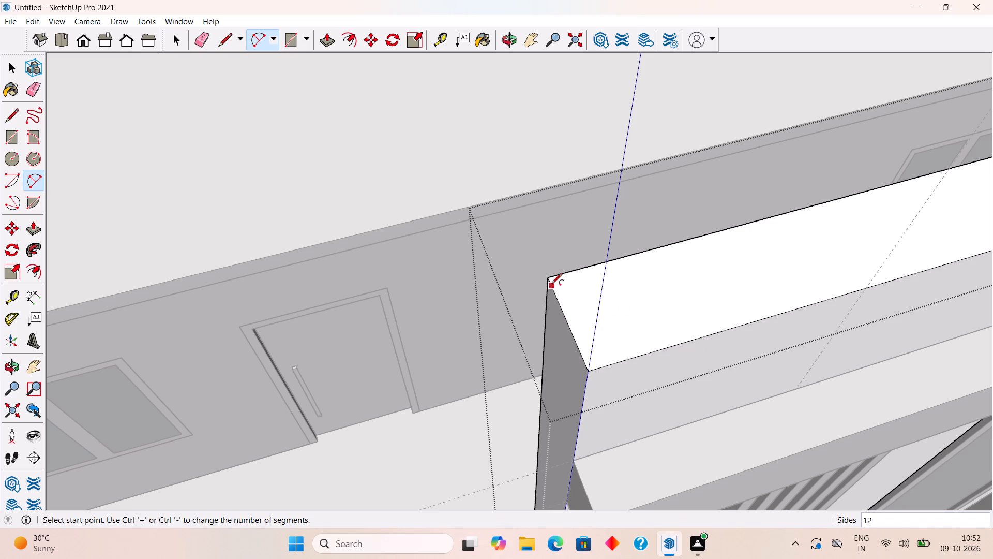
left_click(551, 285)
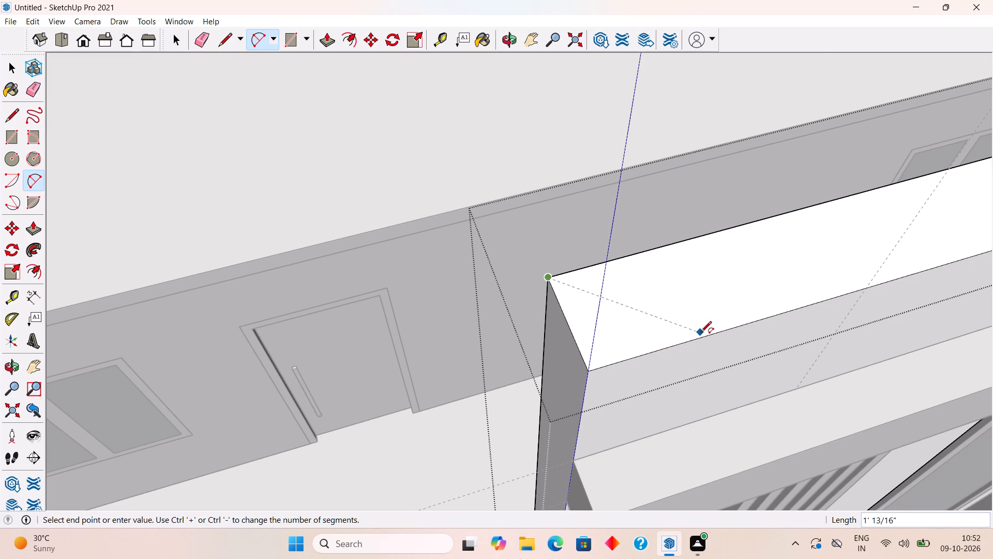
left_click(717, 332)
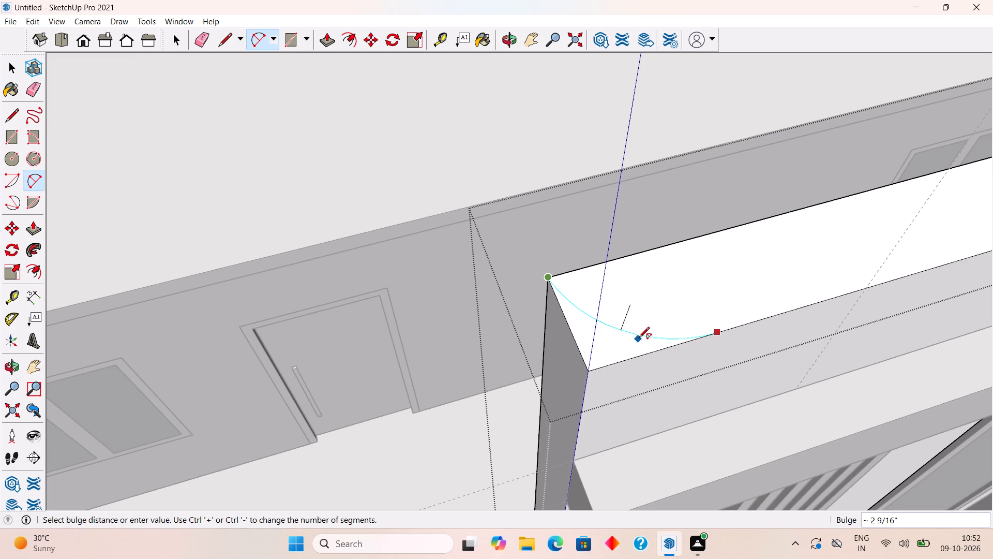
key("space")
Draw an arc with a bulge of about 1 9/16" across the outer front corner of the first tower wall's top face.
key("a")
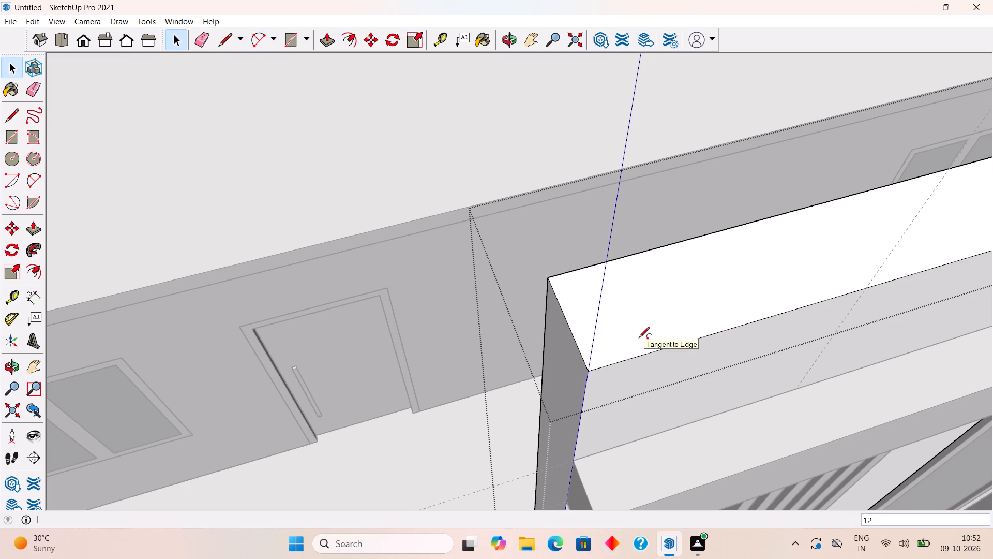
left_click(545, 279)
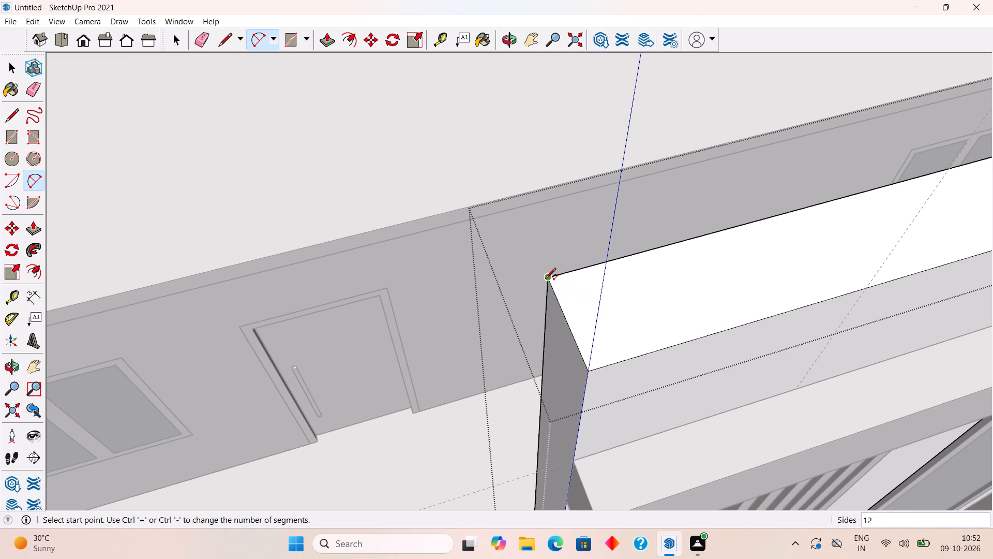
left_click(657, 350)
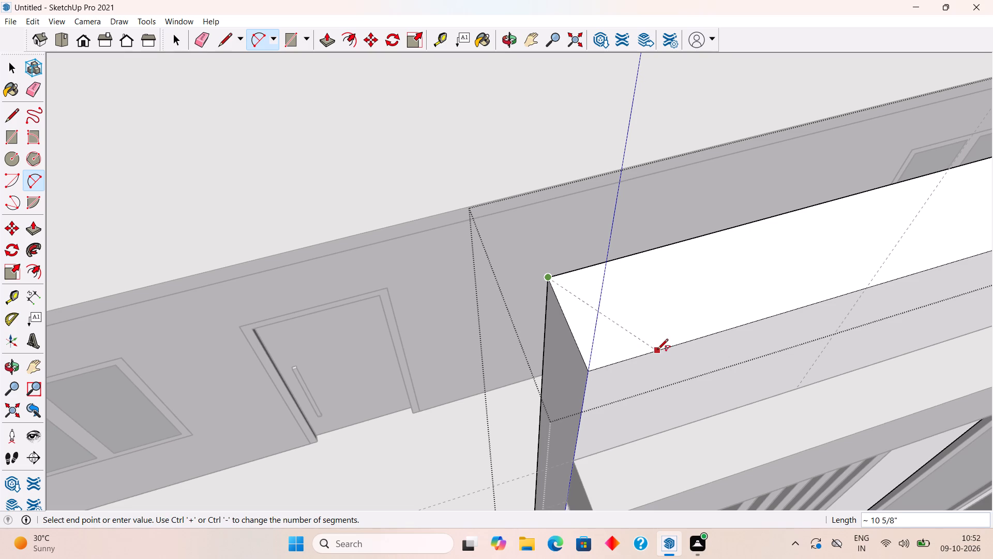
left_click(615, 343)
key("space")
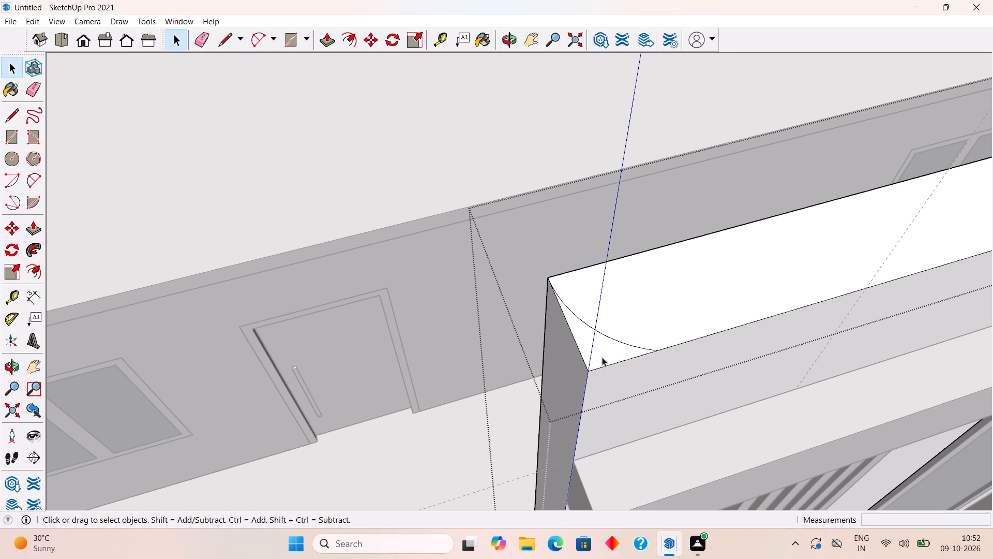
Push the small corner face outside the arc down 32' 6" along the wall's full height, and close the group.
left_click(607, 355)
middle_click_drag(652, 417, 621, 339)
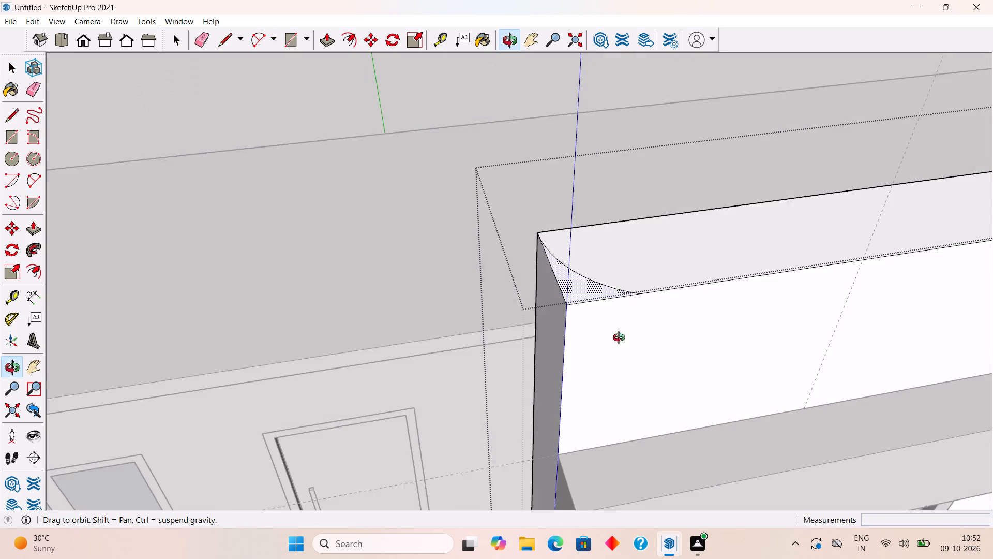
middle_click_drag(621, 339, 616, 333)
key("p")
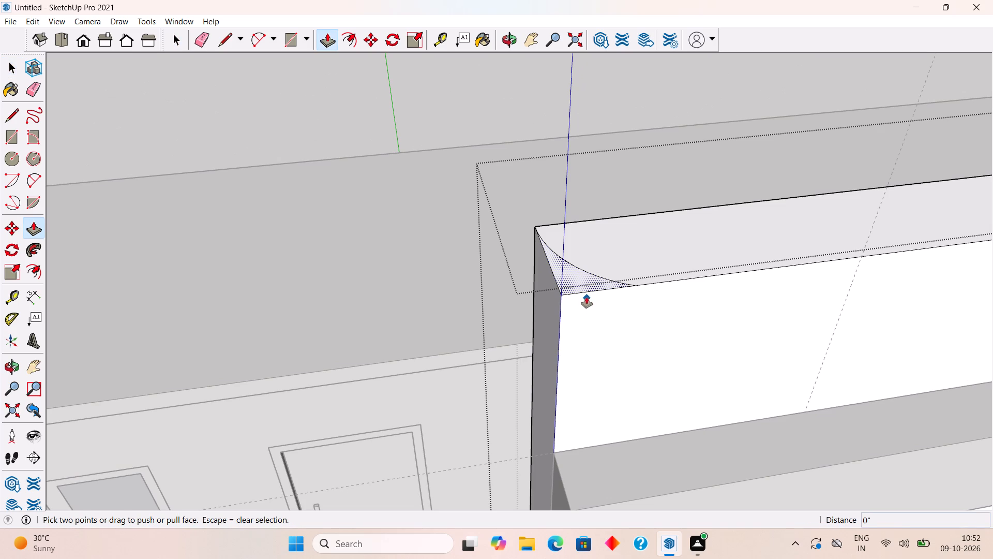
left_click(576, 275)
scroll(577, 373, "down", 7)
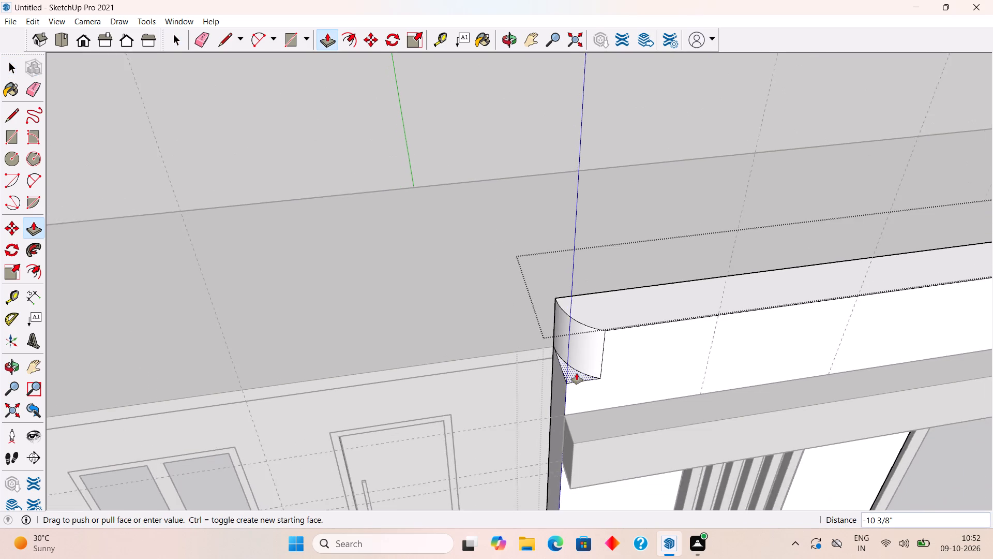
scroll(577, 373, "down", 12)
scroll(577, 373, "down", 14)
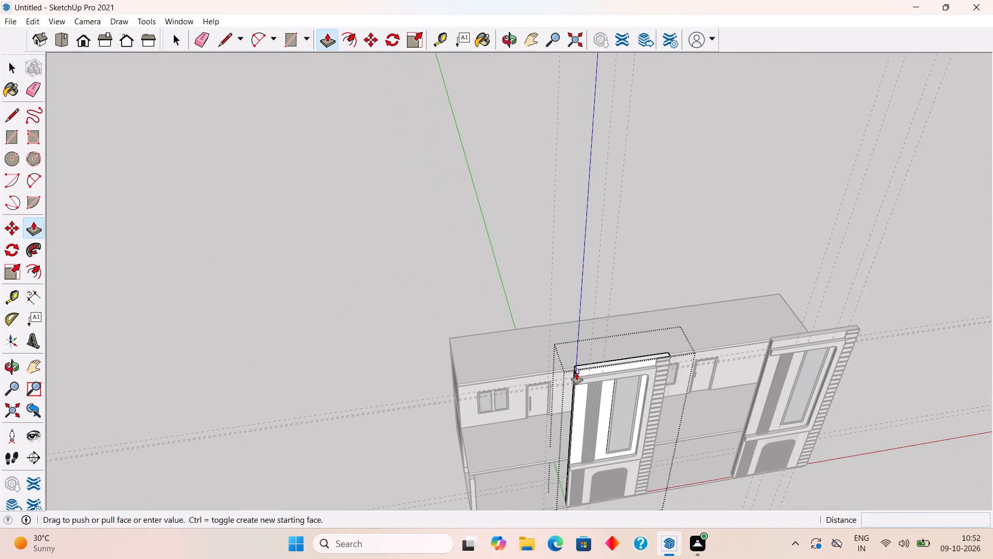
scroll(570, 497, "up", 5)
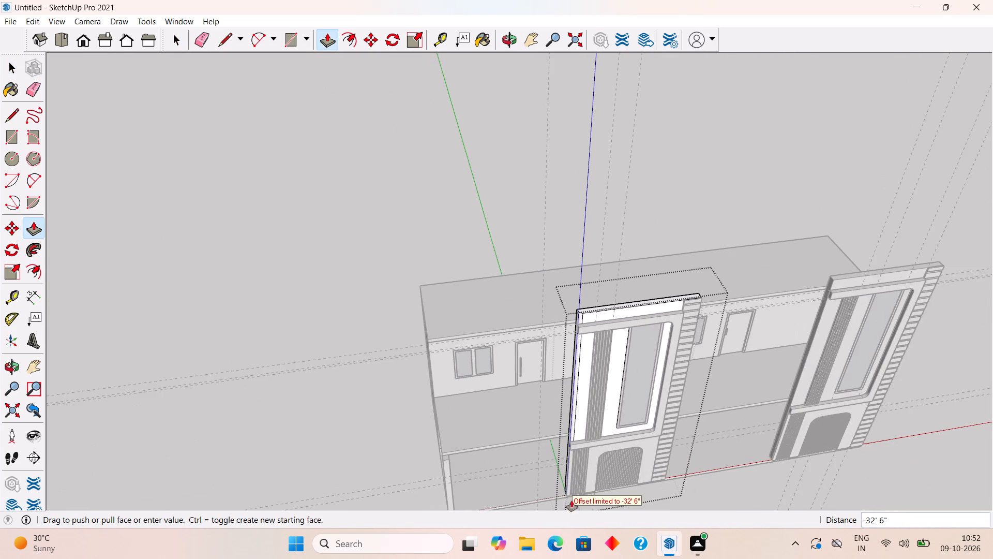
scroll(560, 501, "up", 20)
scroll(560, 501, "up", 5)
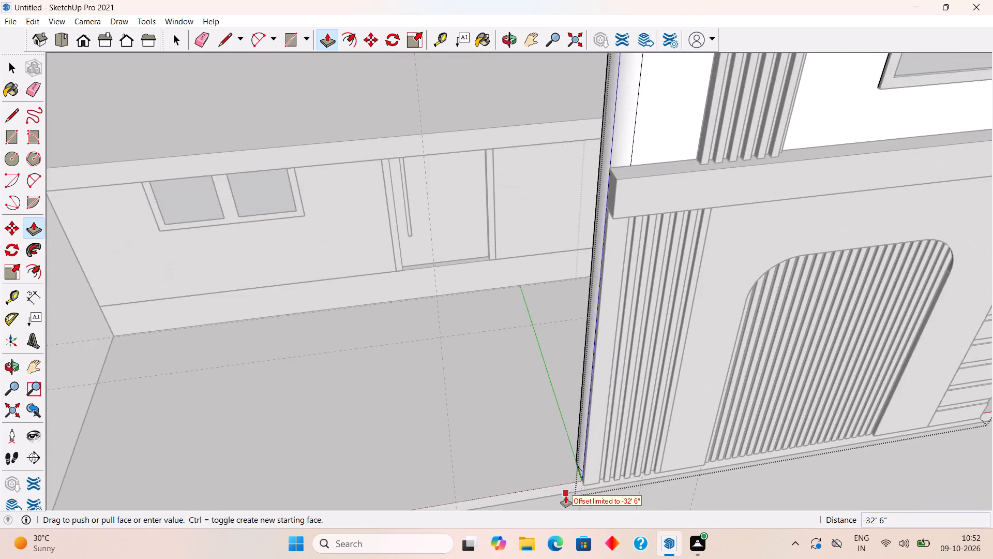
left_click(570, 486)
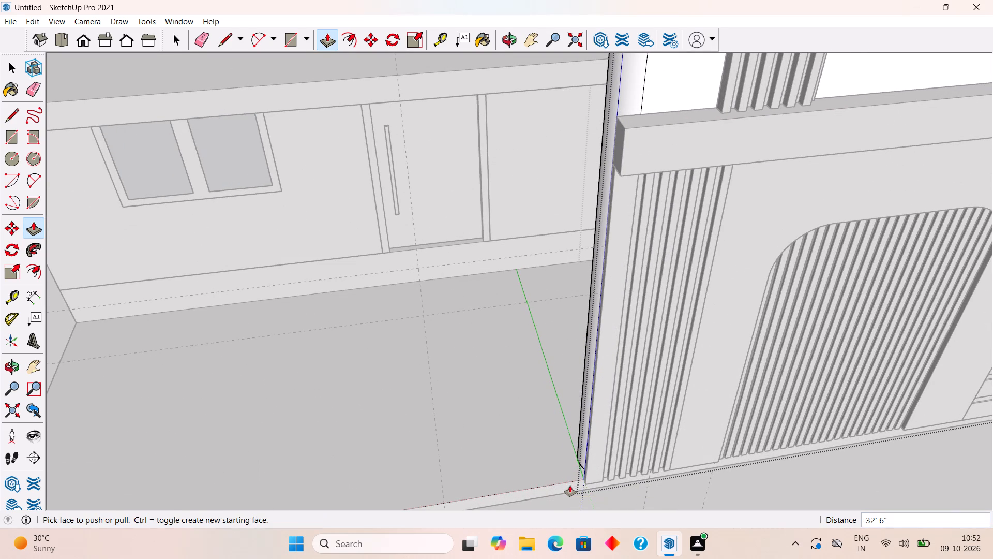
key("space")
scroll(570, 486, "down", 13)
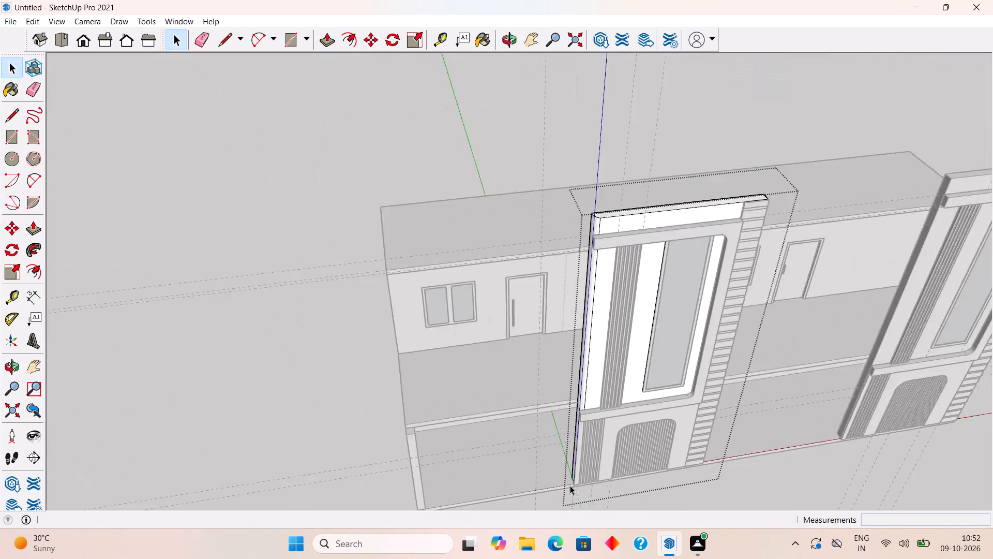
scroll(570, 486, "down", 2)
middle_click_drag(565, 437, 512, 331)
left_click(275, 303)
Examine the first tower's rounded wall edge from the front, side and above, including where it meets the projecting frame bands.
scroll(629, 366, "up", 5)
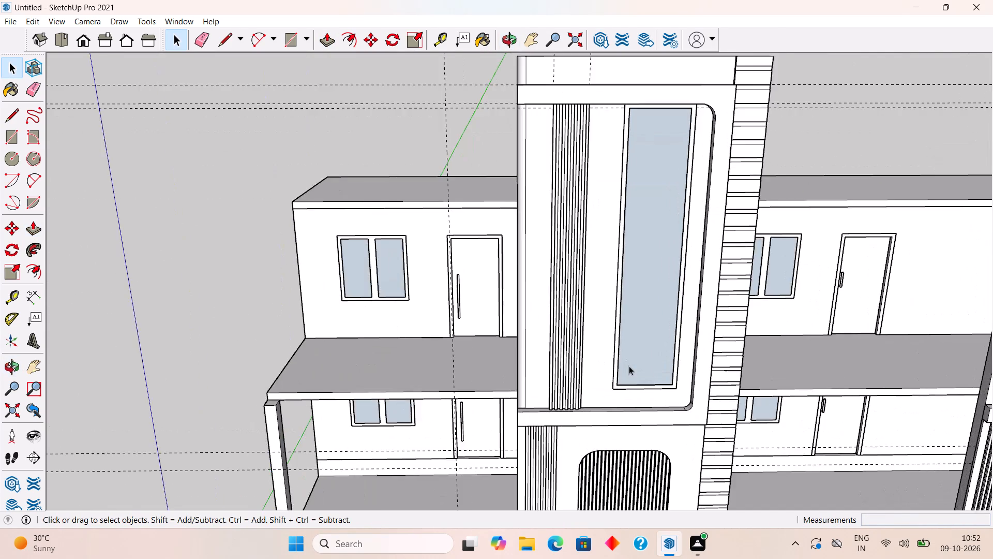
scroll(609, 395, "up", 3)
middle_click_drag(608, 398, 821, 538)
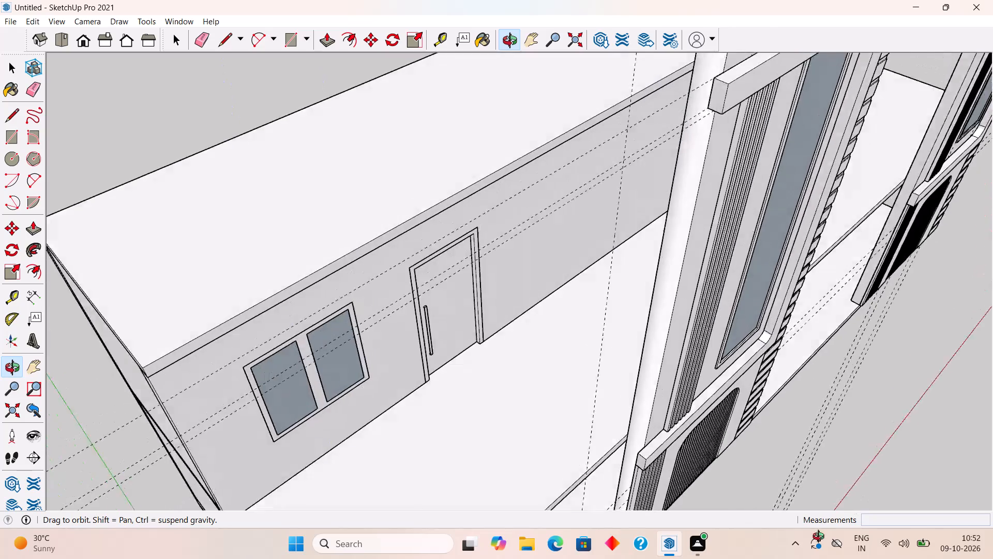
middle_click_drag(821, 538, 541, 549)
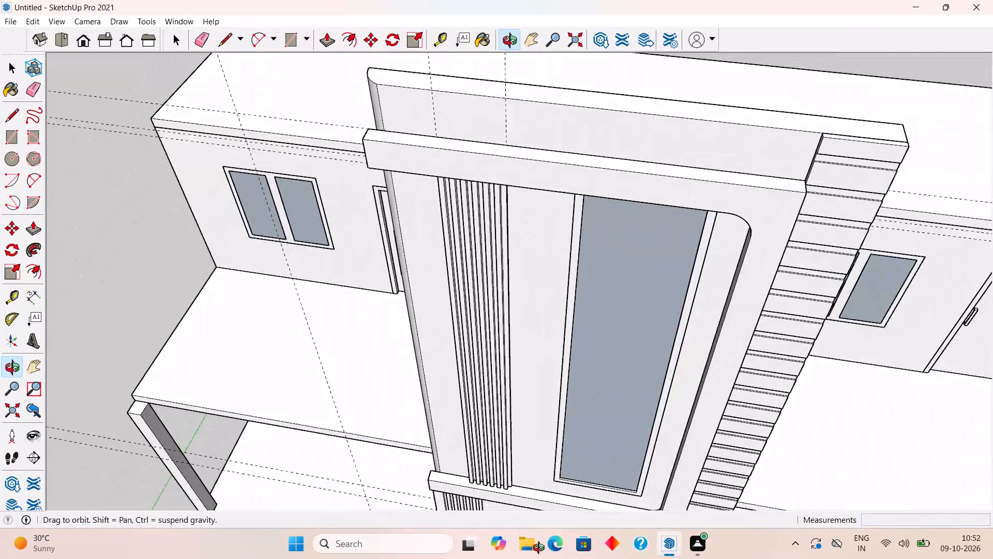
middle_click_drag(541, 549, 665, 373)
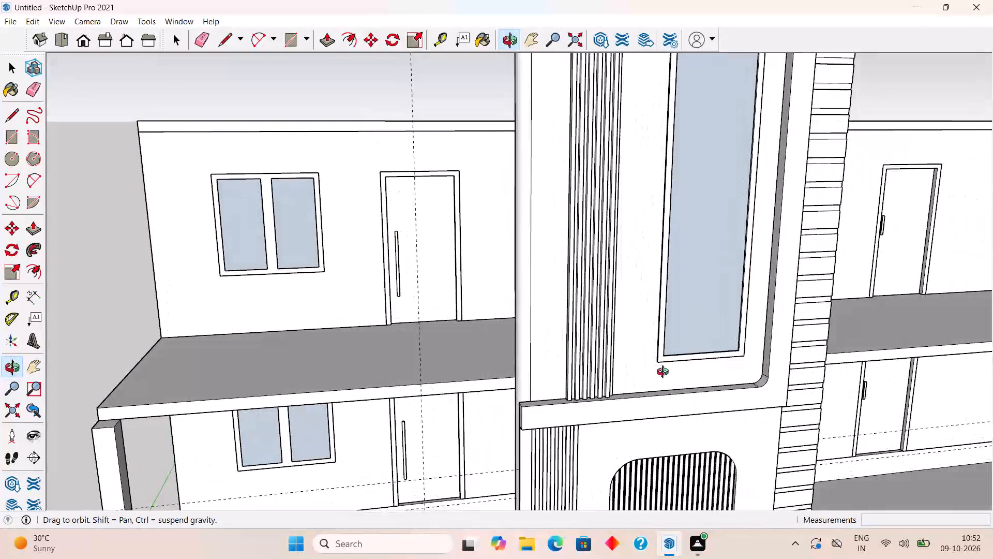
middle_click_drag(665, 373, 611, 378)
middle_click_drag(476, 376, 532, 441)
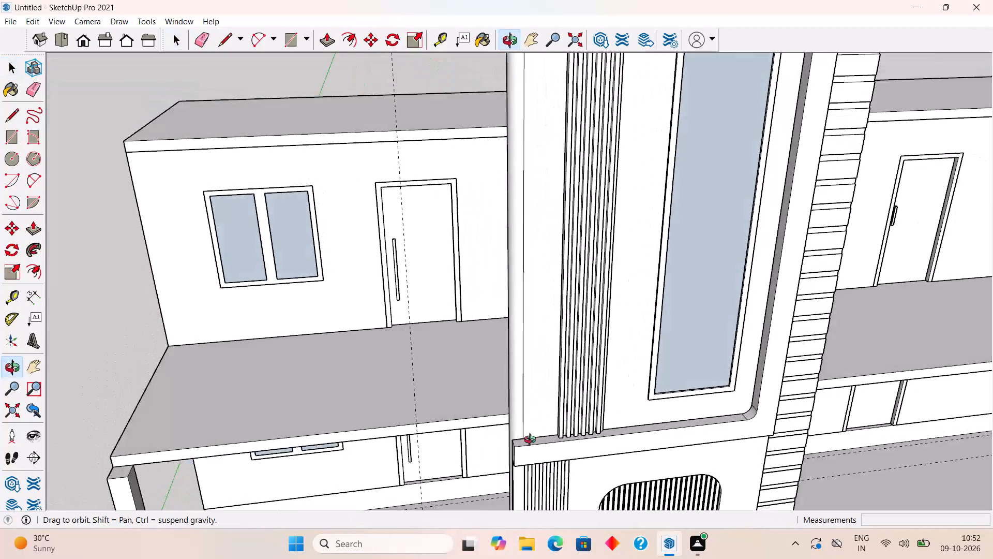
middle_click_drag(532, 441, 596, 553)
middle_click_drag(604, 263, 561, 377)
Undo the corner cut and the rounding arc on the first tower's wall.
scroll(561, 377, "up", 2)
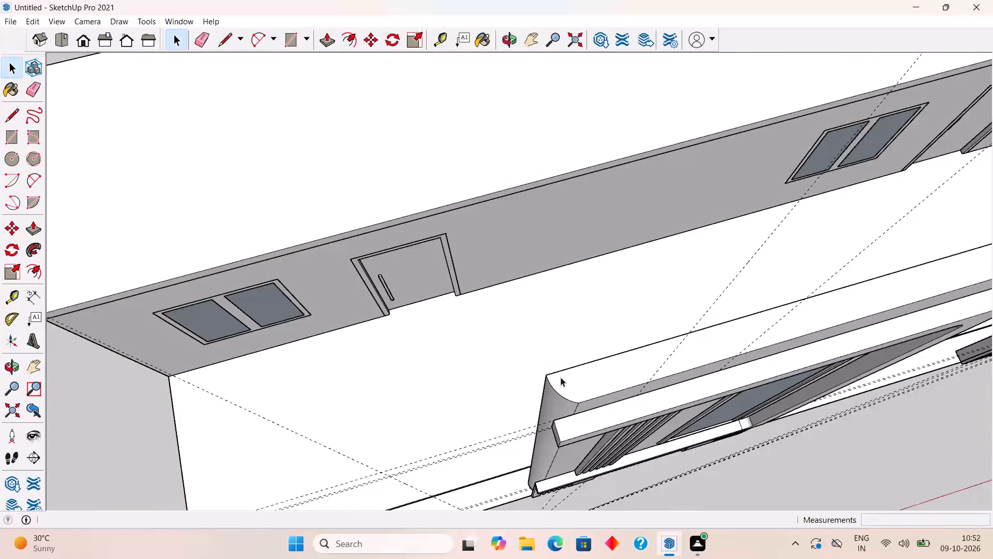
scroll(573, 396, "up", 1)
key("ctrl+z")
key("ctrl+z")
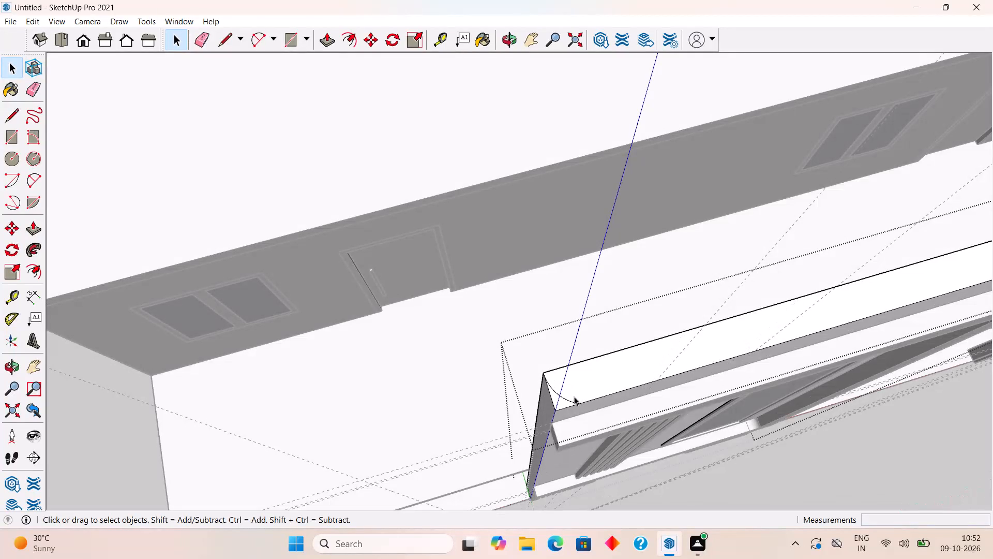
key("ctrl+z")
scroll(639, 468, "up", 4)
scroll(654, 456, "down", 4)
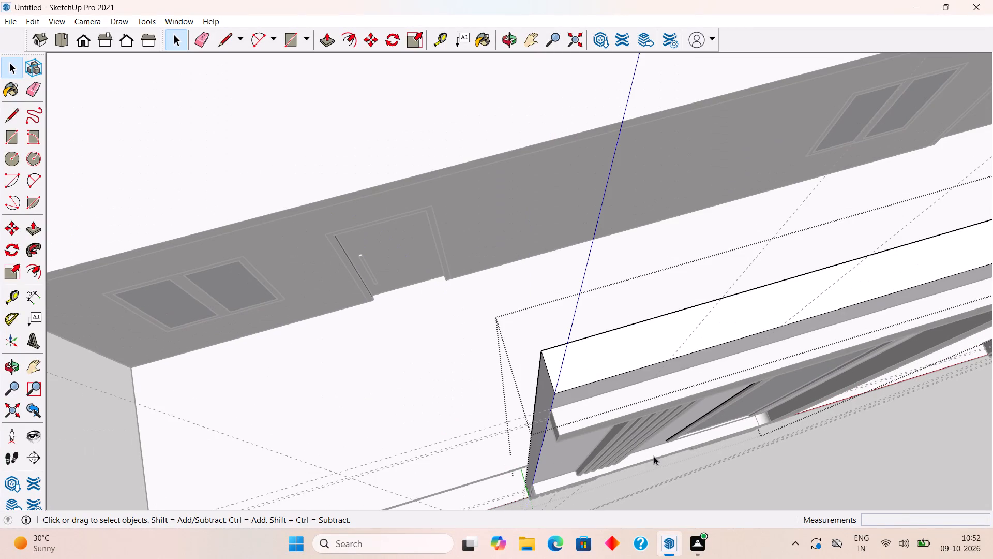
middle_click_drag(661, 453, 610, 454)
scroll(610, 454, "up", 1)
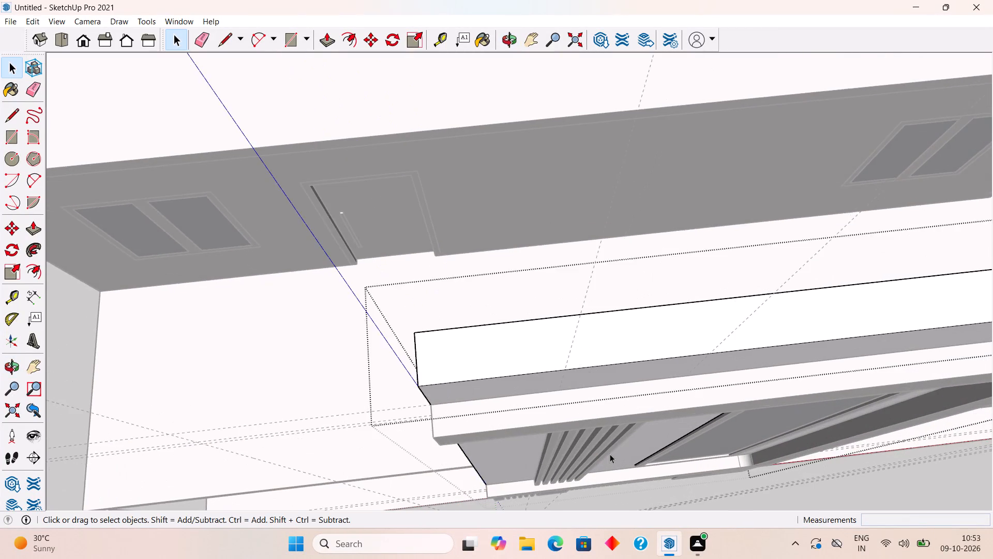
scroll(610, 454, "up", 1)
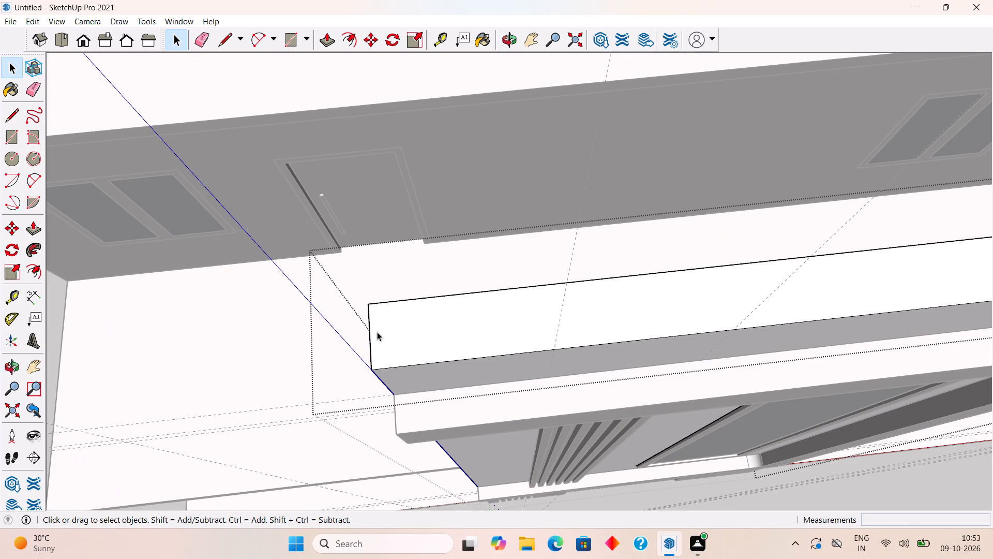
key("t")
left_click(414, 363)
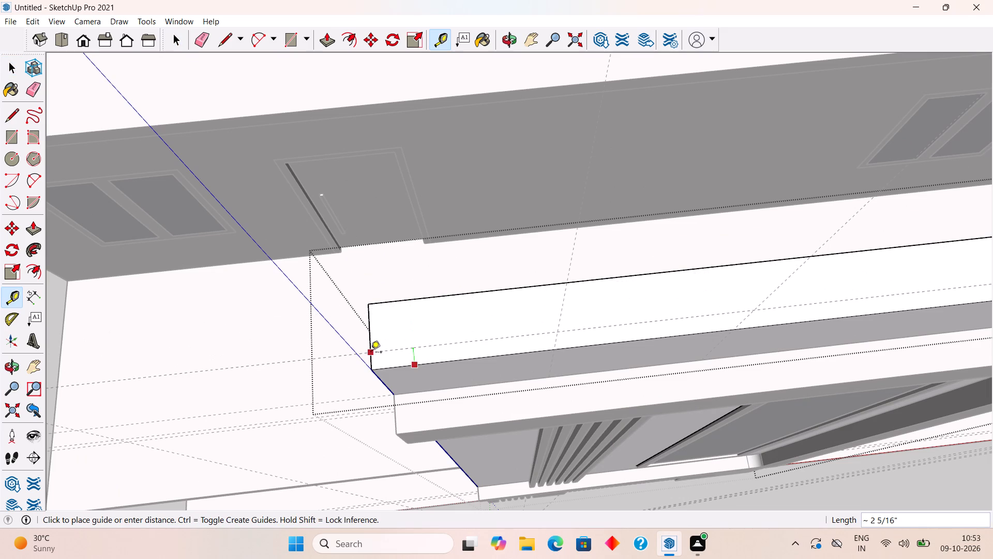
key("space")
Place a guide line 9" in from the outer end edge of the first tower wall's top face.
key("t")
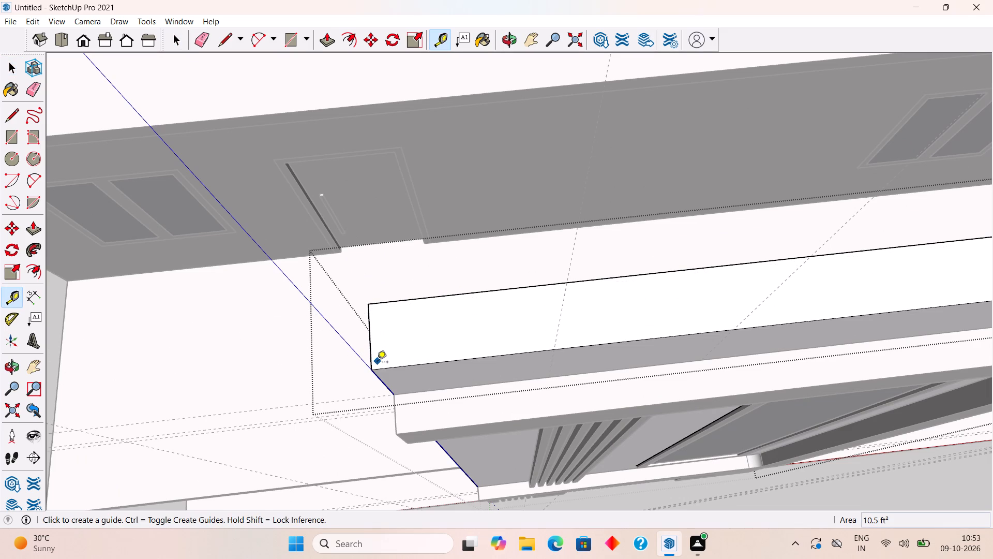
left_click(371, 355)
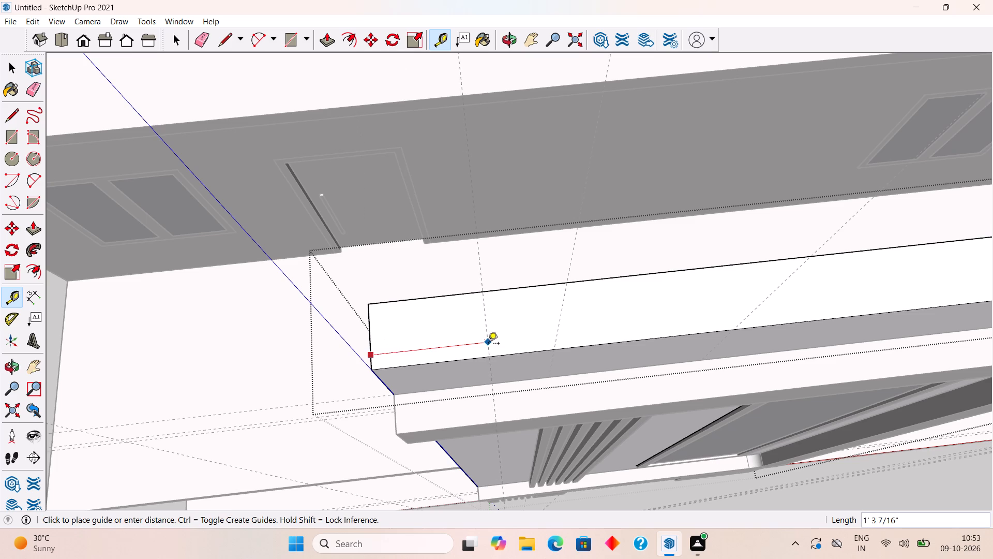
type("9\"")
key("Return")
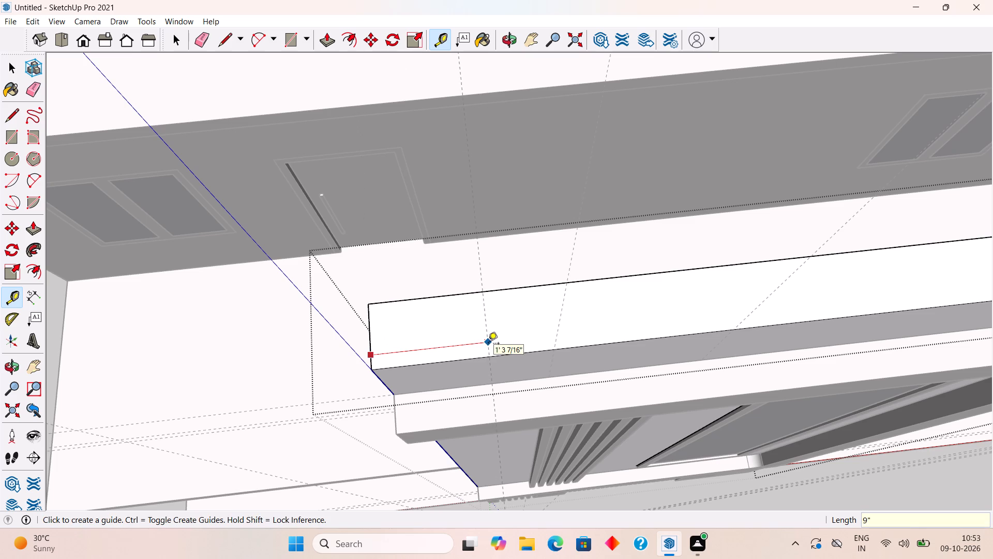
key("space")
Draw a tangent arc on the wall's top face from the guide's crossing with the front edge to the outer back corner.
key("r")
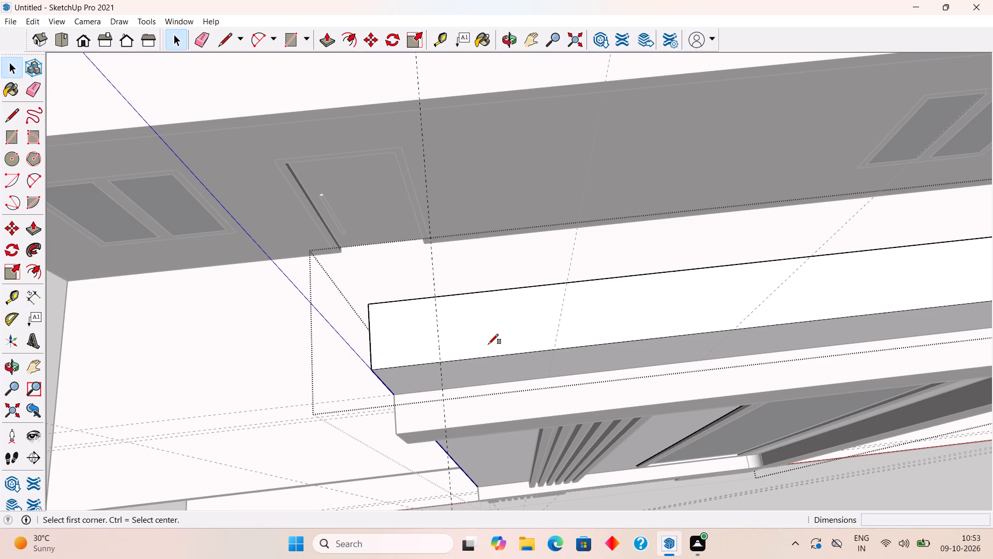
key("a")
left_click(440, 362)
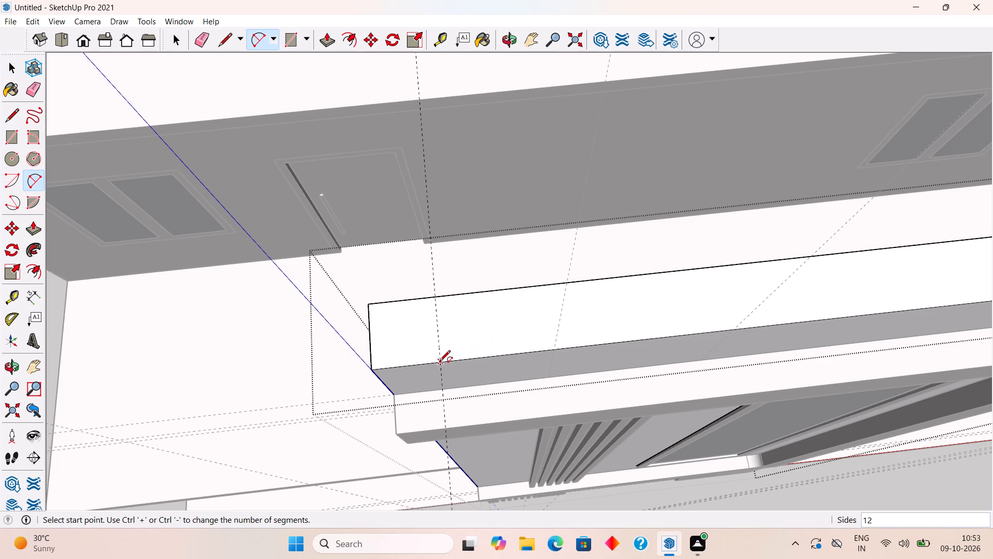
double_click(370, 307)
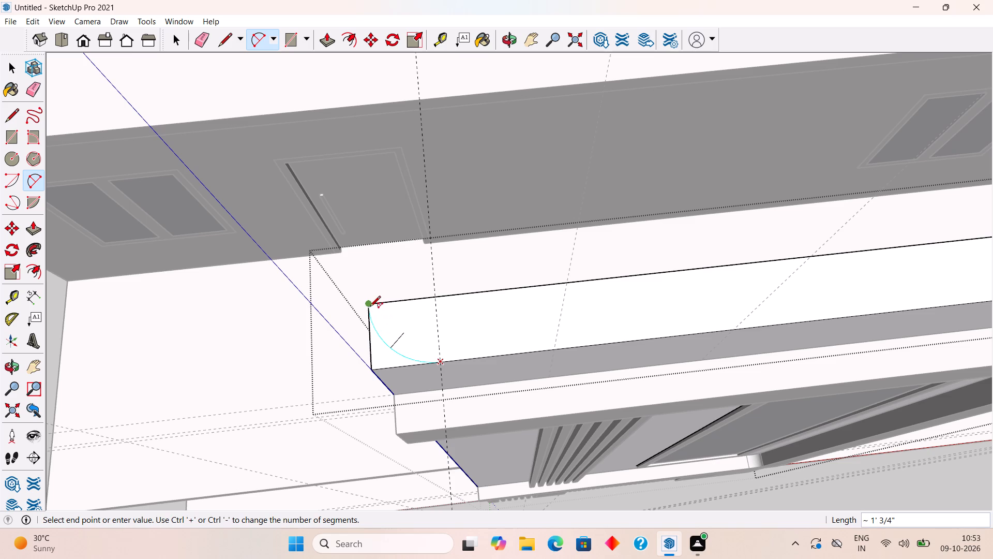
key("space")
Push the corner sliver outside the arc down 32' 6" through the first tower's wall, then close the group.
middle_click_drag(432, 349, 500, 254)
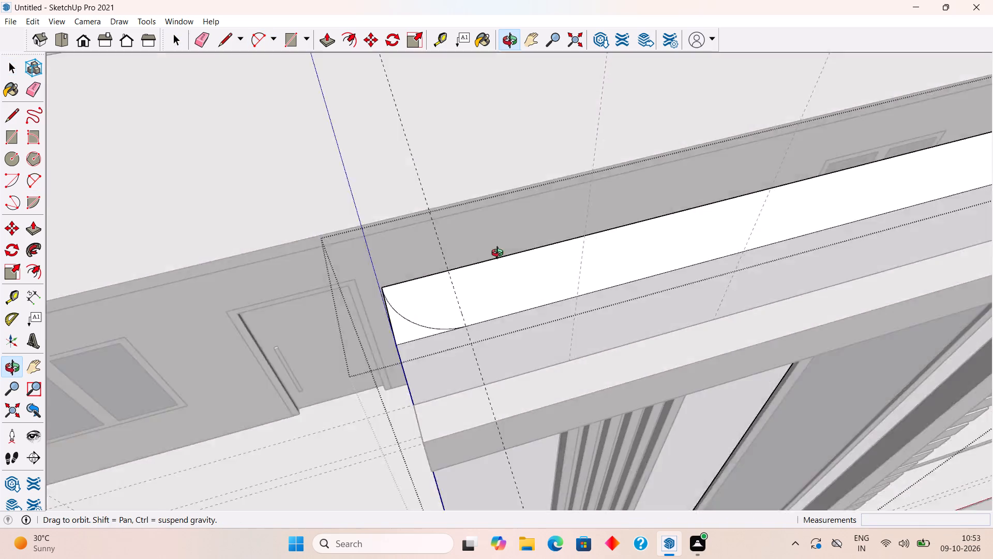
middle_click_drag(500, 254, 518, 196)
scroll(445, 322, "up", 4)
left_click(413, 262)
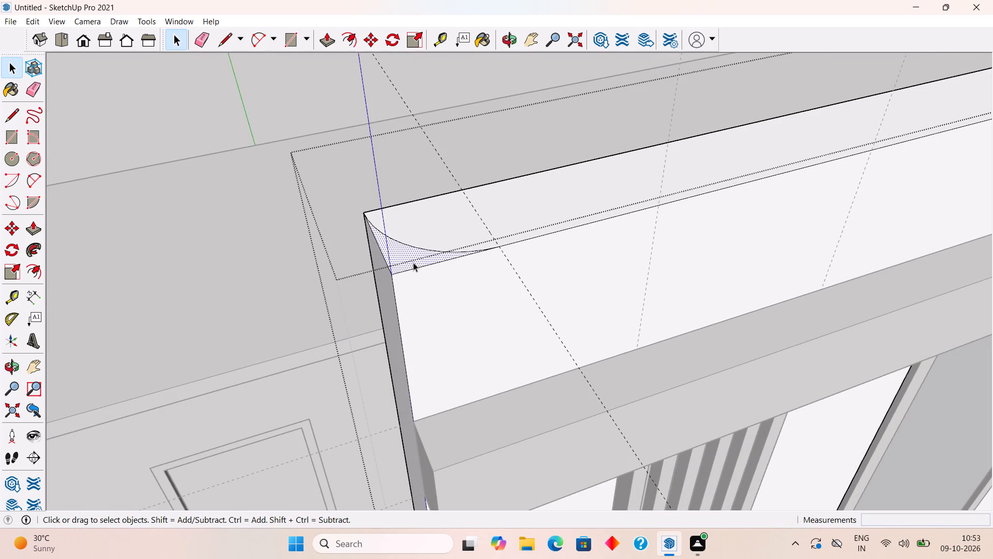
key("p")
left_click(413, 262)
scroll(422, 368, "down", 12)
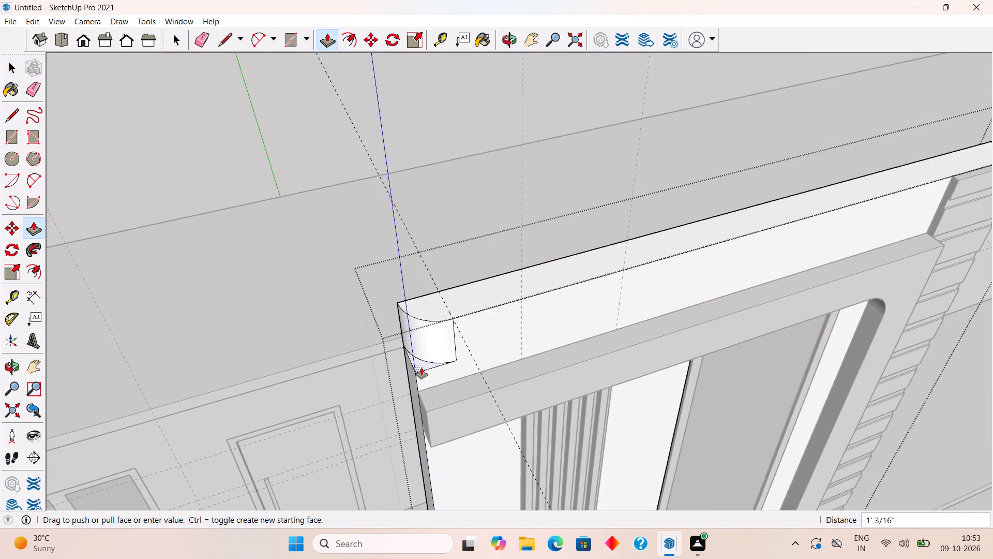
scroll(422, 368, "down", 20)
scroll(422, 368, "down", 1)
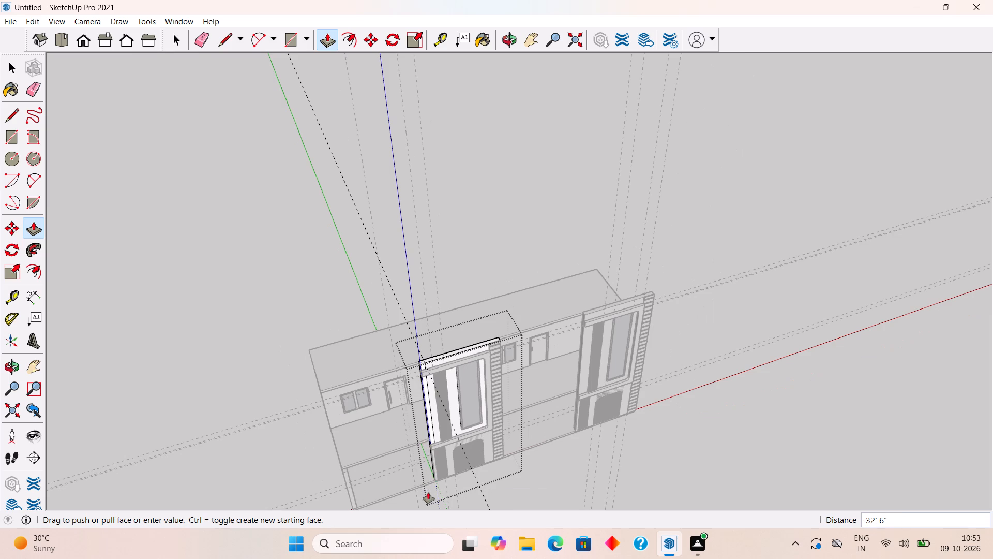
scroll(428, 492, "up", 15)
left_click(422, 487)
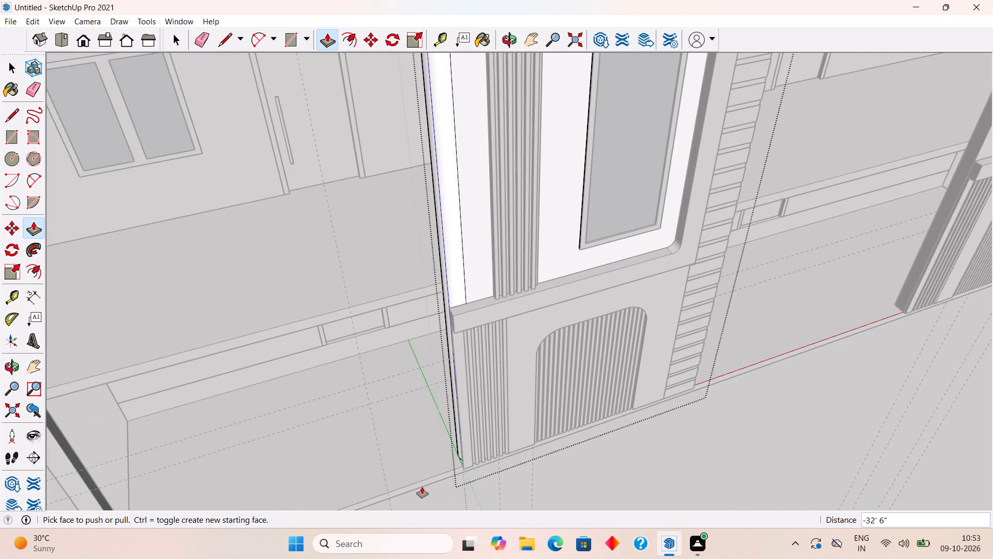
key("space")
left_click(672, 492)
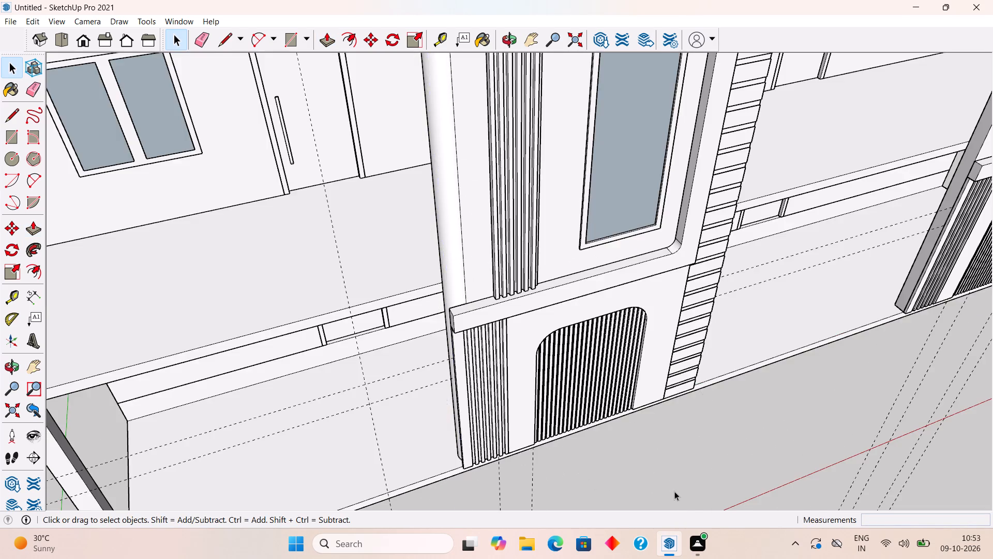
Open the second tower's front wall for editing and place a guide 9" in from the outer end edge of its top face.
scroll(674, 491, "down", 5)
middle_click_drag(603, 418, 487, 494)
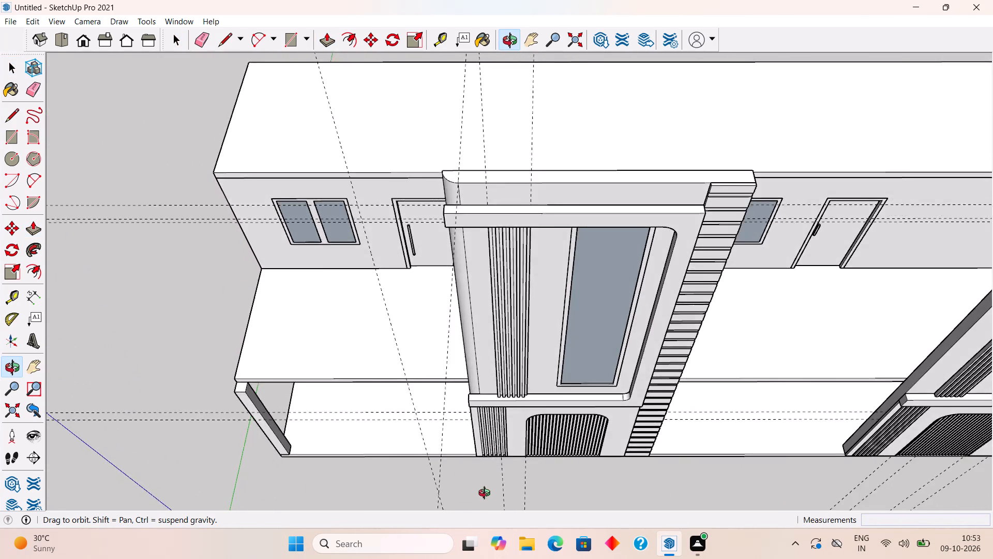
middle_click_drag(487, 494, 499, 339)
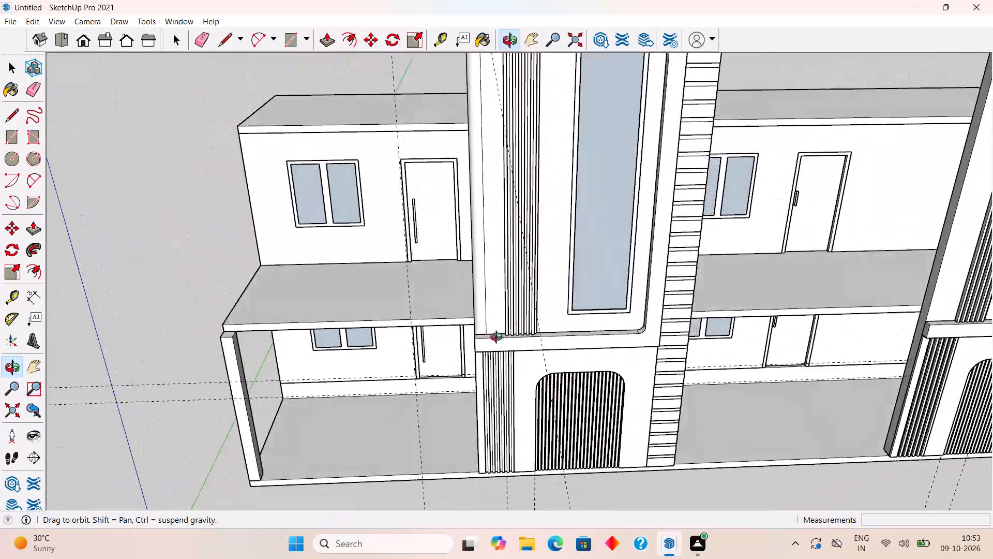
middle_click_drag(499, 339, 540, 287)
scroll(540, 287, "down", 8)
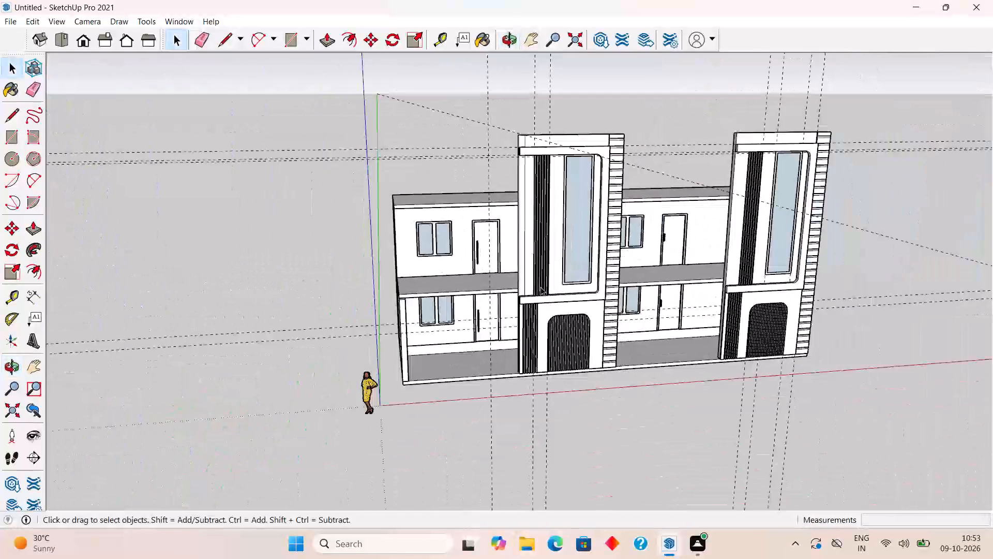
scroll(899, 160, "up", 6)
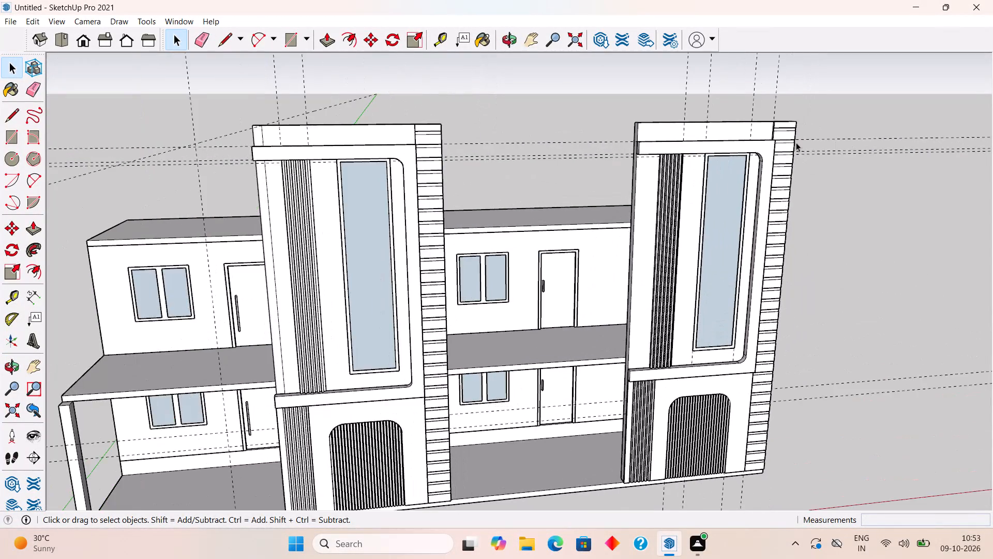
scroll(796, 142, "up", 4)
middle_click_drag(703, 151, 628, 370)
scroll(588, 230, "up", 5)
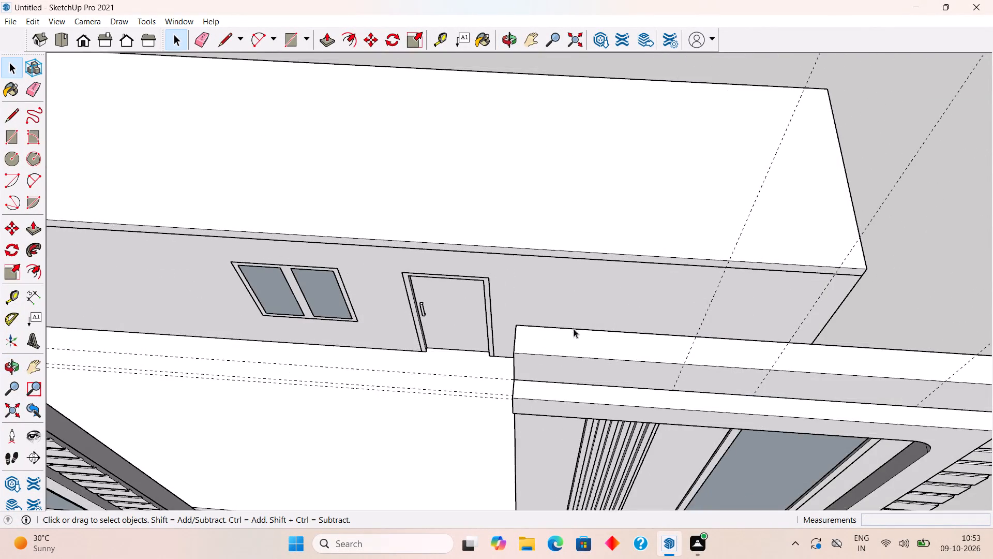
triple_click(582, 350)
type("rt")
scroll(519, 348, "up", 11)
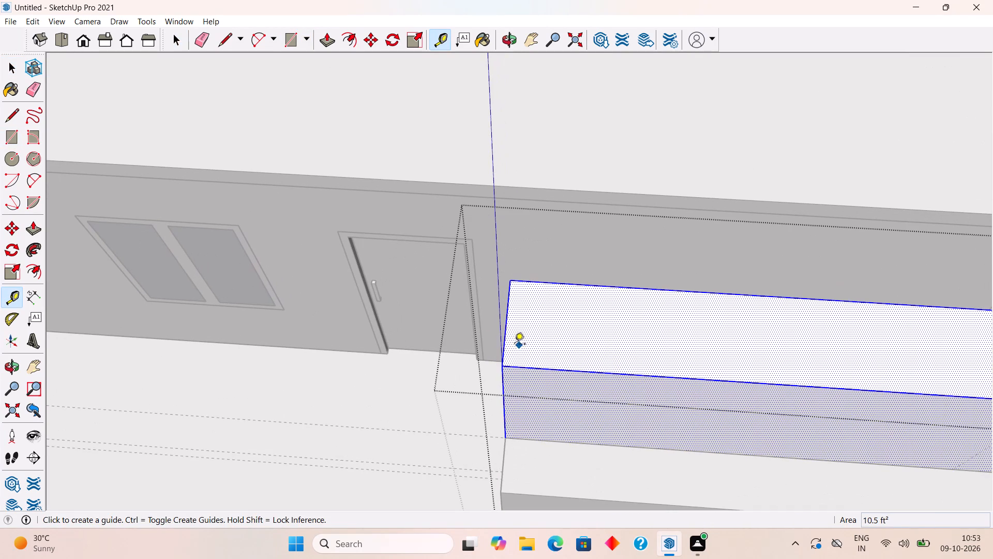
left_click(505, 338)
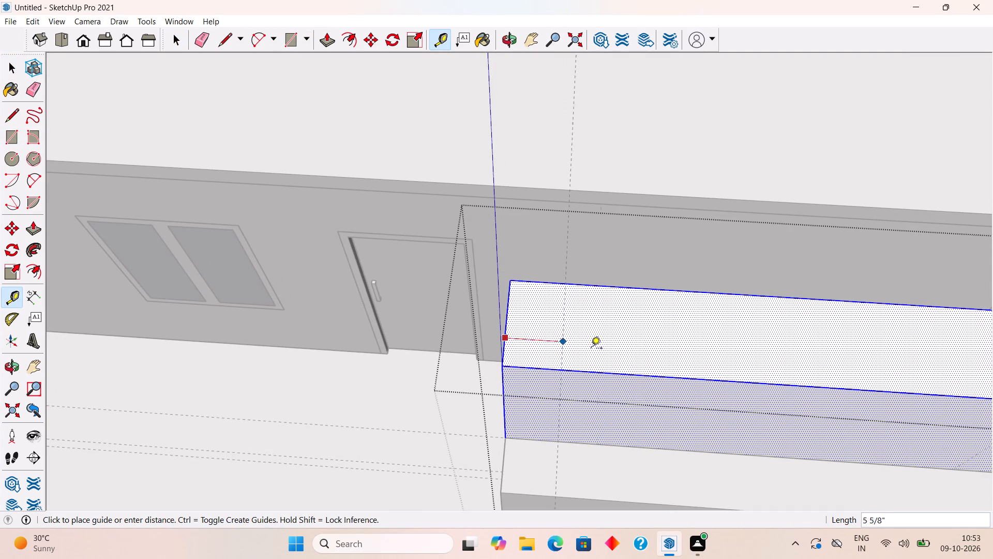
type("9\"")
key("Return")
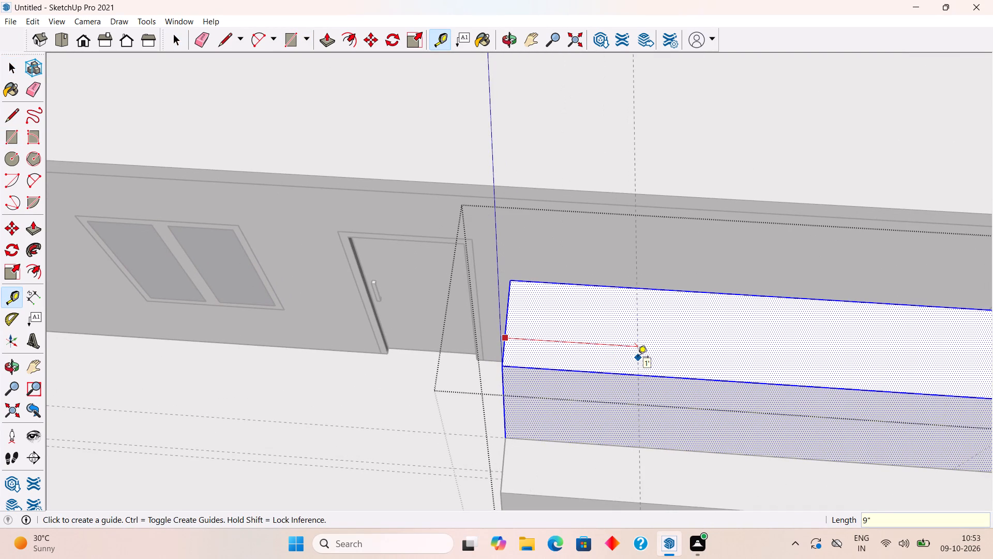
key("space")
Draw a tangent arc on the second tower wall's top face from the outer back corner to the guide's crossing with the front edge.
type("a")
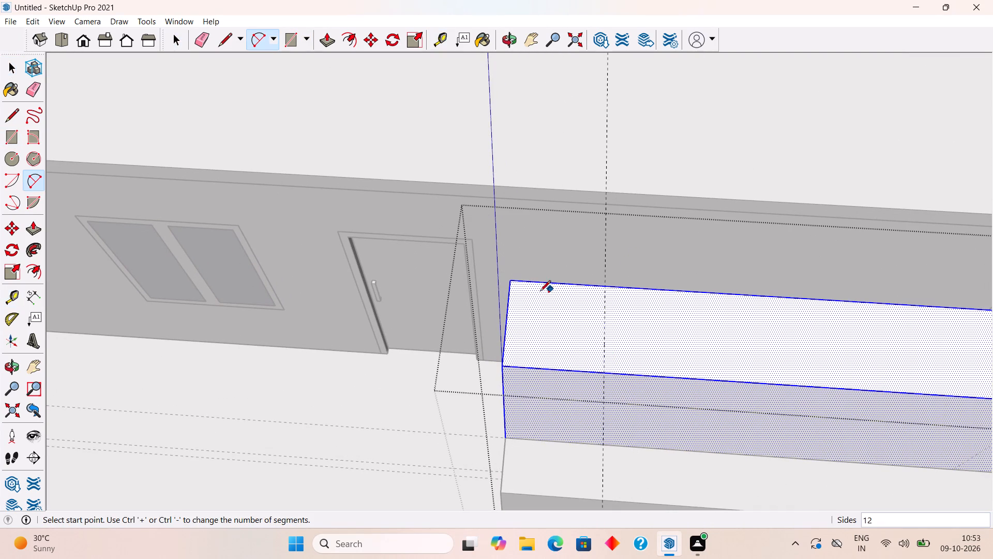
left_click(510, 283)
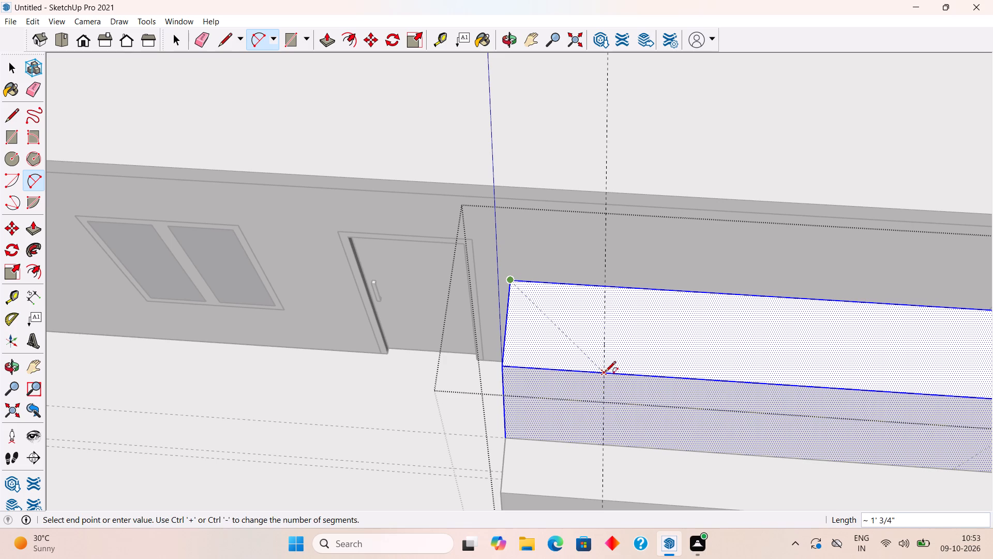
left_click(605, 373)
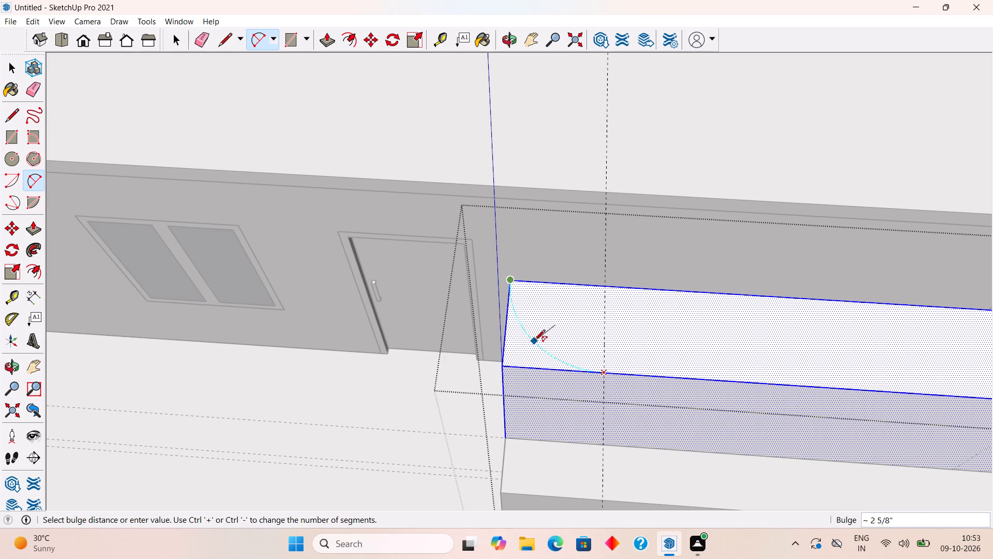
left_click(534, 341)
key("space")
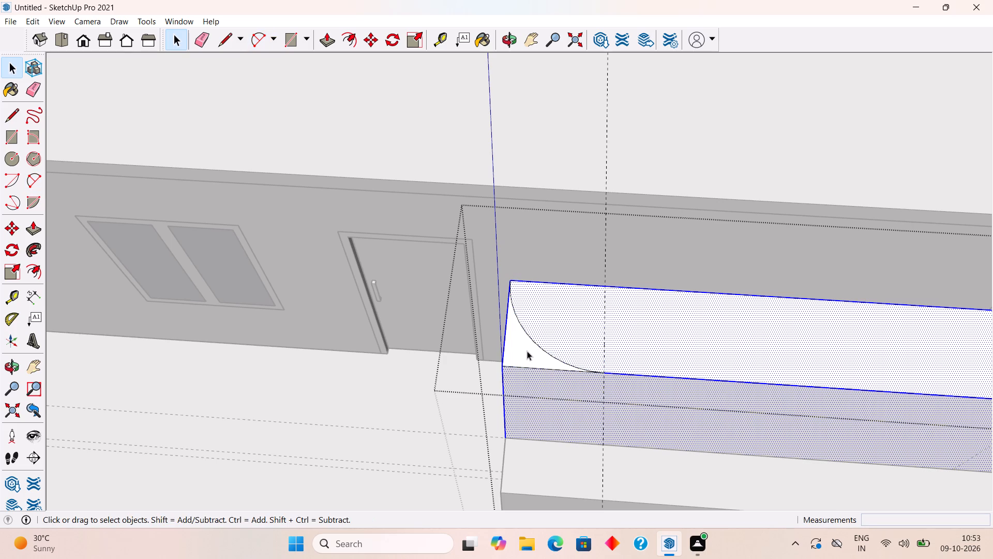
Push the corner sliver outside the arc down 32' 6" through the second tower's wall, then close the group.
left_click(527, 351)
key("p")
left_click(527, 351)
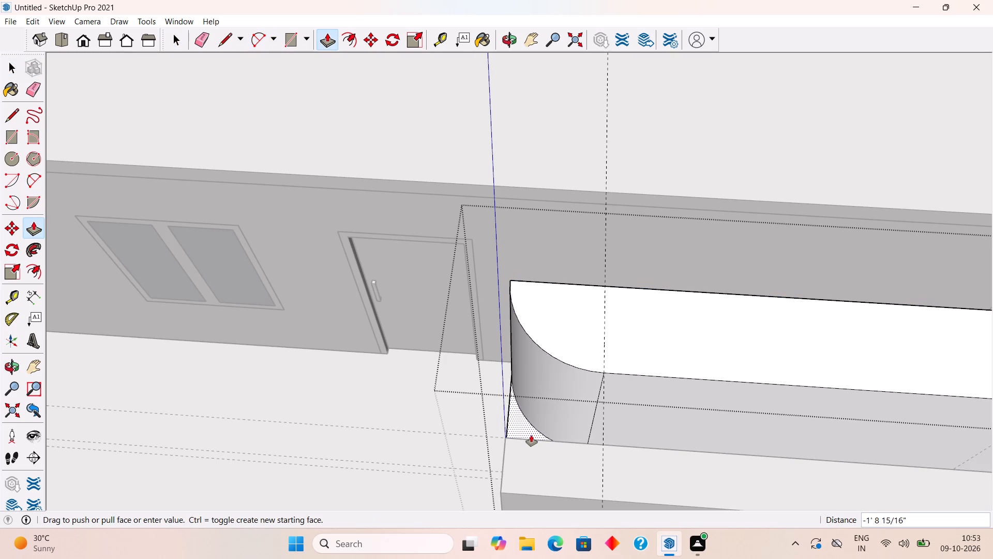
scroll(531, 436, "down", 6)
middle_click_drag(531, 436, 627, 213)
scroll(627, 213, "down", 5)
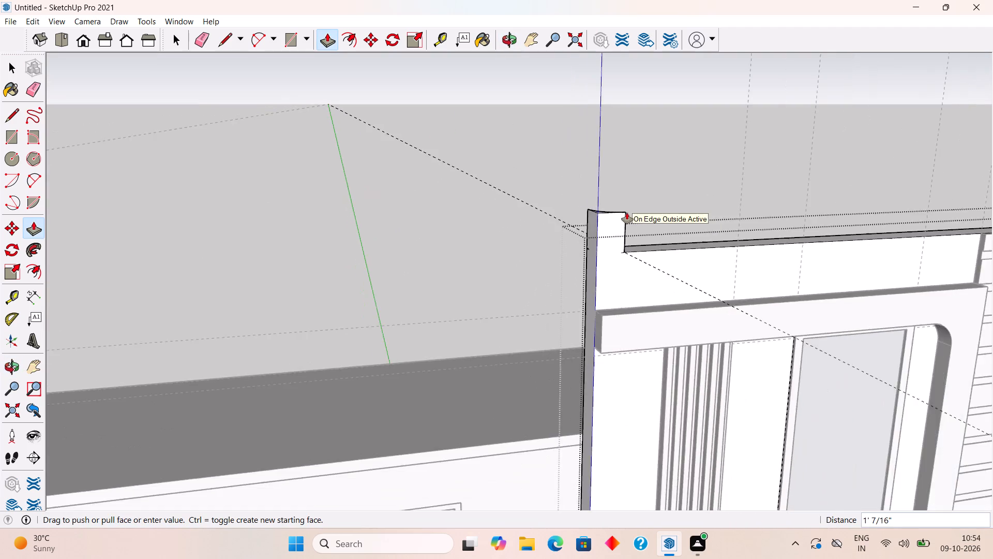
scroll(627, 213, "down", 16)
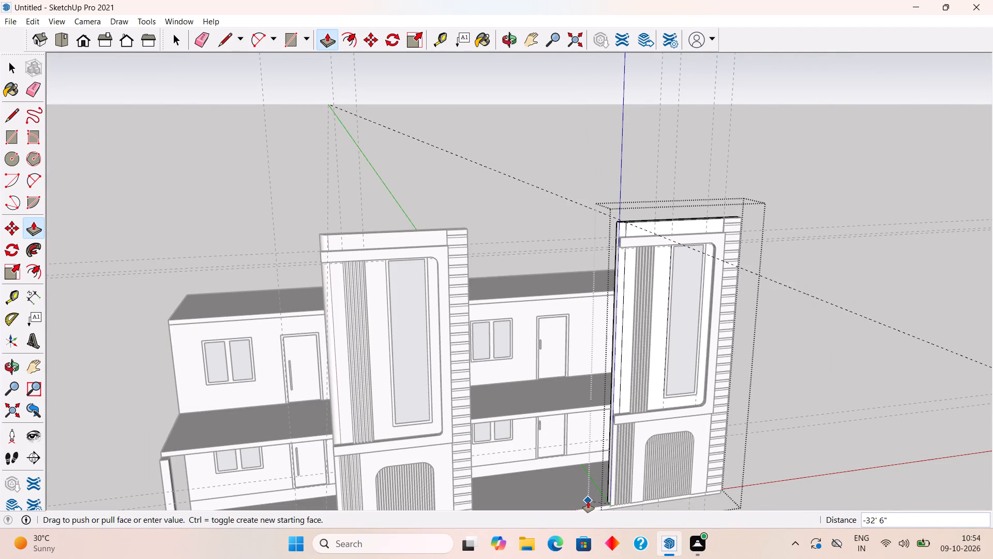
left_click(588, 502)
key("space")
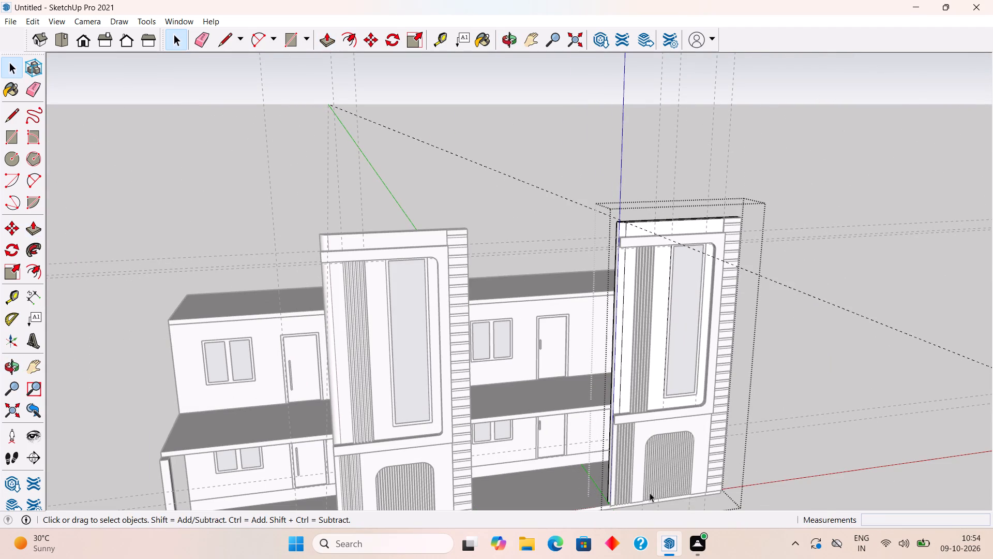
left_click(815, 386)
Examine the rounded outer wall corners of both towers from the front, side and above.
middle_click_drag(768, 359, 724, 268)
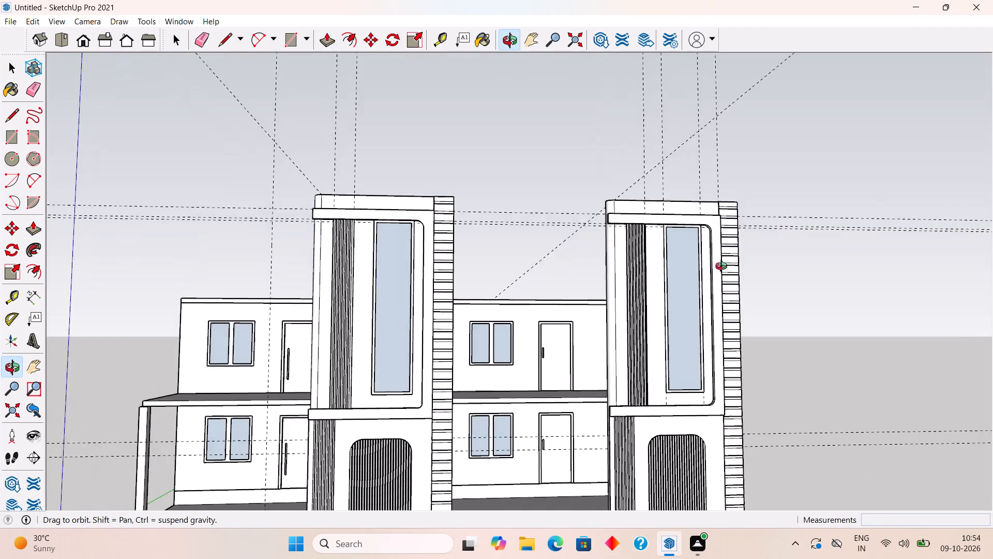
middle_click_drag(724, 268, 740, 290)
scroll(740, 290, "up", 1)
middle_click_drag(347, 330, 678, 325)
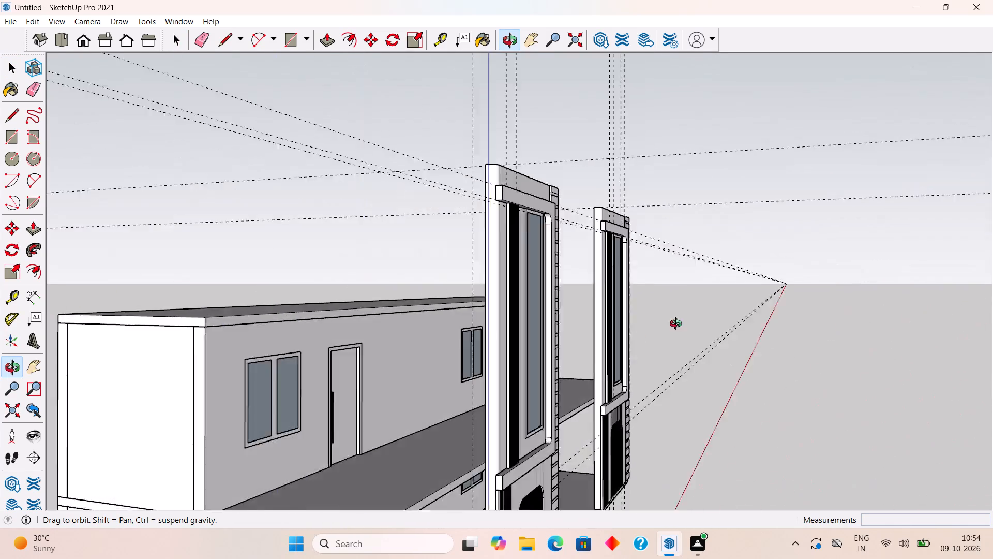
middle_click_drag(678, 325, 500, 401)
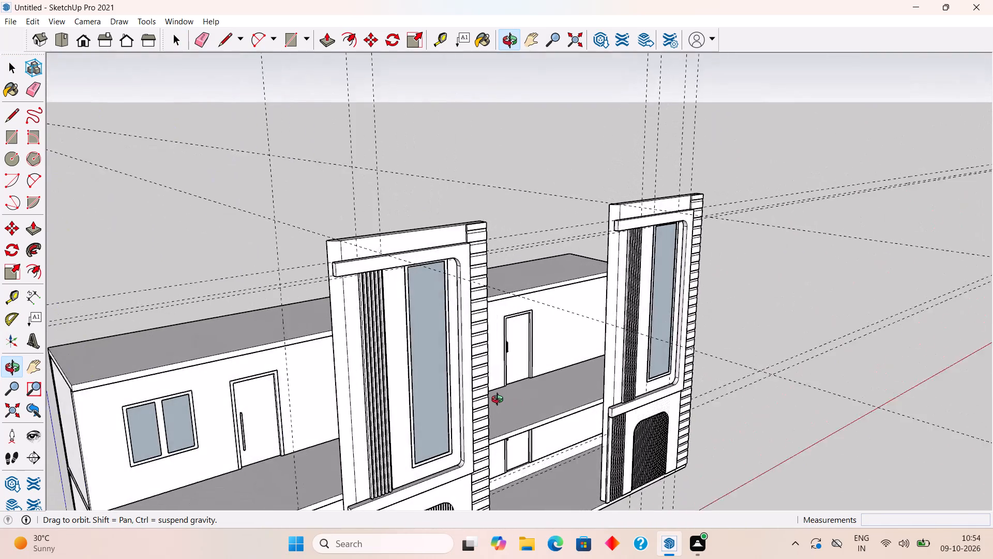
middle_click_drag(500, 401, 394, 435)
scroll(394, 435, "up", 3)
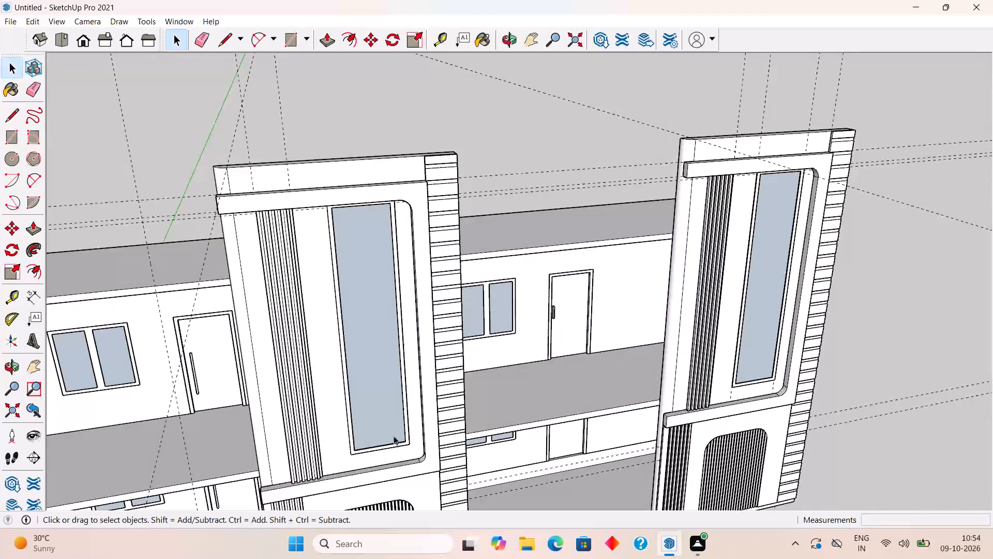
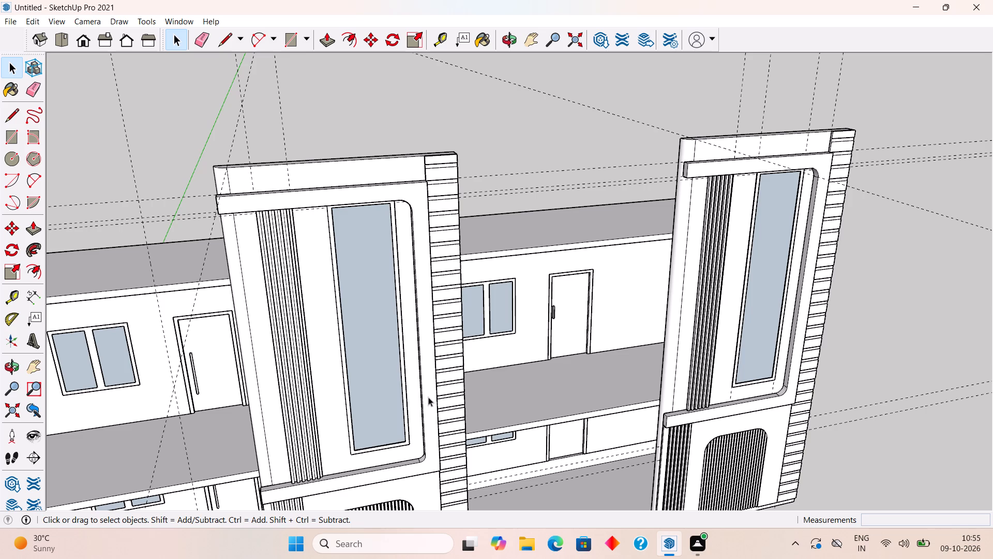
Examine the first tower's rounded outer wall corner and upper ledge end from above, the side and the front.
scroll(414, 377, "up", 2)
middle_click_drag(233, 164, 273, 190)
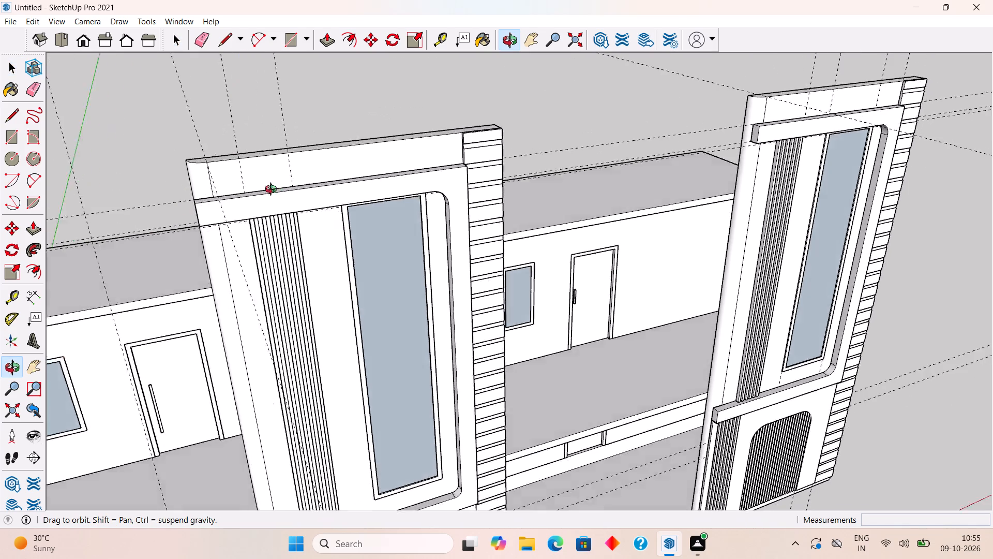
middle_click_drag(273, 190, 429, 249)
scroll(429, 249, "up", 2)
scroll(418, 429, "up", 3)
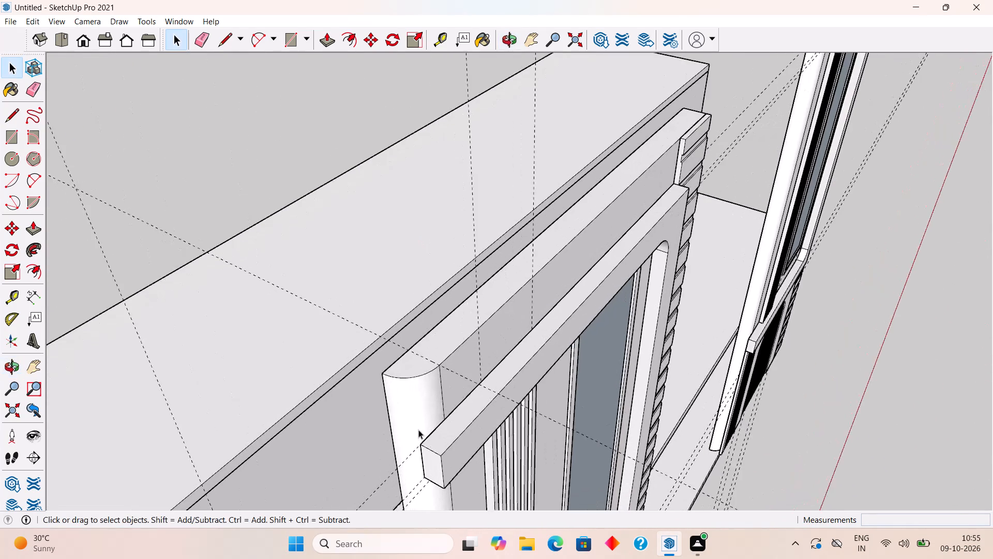
scroll(418, 430, "up", 2)
middle_click_drag(424, 406, 390, 371)
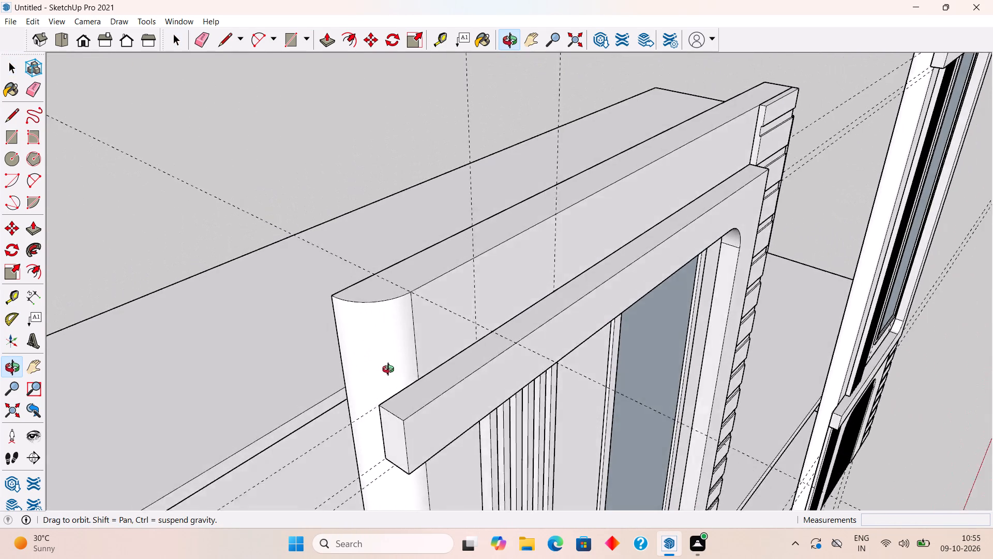
middle_click_drag(390, 371, 269, 300)
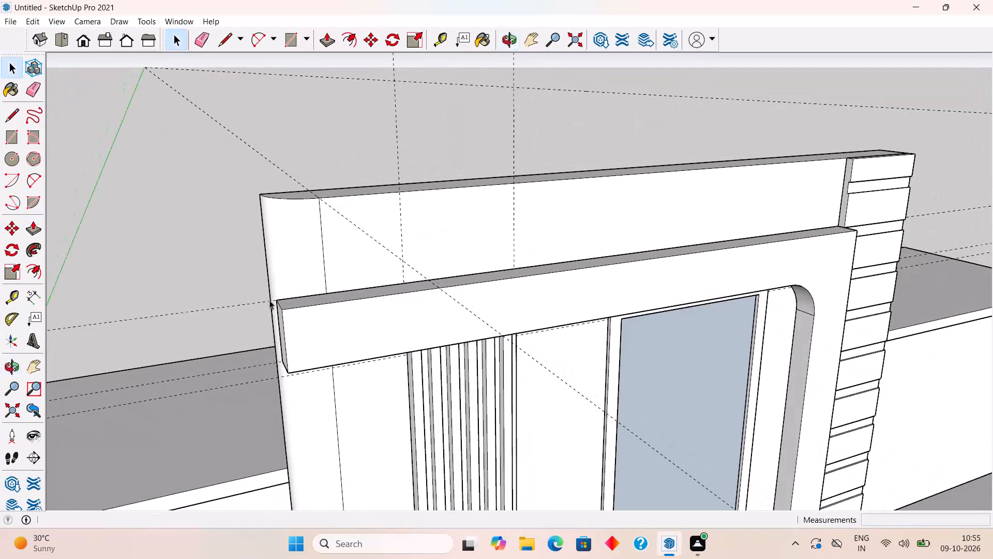
scroll(269, 300, "down", 1)
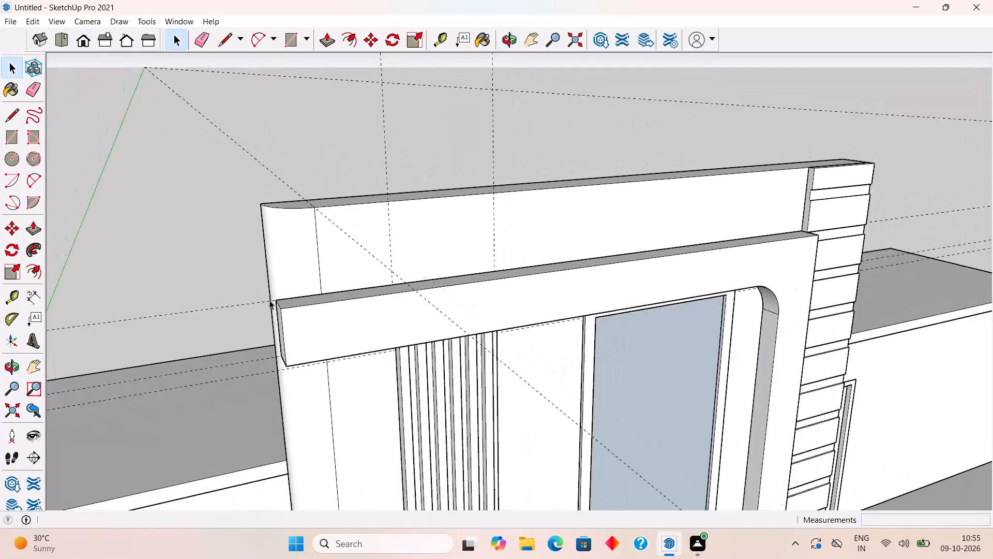
middle_click_drag(399, 316, 313, 295)
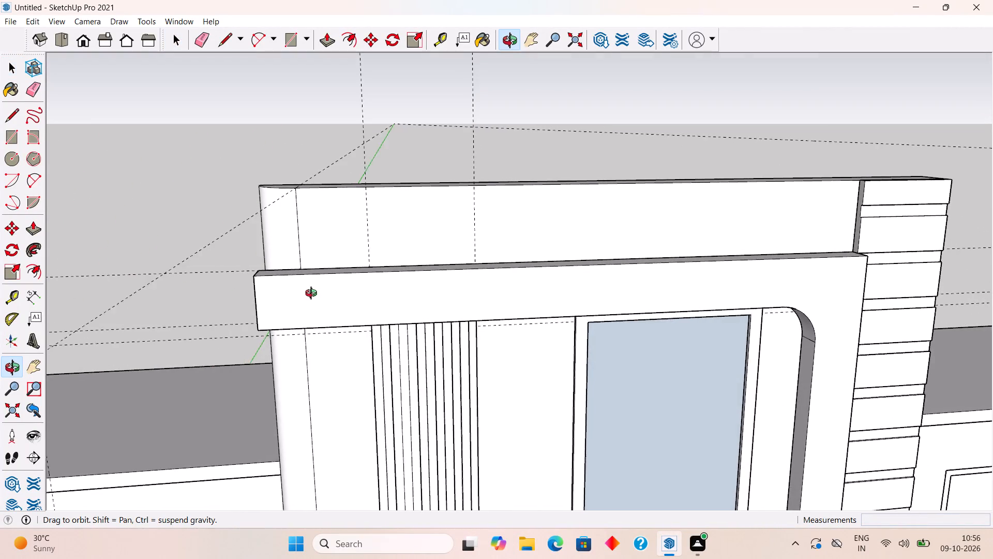
middle_click_drag(313, 295, 308, 299)
scroll(308, 299, "down", 6)
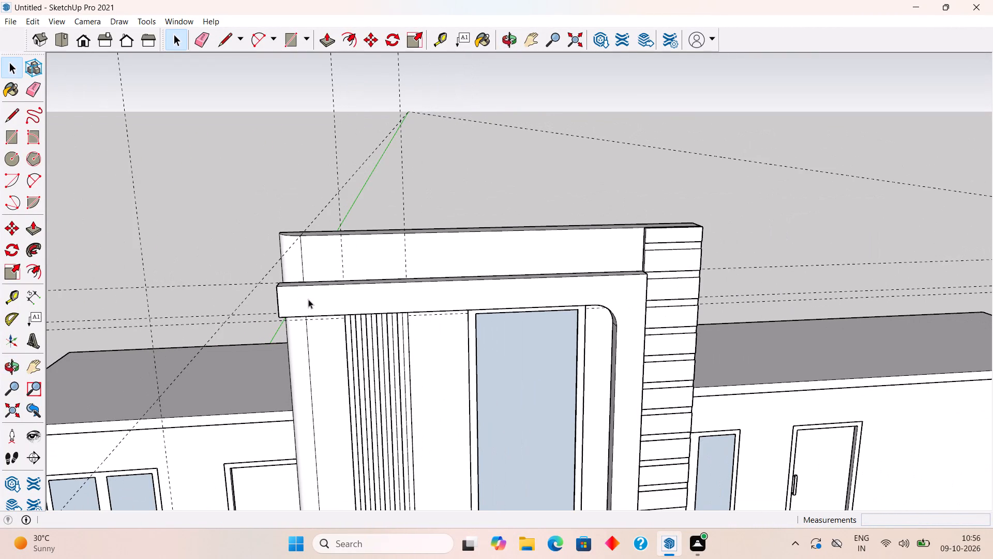
scroll(473, 236, "down", 11)
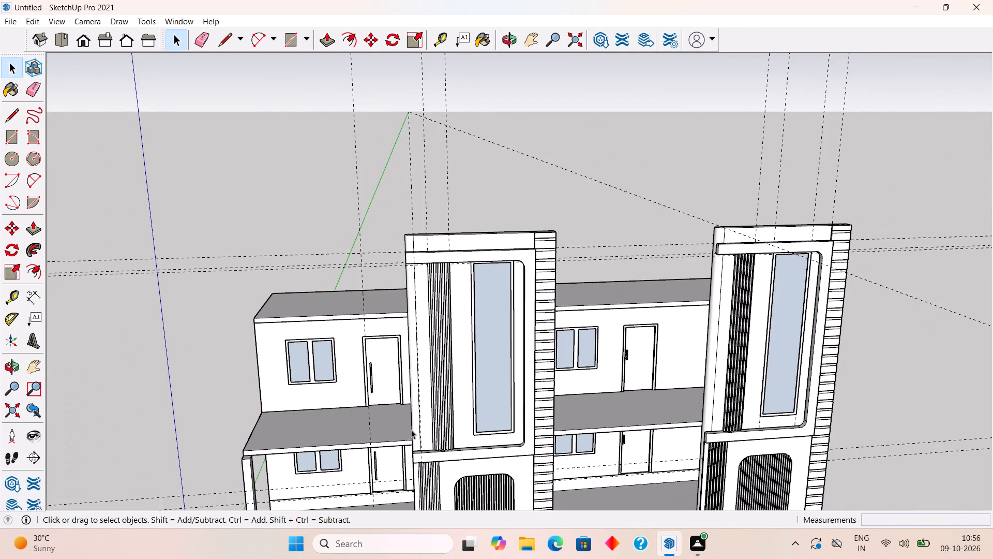
Undo the second tower's outer corner rounding, including the push, the tangent arc and its 9" guide.
scroll(404, 458, "up", 8)
middle_click_drag(474, 404, 608, 351)
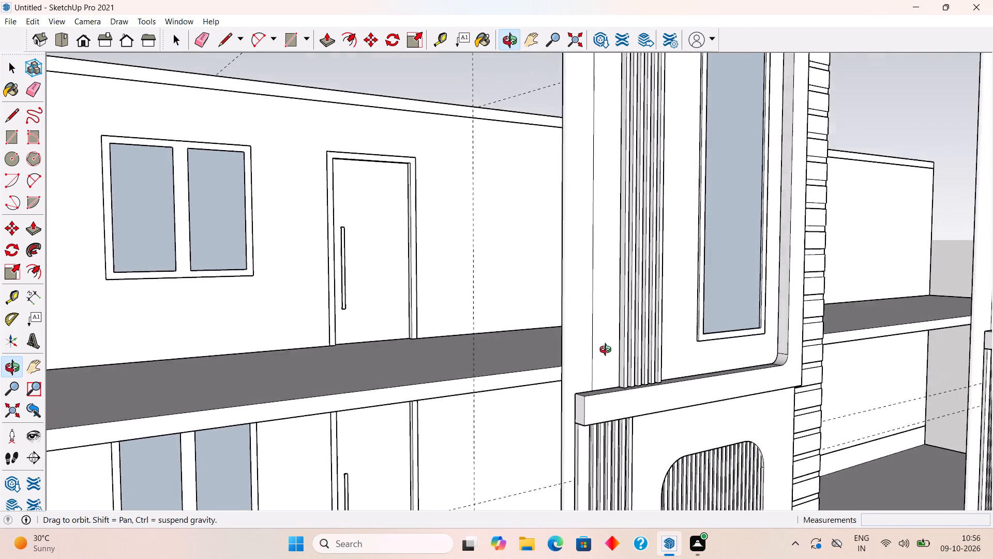
middle_click_drag(608, 351, 644, 360)
key("ctrl+z")
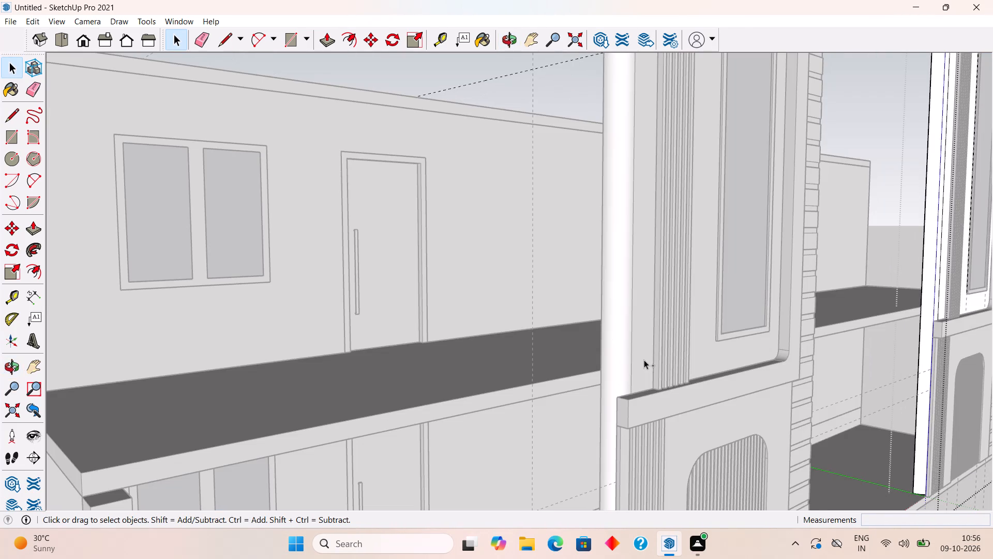
key("ctrl+z")
key("ctrl+z")
key("ctrl+z")
key("ctrl+z")
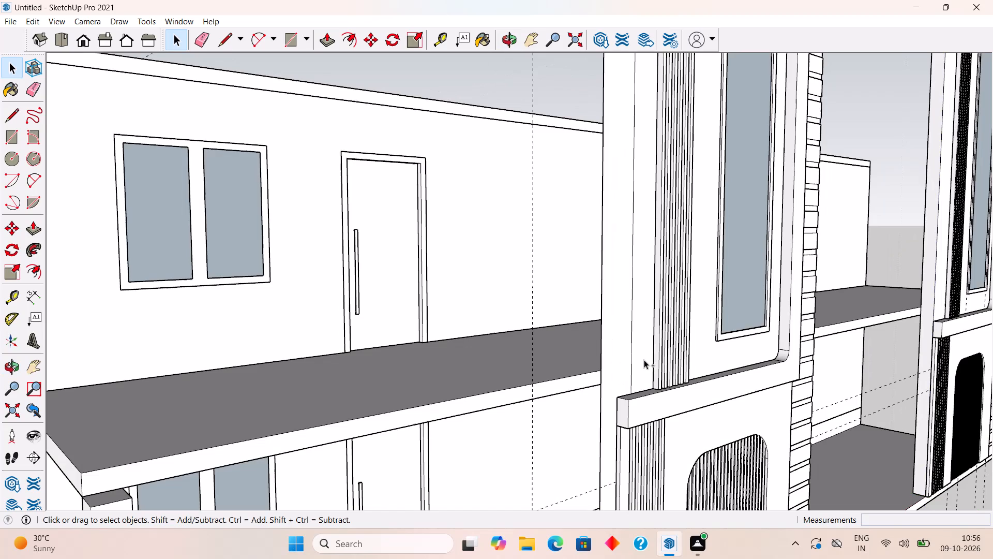
key("space")
Undo the first tower's outer corner rounding as well, back through its arc and 9" guide to a square corner.
scroll(644, 359, "down", 12)
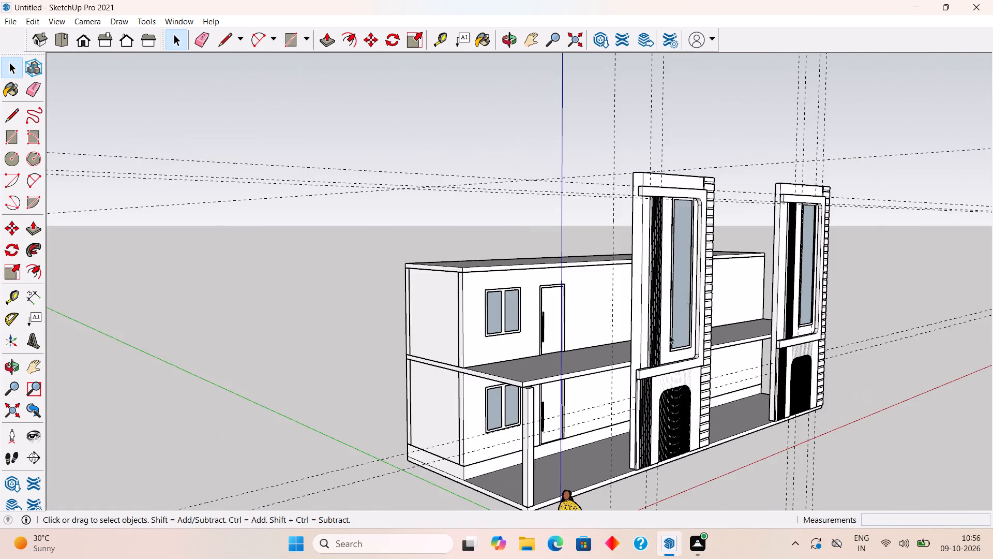
middle_click_drag(676, 298, 563, 535)
scroll(579, 332, "up", 4)
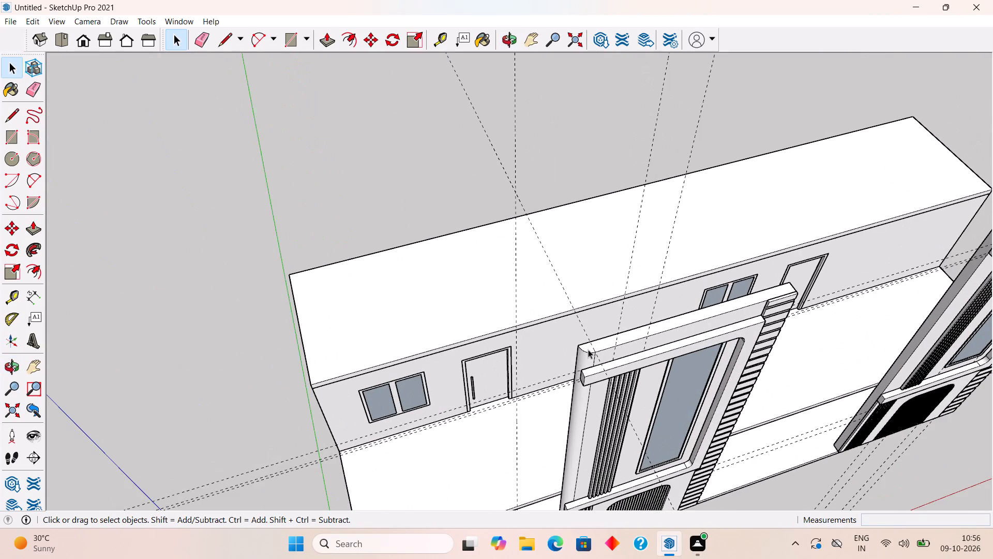
key("ctrl+z")
key("ctrl+z")
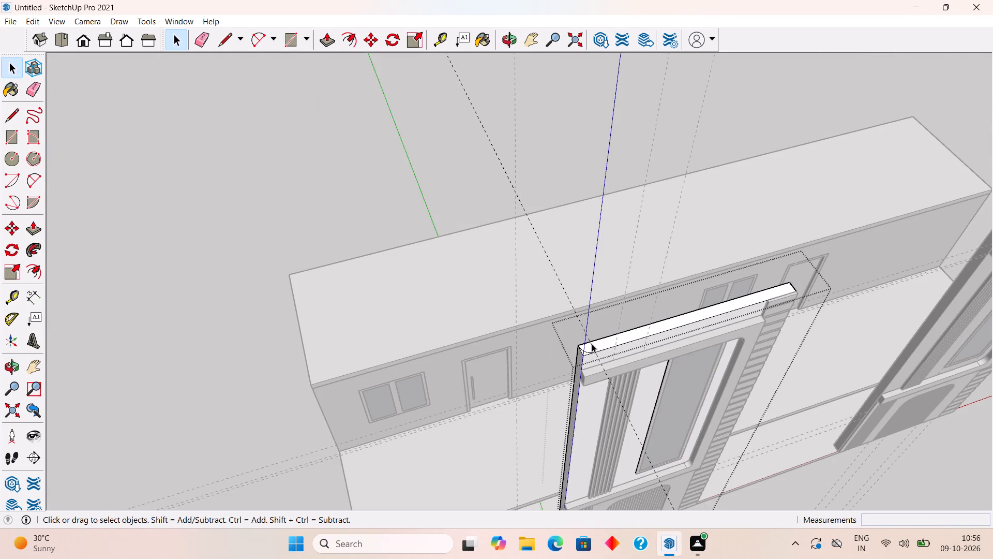
key("ctrl+z")
key("ctrl+z")
key("ctrl+z")
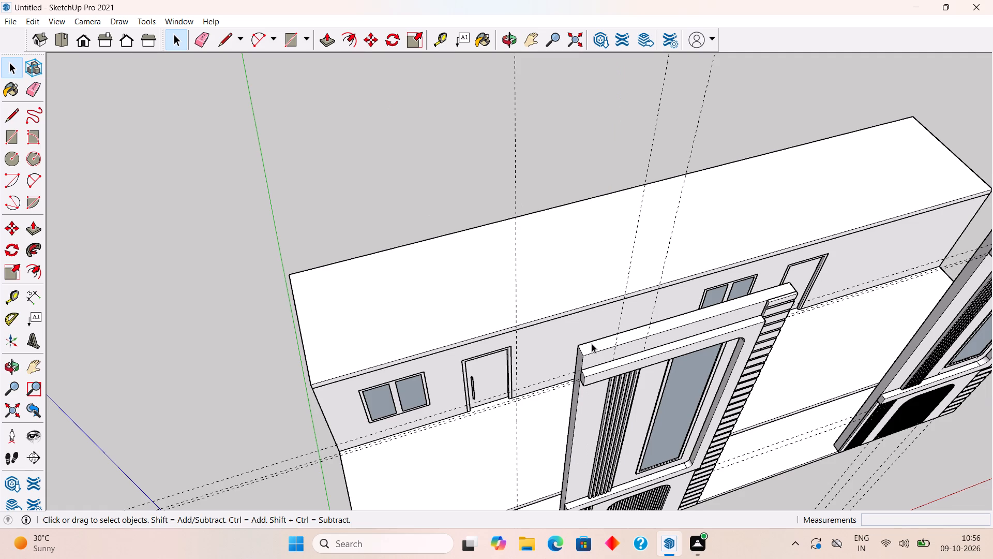
Place a horizontal guide 1' above the mid-height ledge's top back edge on the first tower's front wall.
middle_click_drag(590, 341, 578, 293)
scroll(578, 293, "down", 3)
scroll(578, 287, "up", 1)
scroll(578, 283, "down", 5)
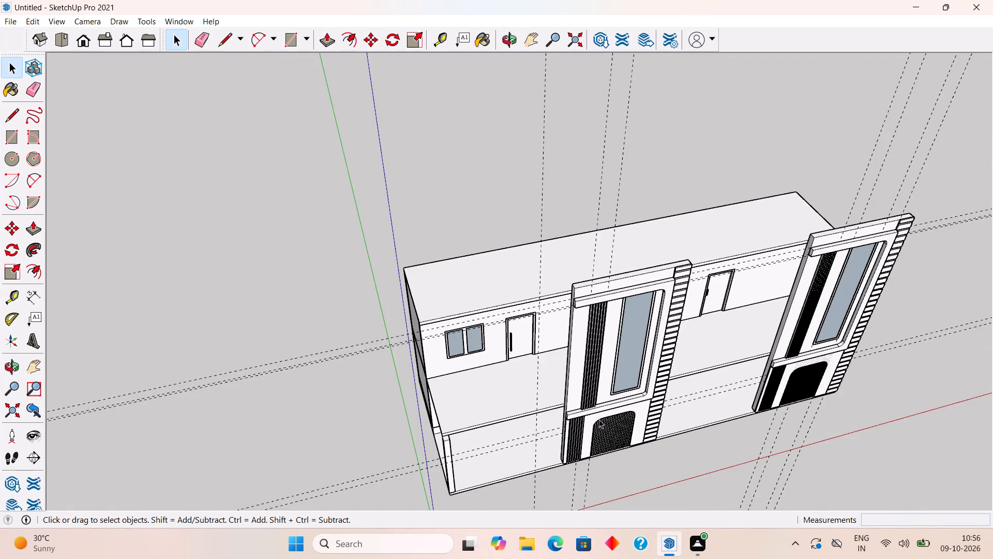
middle_click_drag(598, 410, 655, 315)
scroll(572, 410, "up", 10)
scroll(601, 357, "up", 4)
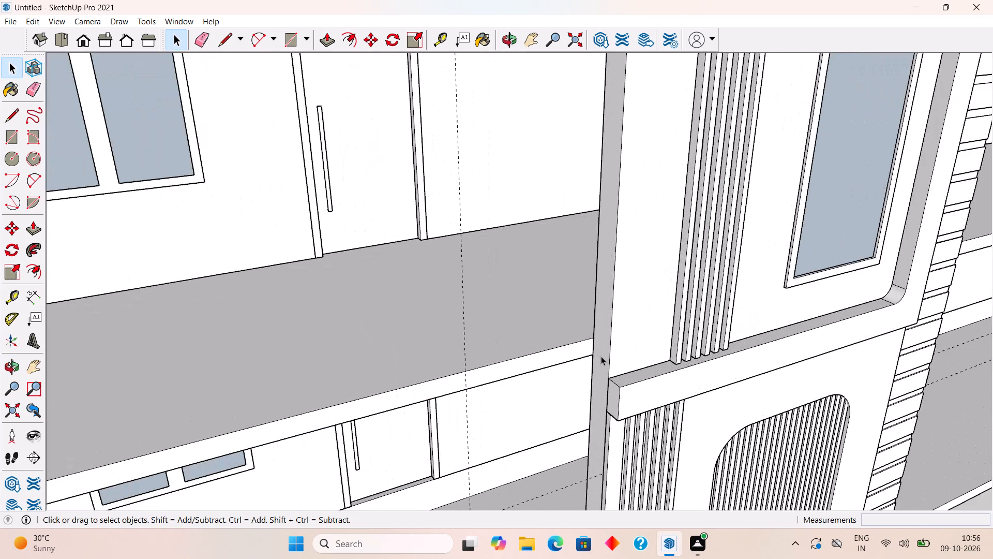
scroll(601, 356, "up", 1)
middle_click_drag(601, 356, 607, 329)
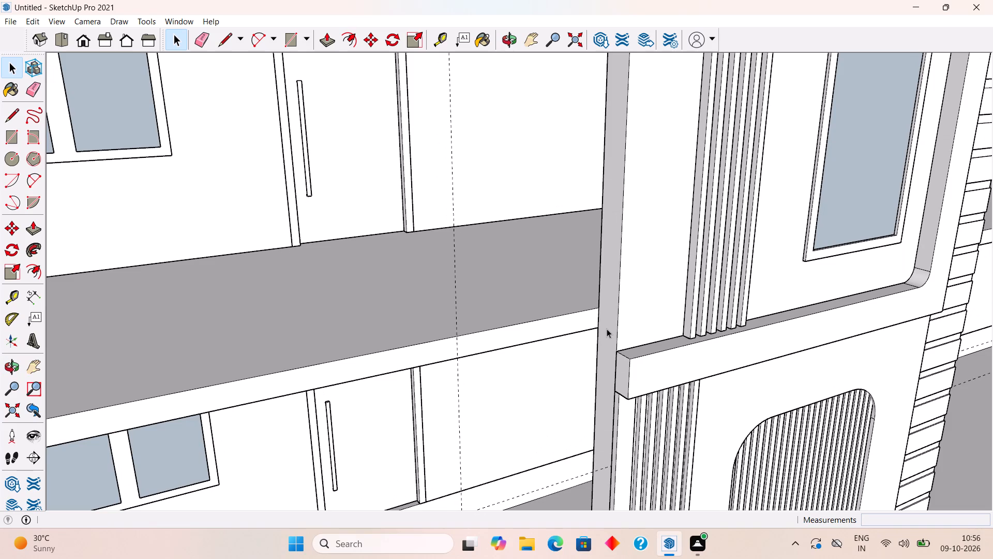
scroll(607, 329, "up", 1)
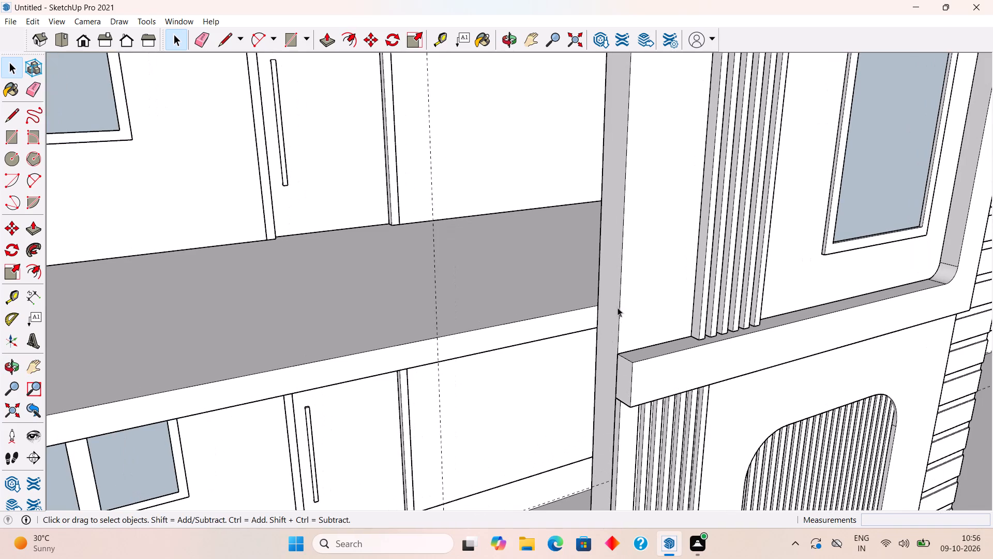
key("t")
left_click(670, 337)
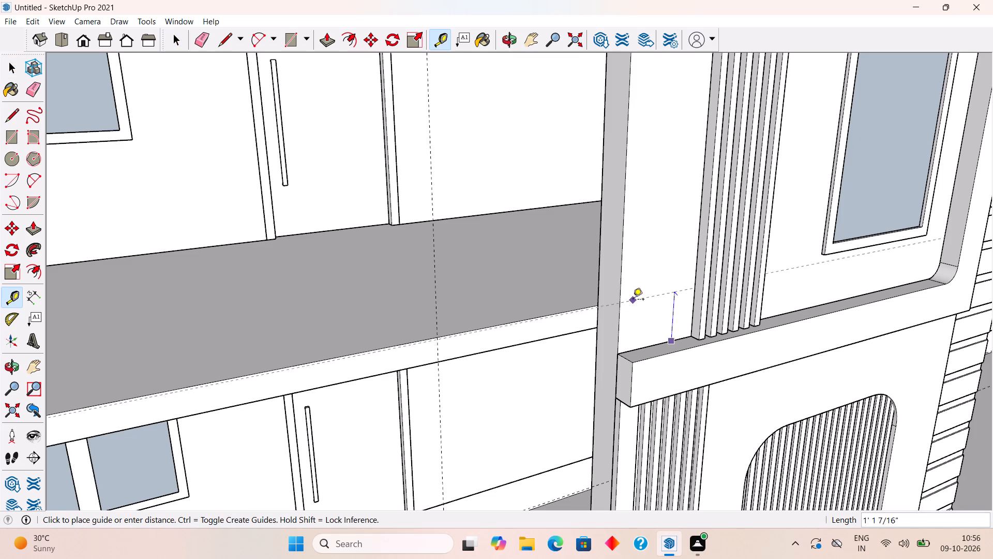
type("1'")
key("Return")
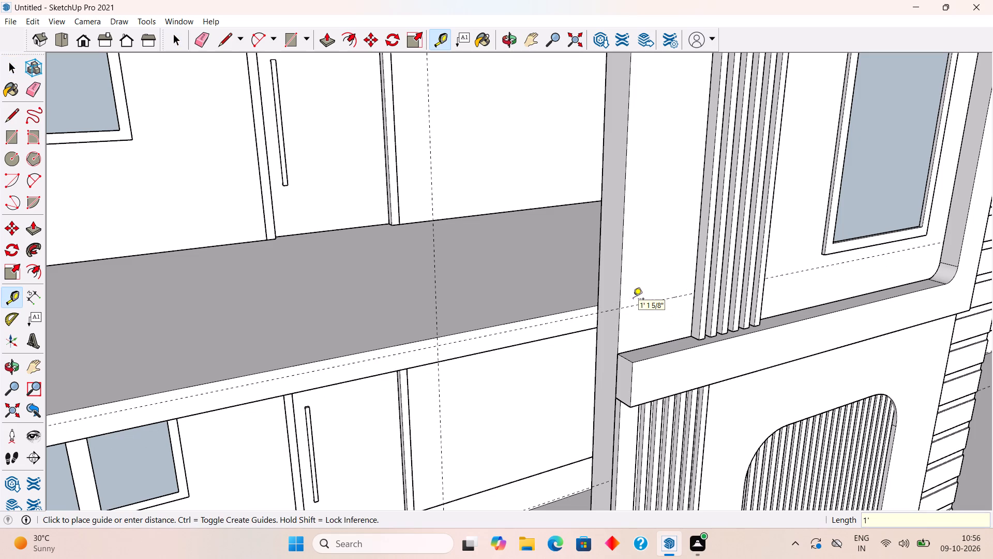
middle_click_drag(678, 303, 600, 224)
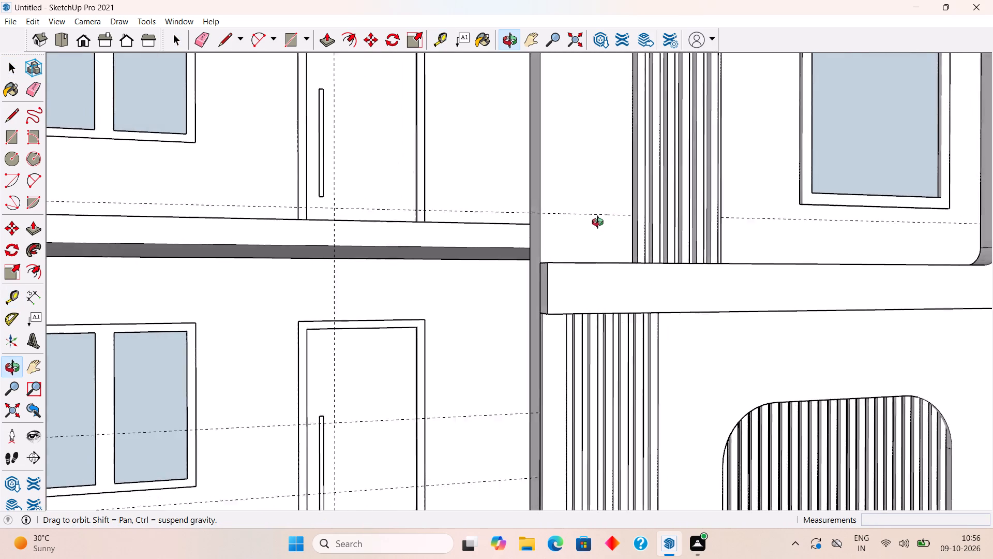
middle_click_drag(600, 224, 588, 278)
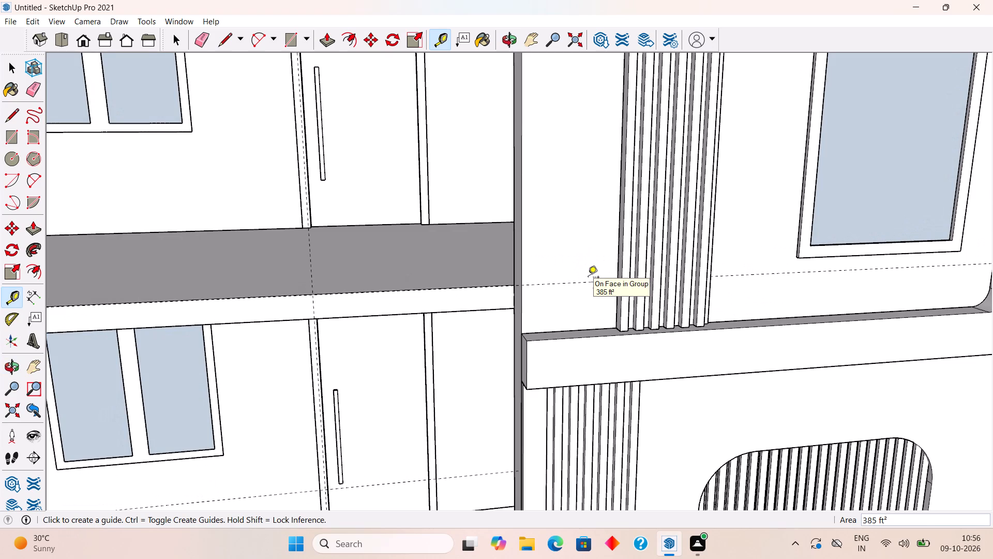
middle_click_drag(589, 301, 746, 334)
scroll(764, 334, "up", 1)
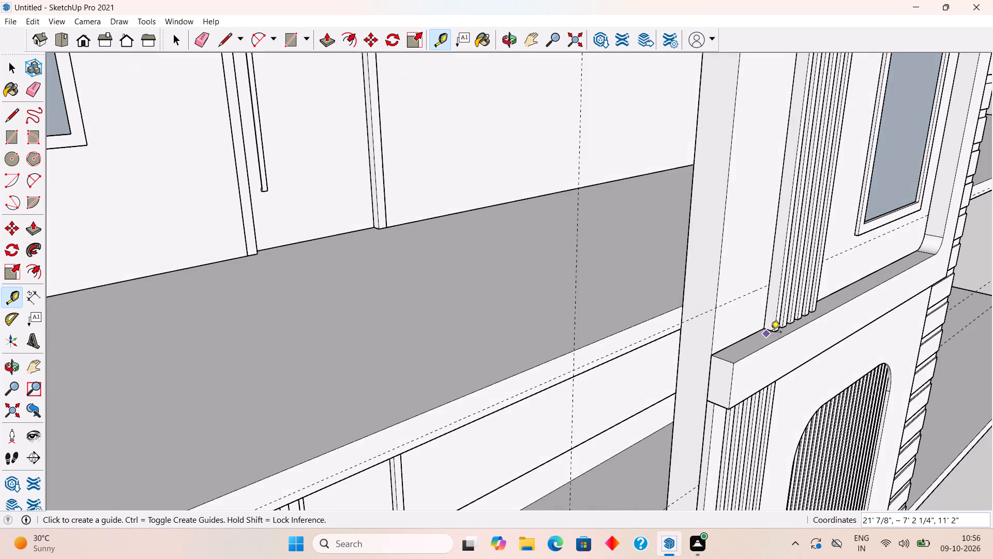
scroll(628, 295, "up", 5)
key("space")
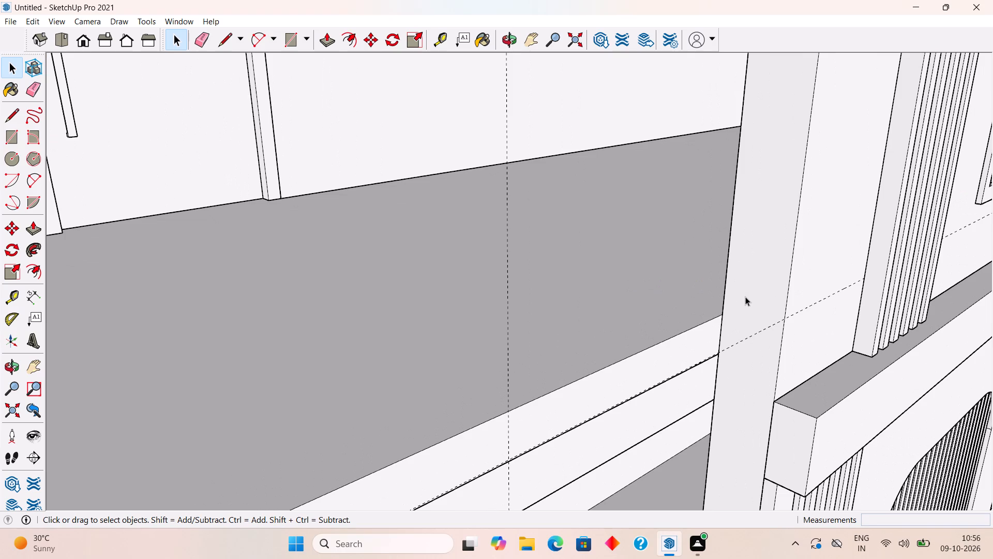
Open the first tower's front wall group for editing and select its front and outer end faces.
scroll(745, 297, "down", 15)
middle_click_drag(777, 268, 642, 290)
left_click(639, 292)
left_click(639, 292)
left_click(639, 292)
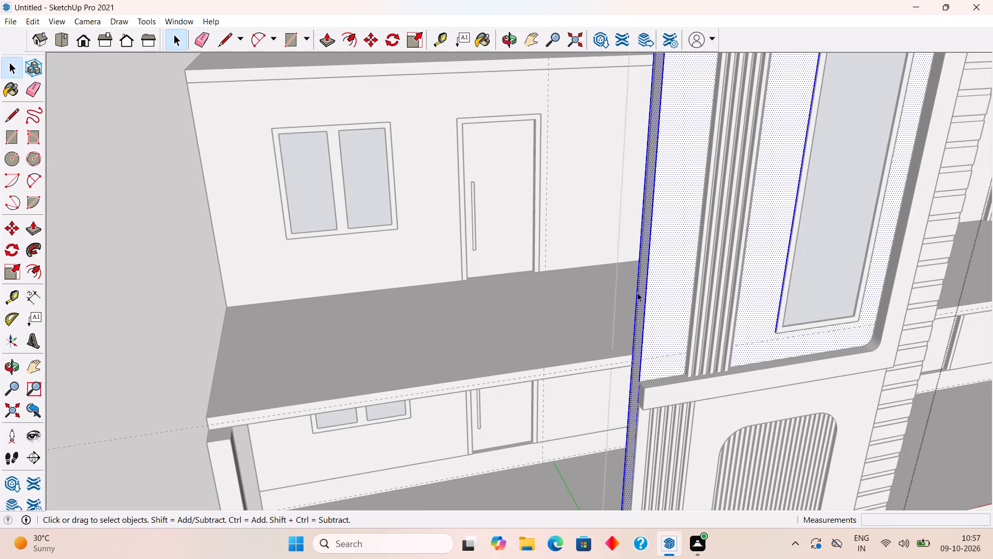
scroll(637, 292, "down", 10)
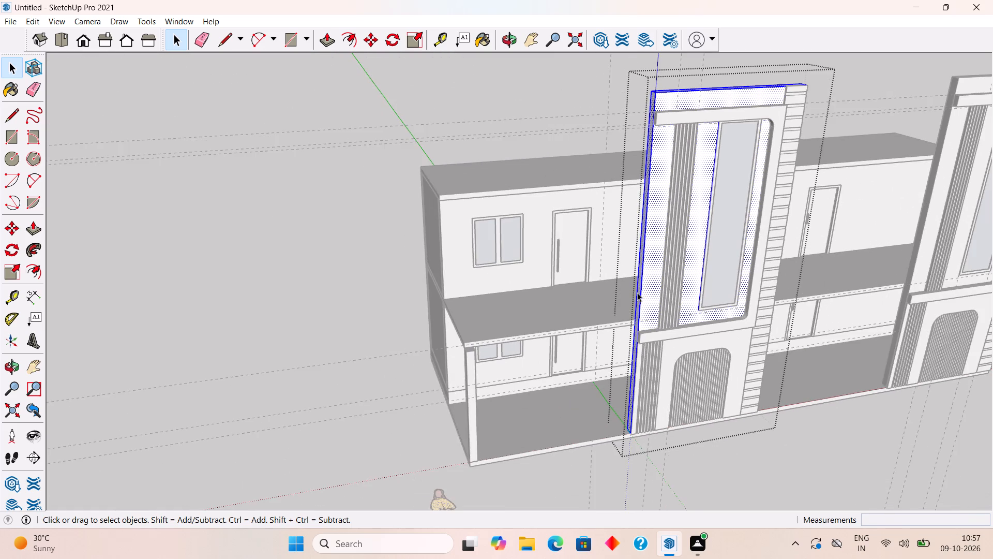
middle_click_drag(627, 261, 716, 281)
scroll(666, 287, "up", 2)
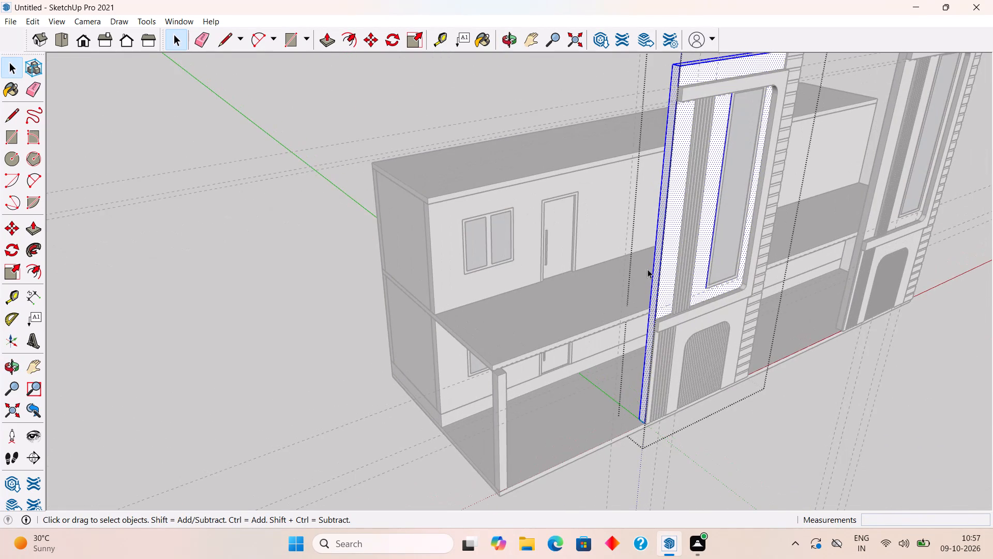
scroll(649, 171, "up", 3)
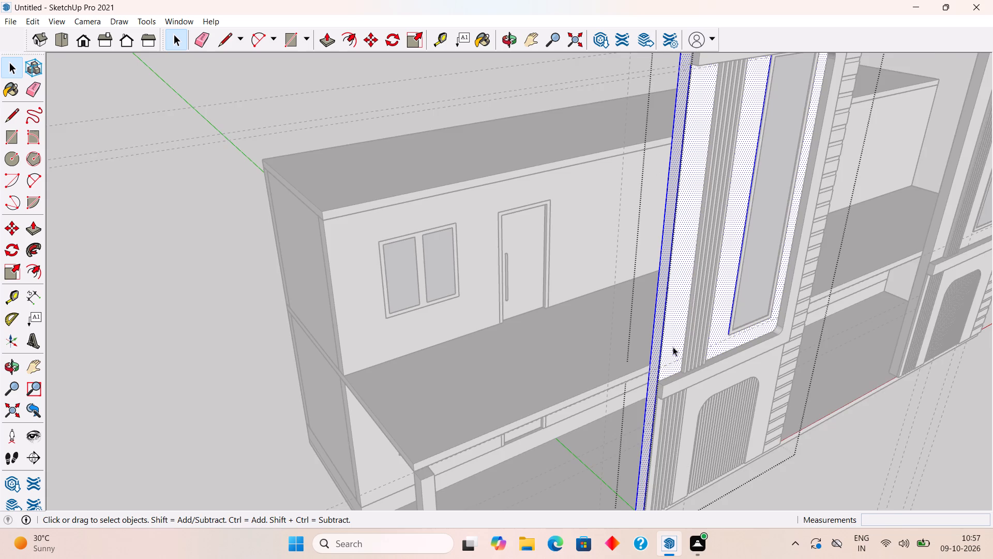
scroll(666, 364, "up", 19)
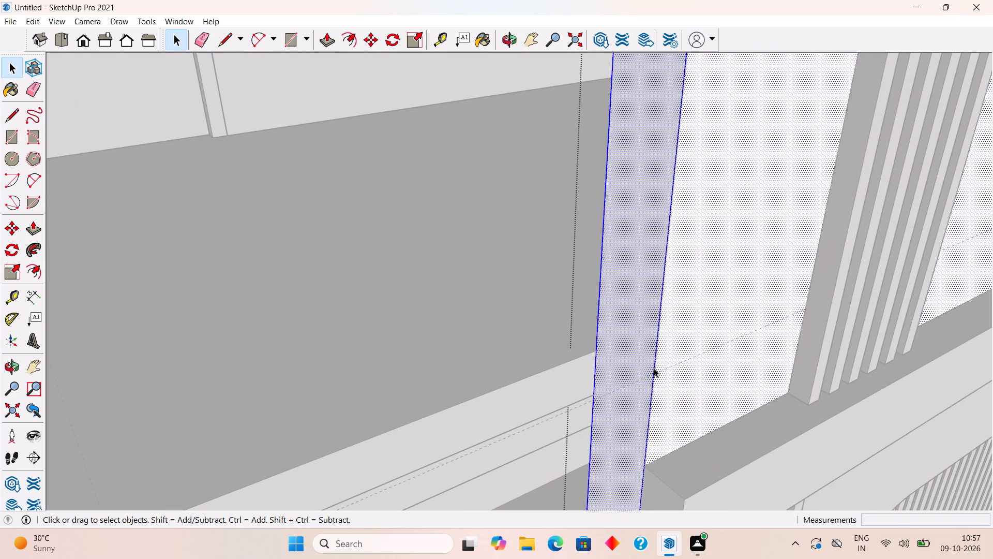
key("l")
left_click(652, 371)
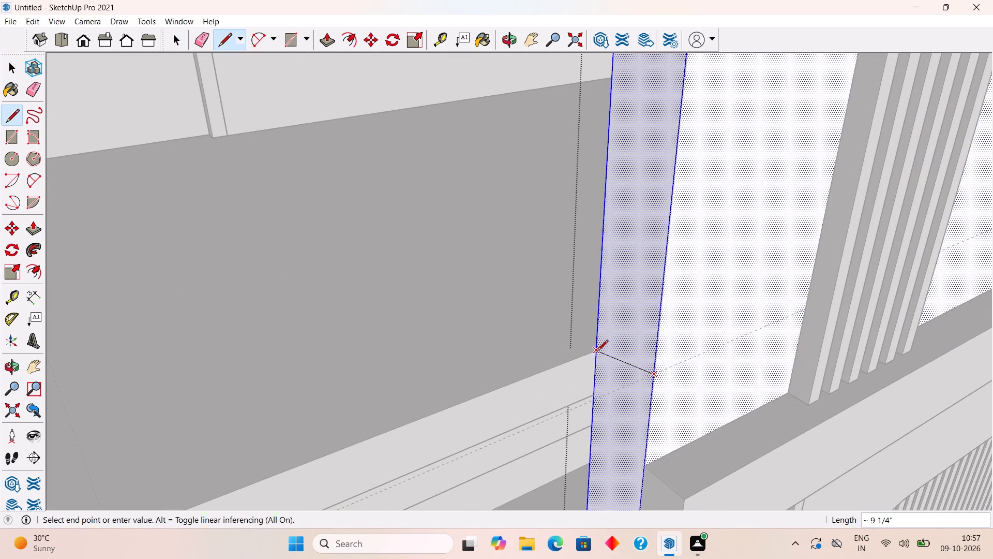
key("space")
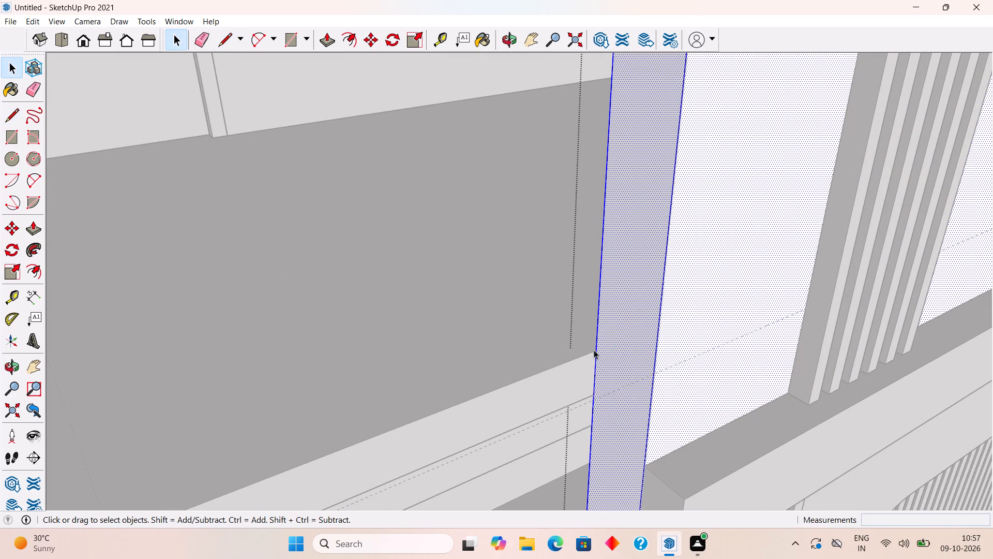
Draw a 9" line across the wall's outer end face from back edge to front edge, just below the 1' guide.
key("l")
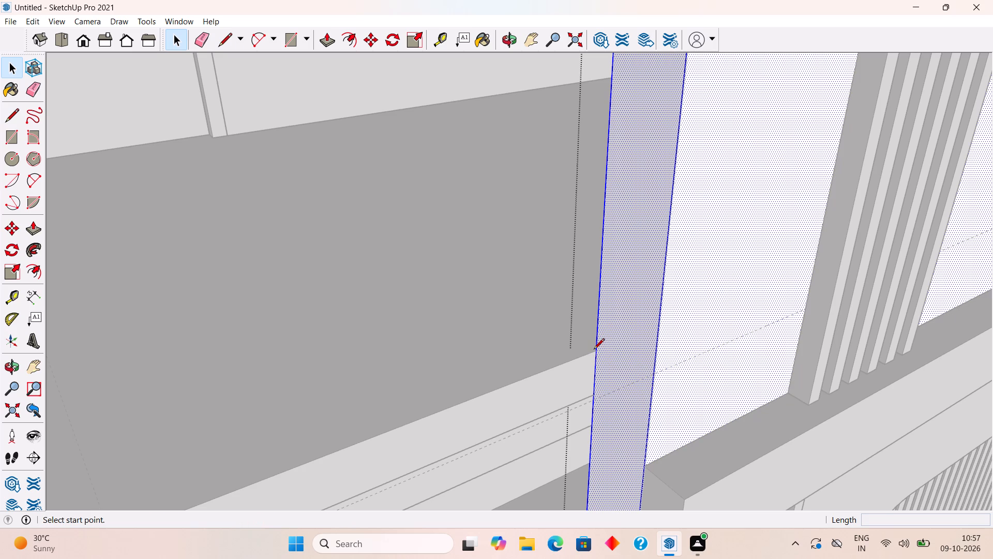
left_click(596, 355)
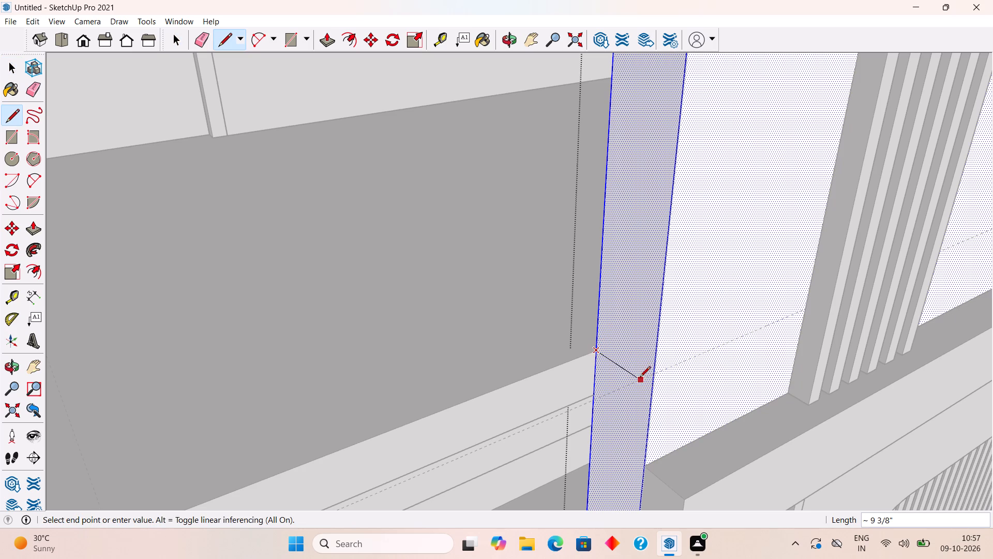
left_click(649, 393)
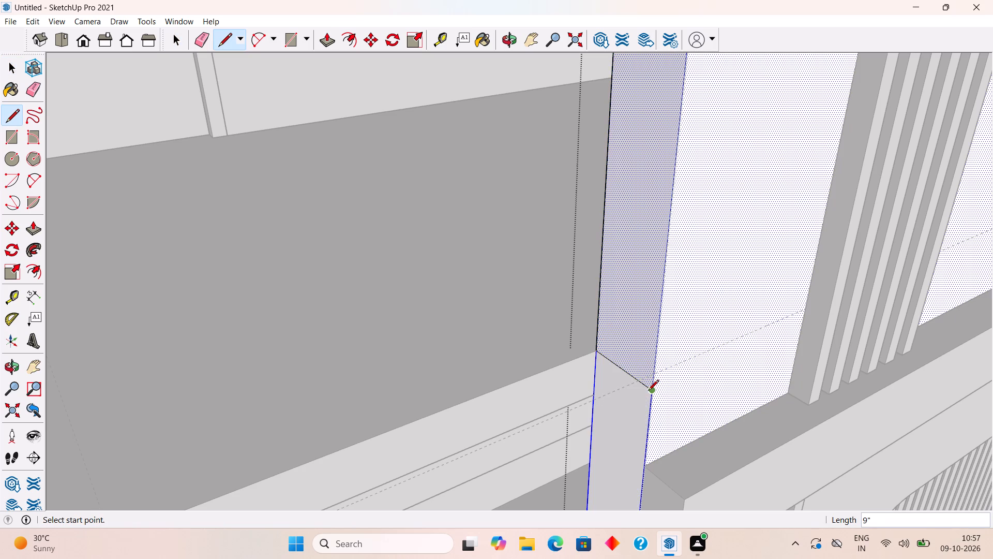
Draw a 9" line across the wall's outer end face from back edge to front edge, a short way below the tower's top beam.
key("space")
scroll(648, 391, "down", 2)
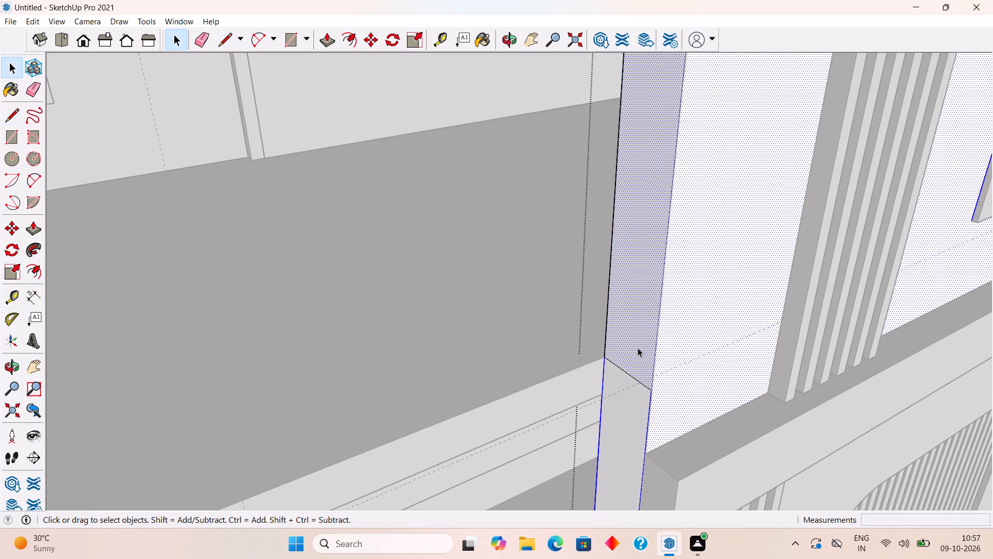
left_click(638, 348)
scroll(638, 348, "down", 17)
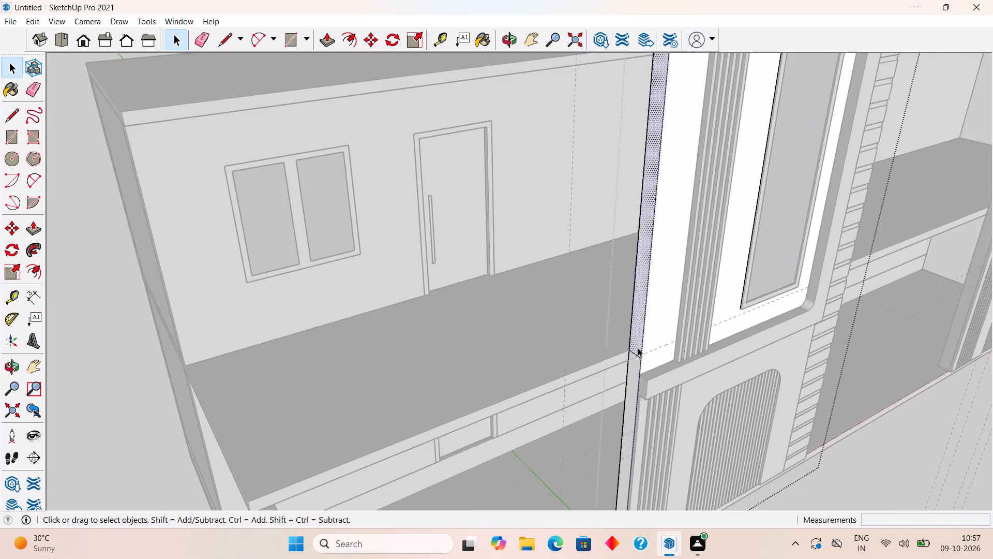
scroll(638, 348, "down", 3)
scroll(643, 151, "up", 15)
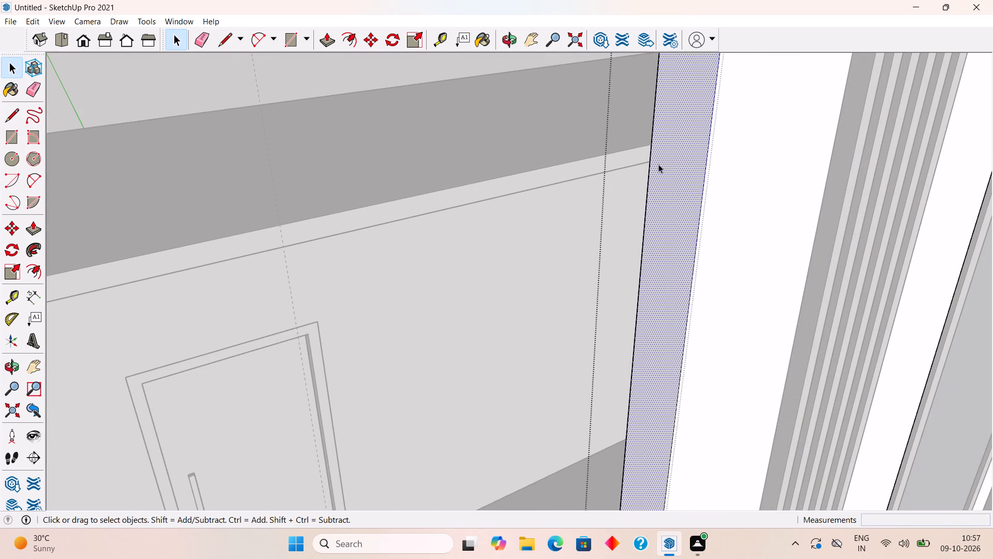
key("l")
left_click(654, 165)
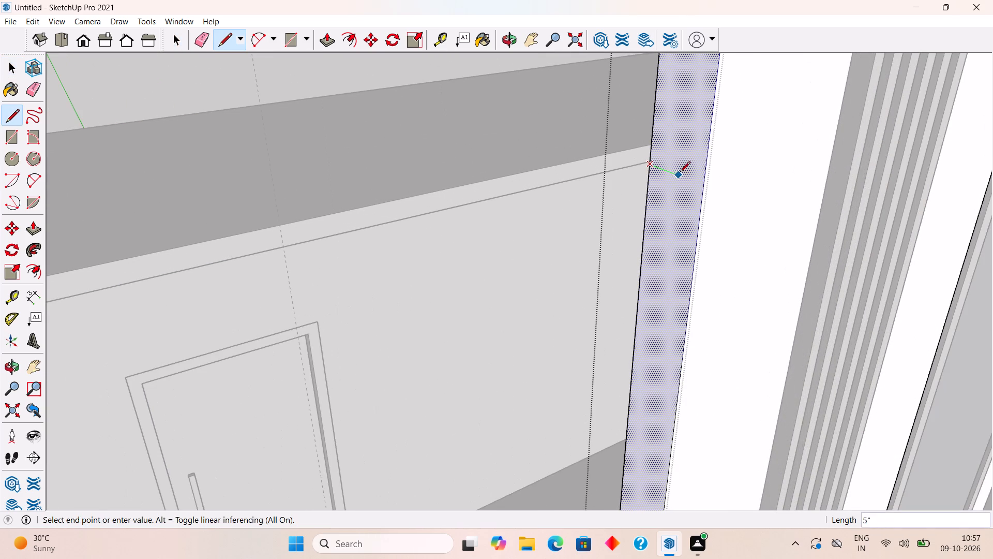
left_click(699, 185)
key("space")
Push the outer end face between the two 9" lines inward about 1' 10 1/8" to notch the wall.
left_click(686, 273)
middle_click_drag(727, 301, 672, 175)
scroll(673, 175, "down", 8)
scroll(674, 257, "down", 2)
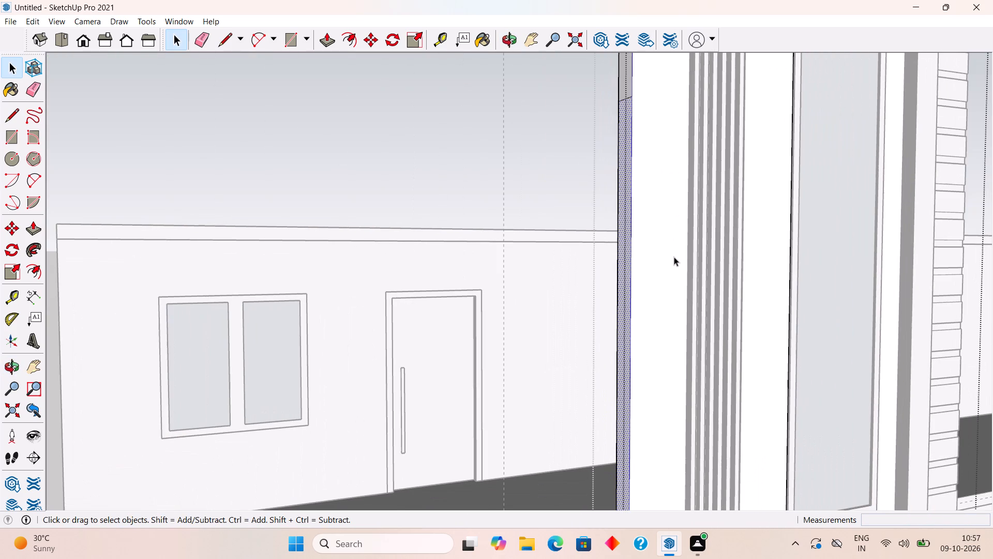
key("p")
left_click(625, 326)
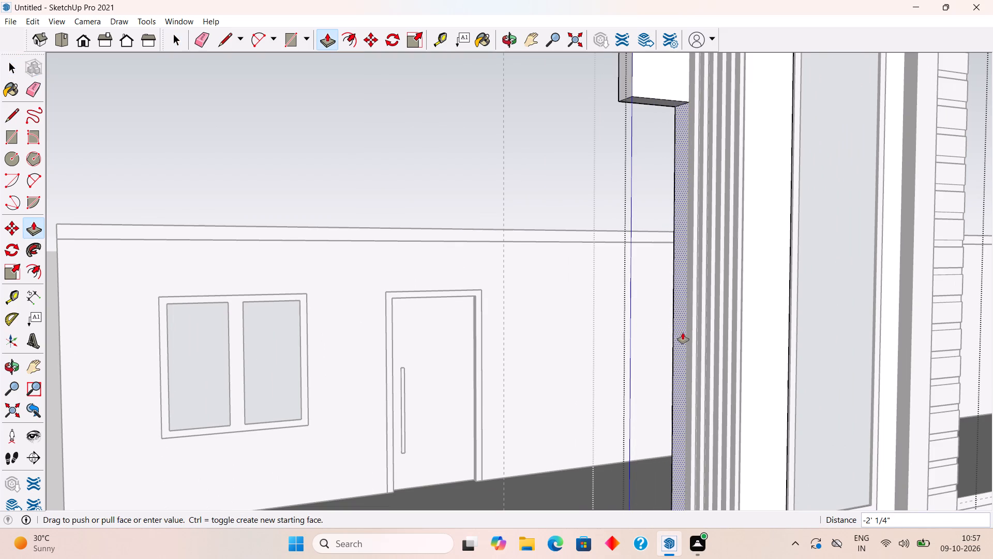
left_click(678, 335)
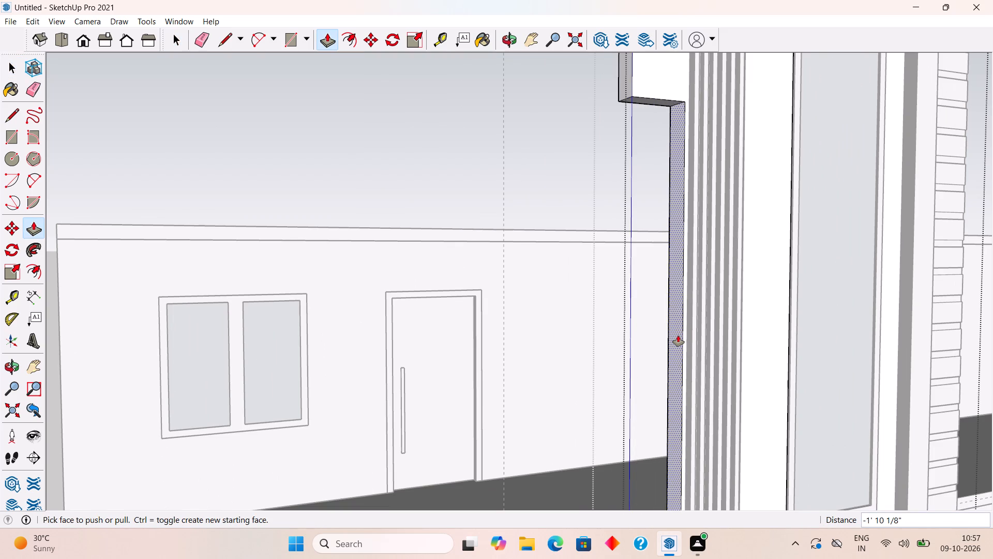
key("space")
Leave the wall group and place a guide on the wall's top face, 9" in from its outer edge.
scroll(678, 335, "down", 14)
middle_click_drag(693, 257, 625, 316)
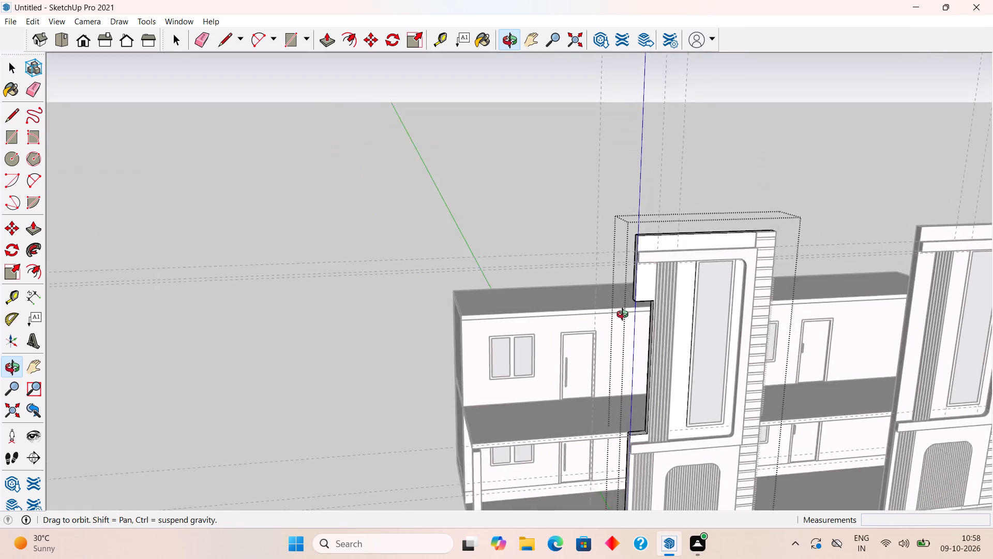
middle_click_drag(625, 316, 568, 292)
scroll(568, 292, "up", 4)
left_click(546, 153)
middle_click_drag(651, 153, 653, 270)
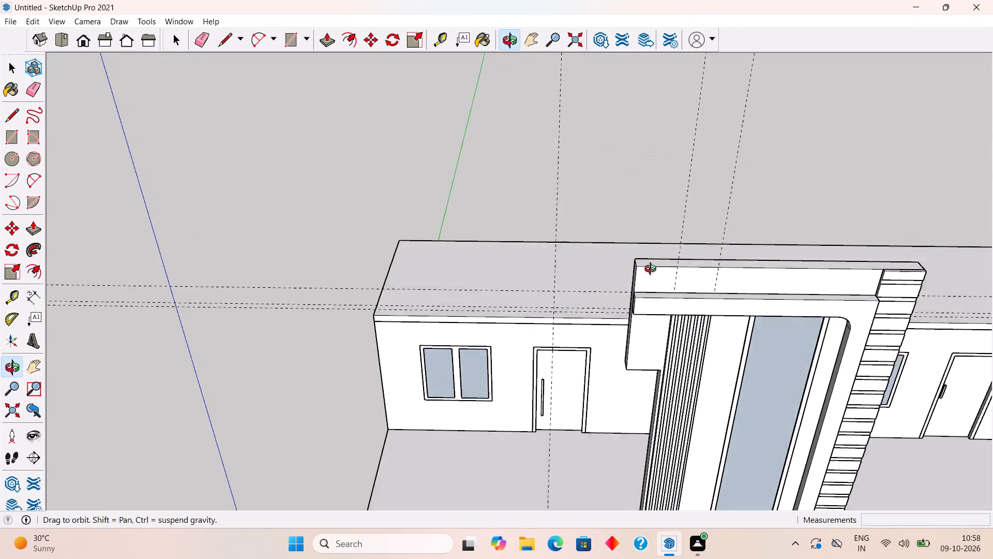
middle_click_drag(653, 270, 657, 277)
scroll(666, 298, "up", 6)
middle_click_drag(664, 272, 643, 328)
scroll(616, 345, "up", 6)
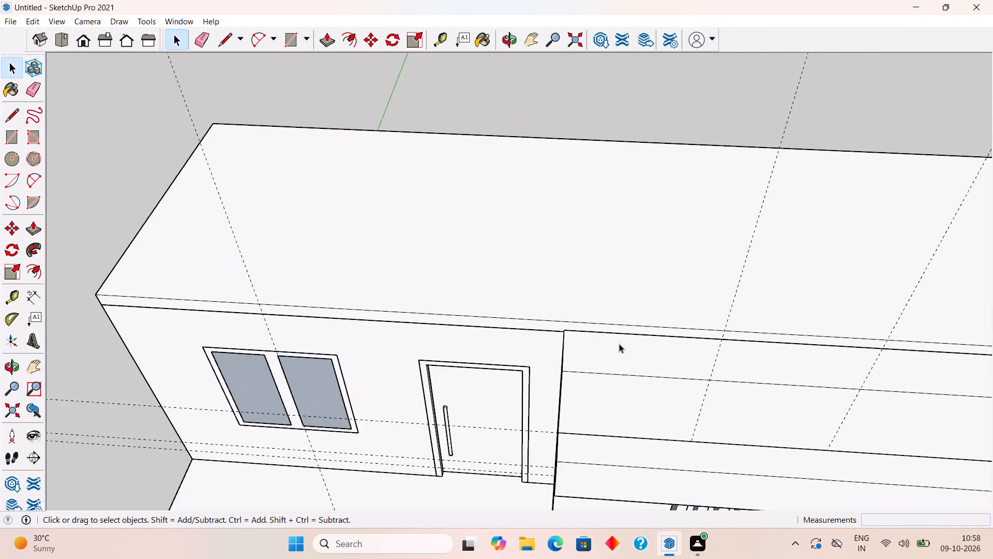
middle_click_drag(629, 370, 636, 434)
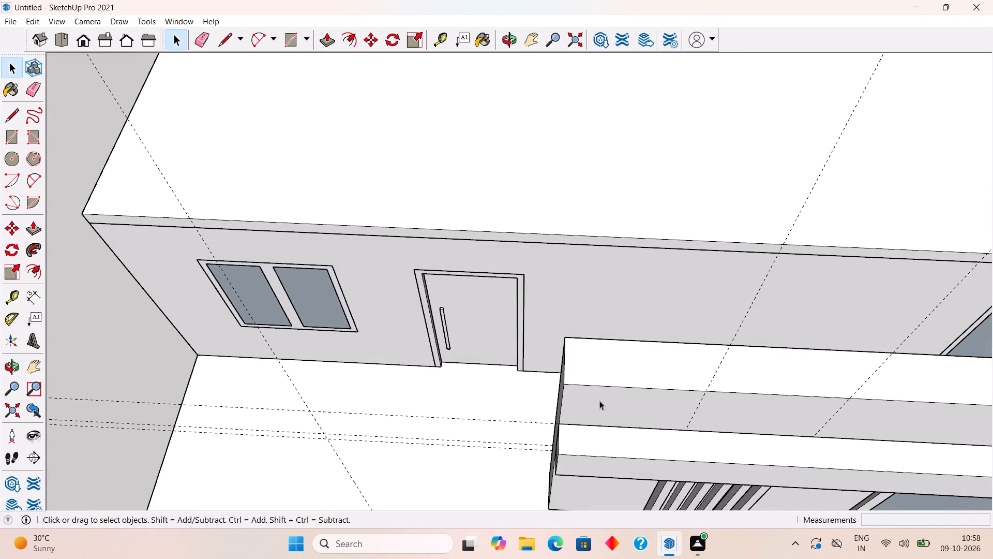
key("t")
left_click(568, 373)
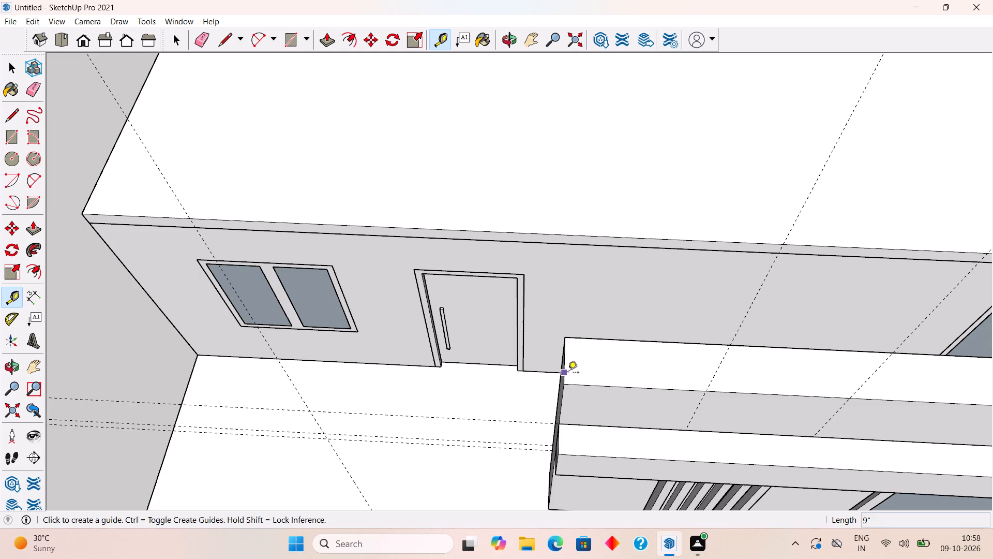
type("9\"")
key("Return")
key("space")
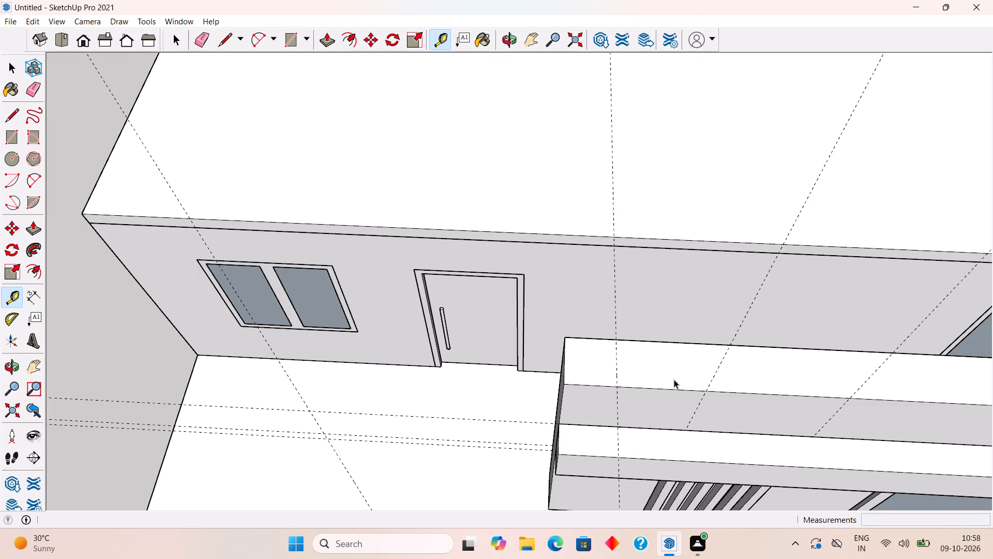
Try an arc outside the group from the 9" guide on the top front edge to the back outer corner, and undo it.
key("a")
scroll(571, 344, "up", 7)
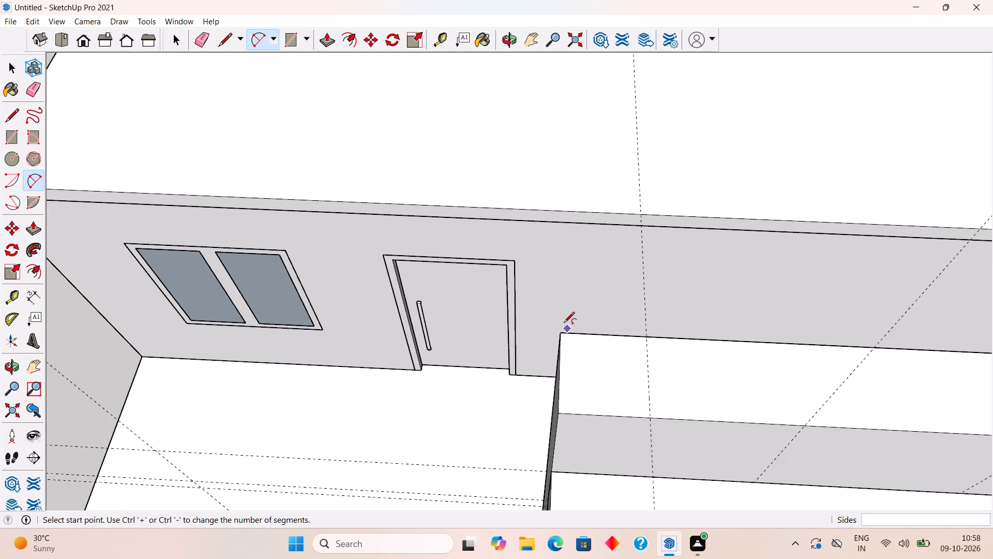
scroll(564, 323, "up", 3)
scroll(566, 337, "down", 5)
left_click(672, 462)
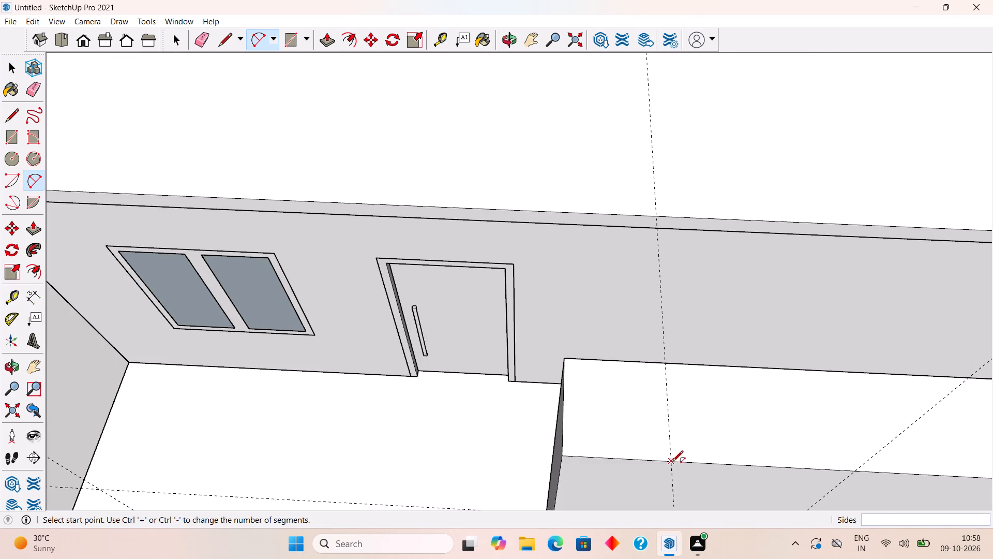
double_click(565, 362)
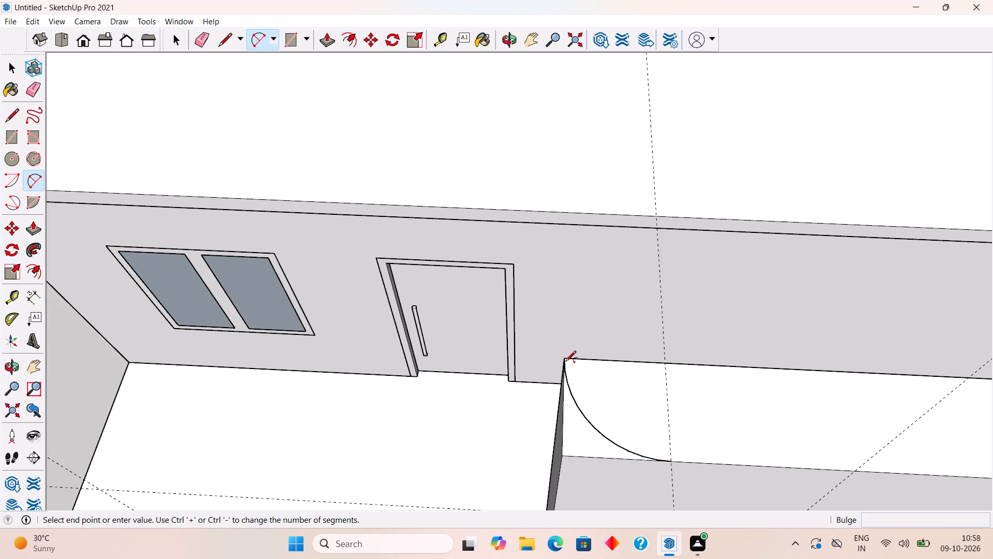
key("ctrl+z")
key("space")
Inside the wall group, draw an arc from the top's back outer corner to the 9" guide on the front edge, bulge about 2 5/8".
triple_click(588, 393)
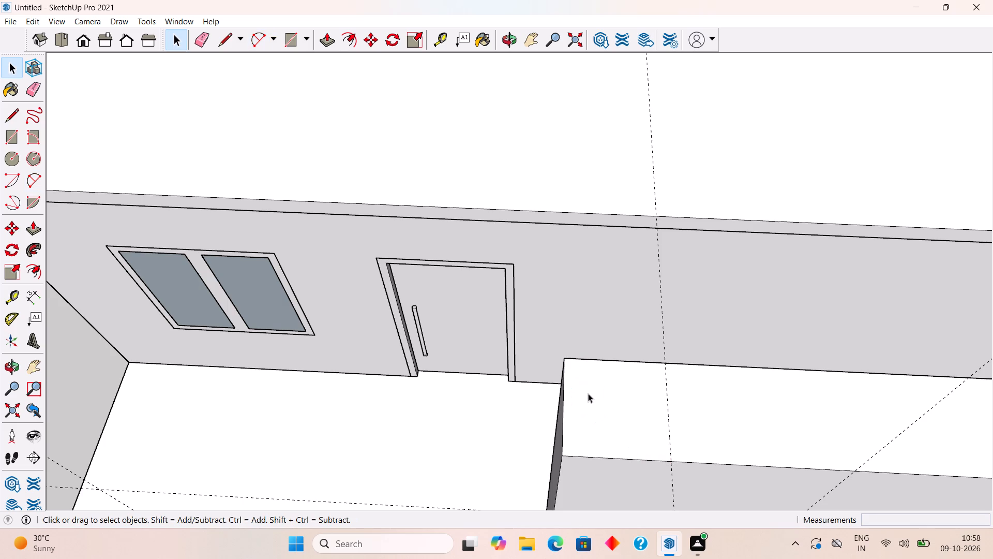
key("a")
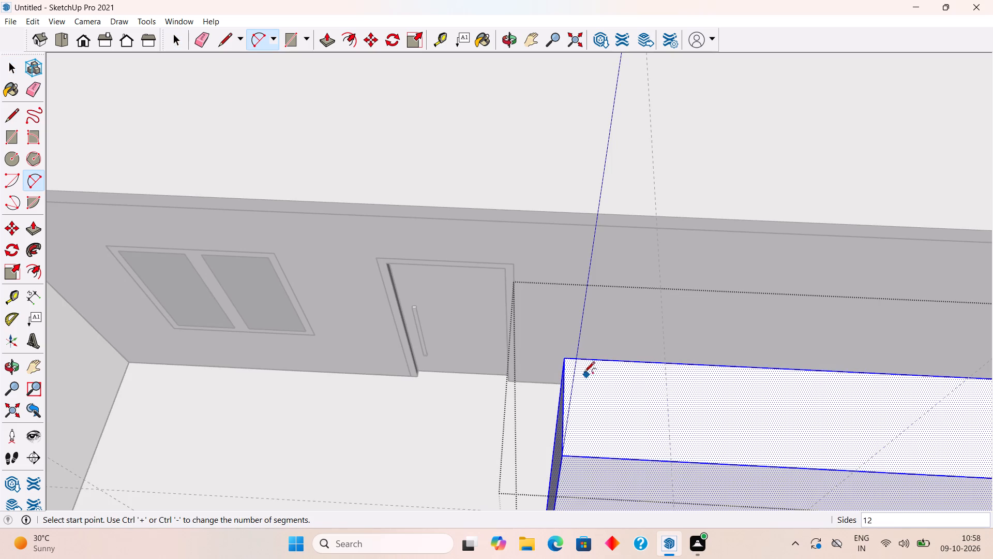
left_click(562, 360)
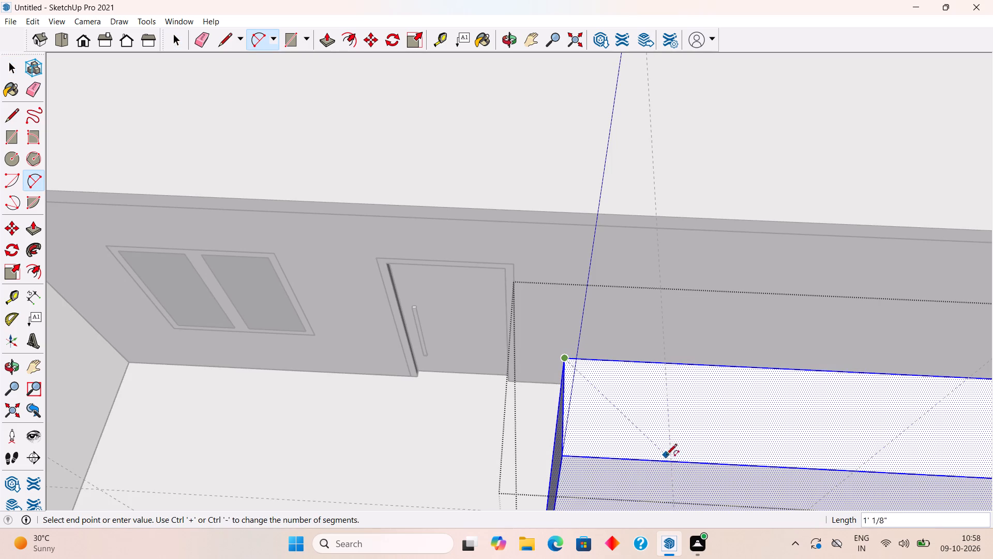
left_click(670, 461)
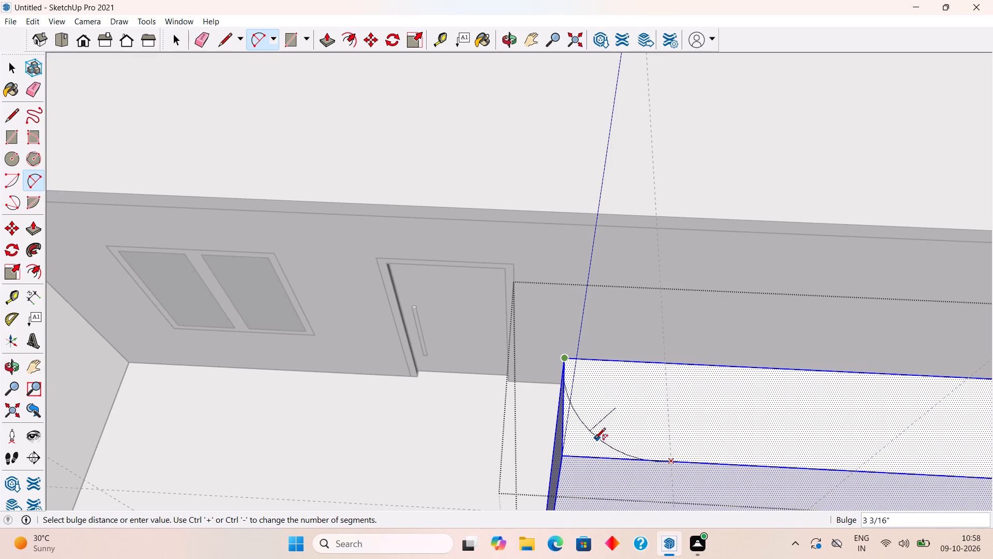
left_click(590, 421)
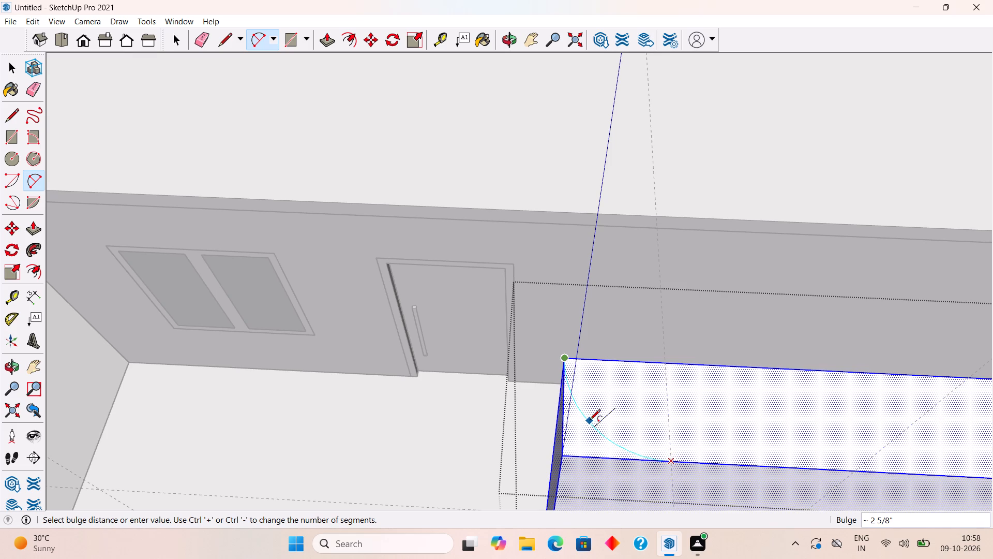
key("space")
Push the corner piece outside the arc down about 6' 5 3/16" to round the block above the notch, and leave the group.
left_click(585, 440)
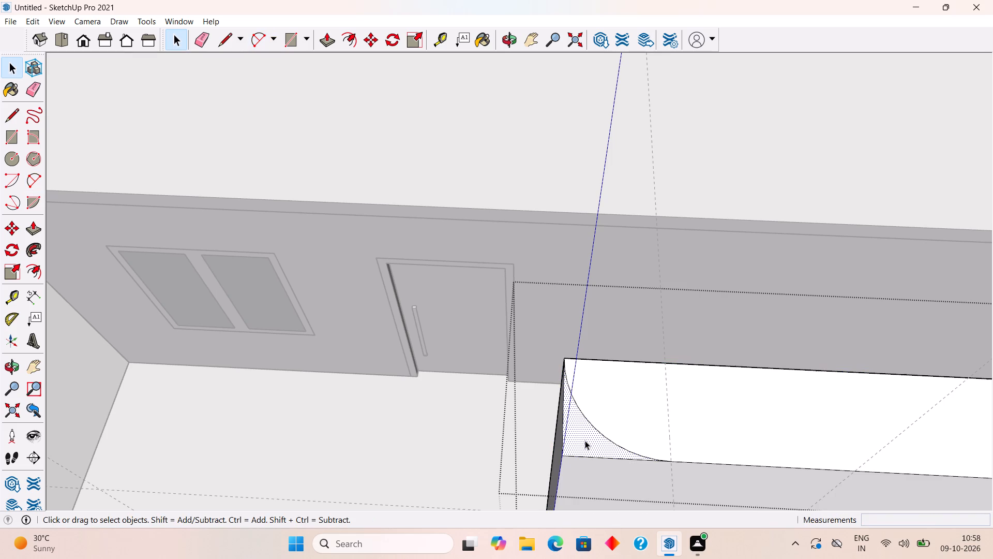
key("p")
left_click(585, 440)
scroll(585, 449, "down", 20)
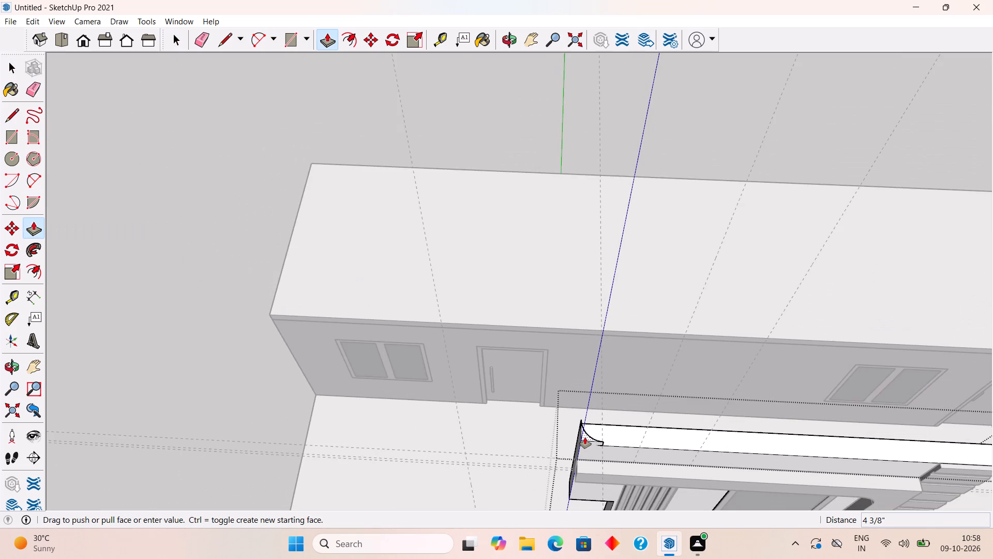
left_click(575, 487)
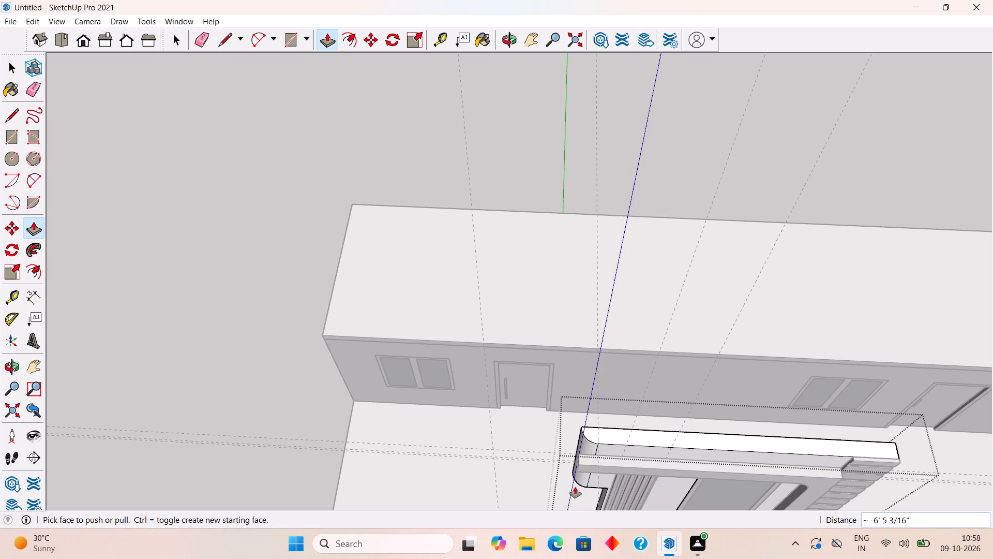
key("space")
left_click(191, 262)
Examine the first tower's rounded upper corner and side notch from several angles.
middle_click_drag(829, 466, 832, 322)
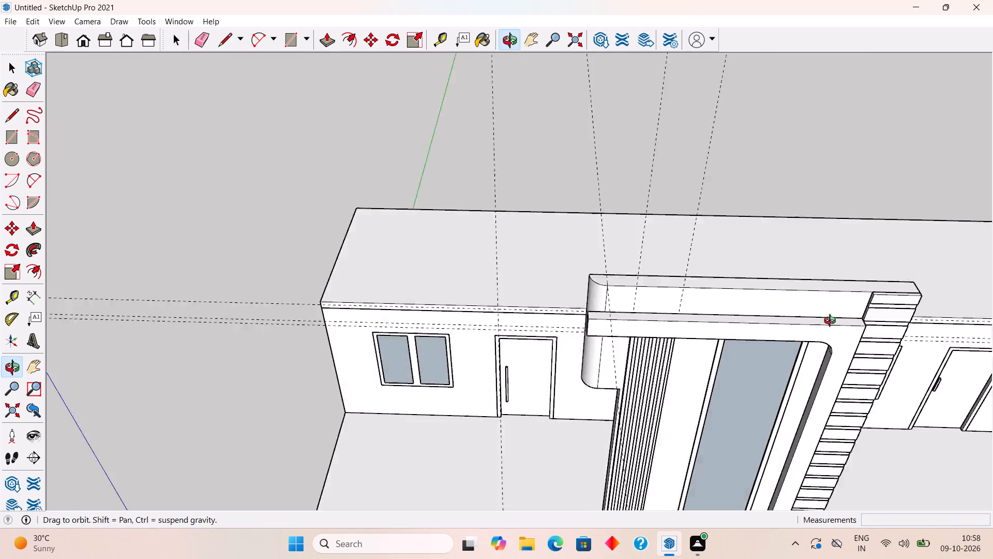
middle_click_drag(832, 322, 802, 227)
scroll(802, 227, "up", 1)
middle_click_drag(715, 329, 900, 318)
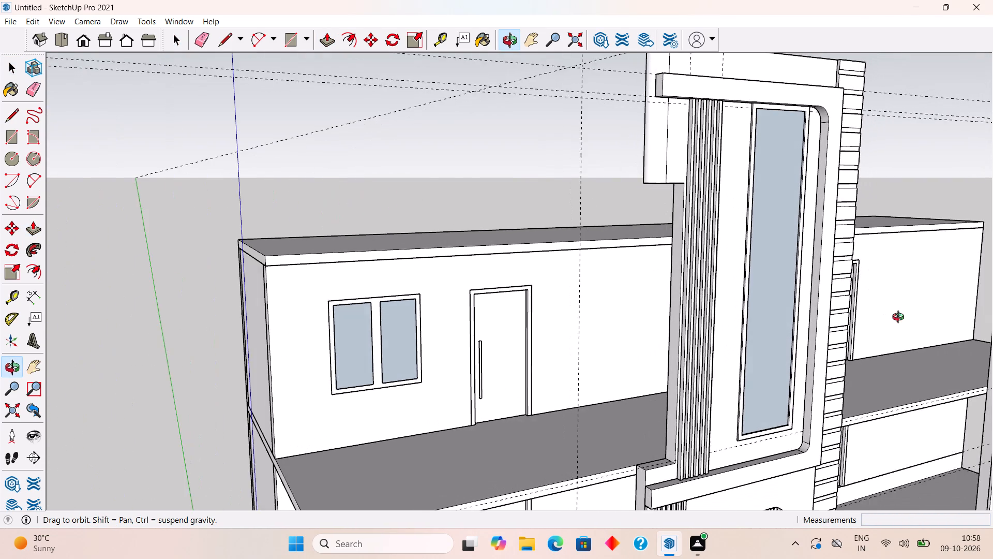
middle_click_drag(900, 318, 745, 261)
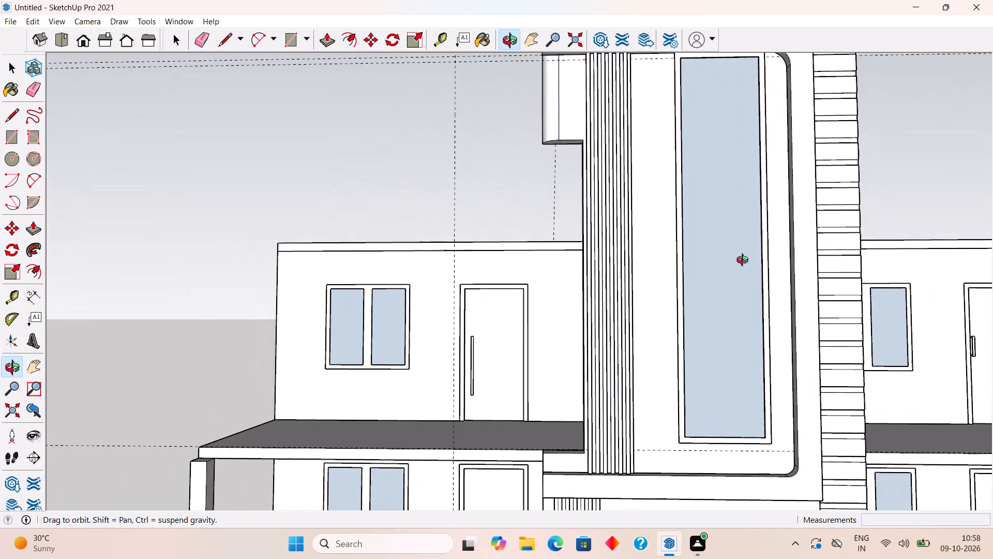
middle_click_drag(745, 261, 834, 368)
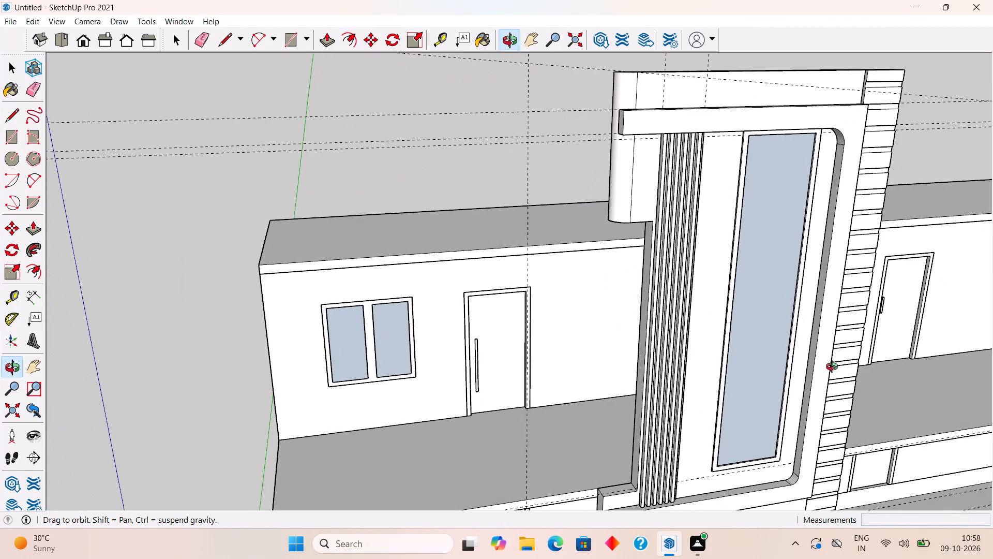
middle_click_drag(834, 368, 977, 363)
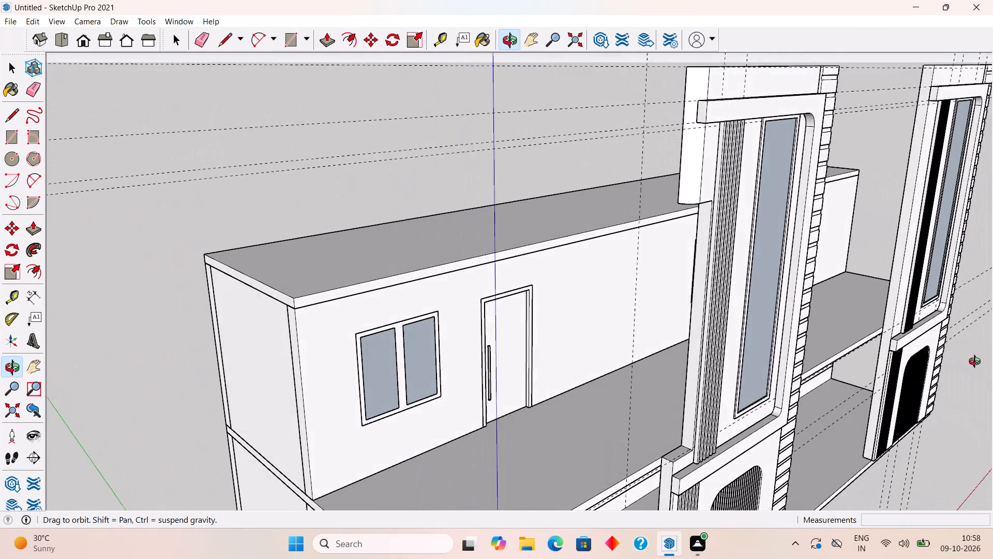
middle_click_drag(977, 363, 990, 368)
scroll(824, 314, "down", 4)
middle_click_drag(794, 309, 738, 198)
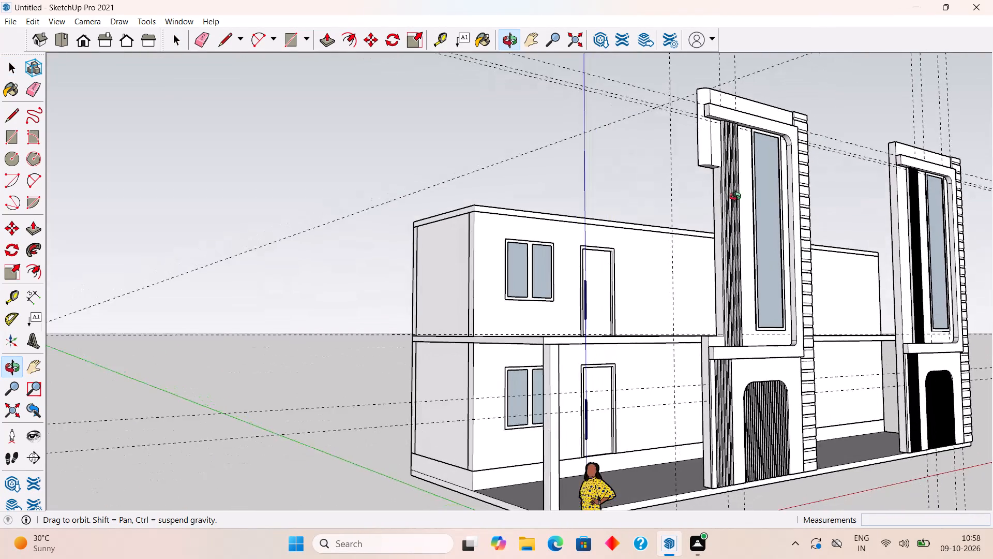
middle_click_drag(738, 198, 755, 193)
middle_click_drag(753, 222, 638, 262)
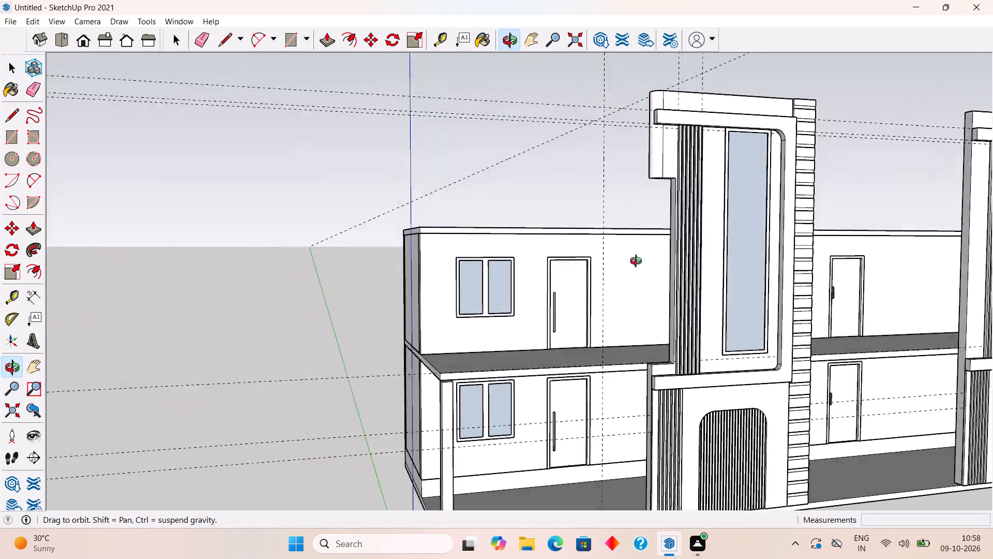
middle_click_drag(638, 262, 539, 285)
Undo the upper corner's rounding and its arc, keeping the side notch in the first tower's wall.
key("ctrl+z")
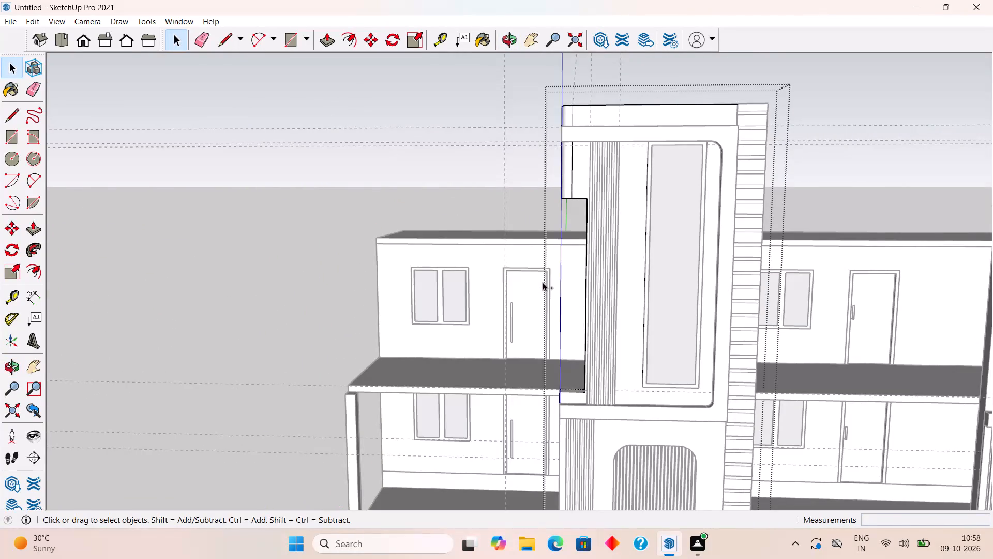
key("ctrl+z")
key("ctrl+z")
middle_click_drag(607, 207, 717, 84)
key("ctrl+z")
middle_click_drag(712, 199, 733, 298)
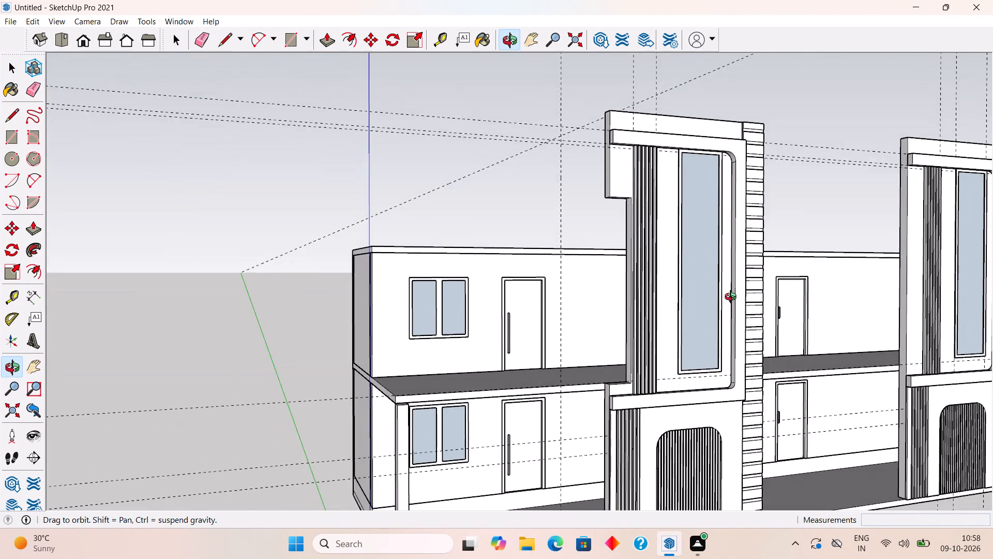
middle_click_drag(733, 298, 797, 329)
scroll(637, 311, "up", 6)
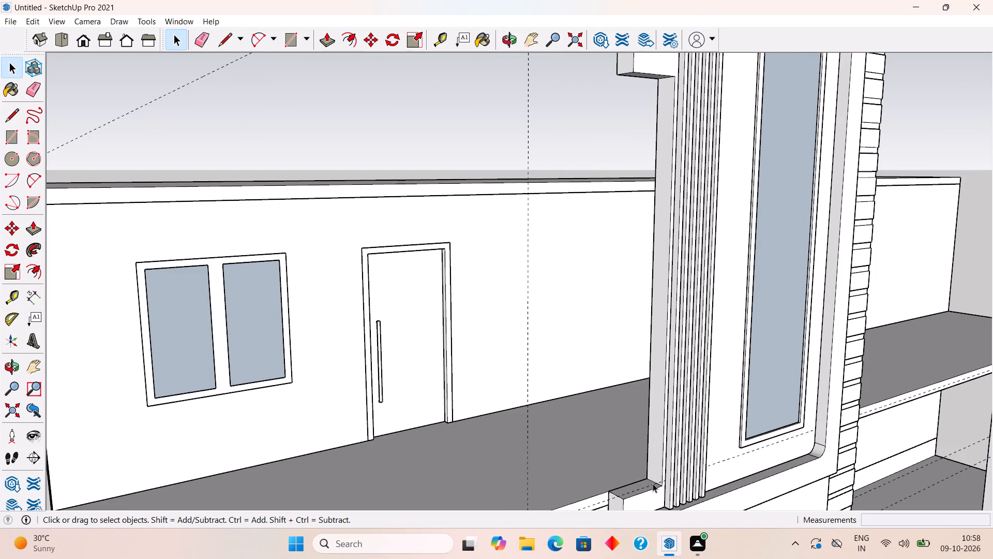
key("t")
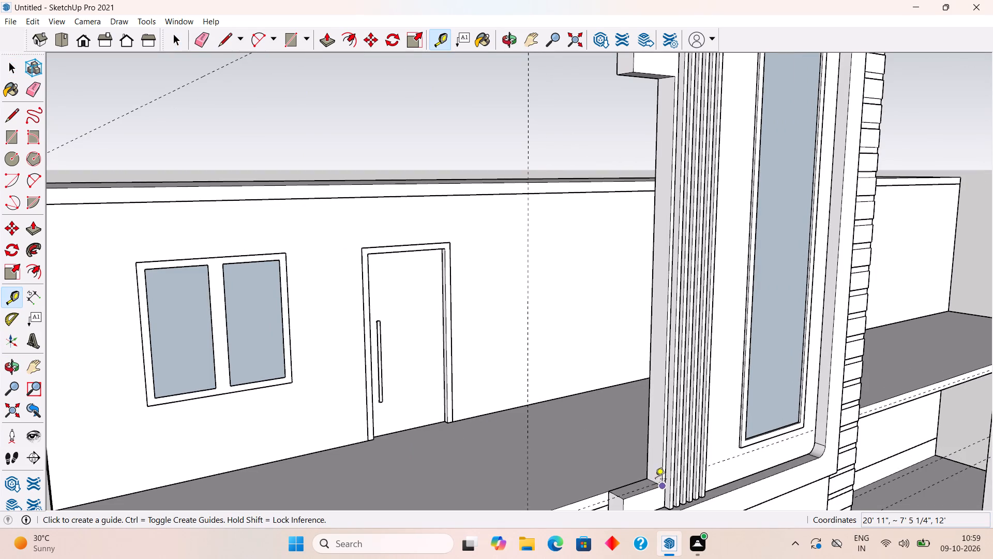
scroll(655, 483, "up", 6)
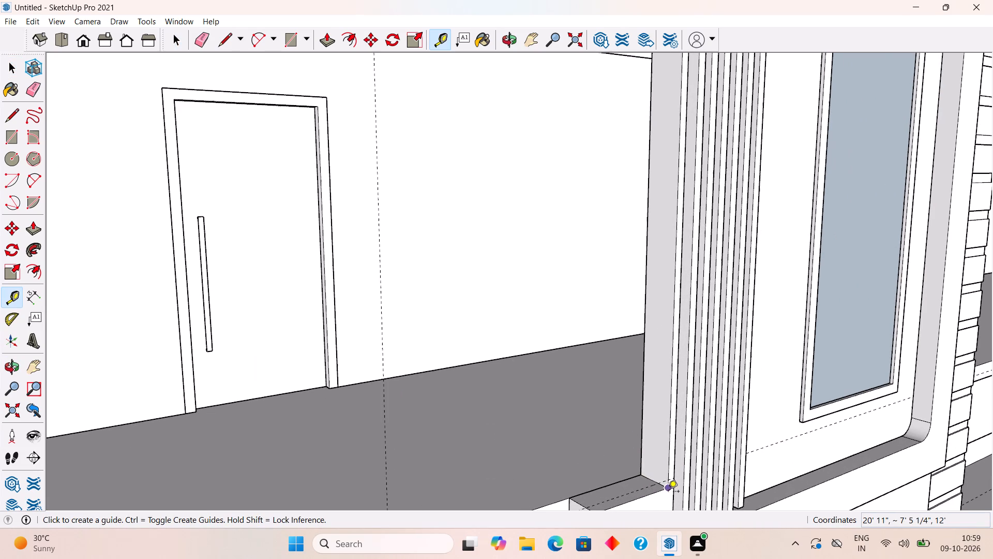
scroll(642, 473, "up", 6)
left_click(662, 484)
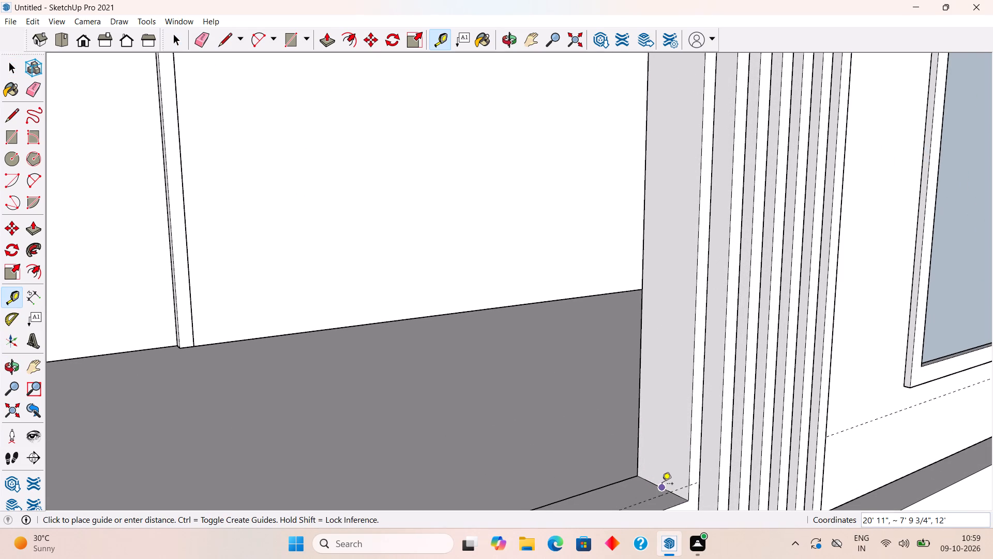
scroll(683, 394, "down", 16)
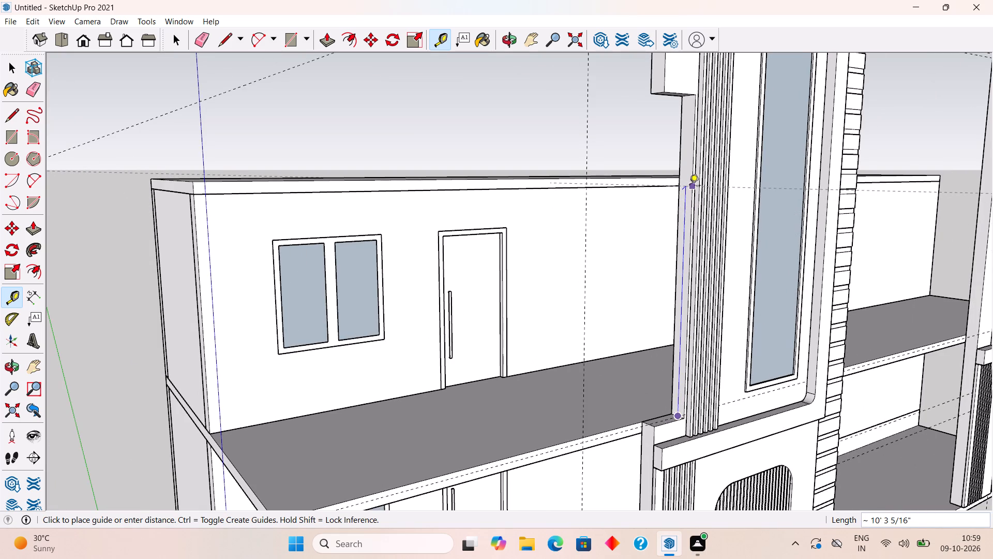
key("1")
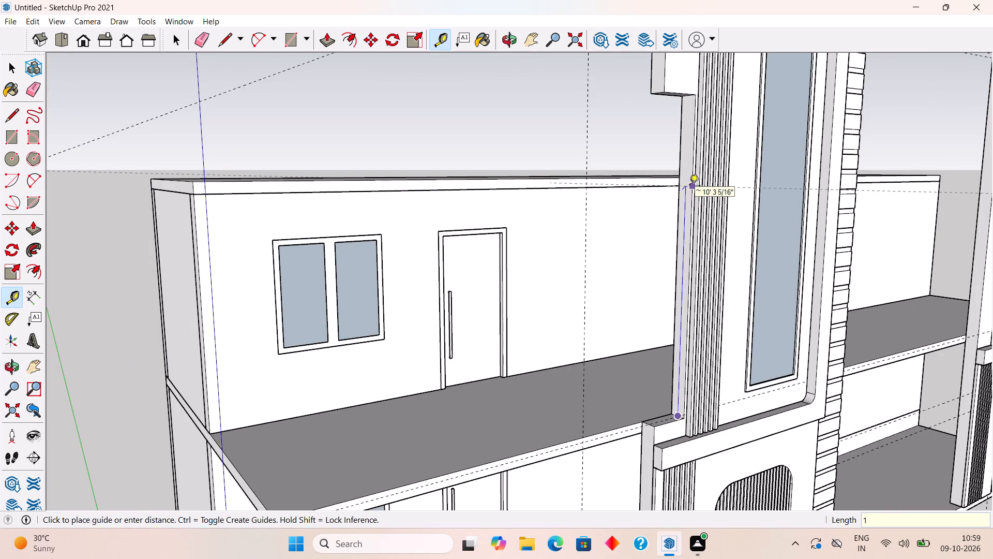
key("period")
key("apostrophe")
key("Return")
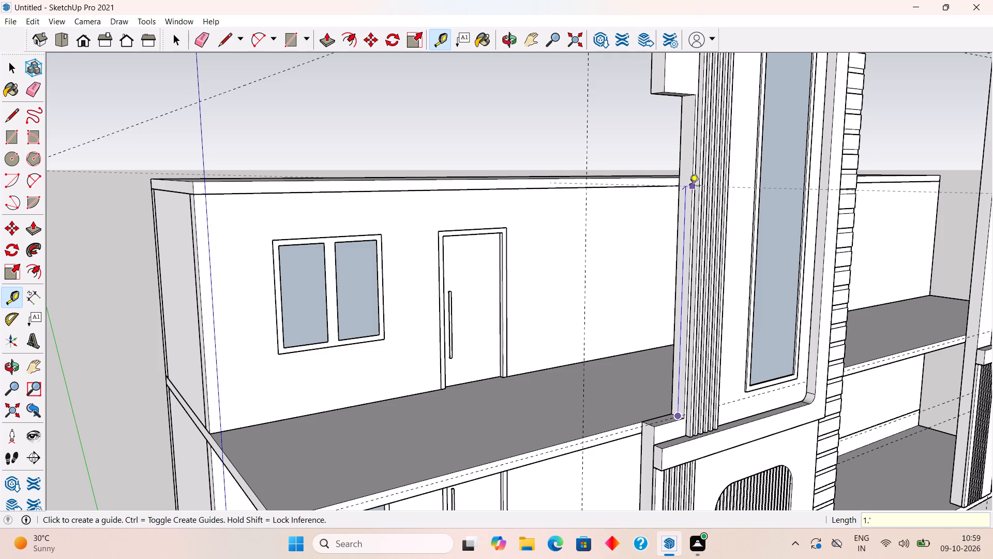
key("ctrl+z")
Place a guide 10' above the bottom edge of the side notch in the first tower's wall.
scroll(678, 423, "up", 18)
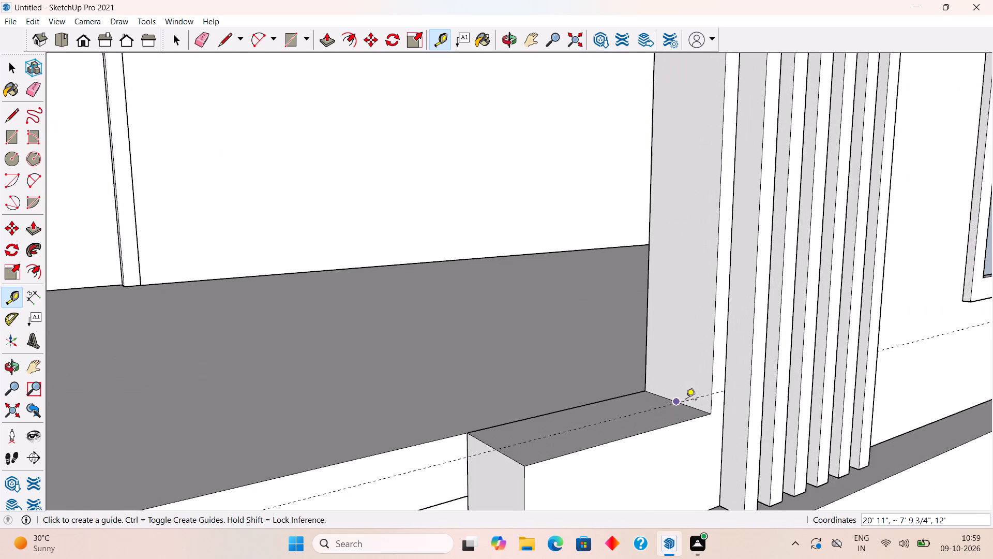
left_click(696, 410)
type("10'")
key("Return")
key("space")
Inside the first tower's wall group, draw a line across the notch's inner side face along the 10' guide.
scroll(740, 217, "down", 10)
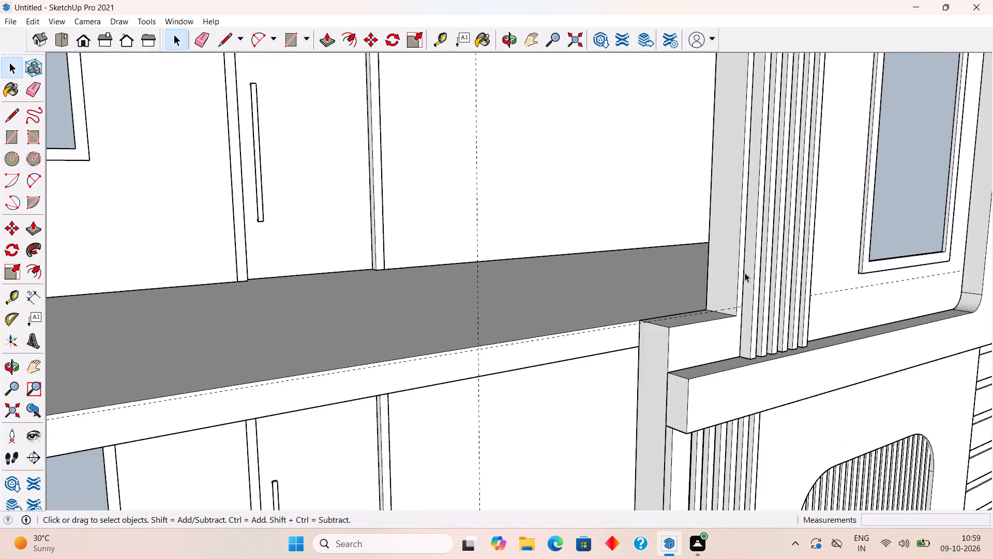
scroll(745, 273, "down", 13)
middle_click_drag(747, 87, 744, 185)
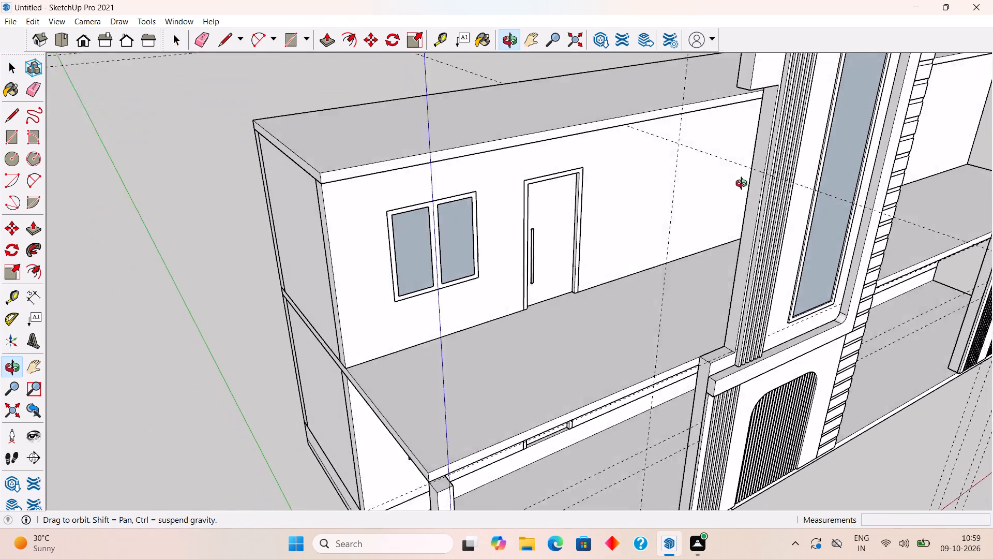
middle_click_drag(744, 185, 760, 190)
scroll(767, 188, "up", 3)
middle_click_drag(775, 159, 656, 175)
scroll(642, 180, "down", 5)
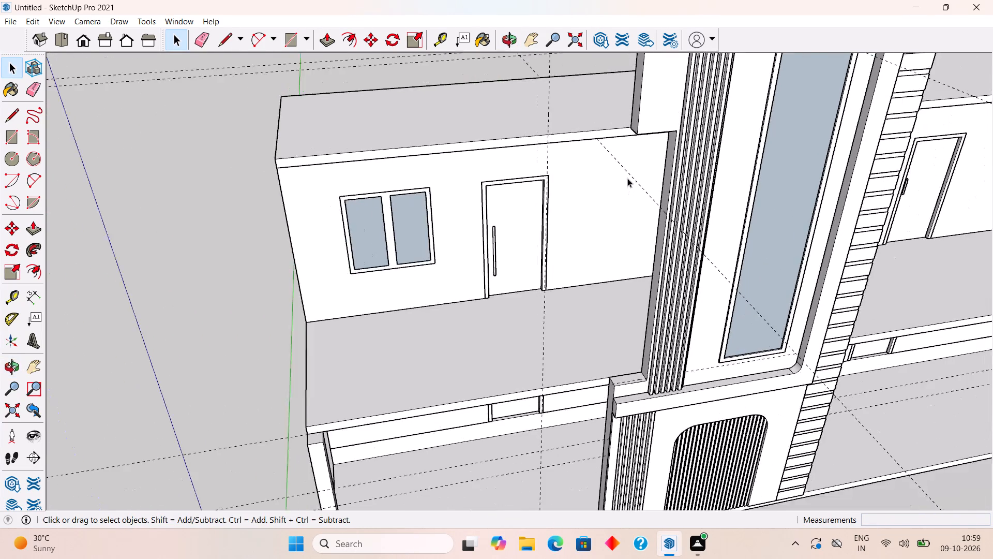
scroll(627, 178, "down", 3)
middle_click_drag(648, 144, 632, 214)
scroll(637, 212, "up", 2)
triple_click(653, 182)
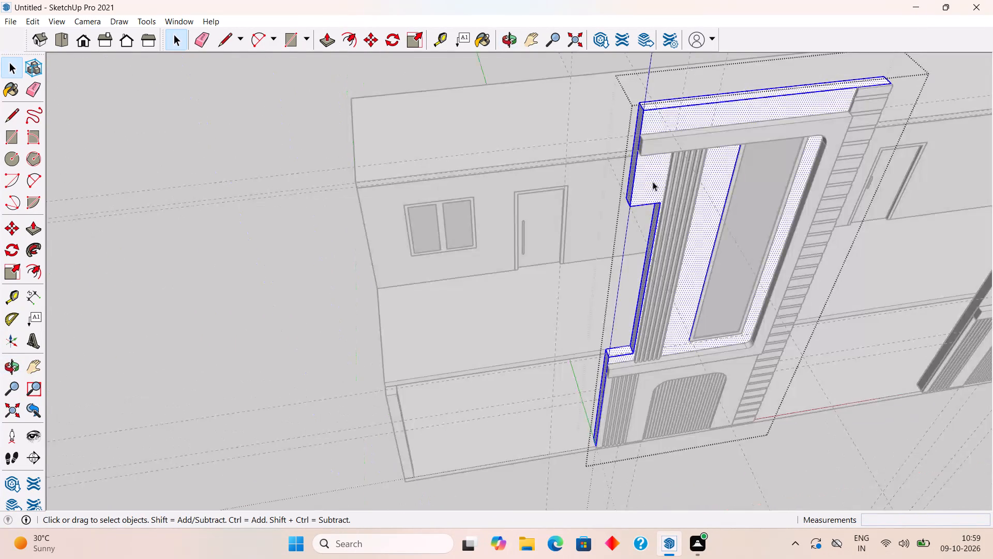
middle_click_drag(660, 175, 670, 149)
scroll(644, 227, "up", 10)
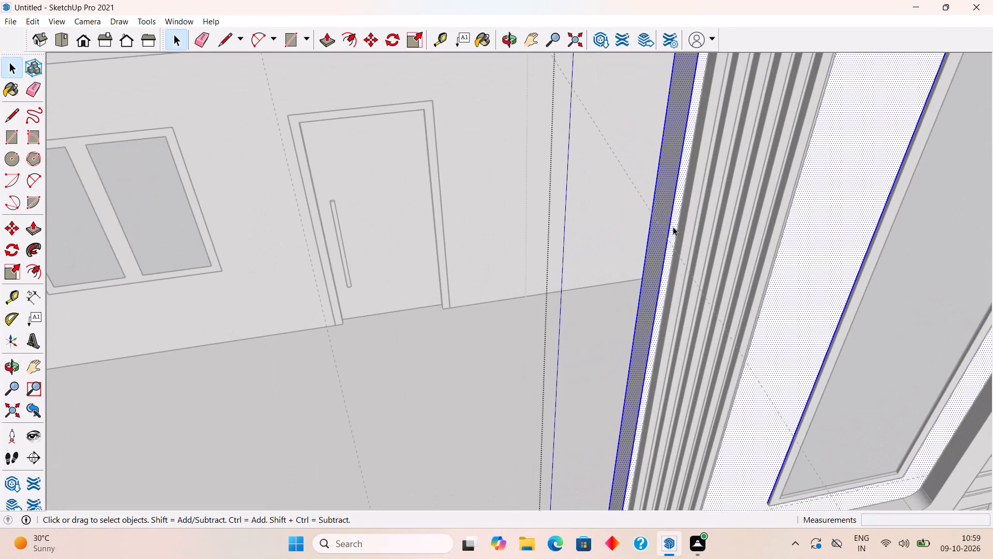
scroll(659, 231, "up", 2)
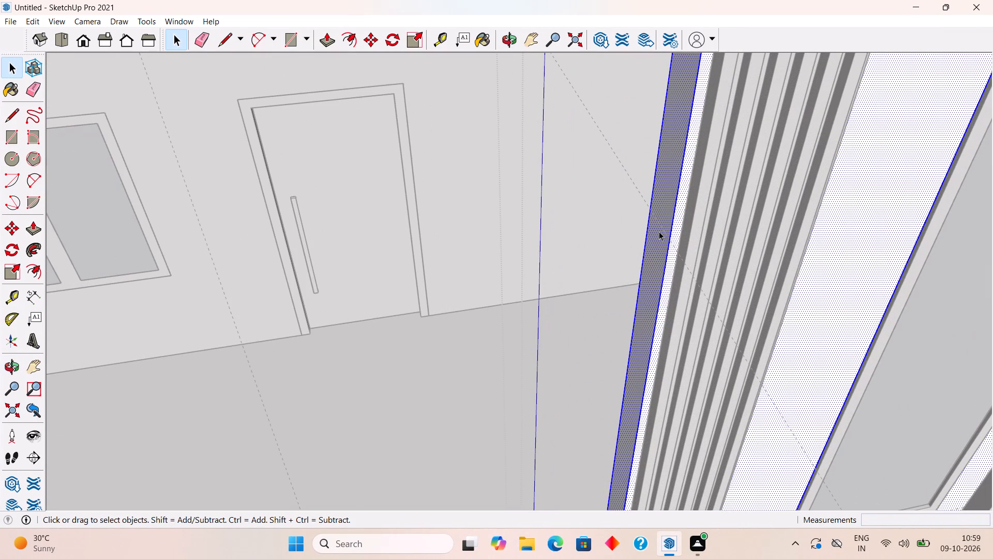
key("l")
left_click(649, 213)
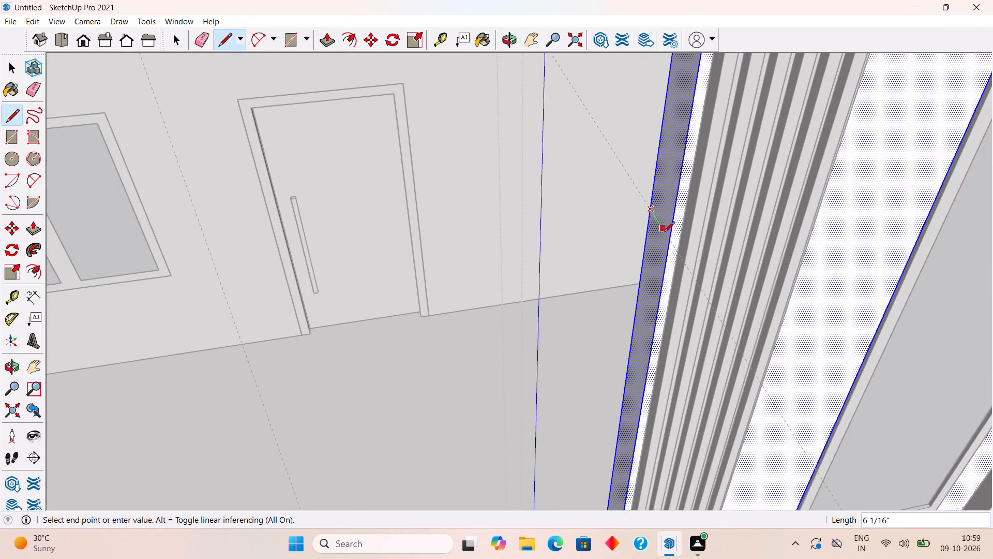
left_click(672, 241)
key("space")
Pull the part of the notch's side face above the line outward 1' 10 1/8", flush with the block above.
scroll(666, 232, "down", 7)
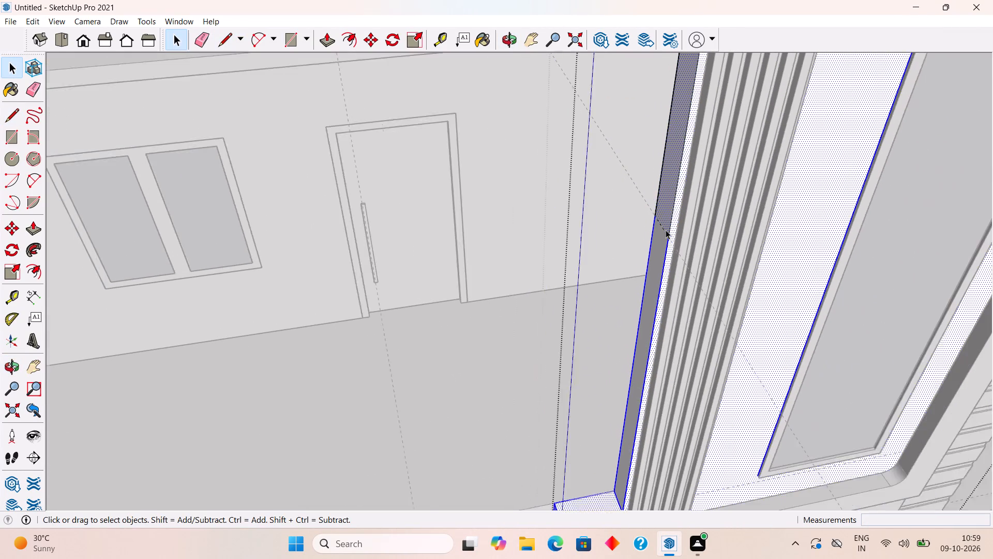
scroll(666, 230, "down", 3)
left_click(668, 209)
key("p")
left_click(668, 209)
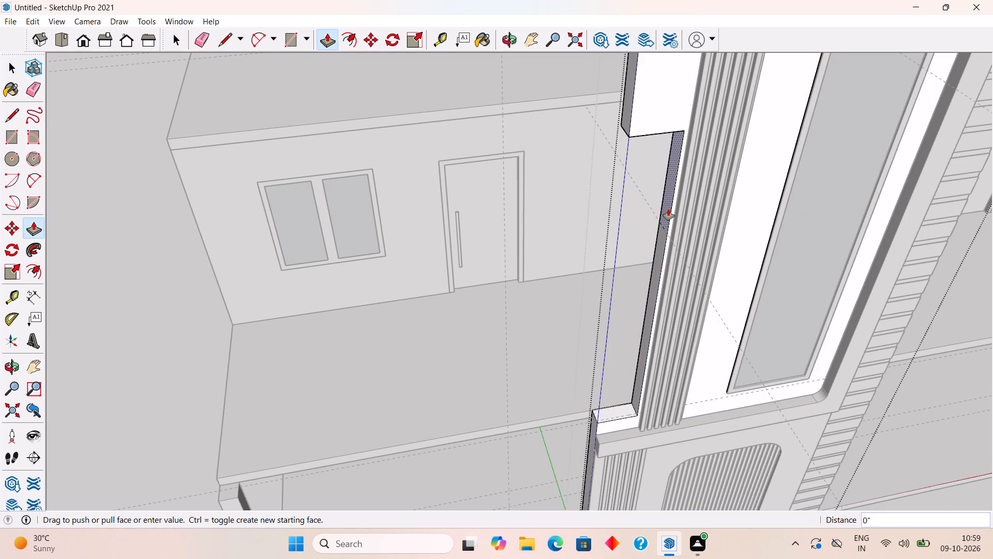
left_click(625, 128)
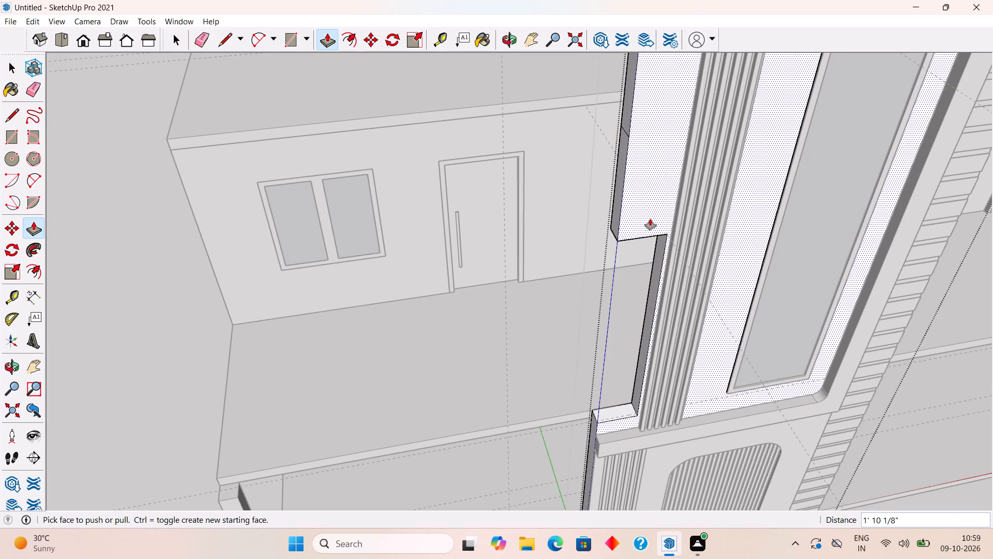
key("space")
Delete the leftover seam line across the upper block's outer side face.
scroll(624, 135, "up", 4)
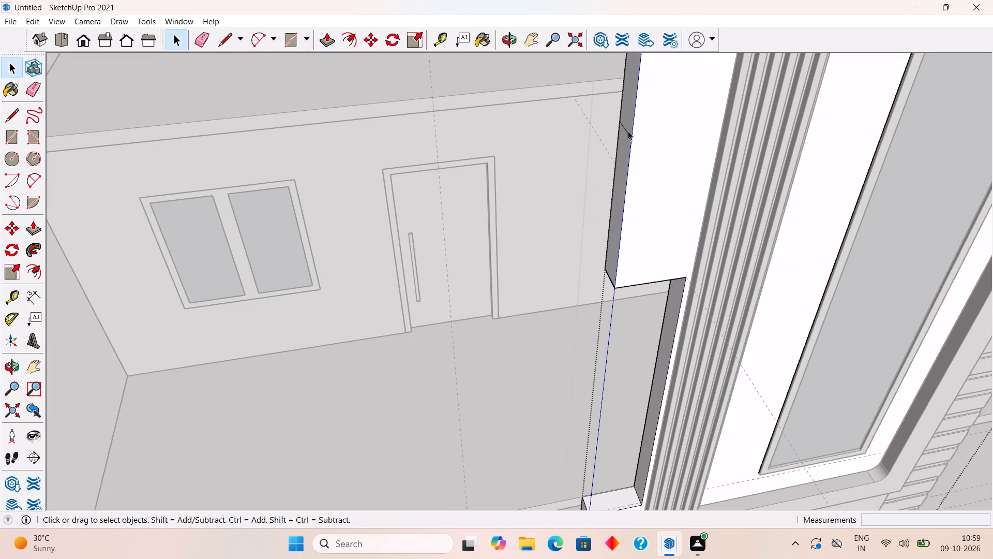
left_click(627, 132)
key("Delete")
On the wall's top face, draw an arc from the back outer corner to the guide on the front edge, chord about 1' 1/2".
scroll(616, 121, "up", 6)
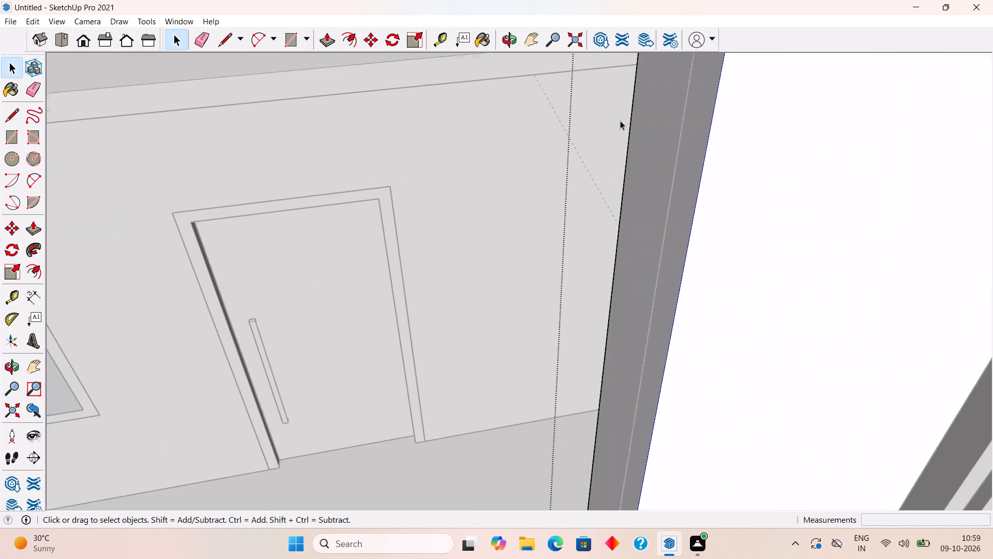
middle_click_drag(621, 129, 675, 127)
scroll(675, 127, "down", 10)
middle_click_drag(887, 213, 725, 192)
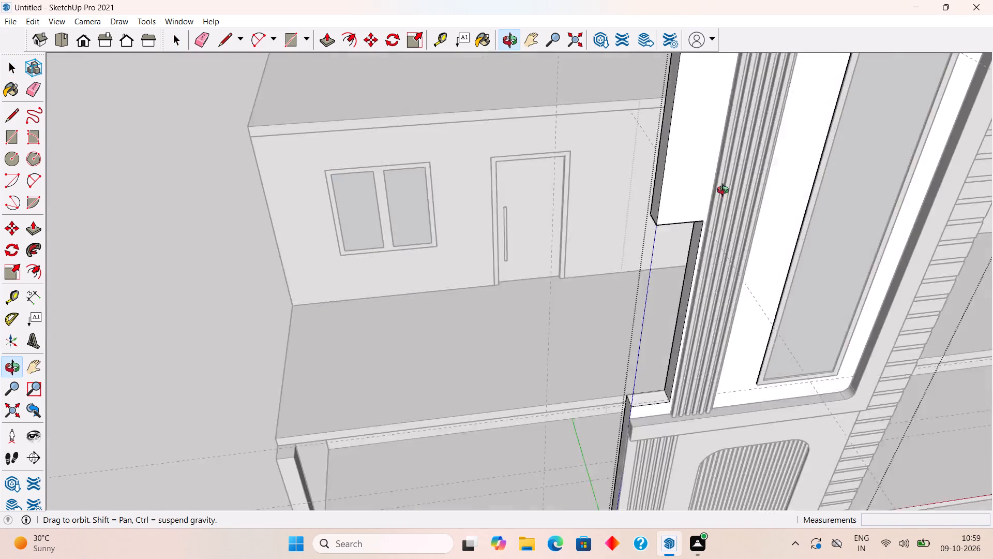
middle_click_drag(725, 192, 836, 240)
scroll(836, 240, "down", 8)
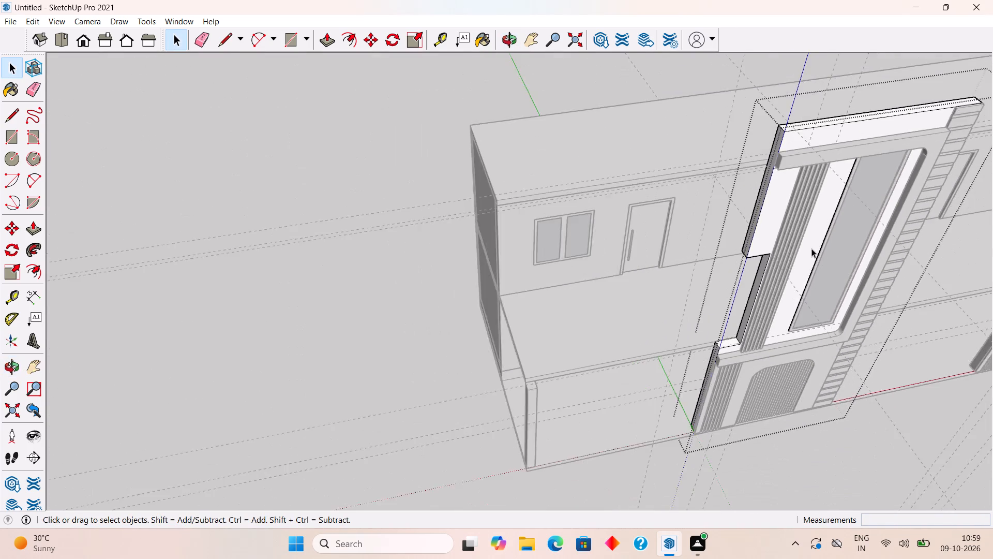
scroll(811, 248, "down", 2)
middle_click_drag(805, 234, 733, 241)
scroll(732, 242, "up", 3)
scroll(824, 192, "up", 4)
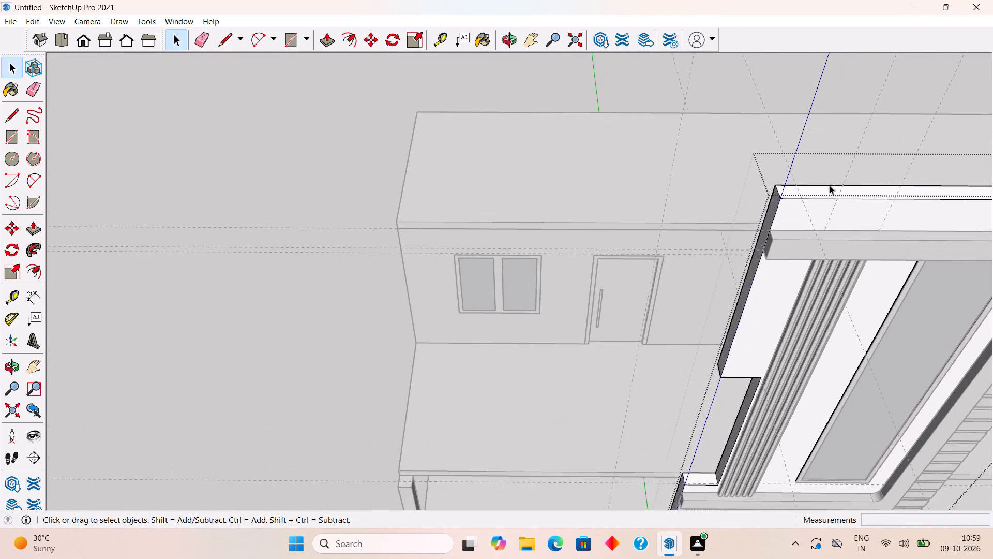
middle_click_drag(827, 203, 787, 246)
scroll(781, 254, "up", 7)
scroll(754, 311, "up", 6)
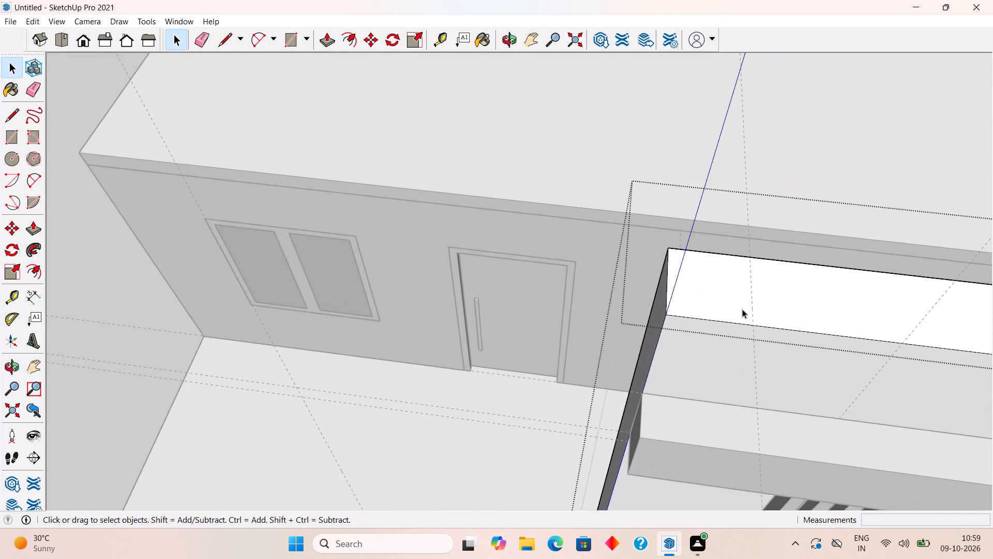
left_click(689, 300)
scroll(689, 299, "up", 5)
key("a")
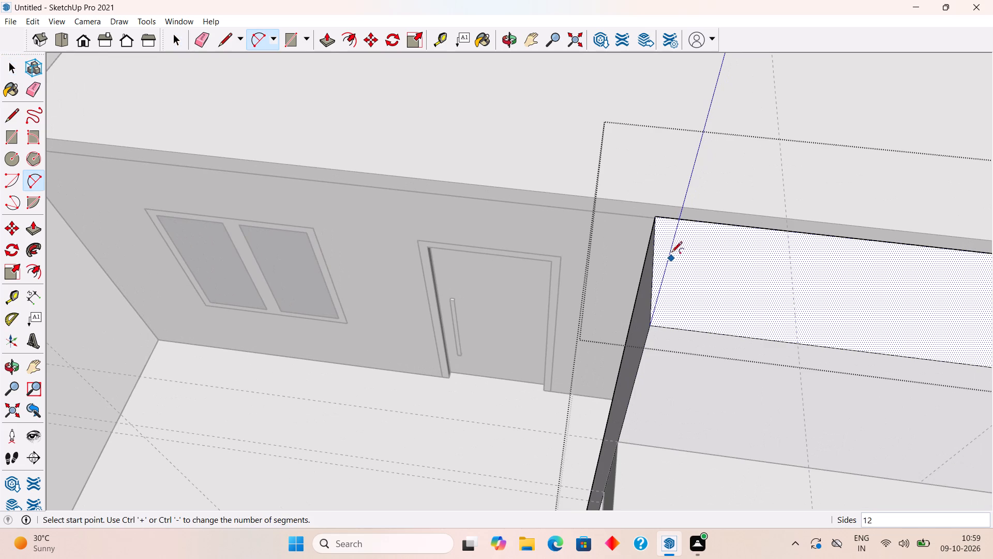
left_click(658, 220)
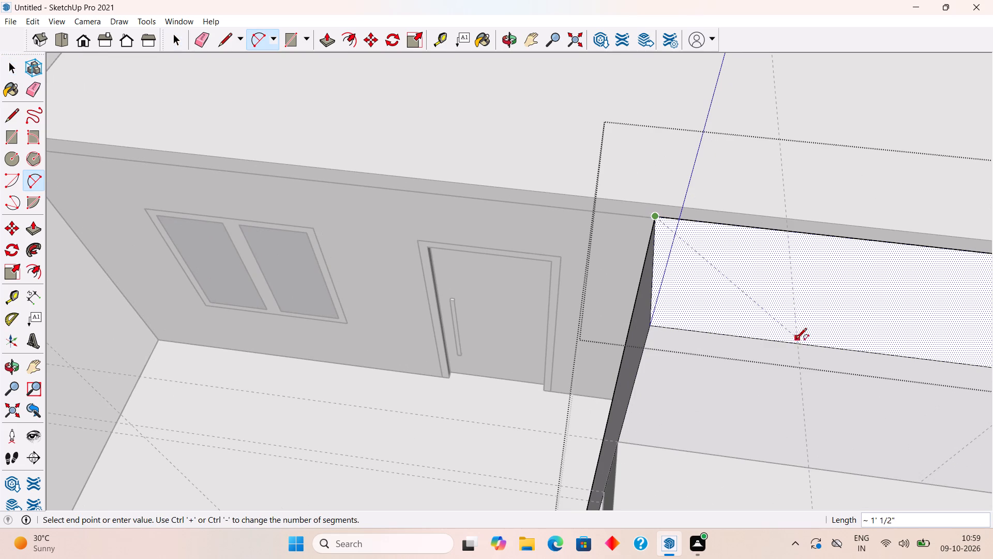
left_click(798, 341)
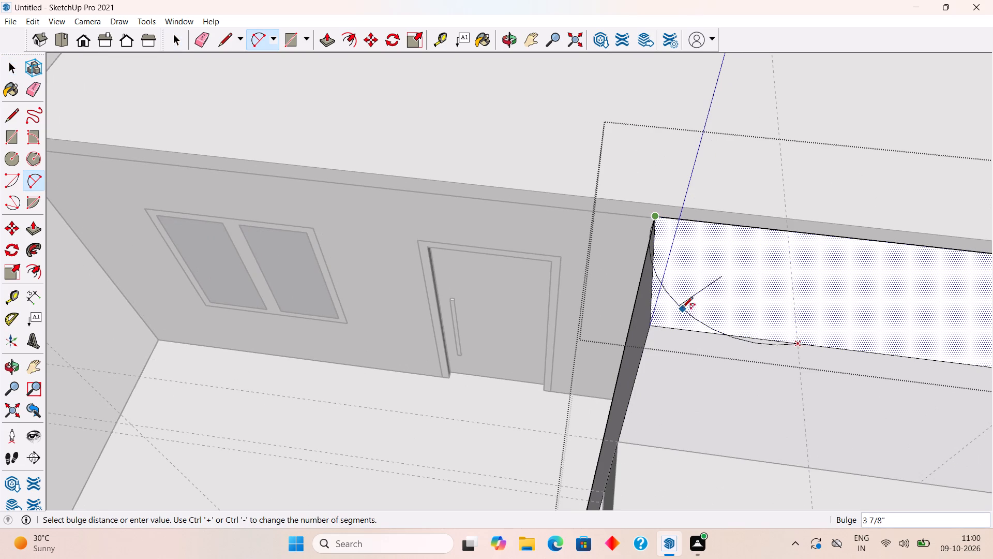
left_click(676, 284)
key("space")
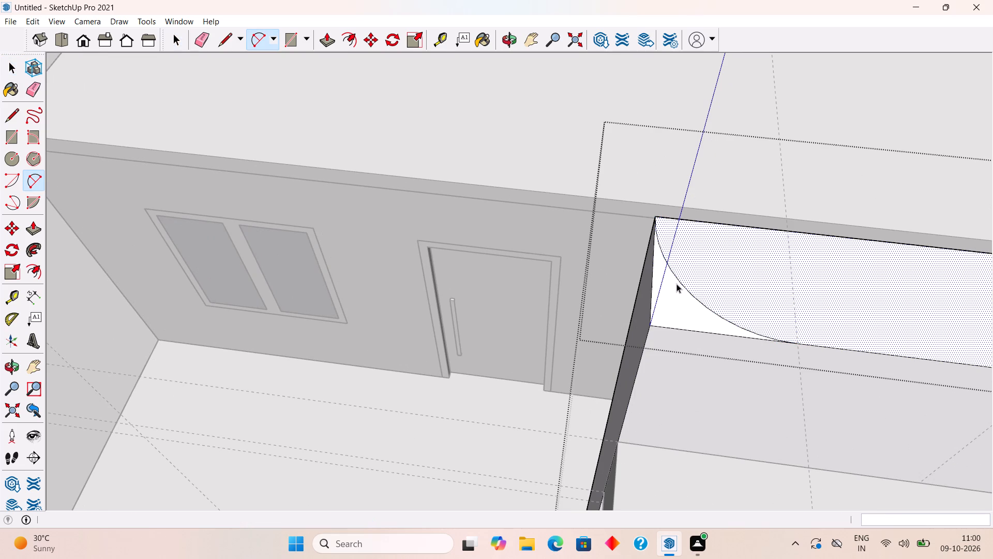
Push the corner piece outside the arc down 10' 6" to round the block above the notch, and leave the group.
type("p")
key("p")
left_click(676, 316)
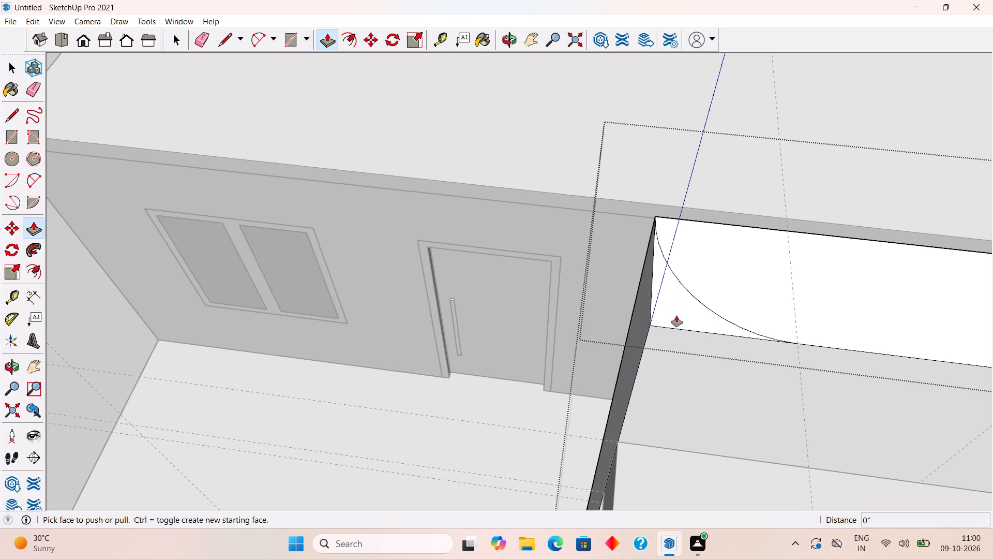
key("space")
left_click(676, 316)
key("p")
left_click(676, 316)
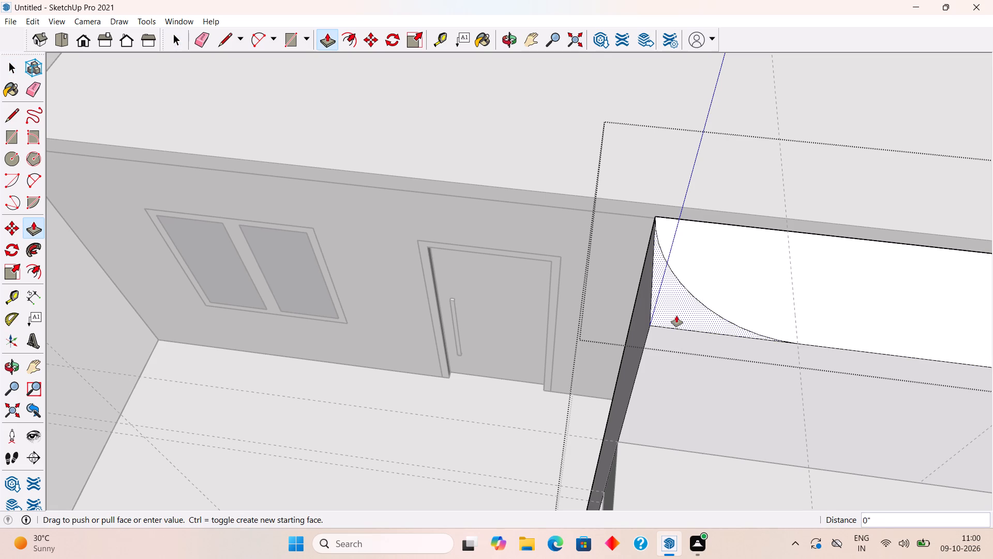
scroll(676, 356, "down", 20)
scroll(676, 356, "down", 4)
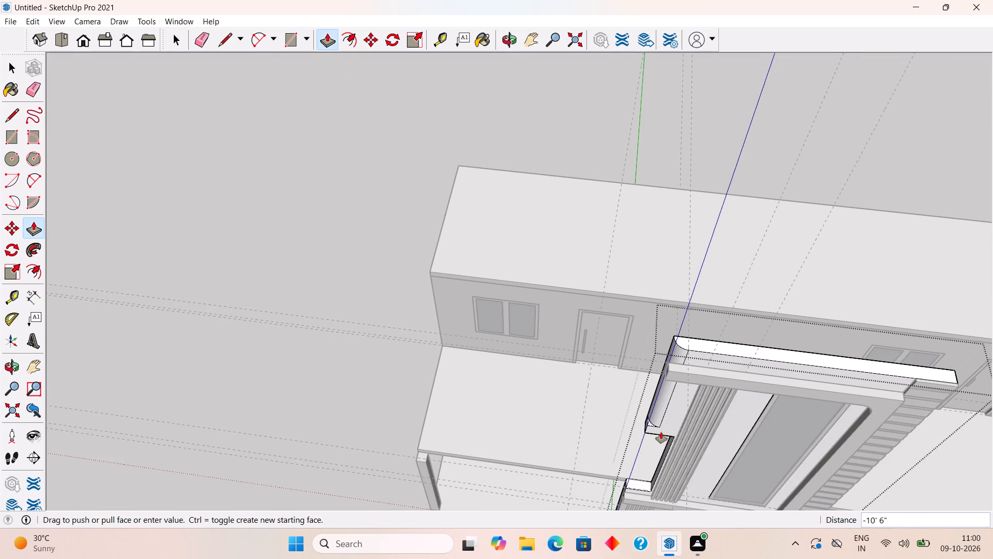
left_click(659, 436)
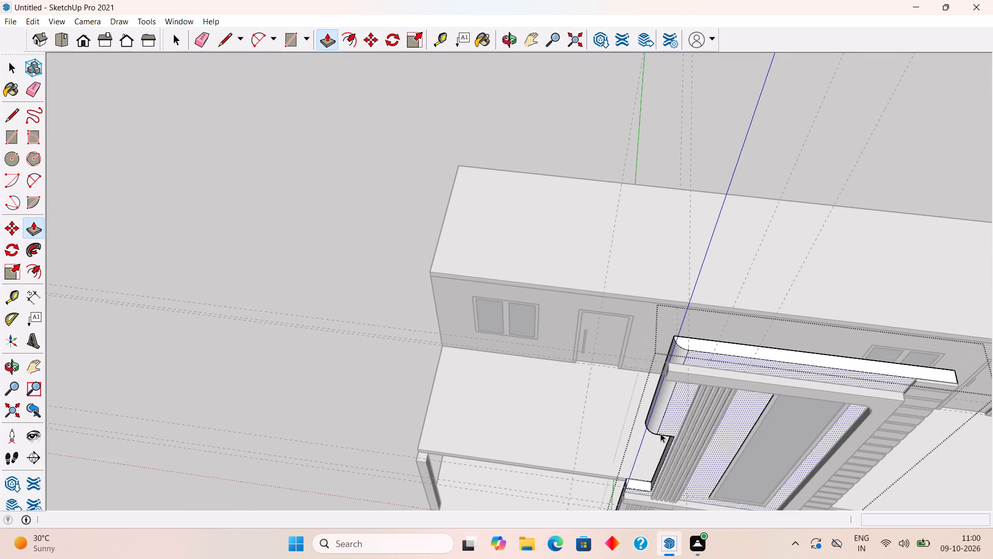
key("space")
left_click(340, 253)
Inspect the first tower's reworked corner, the roof, the balcony and the second tower's outer corner from several sides.
middle_click_drag(877, 413, 852, 165)
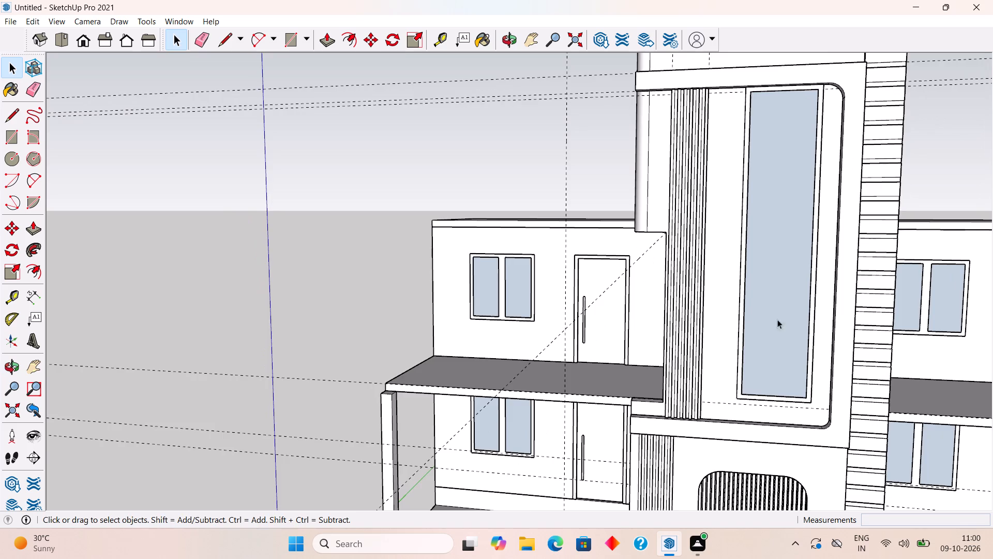
middle_click_drag(758, 366, 992, 431)
middle_click_drag(635, 283, 825, 381)
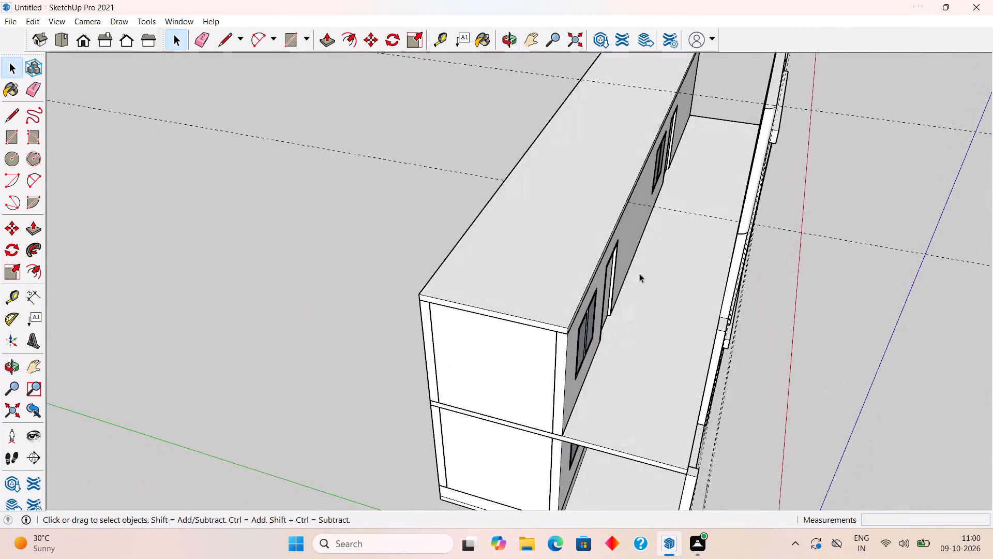
middle_click_drag(679, 266, 777, 258)
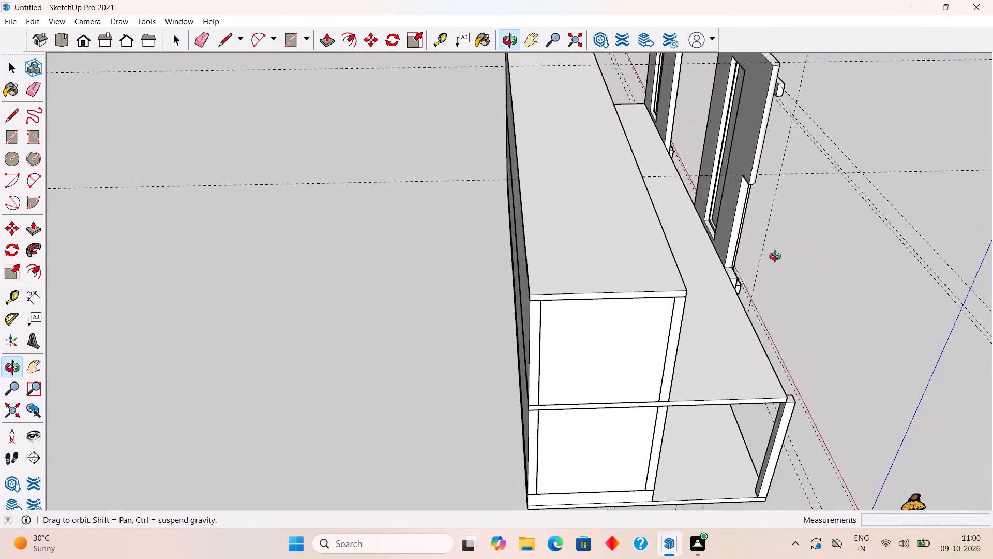
middle_click_drag(777, 258, 475, 234)
left_click(419, 150)
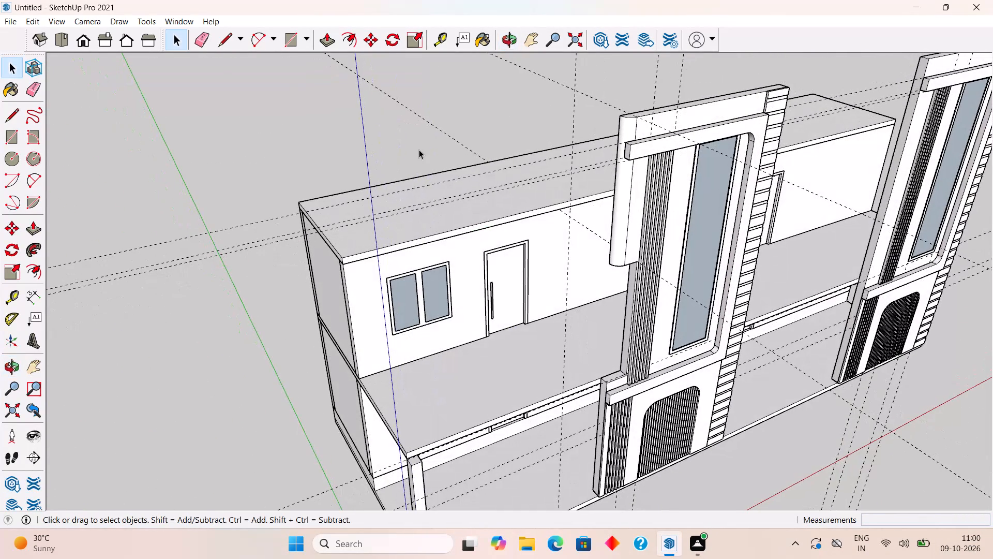
middle_click_drag(771, 325, 616, 252)
scroll(616, 252, "down", 8)
scroll(916, 165, "up", 4)
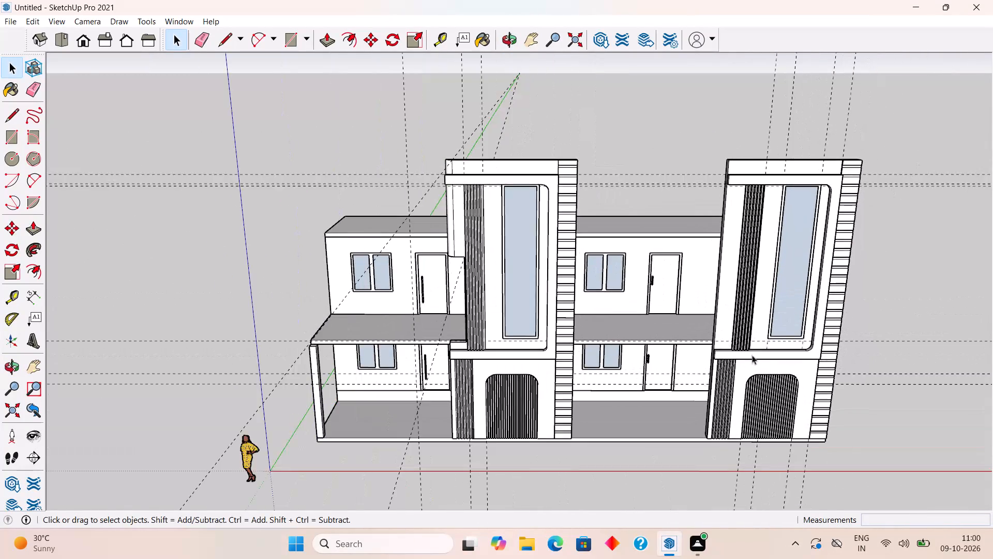
scroll(734, 348, "up", 9)
middle_click_drag(561, 270, 724, 349)
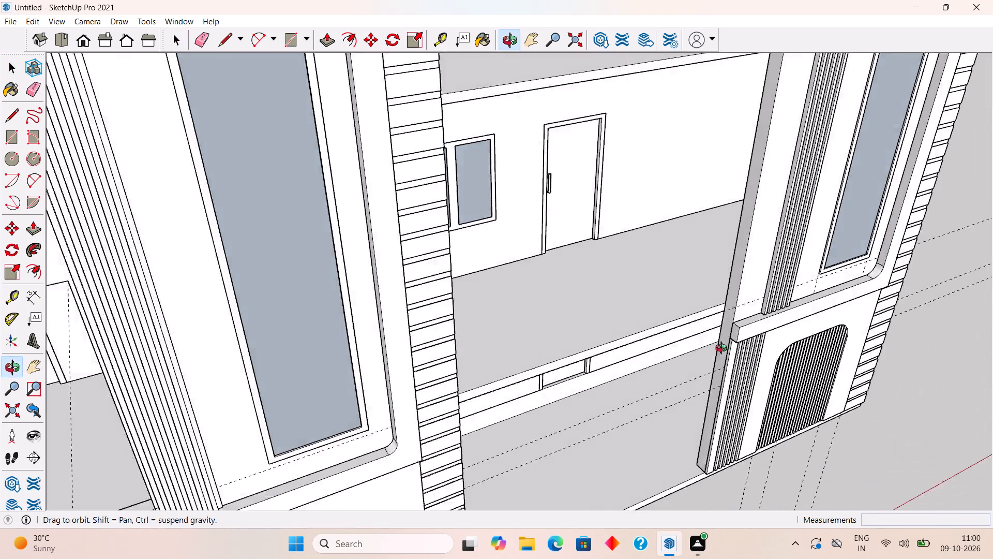
middle_click_drag(724, 349, 730, 345)
scroll(730, 345, "up", 14)
middle_click_drag(689, 252, 712, 310)
scroll(712, 310, "down", 2)
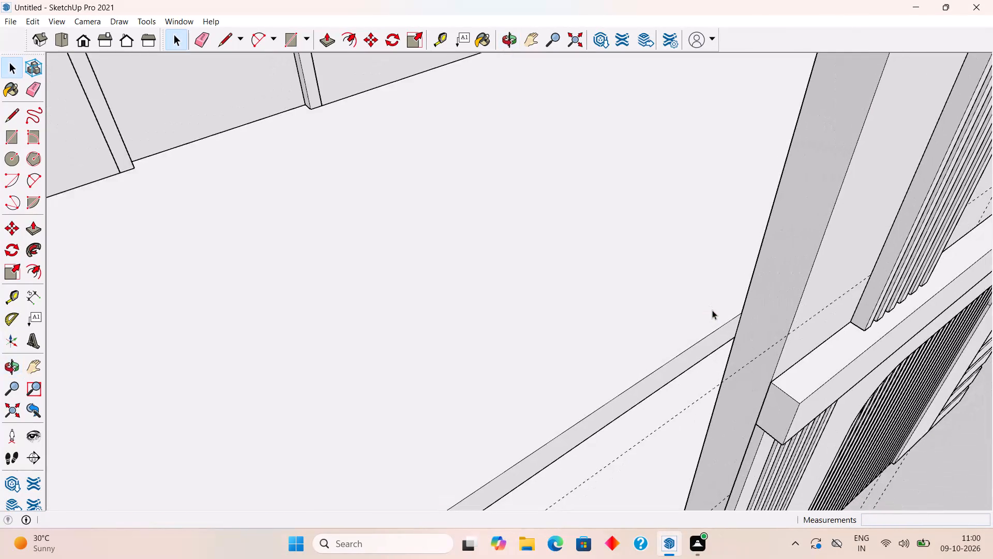
scroll(712, 310, "down", 18)
Pull the front edge face of the upper storey's roof slab forward 9' 3" to meet the tower's back edge.
middle_click_drag(450, 301, 634, 179)
scroll(488, 243, "up", 5)
triple_click(447, 235)
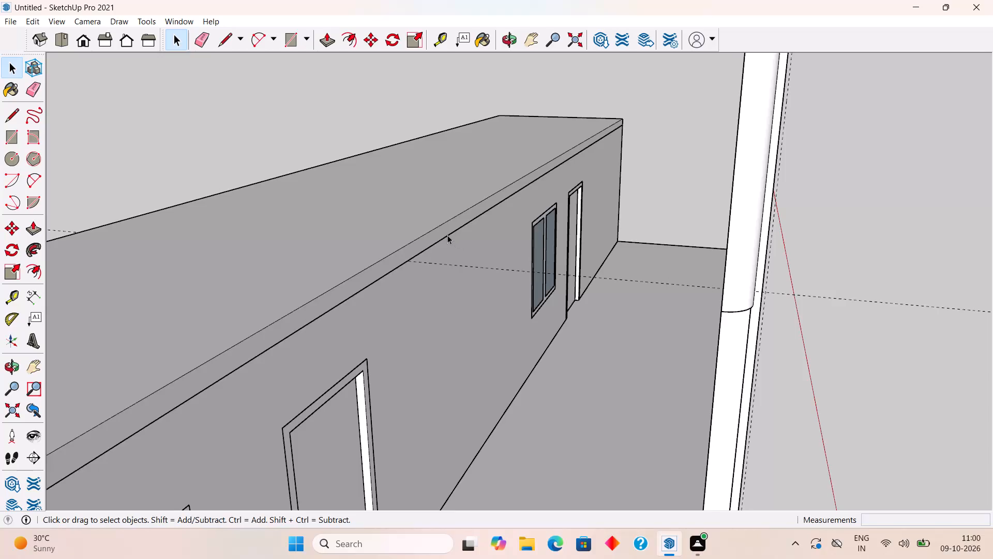
left_click(447, 235)
key("p")
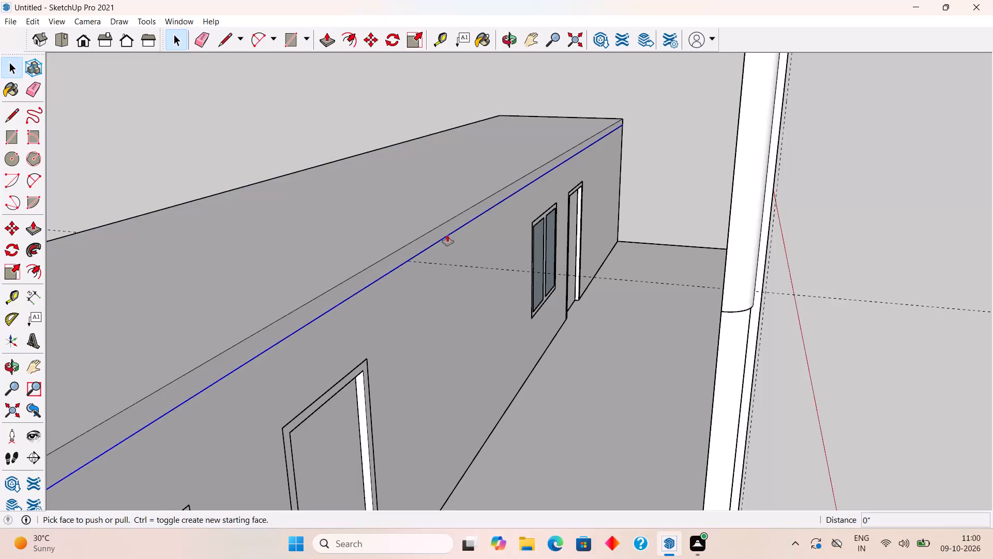
left_click(452, 225)
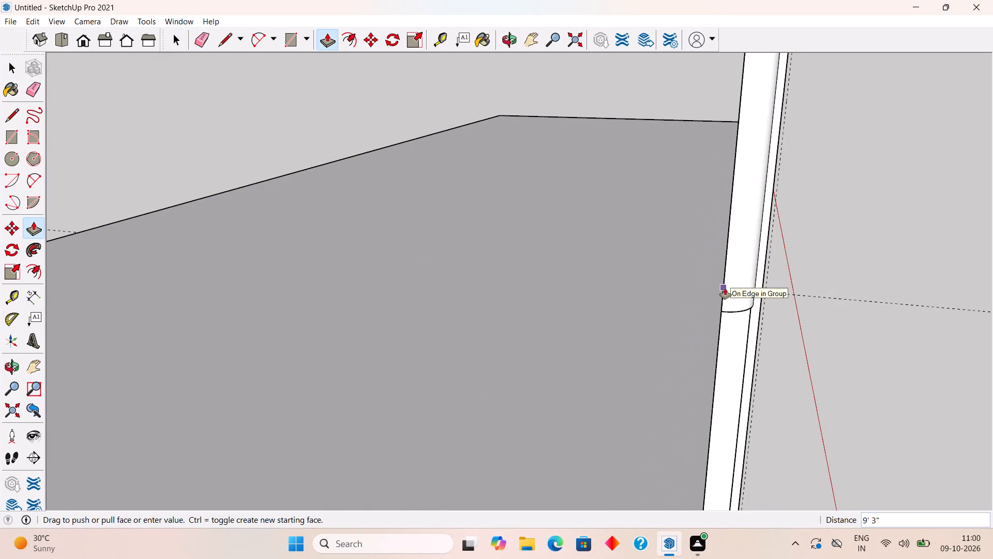
left_click(725, 288)
key("space")
left_click(819, 249)
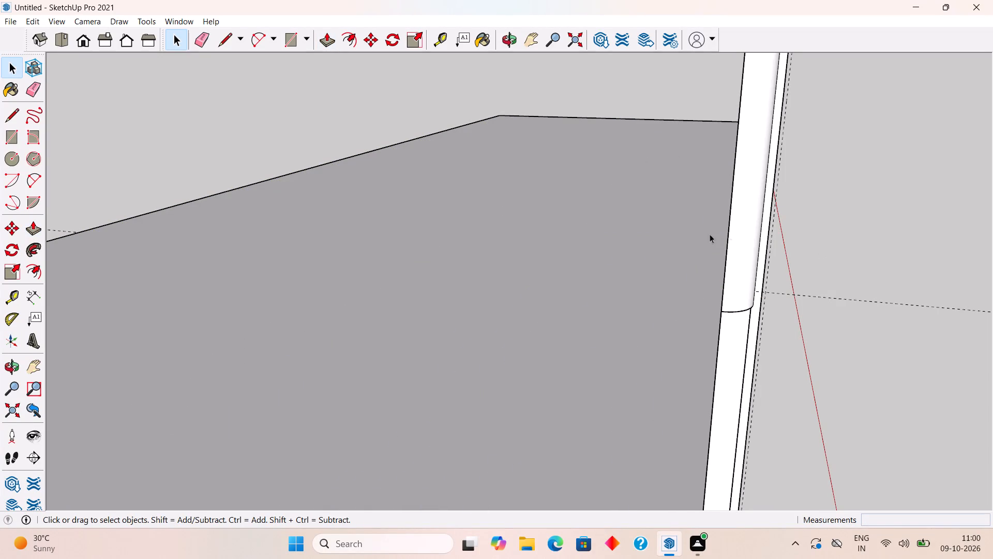
Open the second tower's front wall group for editing.
middle_click_drag(944, 250, 719, 242)
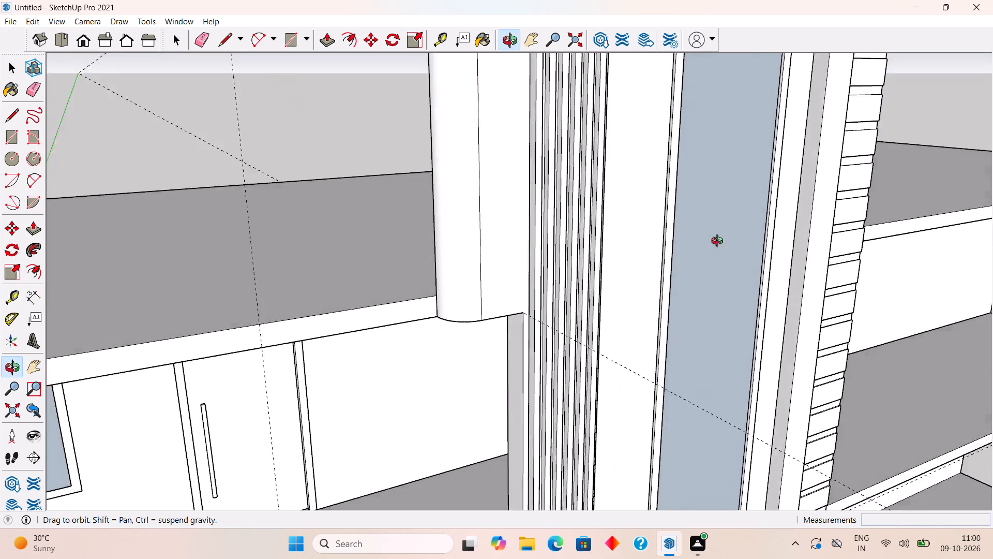
middle_click_drag(719, 242, 616, 243)
scroll(616, 243, "down", 11)
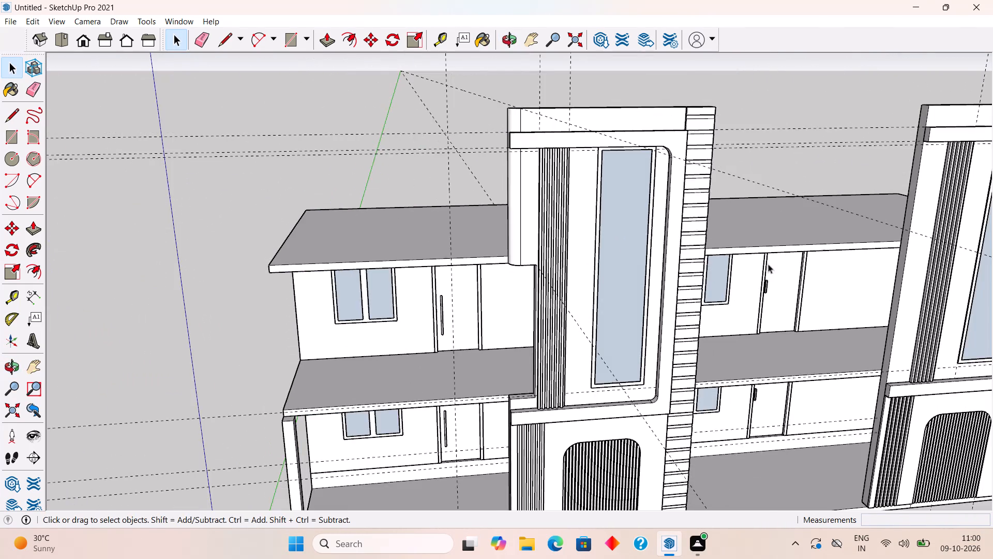
scroll(812, 266, "up", 5)
scroll(863, 257, "down", 4)
scroll(920, 321, "up", 4)
triple_click(944, 359)
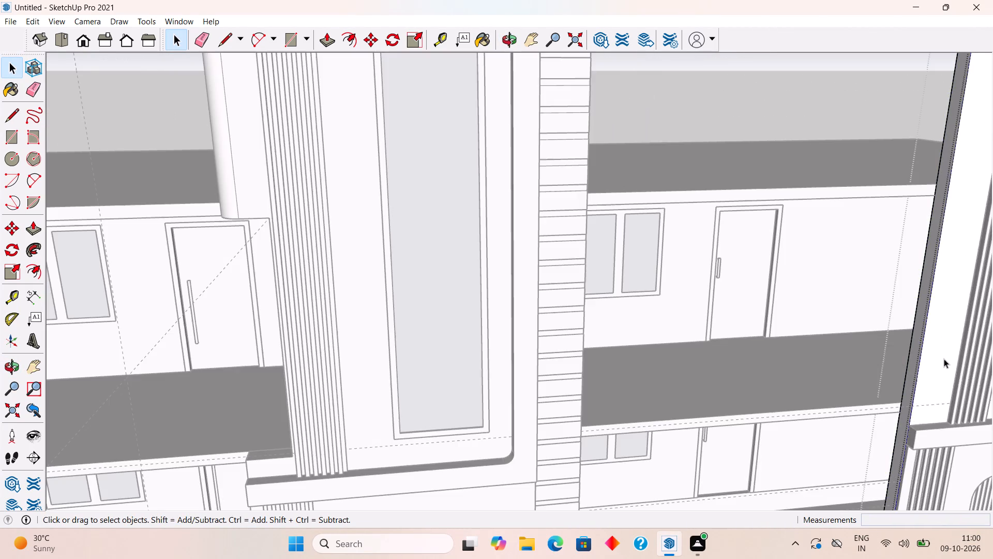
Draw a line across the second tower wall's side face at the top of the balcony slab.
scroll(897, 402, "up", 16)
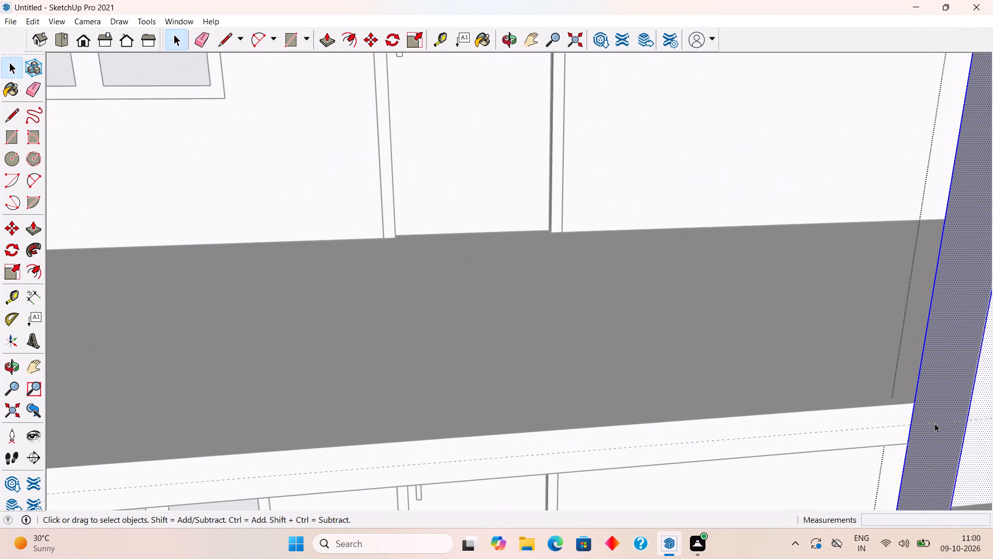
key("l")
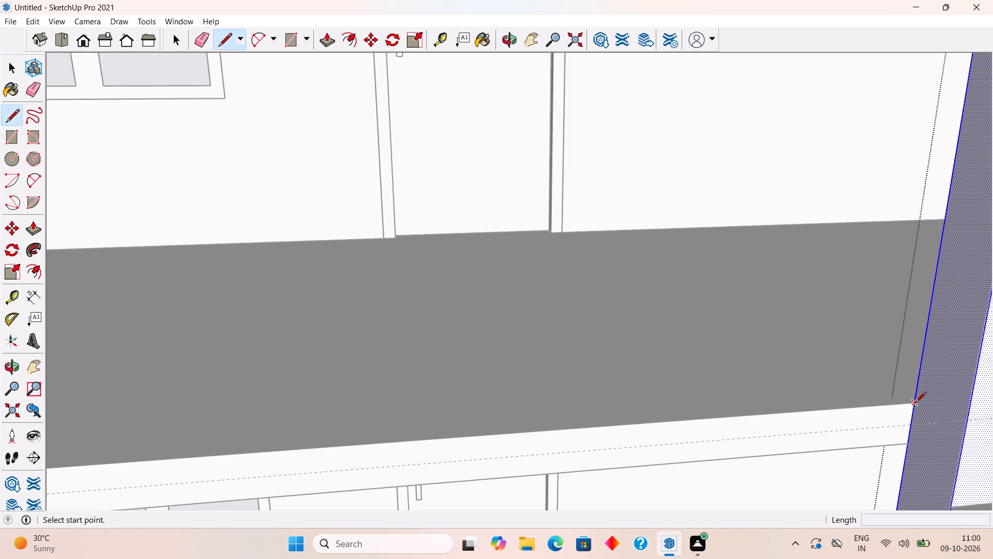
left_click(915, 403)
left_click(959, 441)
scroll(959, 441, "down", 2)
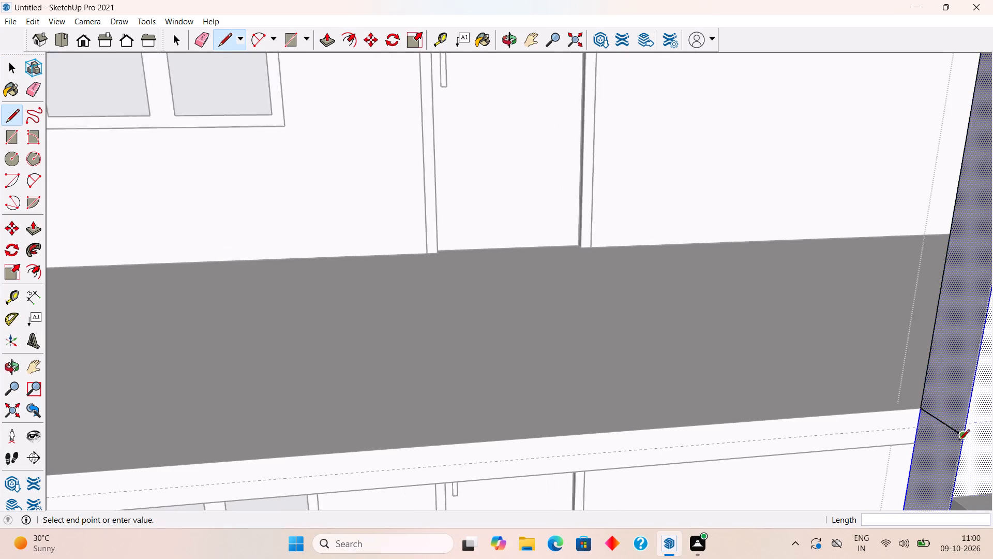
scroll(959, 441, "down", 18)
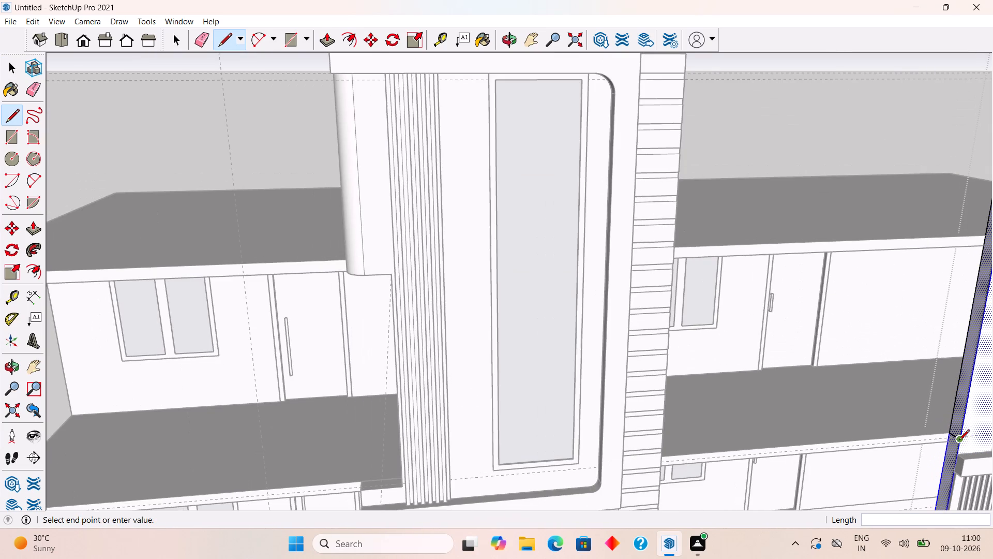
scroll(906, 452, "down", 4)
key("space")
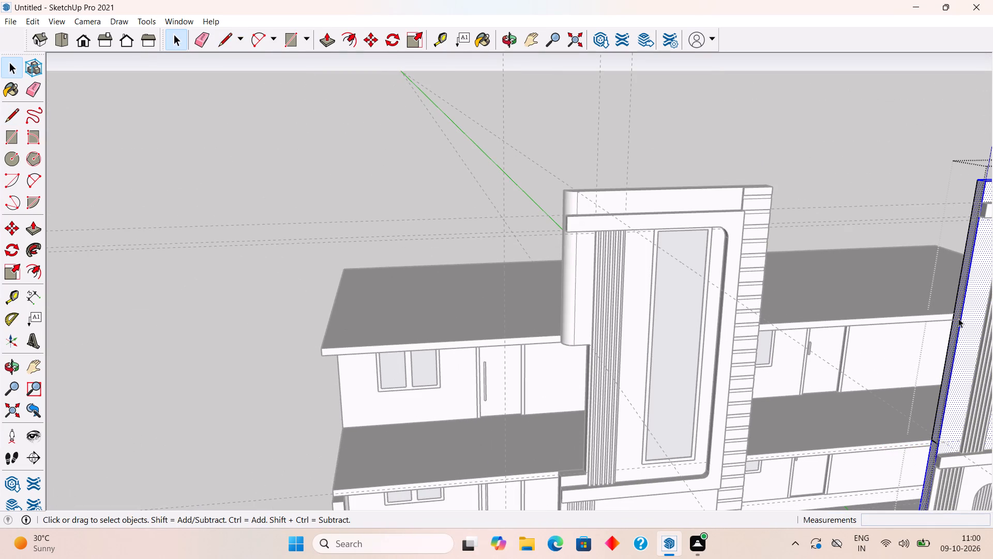
Draw a 9" line across the second tower wall's side face at the underside of the extended roof slab.
scroll(958, 318, "up", 3)
key("l")
left_click(952, 320)
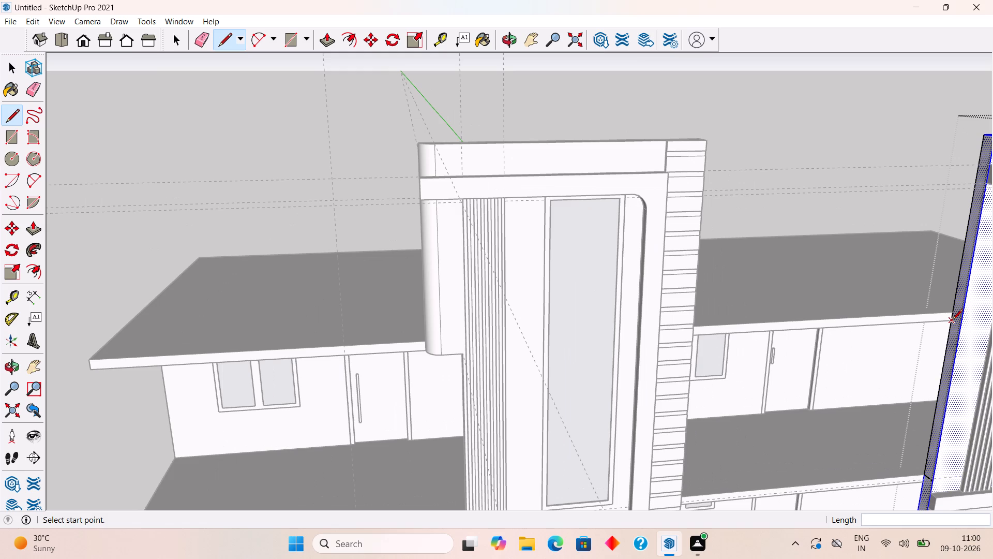
left_click(960, 326)
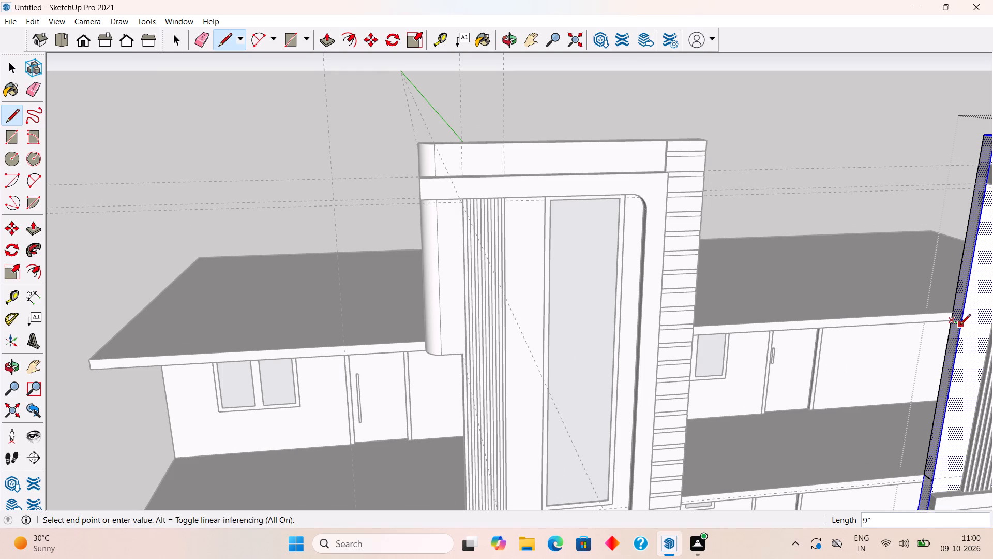
key("space")
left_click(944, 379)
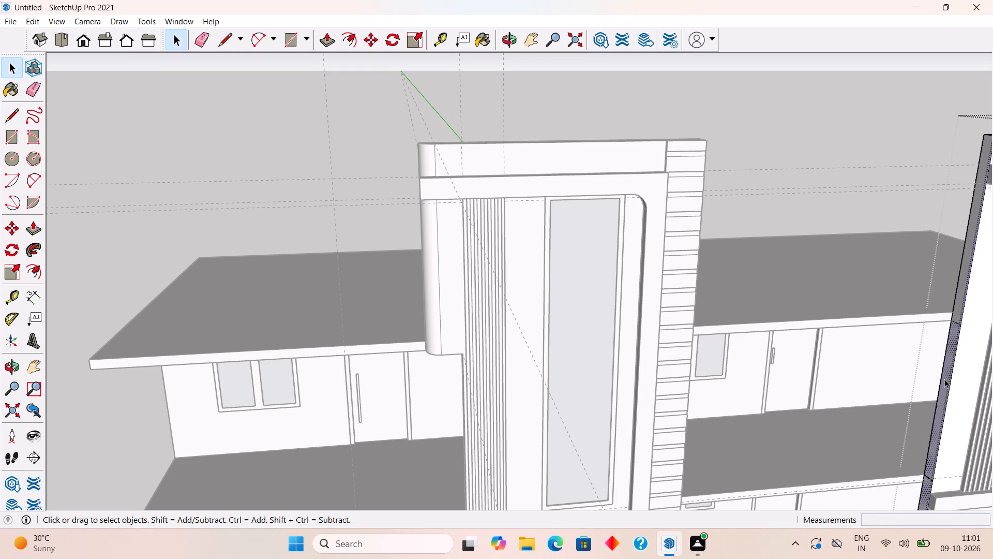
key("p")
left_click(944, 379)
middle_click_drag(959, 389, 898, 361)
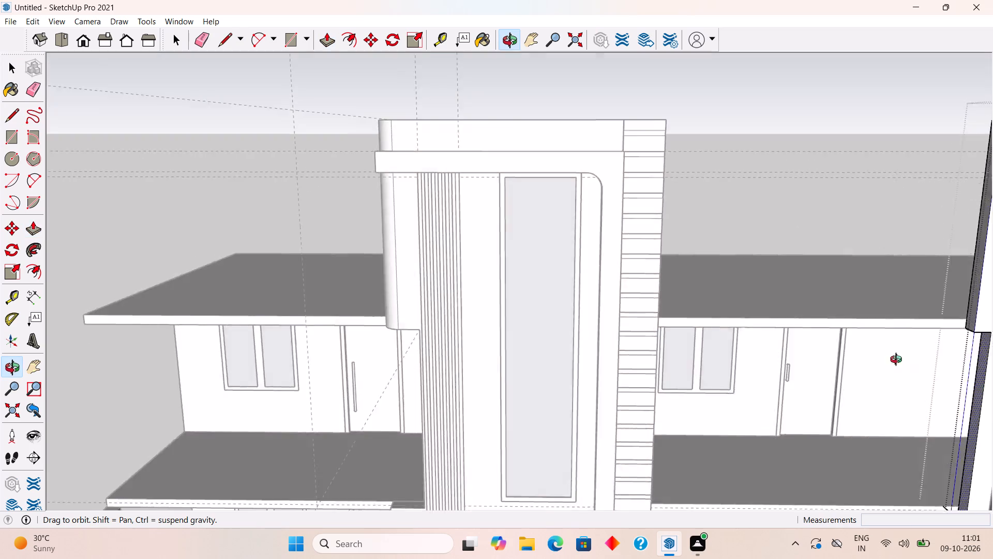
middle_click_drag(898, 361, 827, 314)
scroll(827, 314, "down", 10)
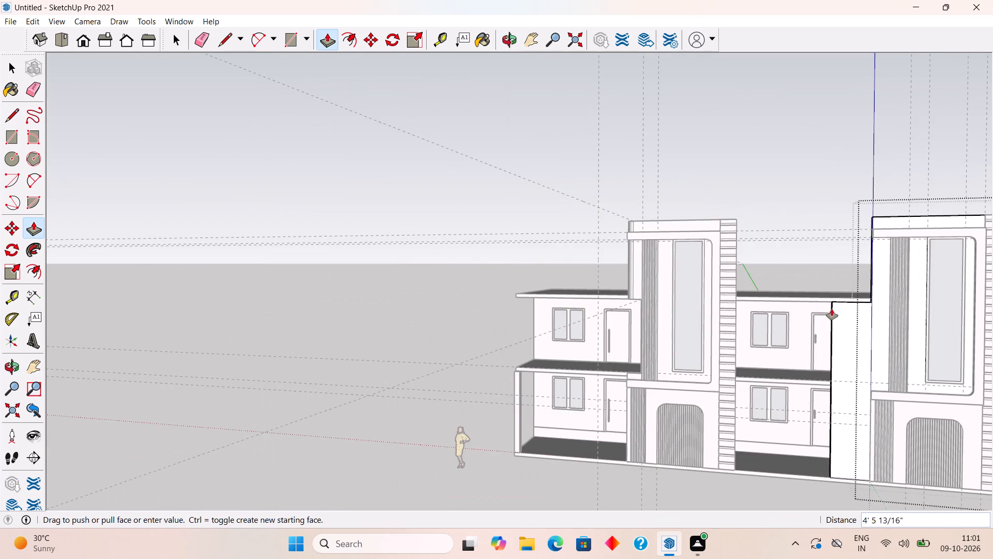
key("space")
Delete the balcony-level line on the side face and redraw it 9" long, from the slab's top corner to the wall's front edge.
middle_click_drag(859, 360, 992, 412)
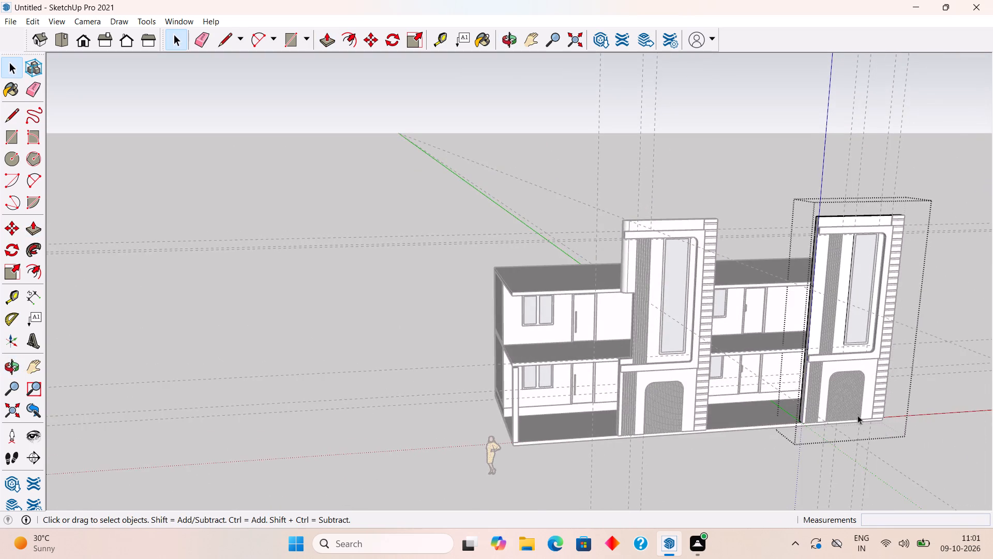
scroll(829, 376, "up", 15)
middle_click_drag(802, 354, 861, 365)
scroll(857, 365, "up", 3)
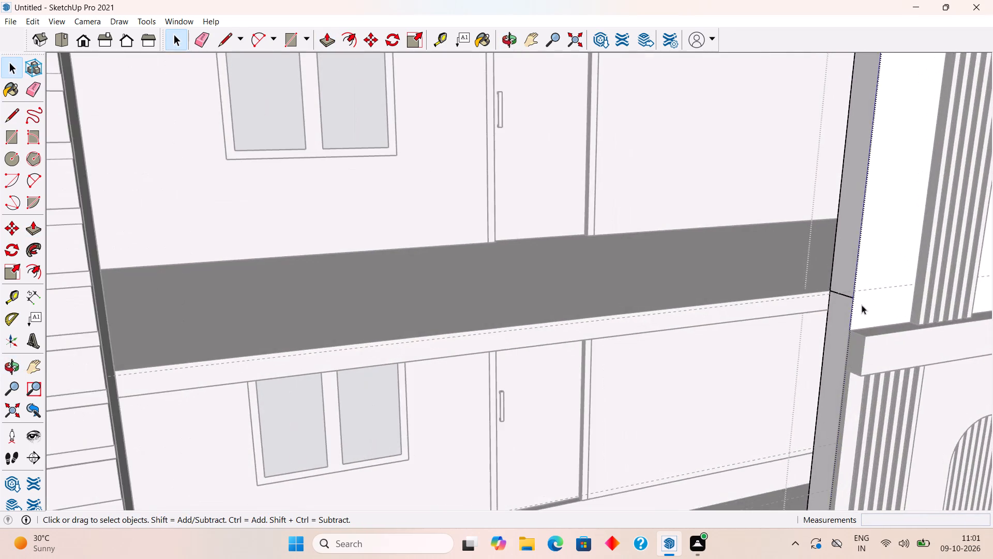
scroll(861, 300, "up", 15)
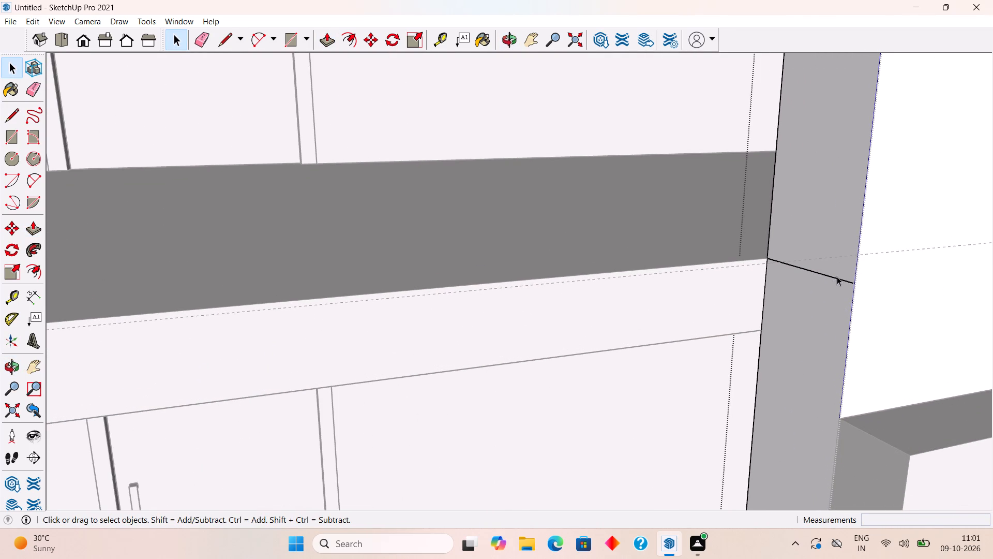
left_click(838, 278)
key("Delete")
key("l")
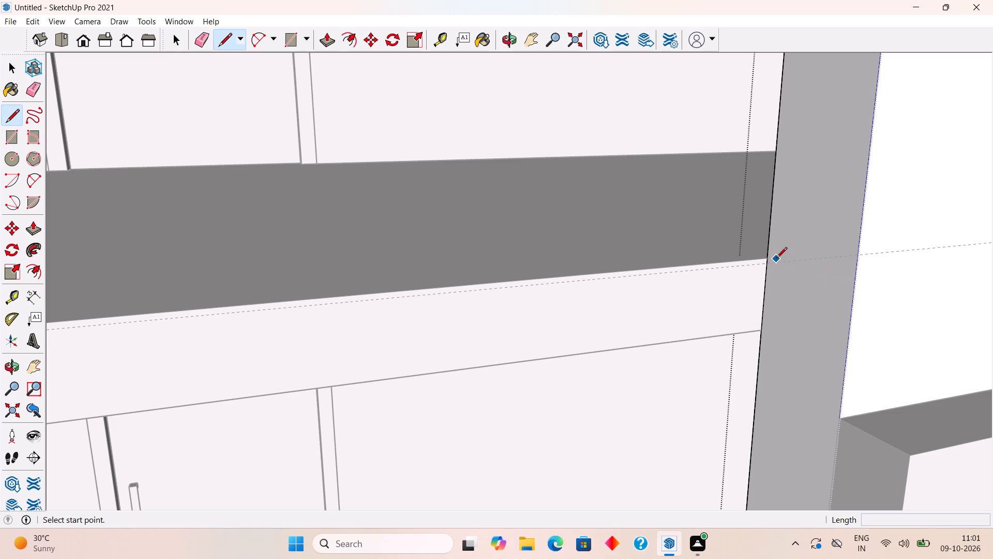
left_click(769, 260)
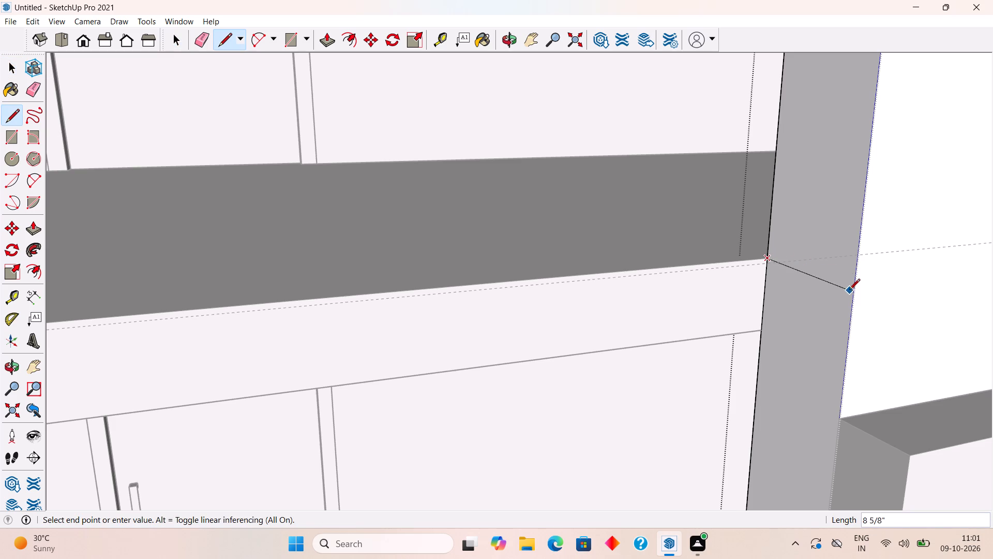
left_click(854, 286)
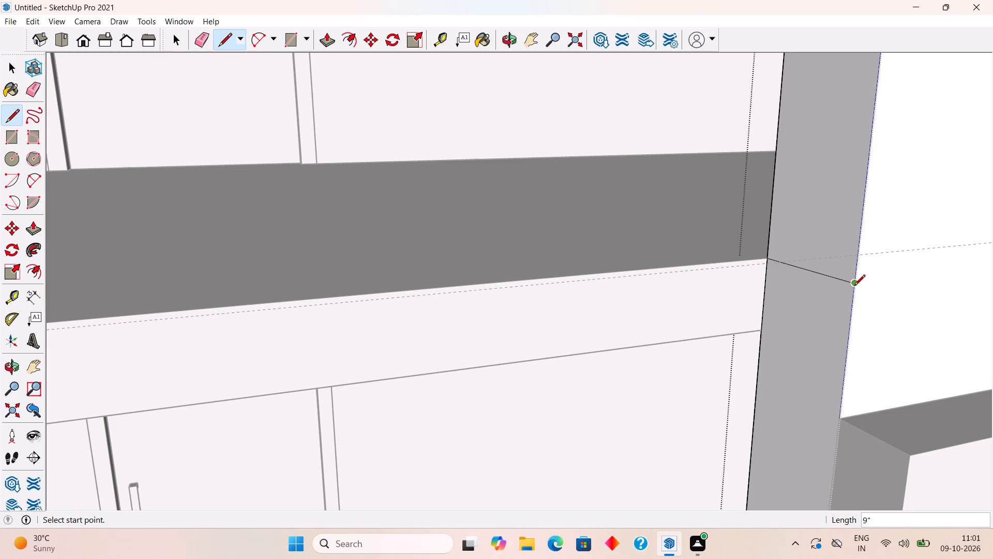
key("space")
Push the side face between the two lines inward 1' 11 3/4" to notch the second tower's wall.
left_click(826, 250)
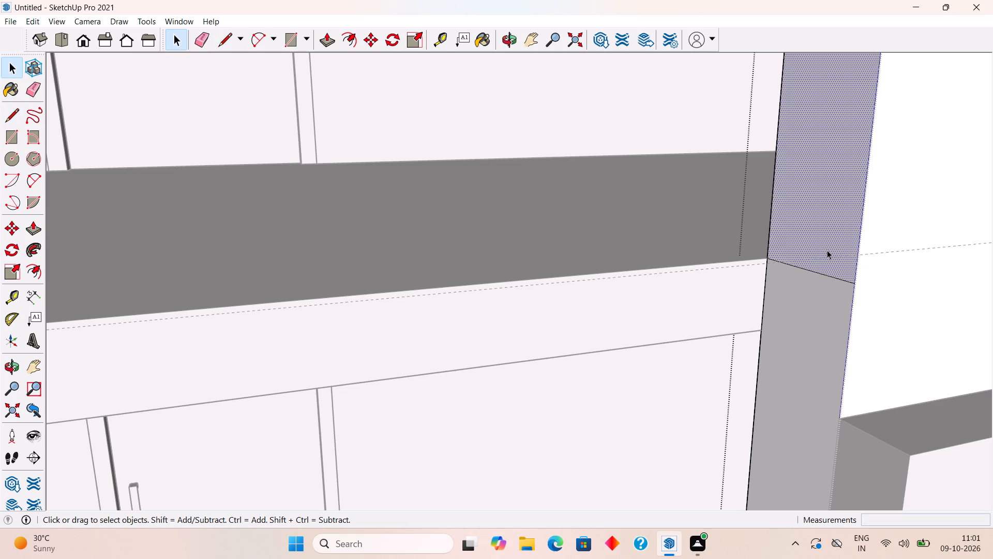
key("p")
left_click(827, 250)
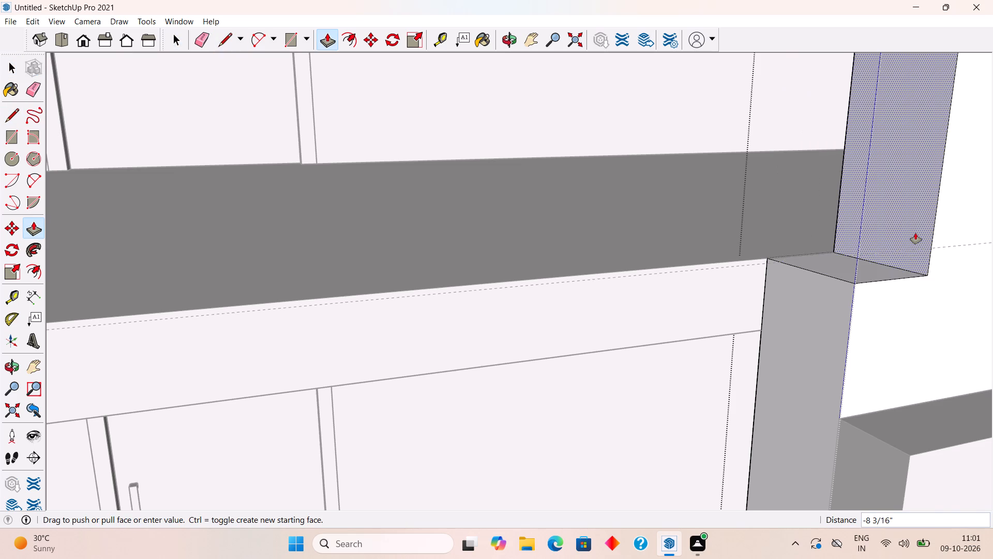
scroll(915, 233, "down", 6)
middle_click_drag(915, 233, 754, 241)
scroll(754, 241, "down", 2)
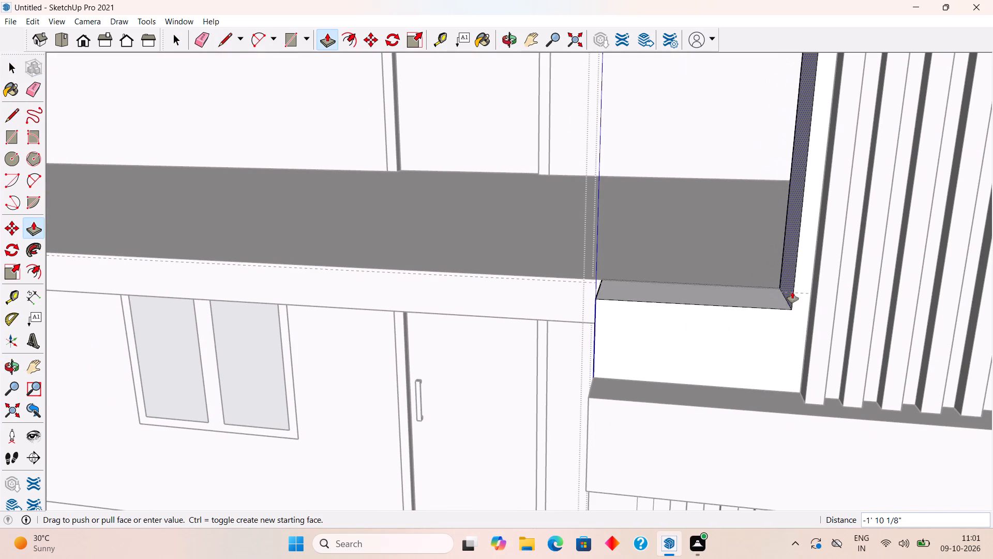
left_click(804, 298)
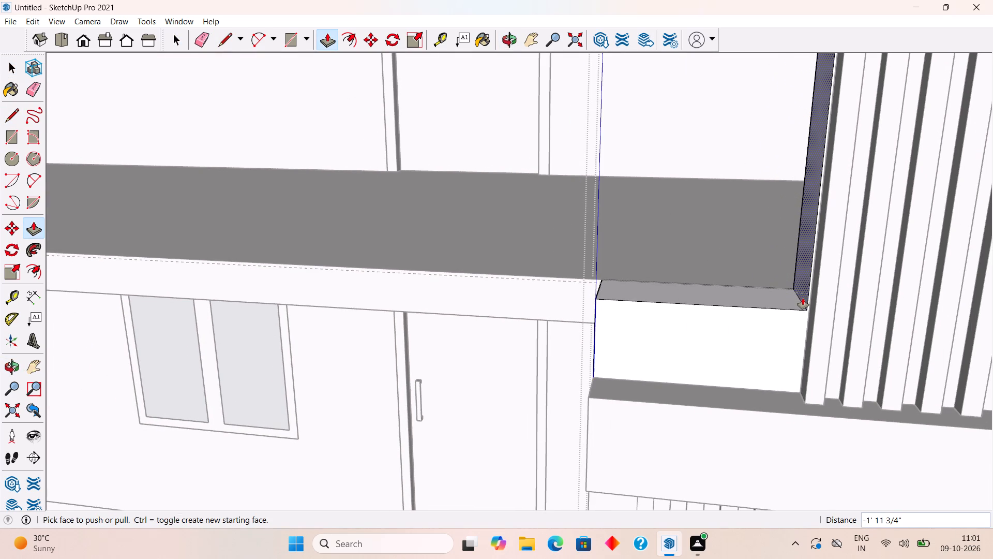
Place a guide 9" in from the side edge on the second tower wall's top face.
key("space")
scroll(802, 297, "down", 17)
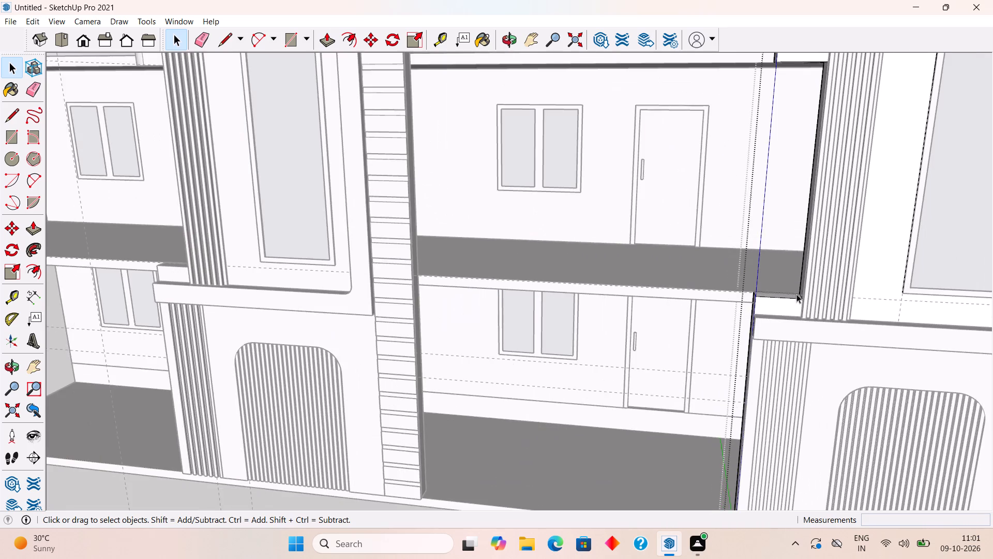
middle_click_drag(796, 314, 779, 348)
scroll(792, 388, "down", 3)
scroll(784, 292, "down", 7)
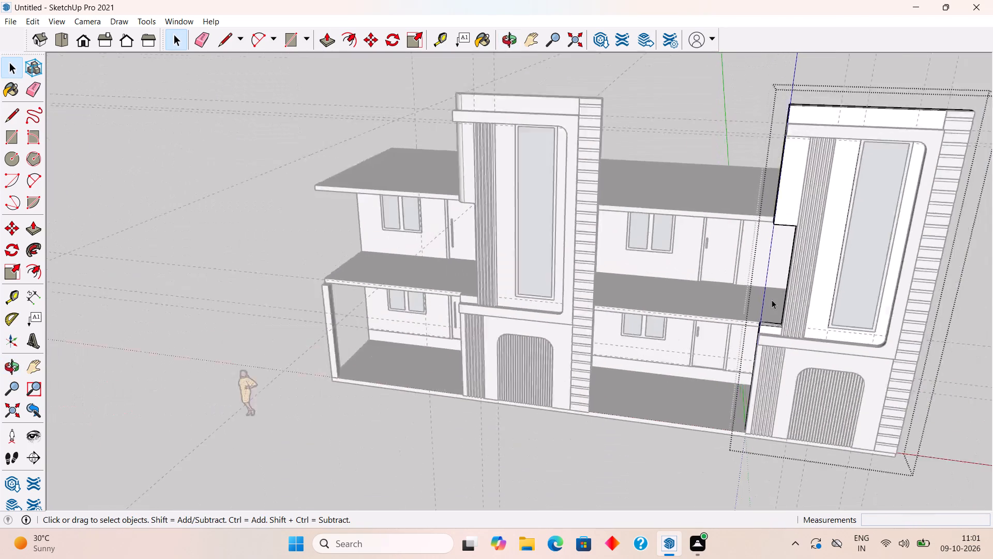
scroll(772, 300, "down", 2)
scroll(802, 126, "up", 9)
middle_click_drag(827, 175, 796, 364)
scroll(786, 403, "up", 3)
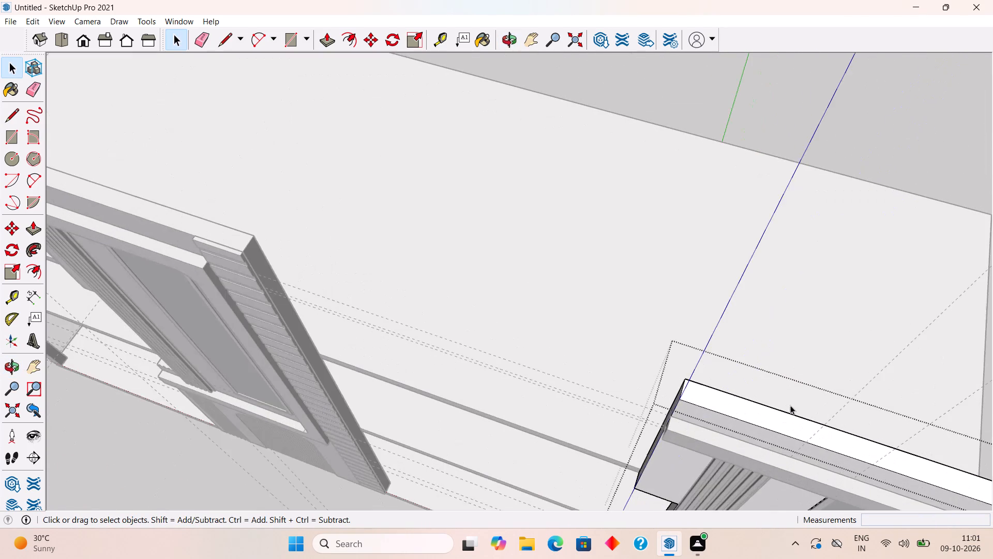
scroll(790, 405, "up", 4)
scroll(793, 273, "down", 13)
scroll(799, 413, "up", 6)
middle_click(799, 413)
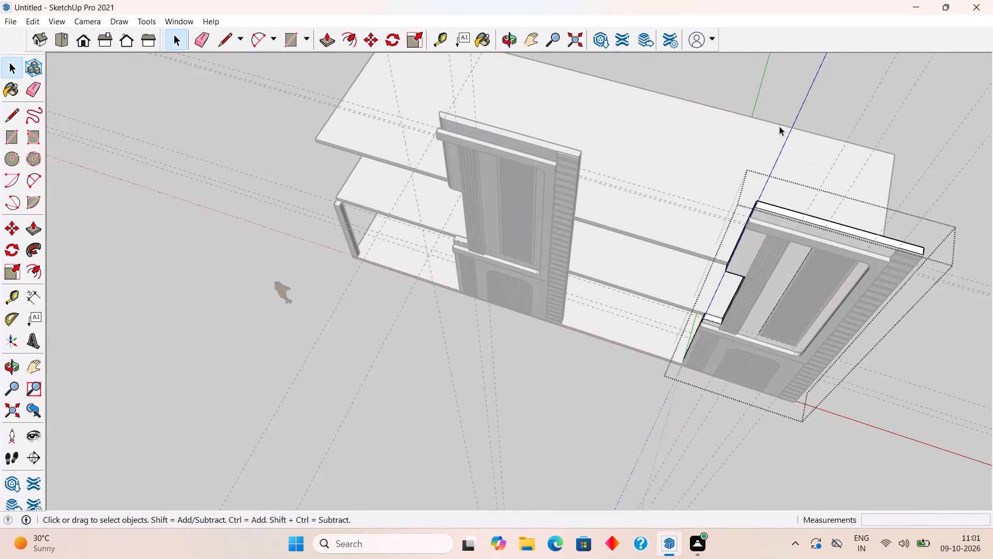
middle_click_drag(779, 126, 758, 195)
scroll(785, 473, "up", 7)
middle_click_drag(775, 150, 663, 168)
scroll(741, 318, "up", 7)
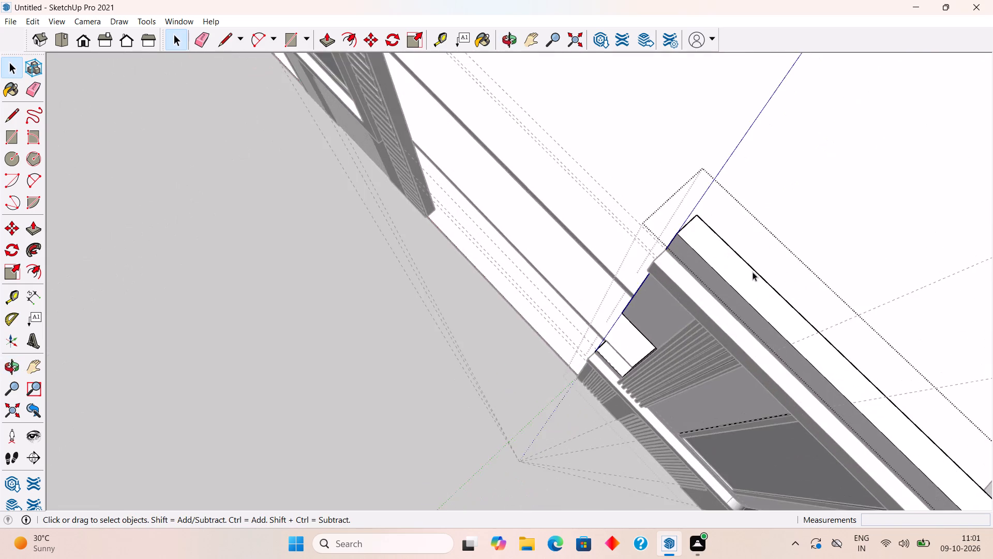
scroll(753, 272, "up", 4)
middle_click_drag(614, 273, 944, 248)
middle_click_drag(658, 313, 709, 319)
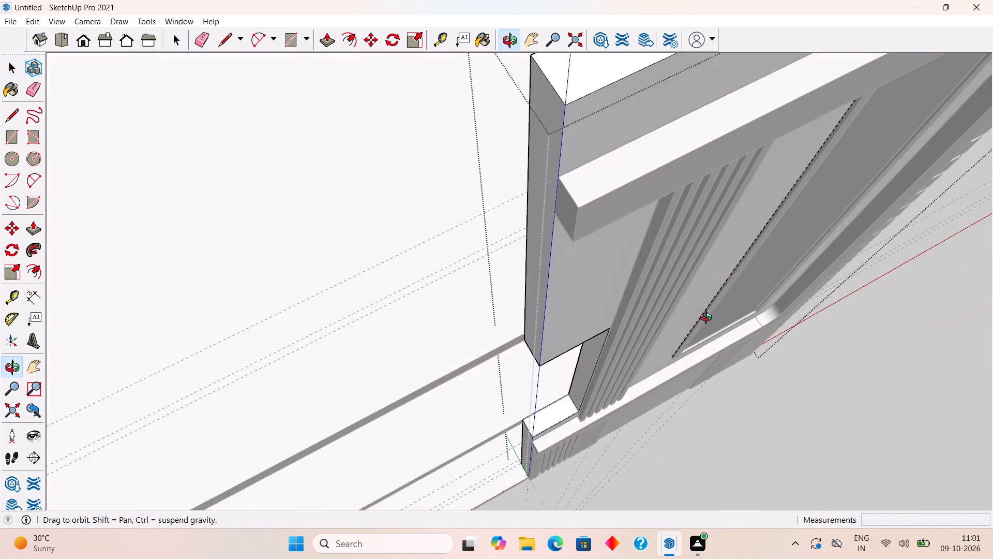
middle_click_drag(709, 319, 695, 325)
left_click(576, 189)
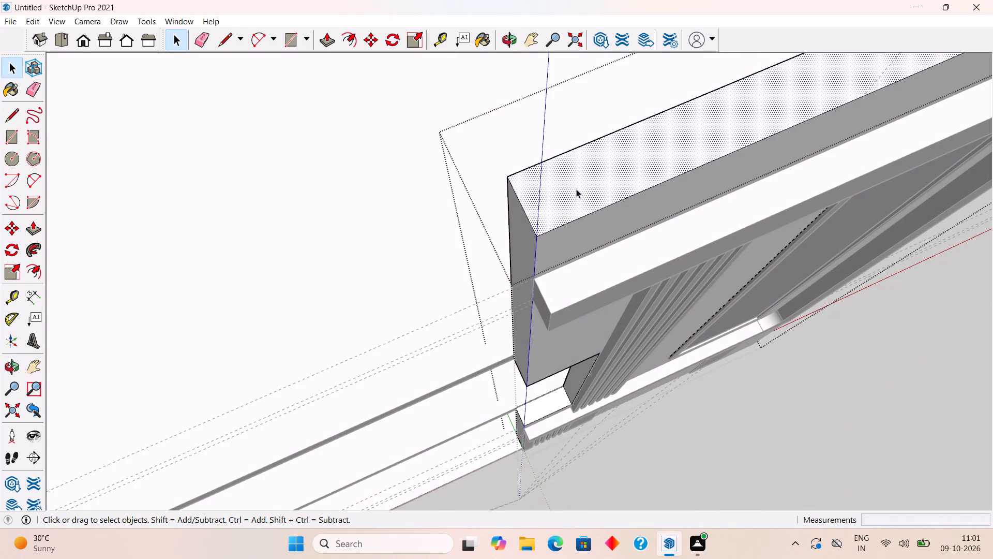
key("t")
left_click(530, 217)
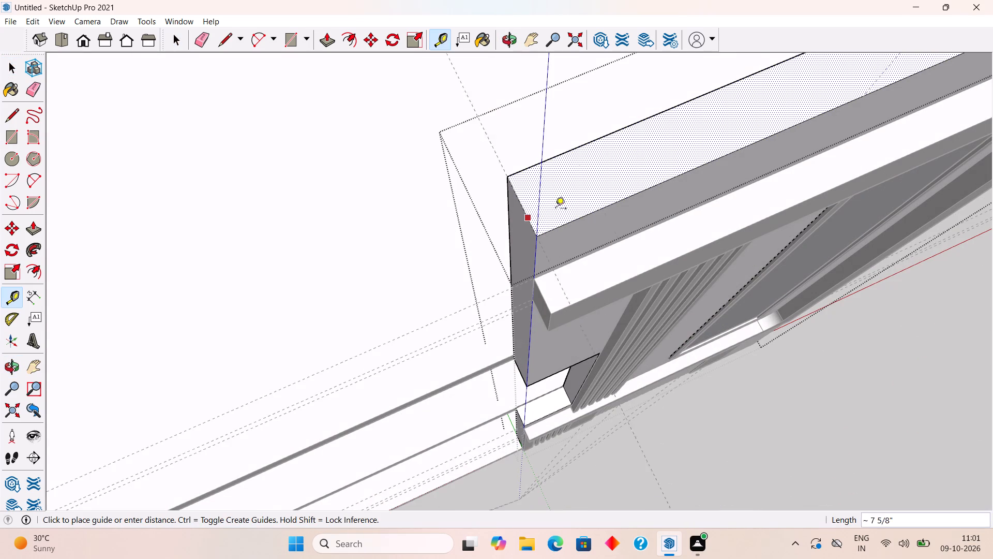
type("9\"")
key("Return")
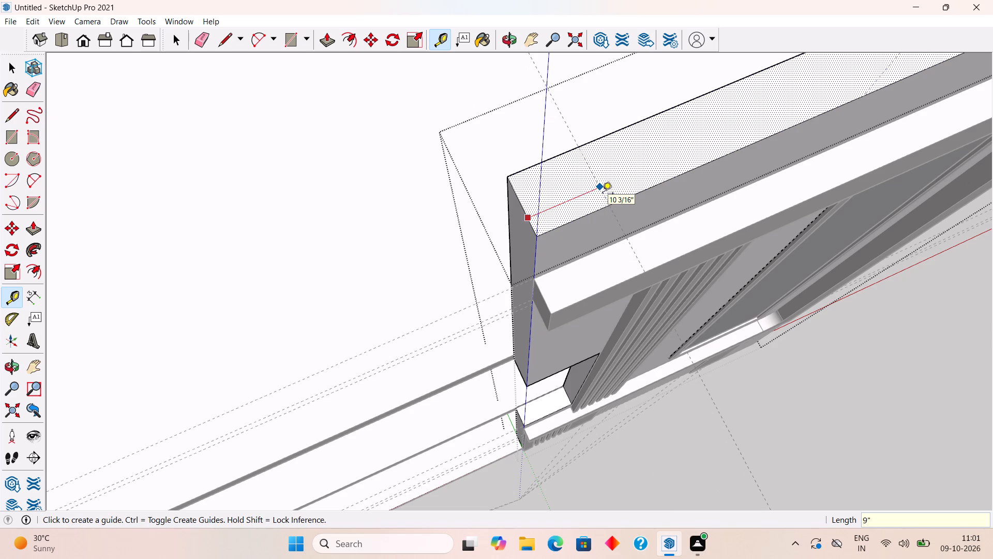
key("space")
Draw an arc with about 2 5/8" bulge on the top face, from the back side corner to the guide at the front edge.
type("a")
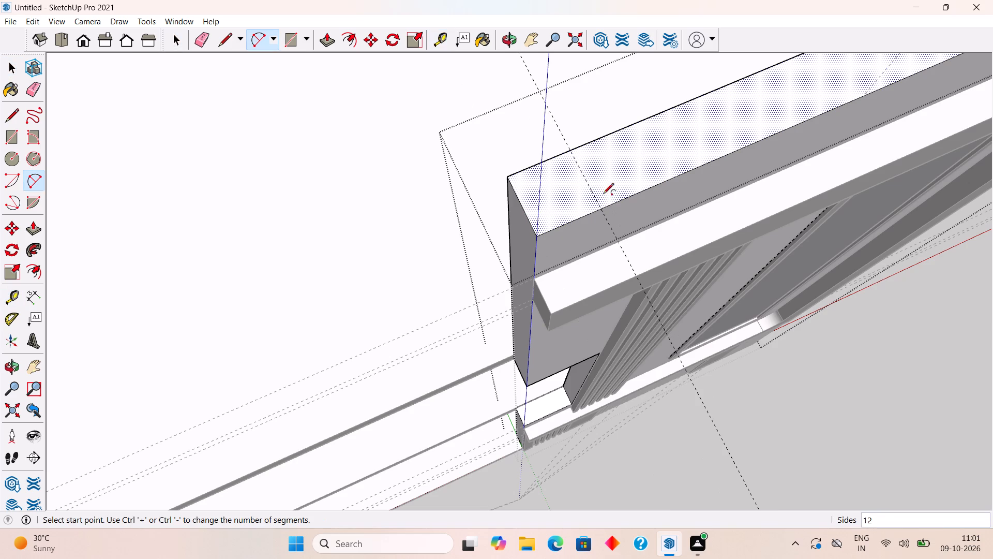
left_click(511, 176)
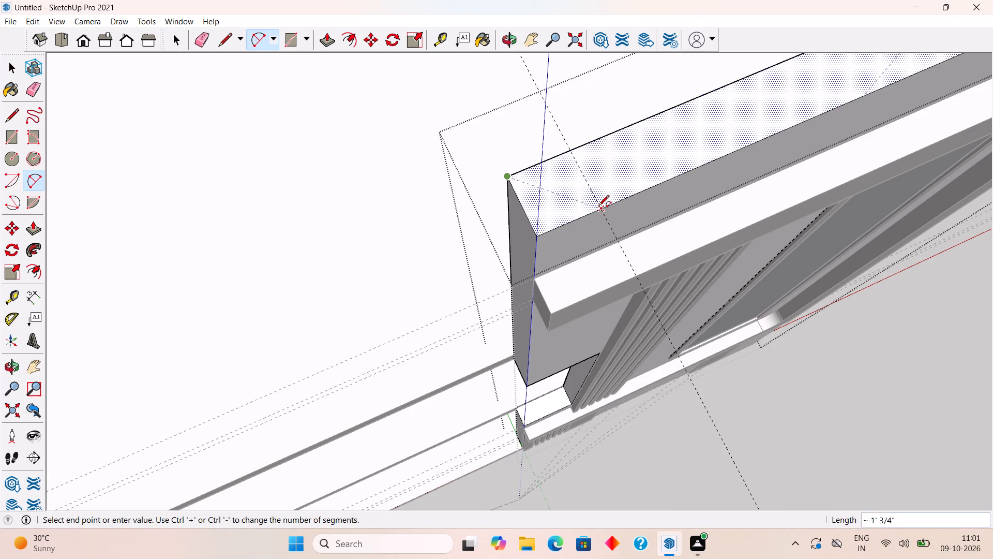
left_click(598, 207)
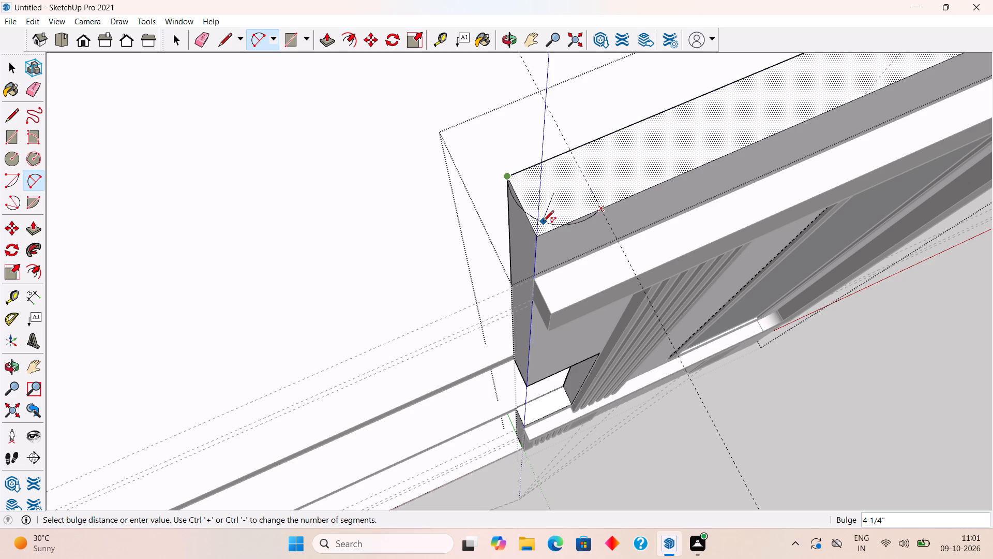
scroll(545, 218, "up", 4)
middle_click_drag(541, 218, 446, 201)
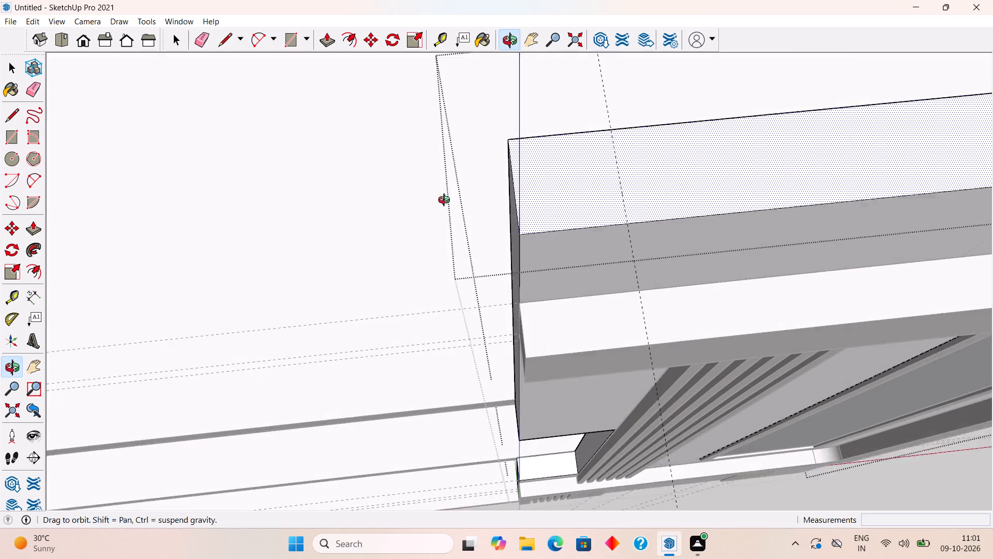
middle_click_drag(446, 201, 438, 200)
left_click(528, 182)
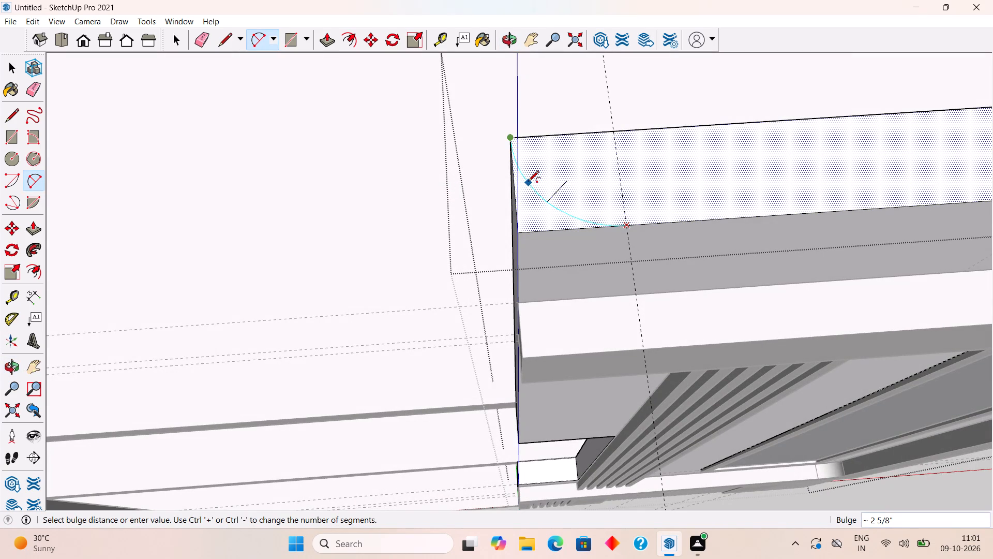
key("space")
Push the corner sliver outside the arc down 10' 6" to the notch, rounding the second tower's corner, and leave the group.
type("p")
key("space")
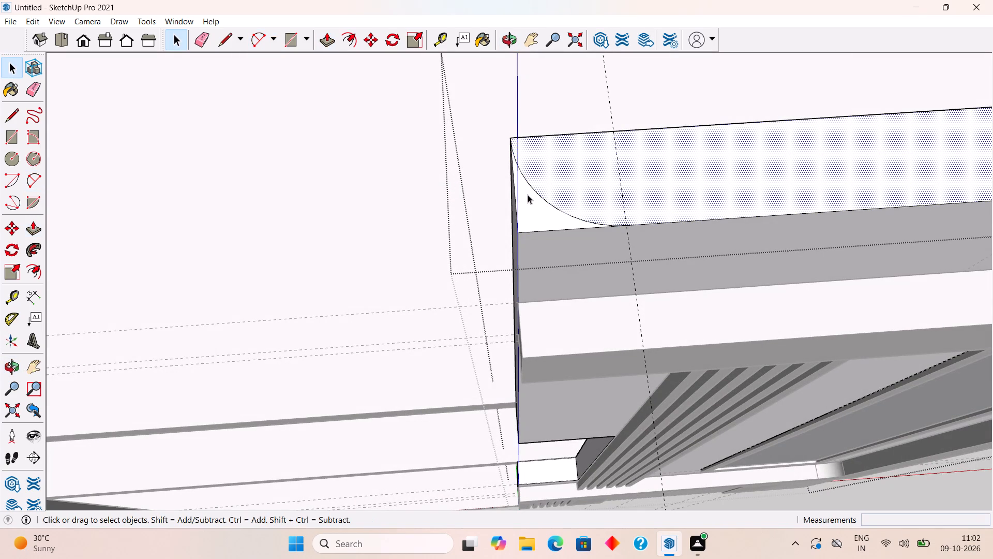
left_click(528, 195)
key("p")
left_click(528, 195)
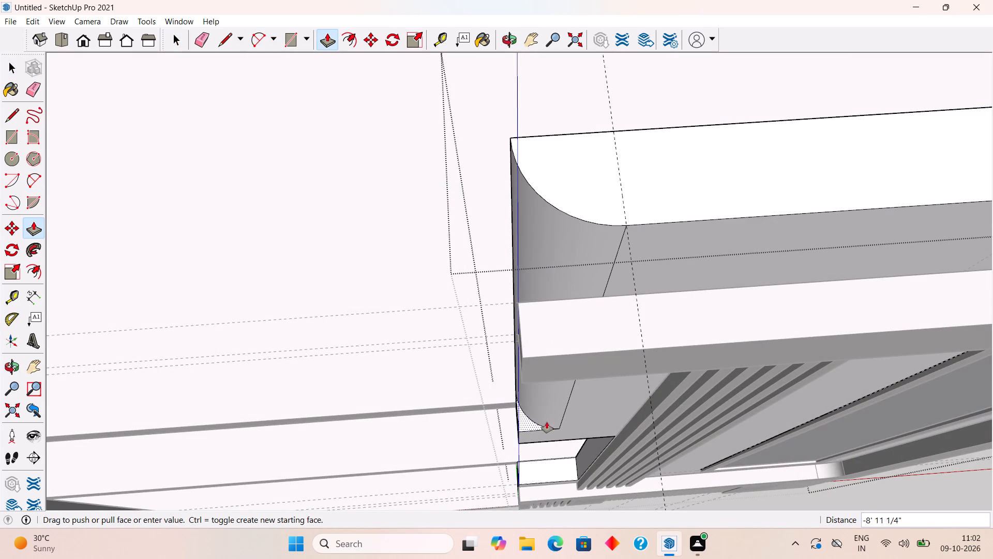
left_click(545, 442)
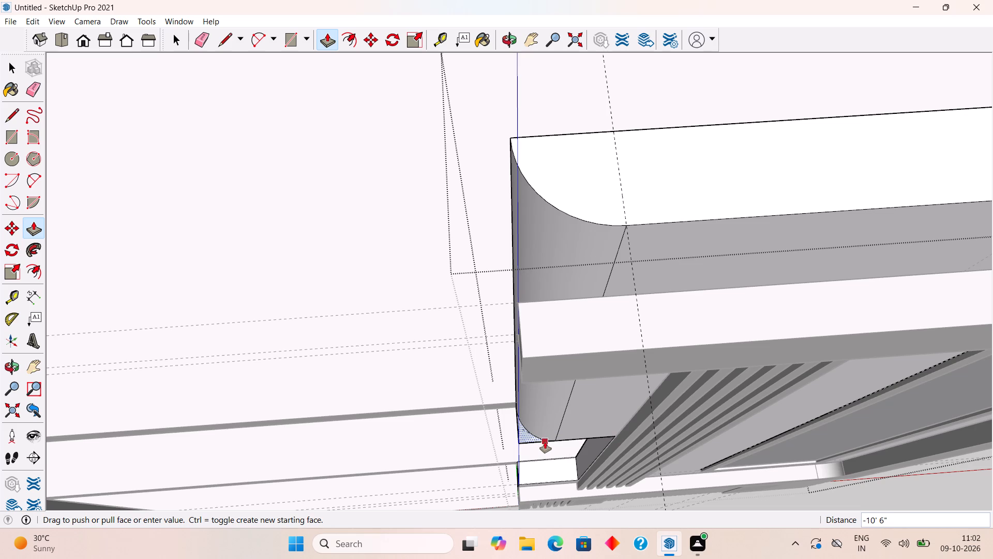
key("space")
scroll(545, 442, "down", 11)
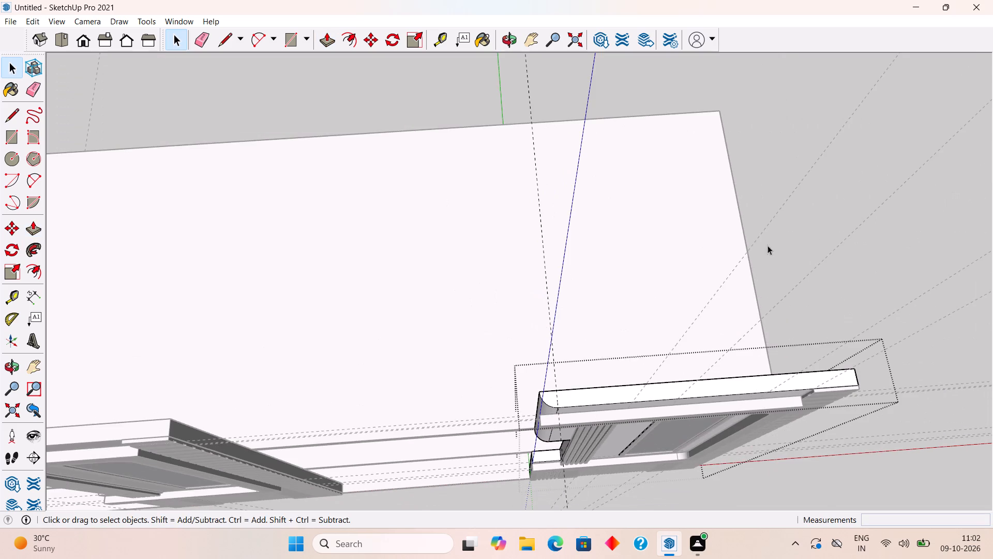
left_click(811, 210)
Examine the whole facade from several angles, comparing the rounded corners and side notches of both towers.
middle_click_drag(735, 420, 734, 265)
scroll(734, 265, "down", 7)
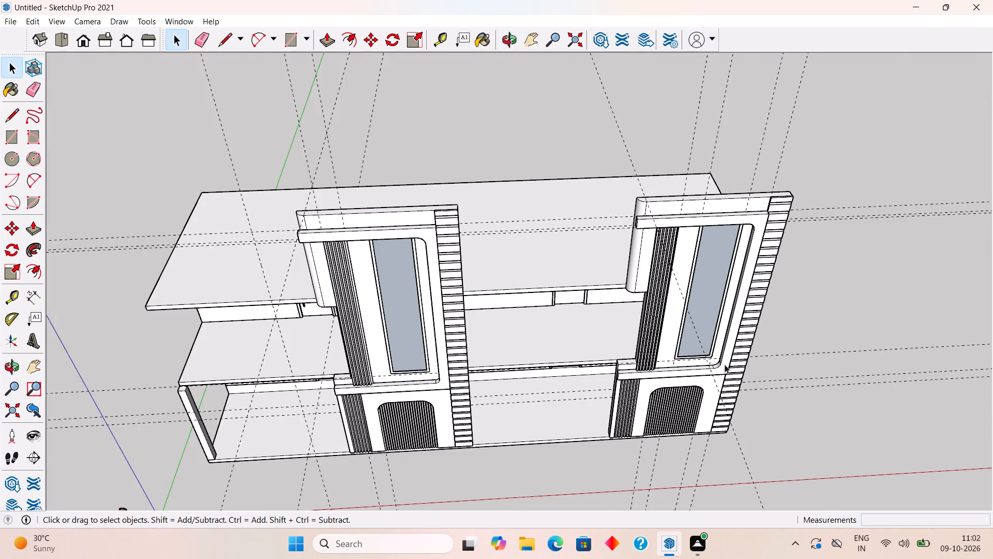
middle_click_drag(730, 362, 916, 287)
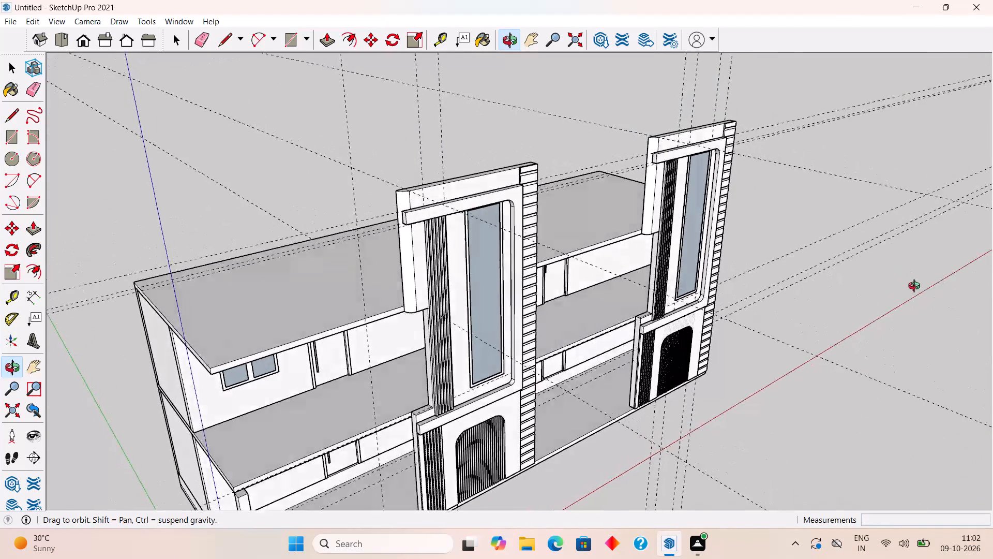
middle_click_drag(916, 287, 702, 222)
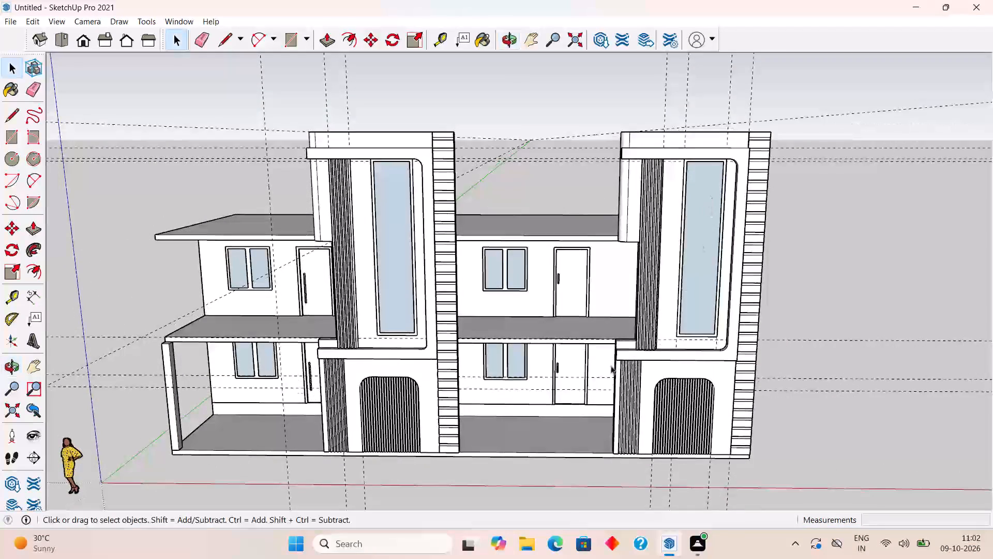
scroll(189, 489, "up", 4)
middle_click_drag(227, 465, 347, 416)
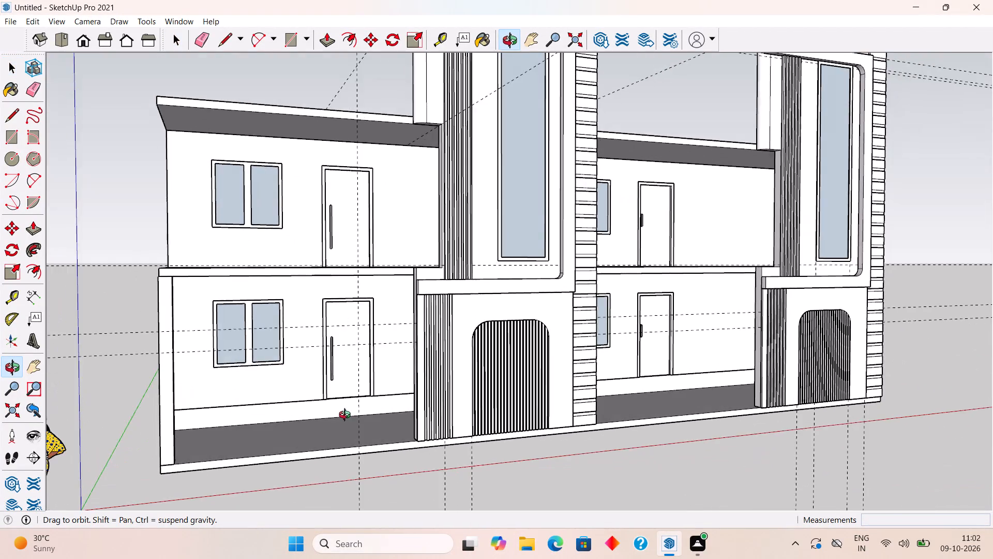
middle_click_drag(347, 416, 355, 473)
scroll(355, 473, "up", 1)
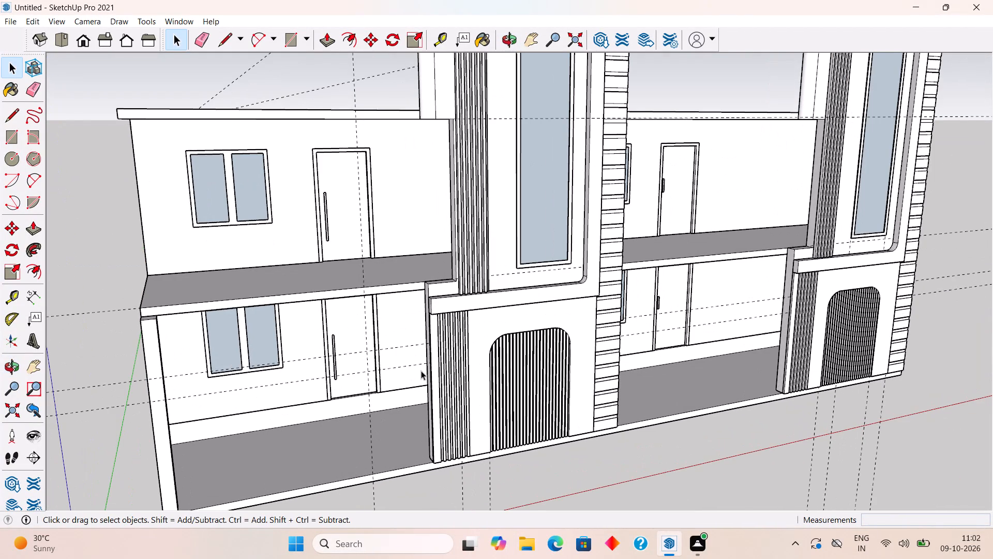
scroll(421, 371, "down", 4)
middle_click_drag(421, 371, 333, 339)
scroll(333, 339, "down", 3)
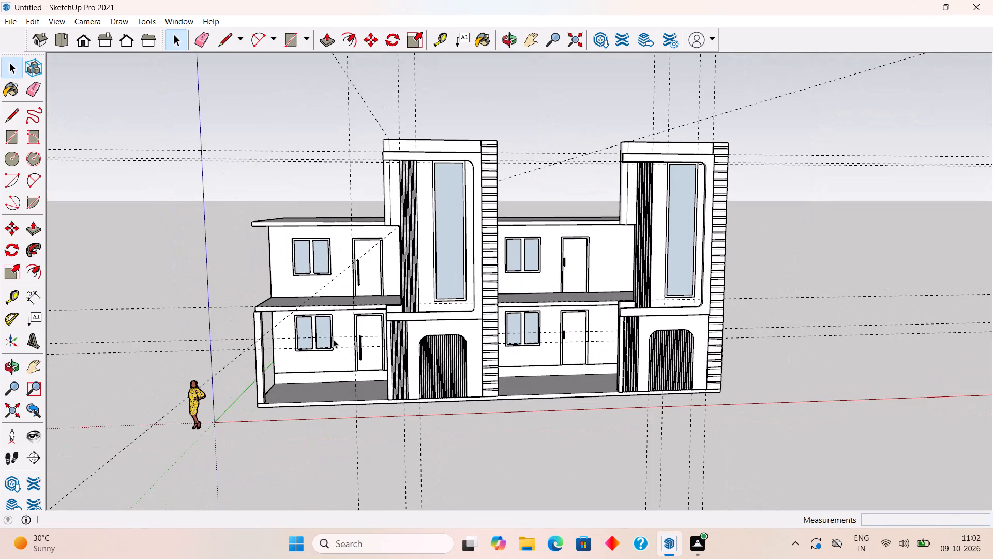
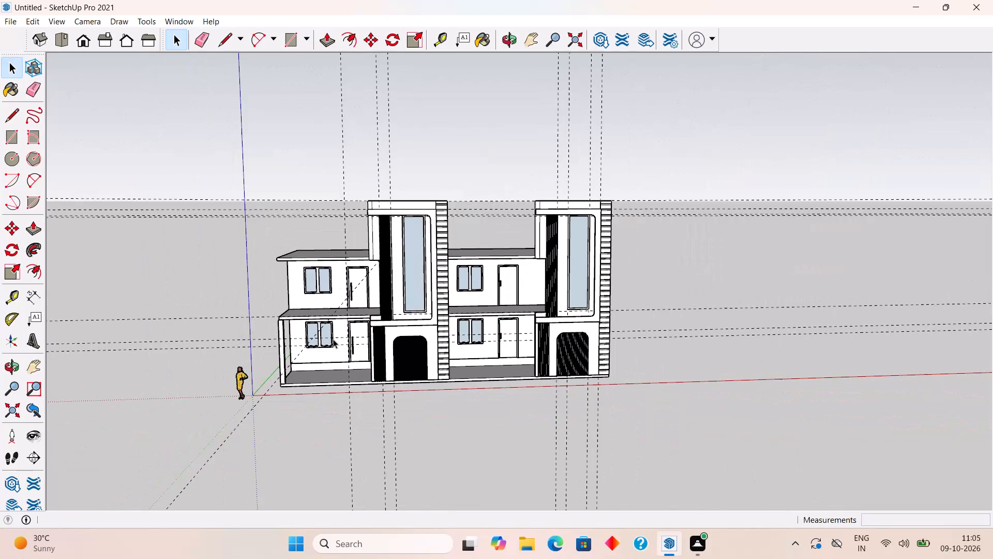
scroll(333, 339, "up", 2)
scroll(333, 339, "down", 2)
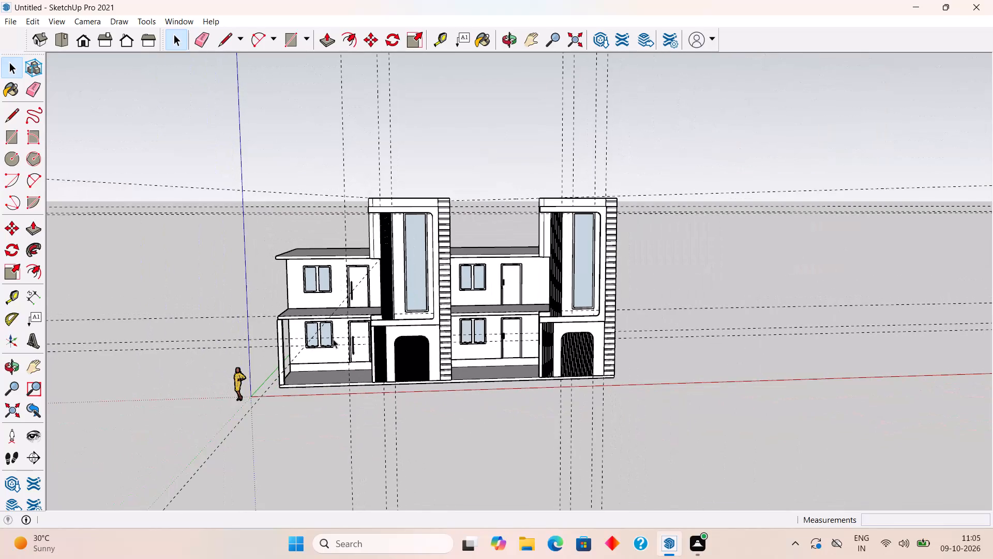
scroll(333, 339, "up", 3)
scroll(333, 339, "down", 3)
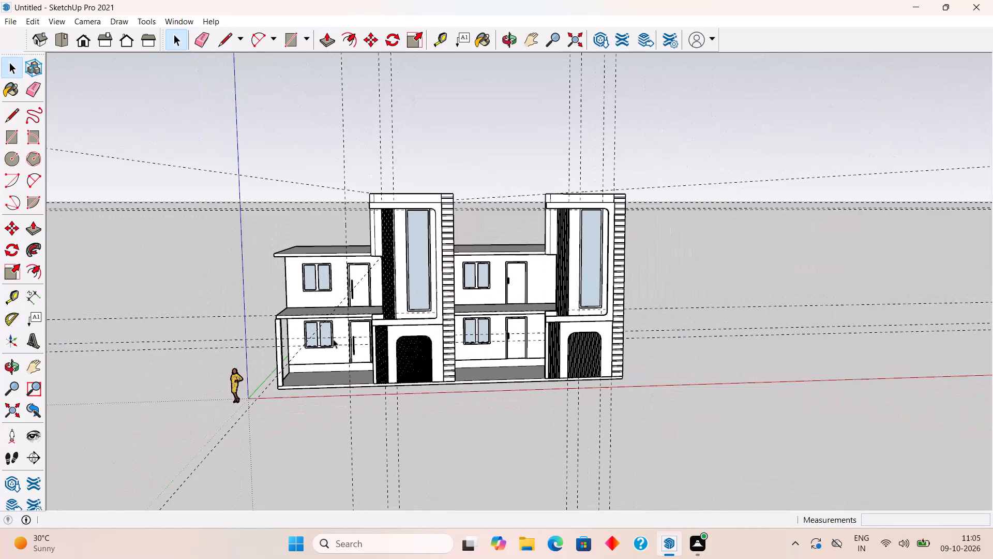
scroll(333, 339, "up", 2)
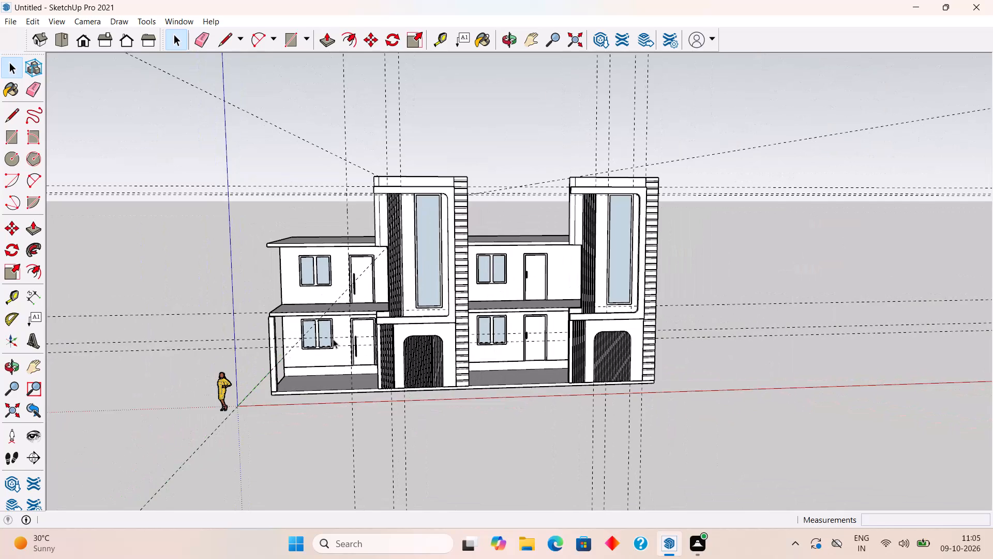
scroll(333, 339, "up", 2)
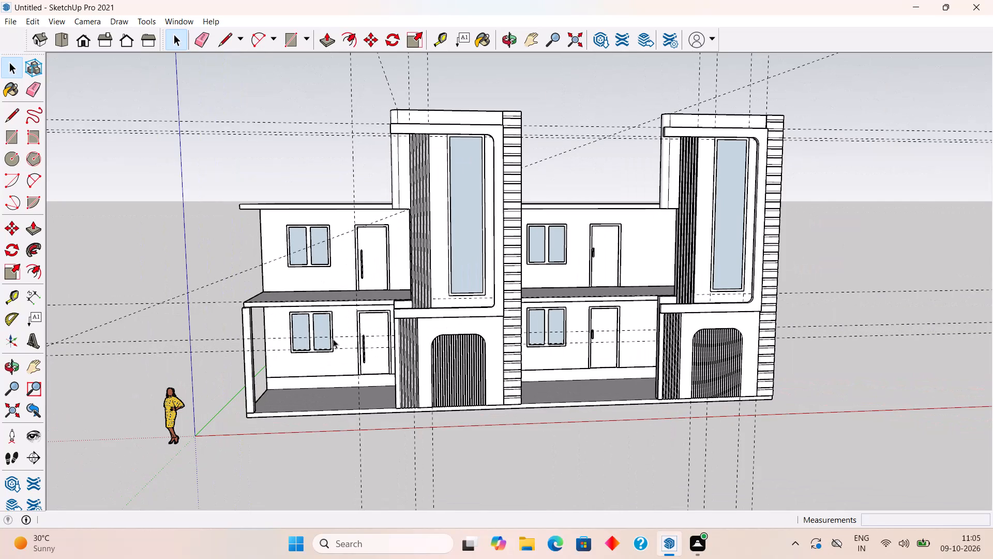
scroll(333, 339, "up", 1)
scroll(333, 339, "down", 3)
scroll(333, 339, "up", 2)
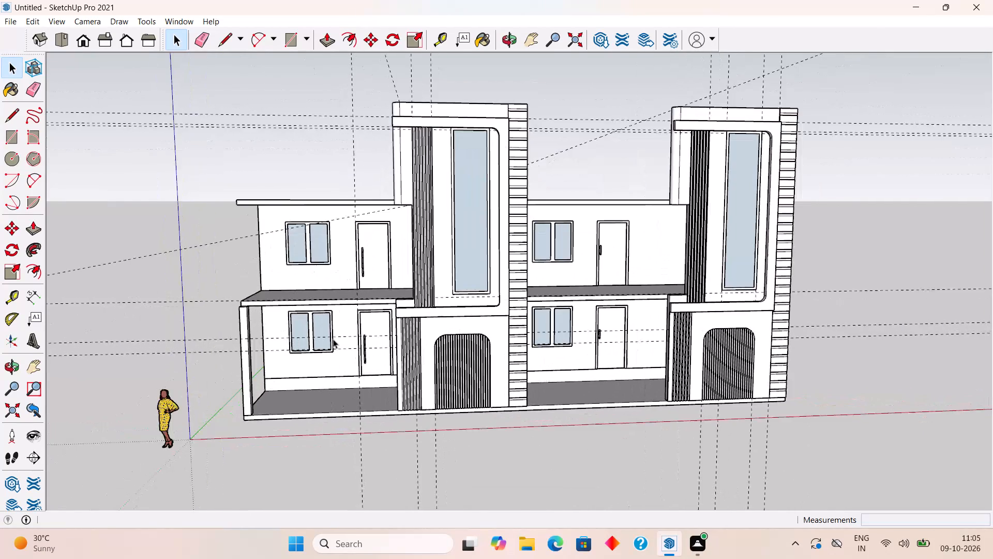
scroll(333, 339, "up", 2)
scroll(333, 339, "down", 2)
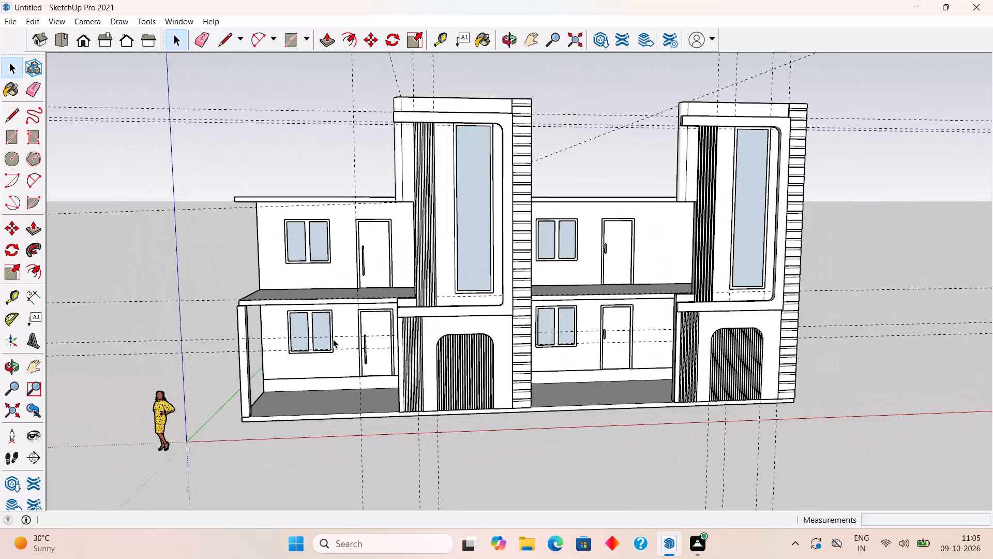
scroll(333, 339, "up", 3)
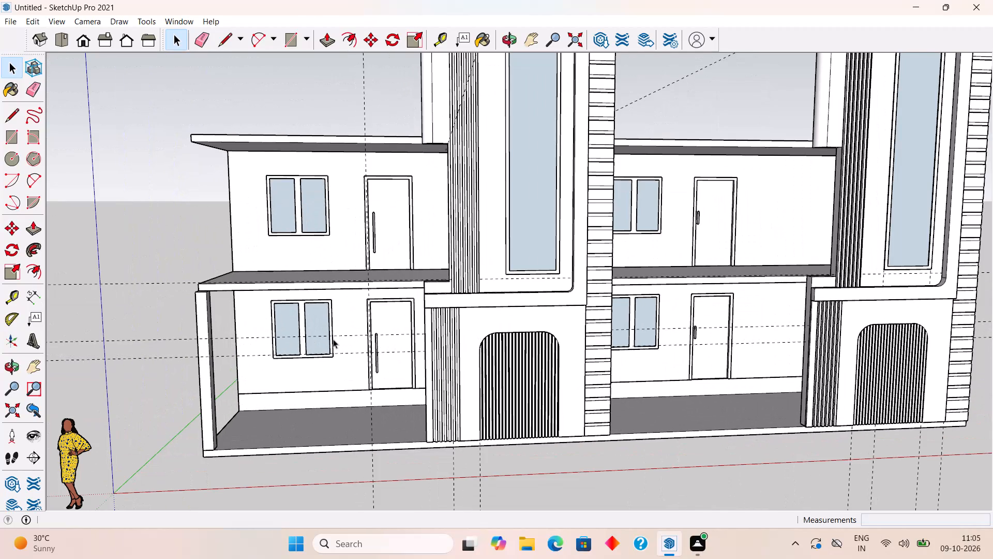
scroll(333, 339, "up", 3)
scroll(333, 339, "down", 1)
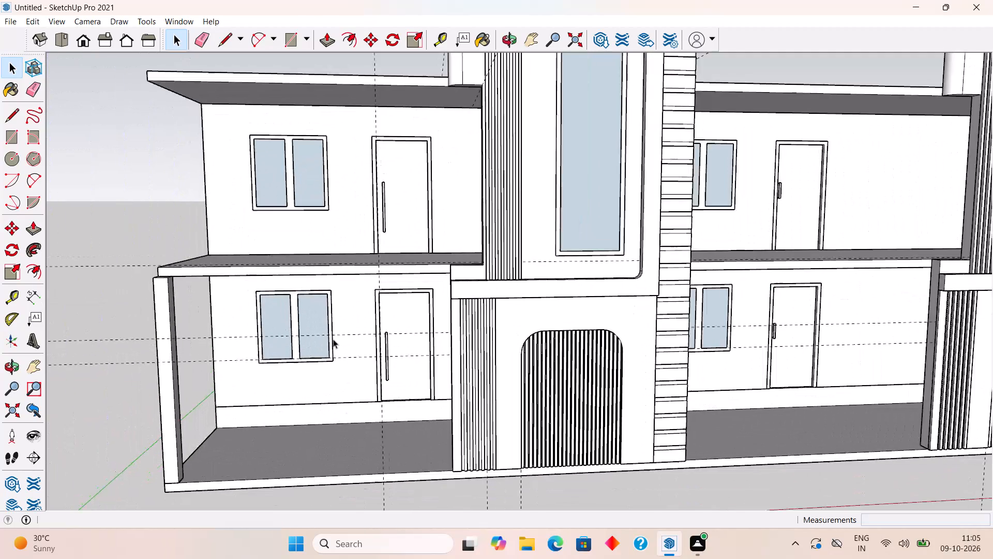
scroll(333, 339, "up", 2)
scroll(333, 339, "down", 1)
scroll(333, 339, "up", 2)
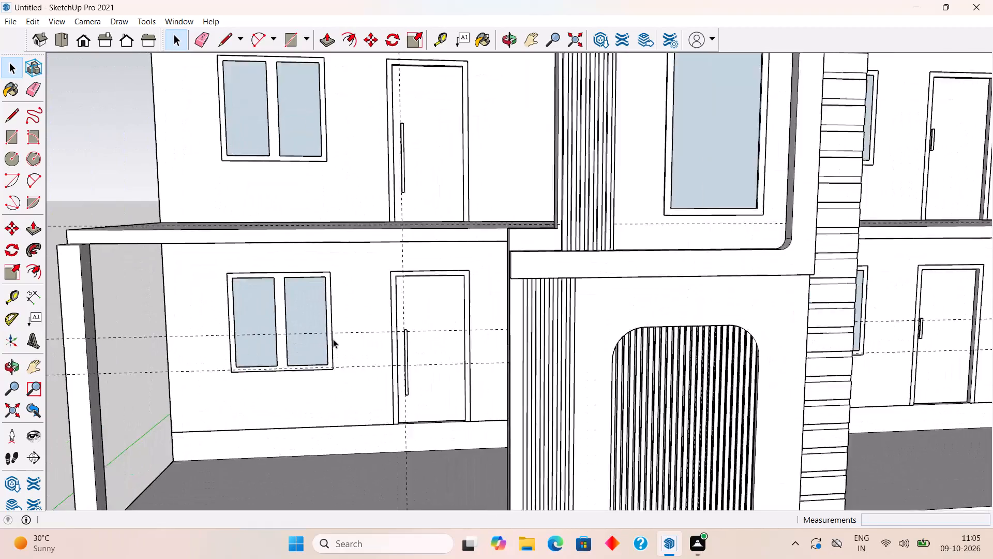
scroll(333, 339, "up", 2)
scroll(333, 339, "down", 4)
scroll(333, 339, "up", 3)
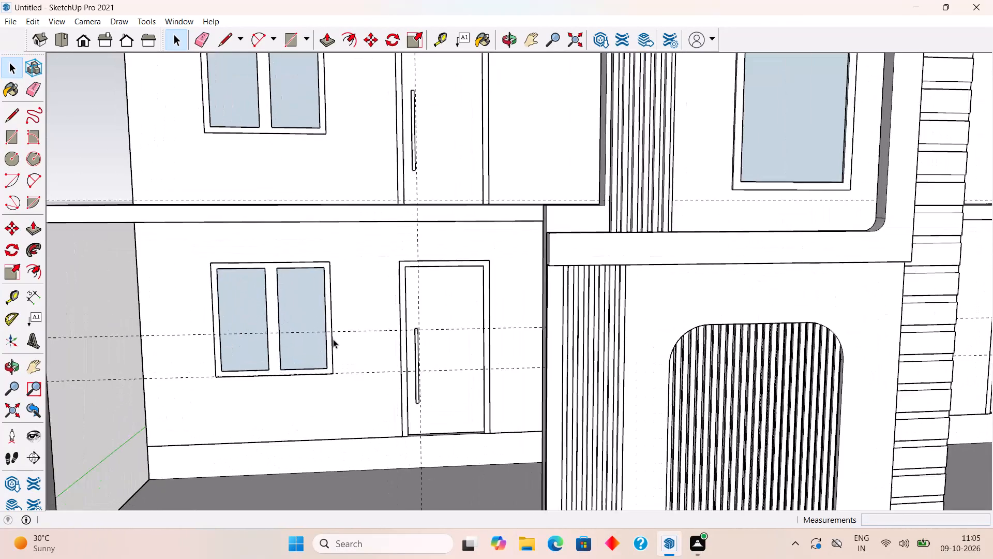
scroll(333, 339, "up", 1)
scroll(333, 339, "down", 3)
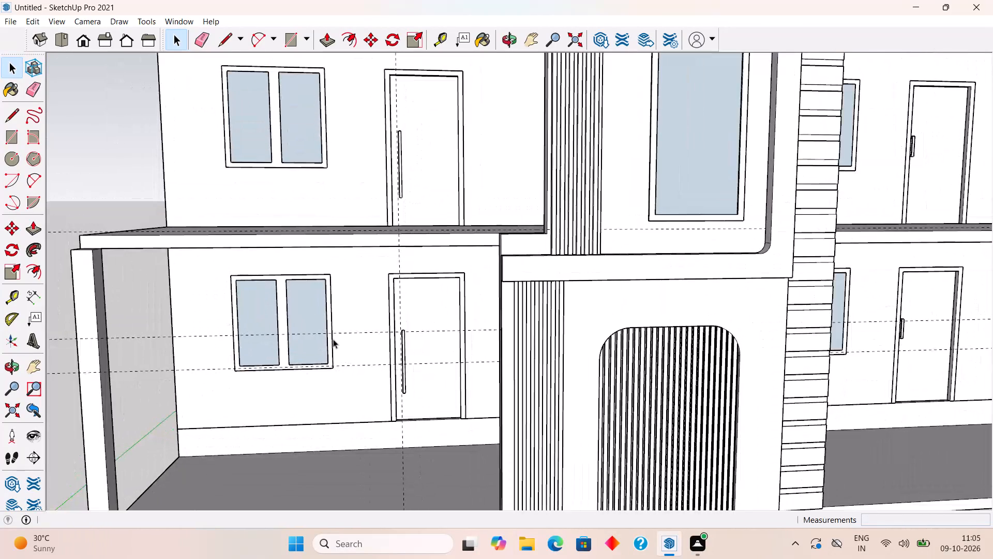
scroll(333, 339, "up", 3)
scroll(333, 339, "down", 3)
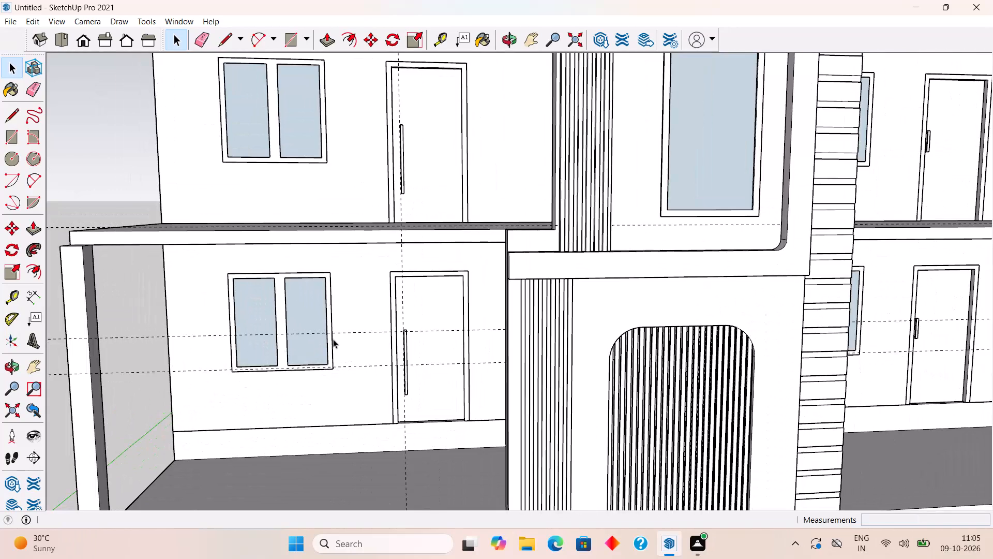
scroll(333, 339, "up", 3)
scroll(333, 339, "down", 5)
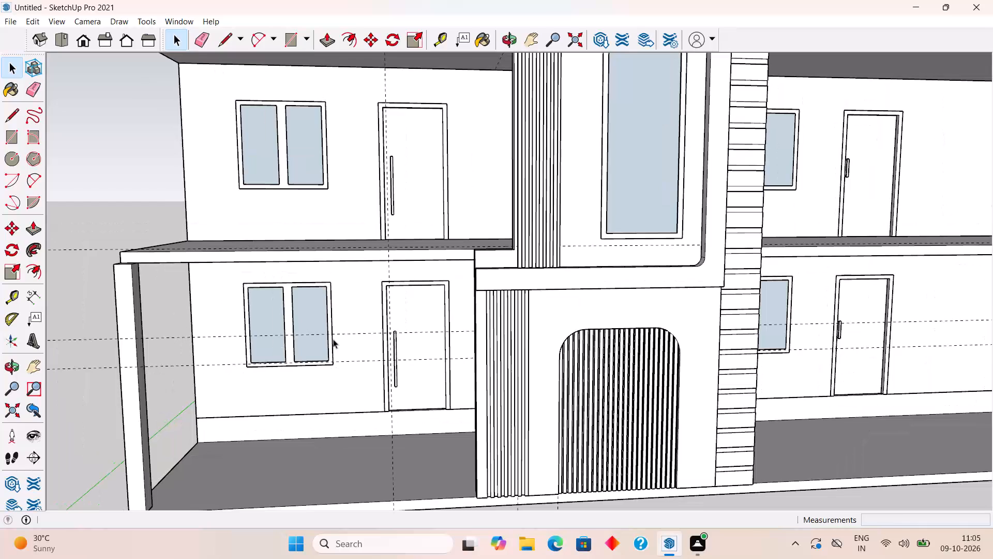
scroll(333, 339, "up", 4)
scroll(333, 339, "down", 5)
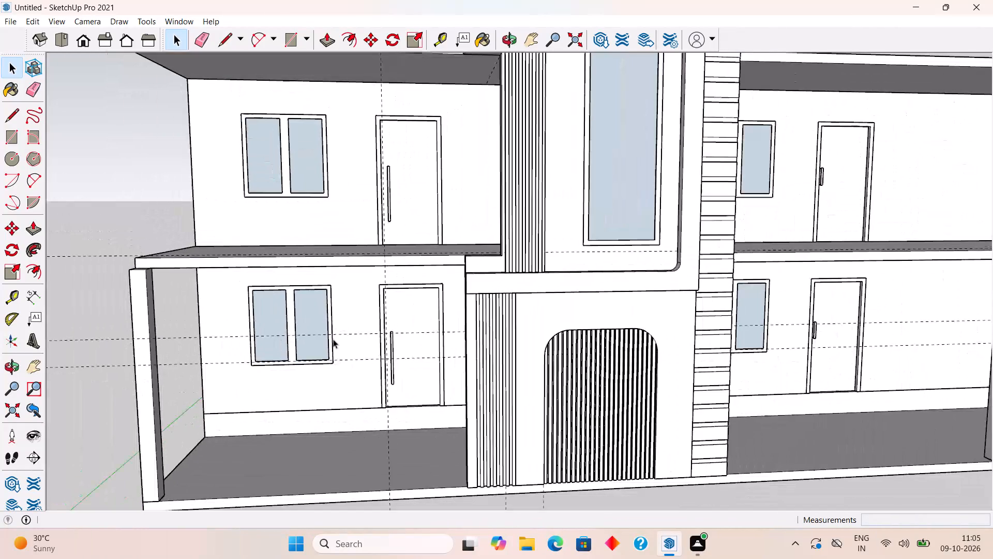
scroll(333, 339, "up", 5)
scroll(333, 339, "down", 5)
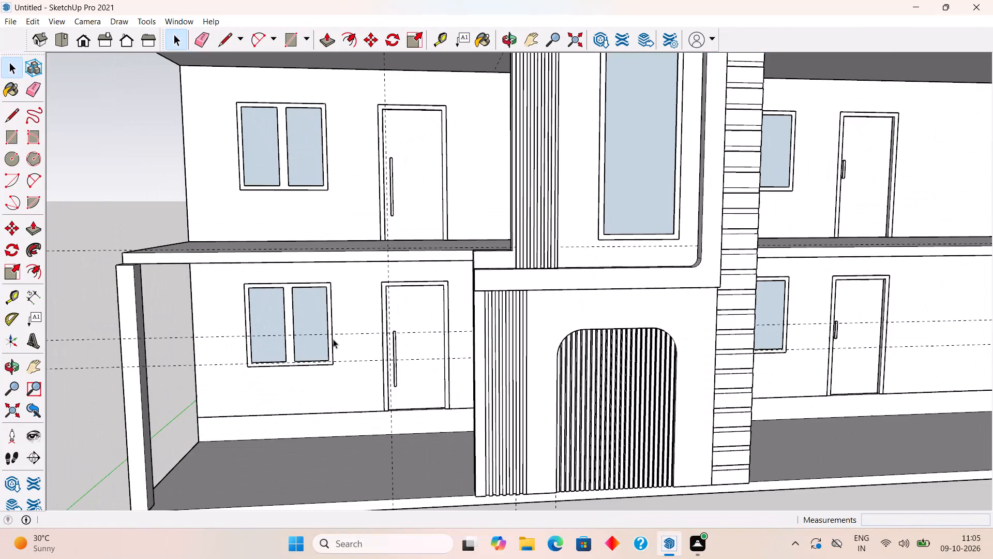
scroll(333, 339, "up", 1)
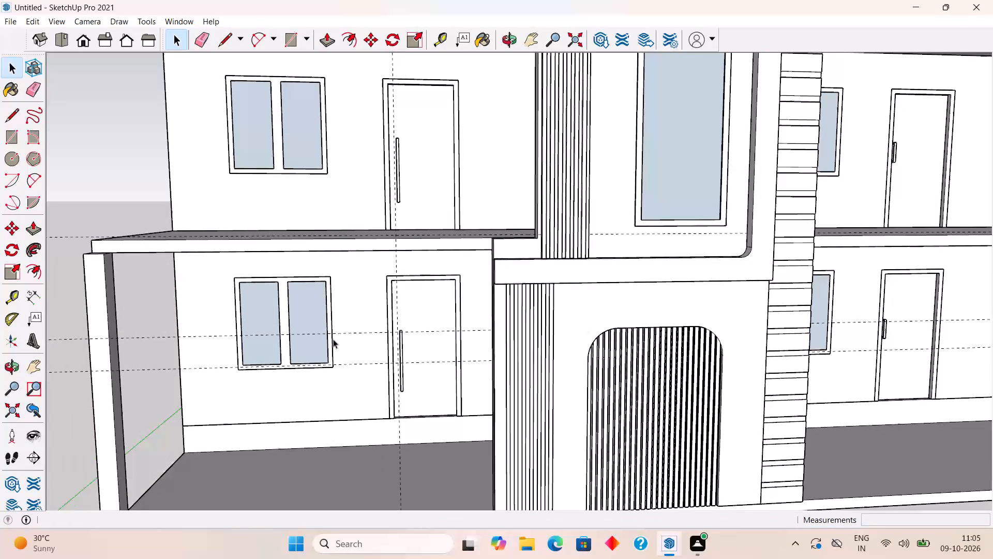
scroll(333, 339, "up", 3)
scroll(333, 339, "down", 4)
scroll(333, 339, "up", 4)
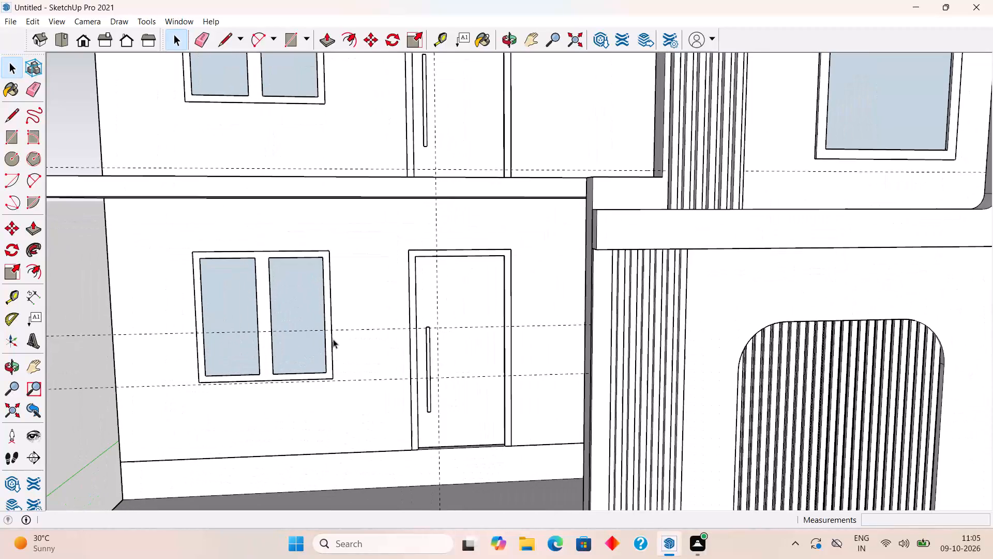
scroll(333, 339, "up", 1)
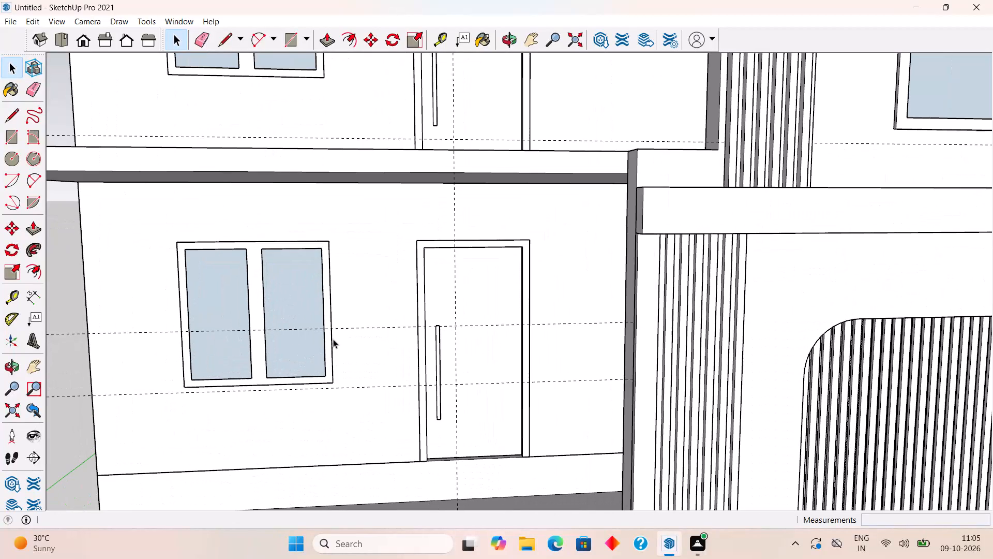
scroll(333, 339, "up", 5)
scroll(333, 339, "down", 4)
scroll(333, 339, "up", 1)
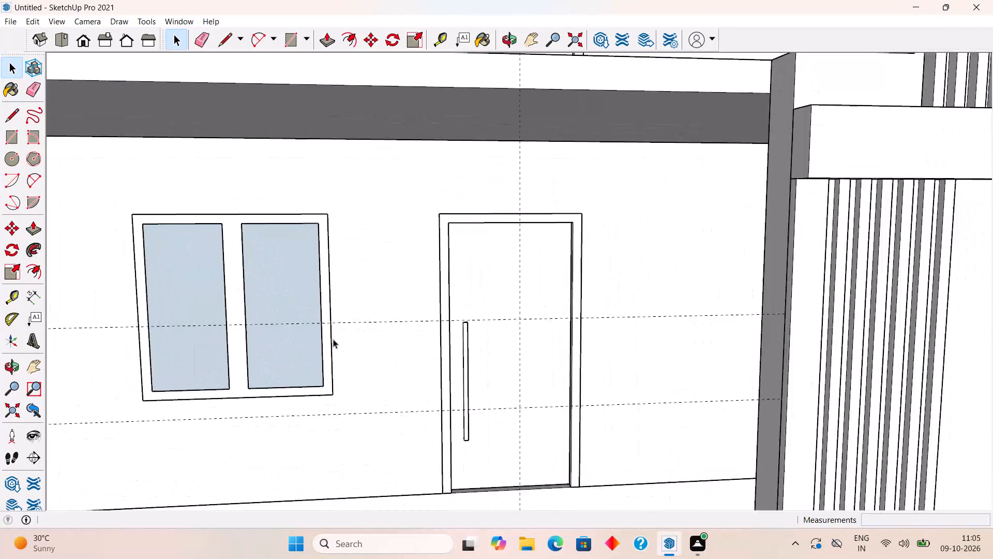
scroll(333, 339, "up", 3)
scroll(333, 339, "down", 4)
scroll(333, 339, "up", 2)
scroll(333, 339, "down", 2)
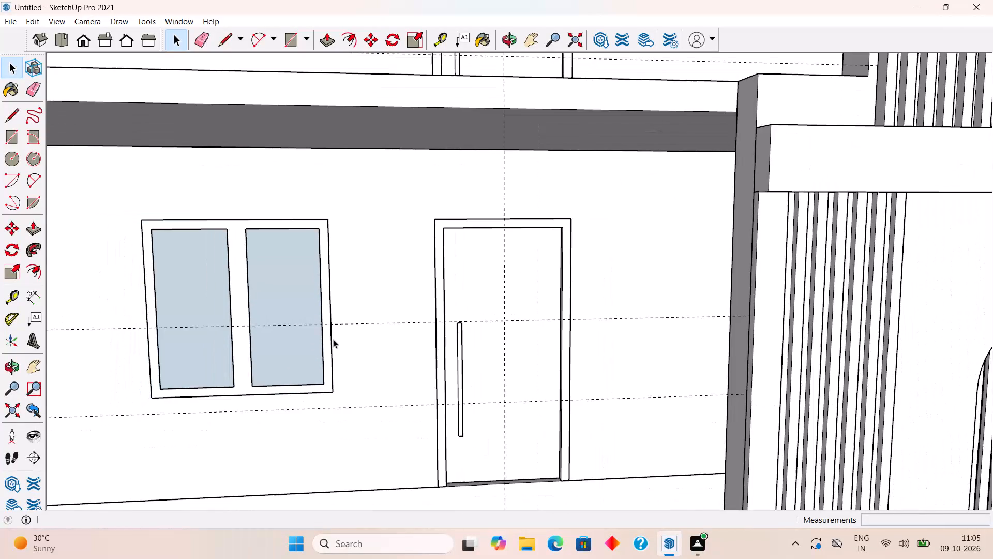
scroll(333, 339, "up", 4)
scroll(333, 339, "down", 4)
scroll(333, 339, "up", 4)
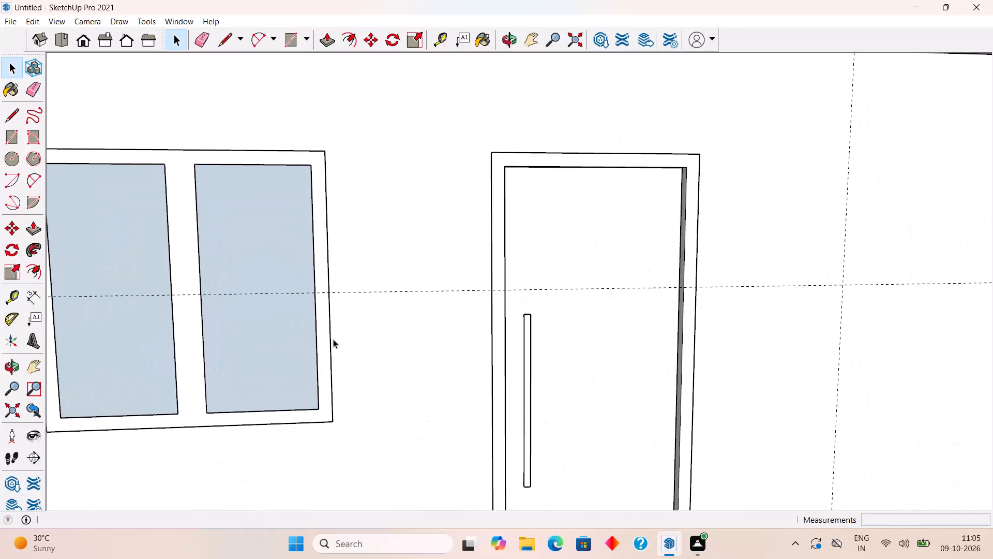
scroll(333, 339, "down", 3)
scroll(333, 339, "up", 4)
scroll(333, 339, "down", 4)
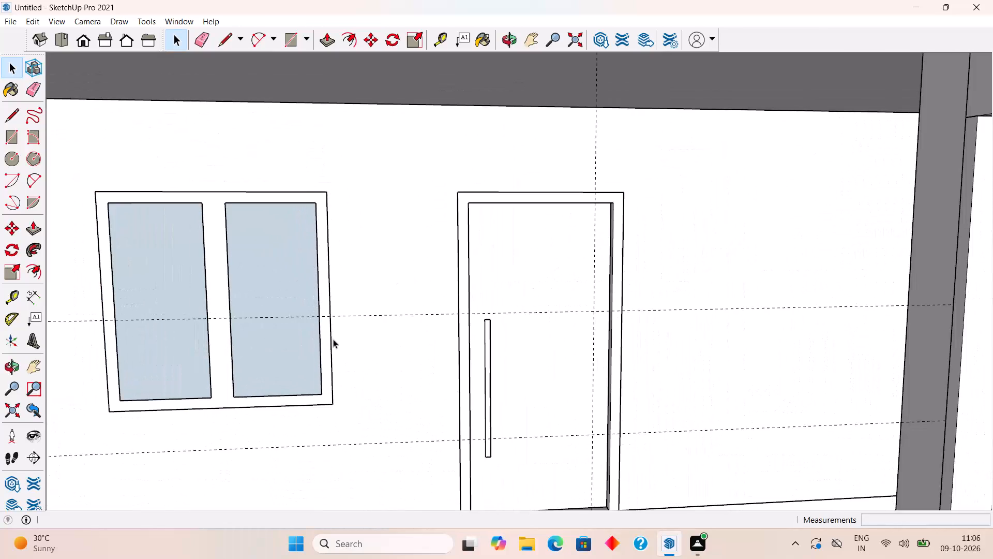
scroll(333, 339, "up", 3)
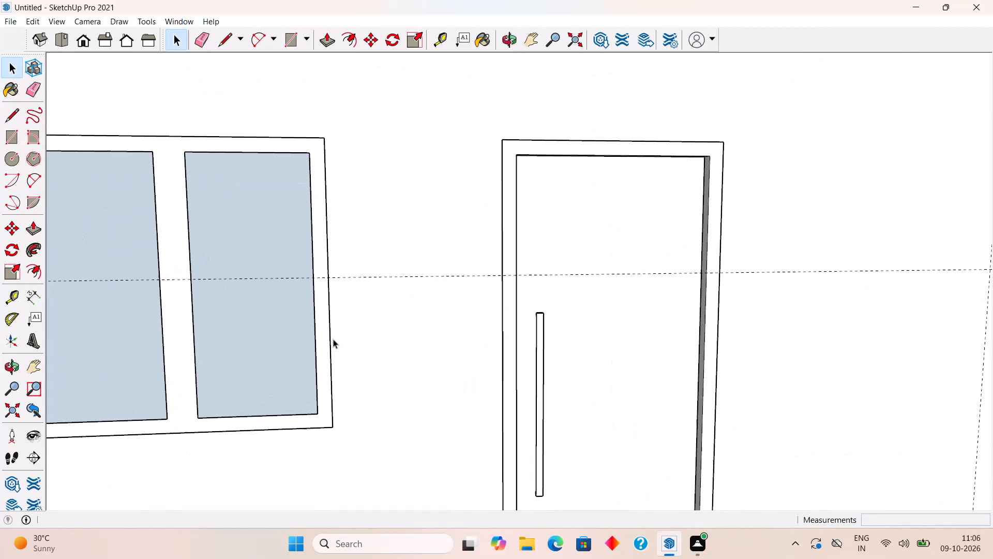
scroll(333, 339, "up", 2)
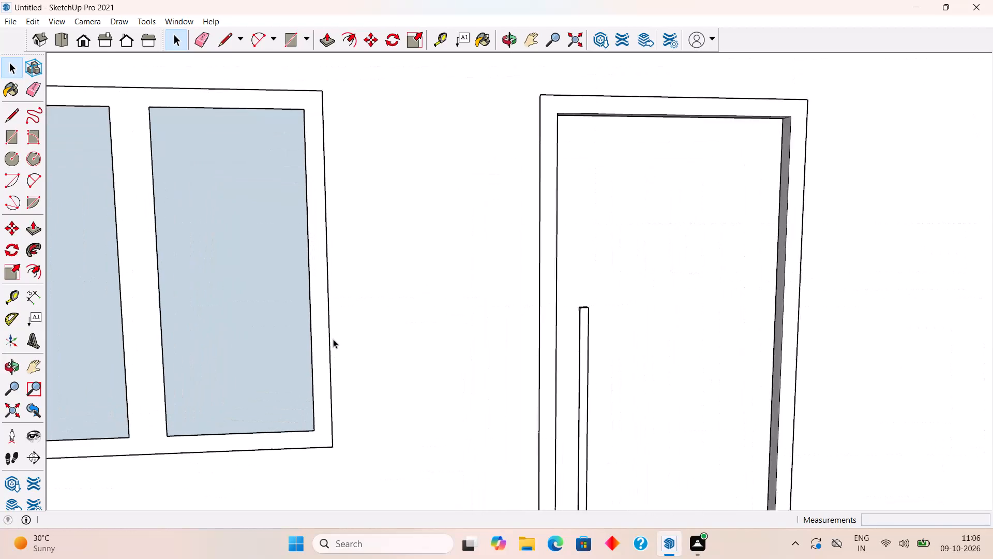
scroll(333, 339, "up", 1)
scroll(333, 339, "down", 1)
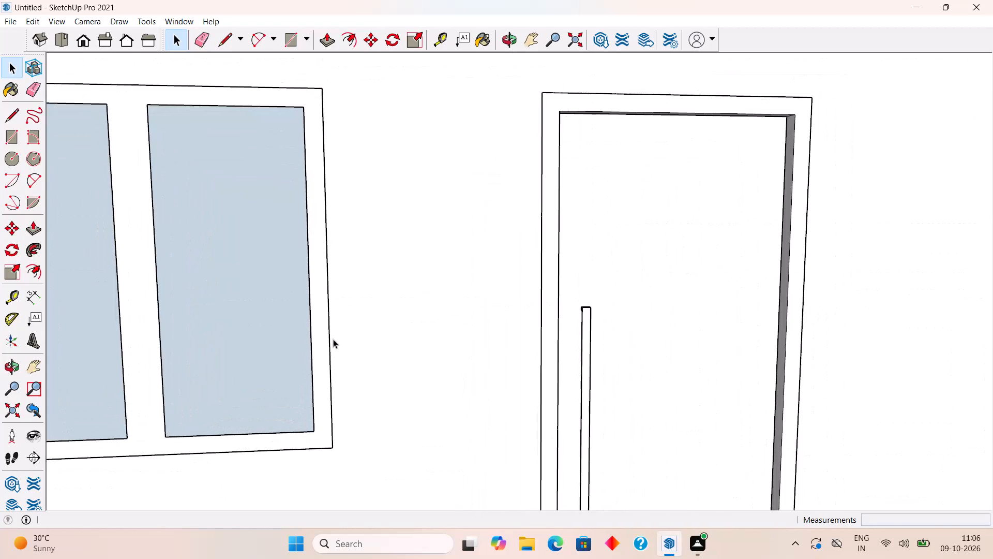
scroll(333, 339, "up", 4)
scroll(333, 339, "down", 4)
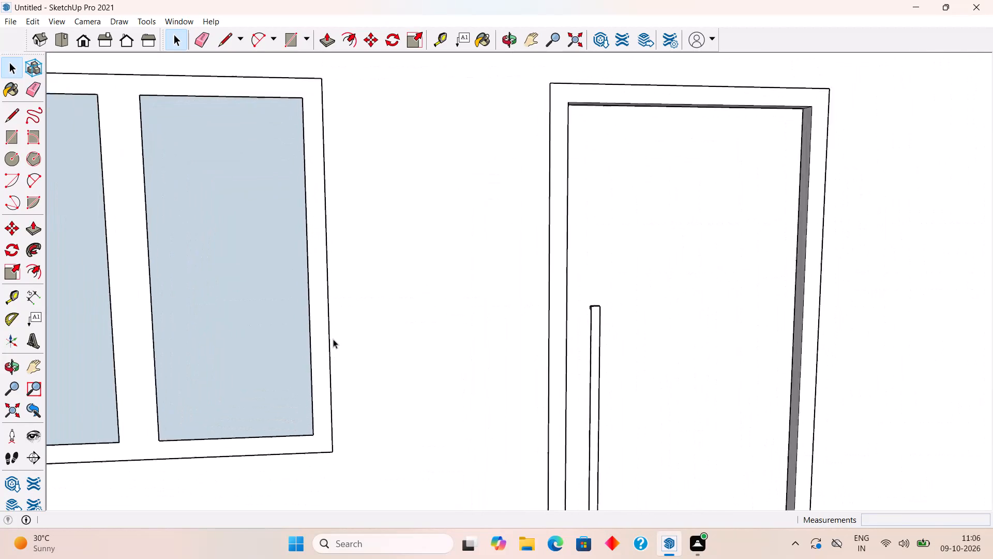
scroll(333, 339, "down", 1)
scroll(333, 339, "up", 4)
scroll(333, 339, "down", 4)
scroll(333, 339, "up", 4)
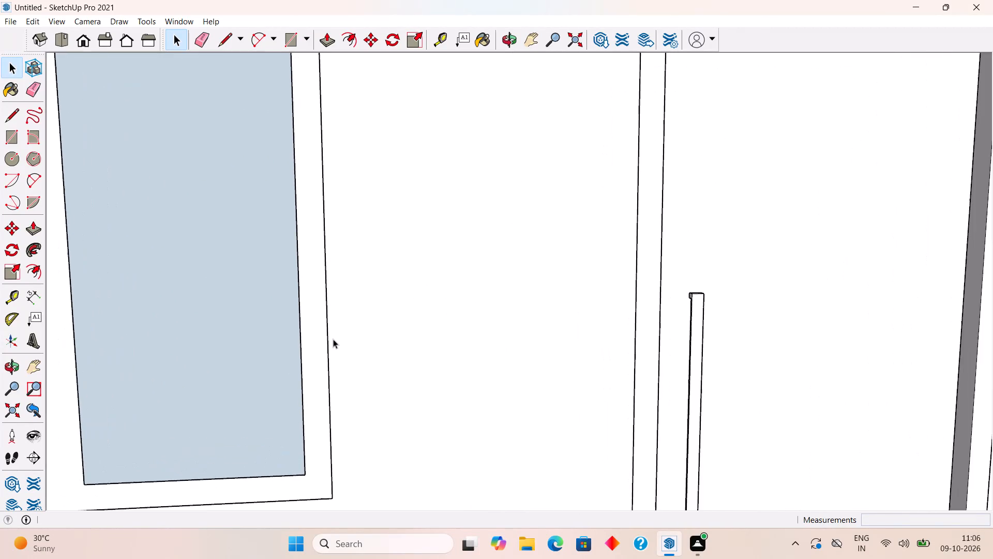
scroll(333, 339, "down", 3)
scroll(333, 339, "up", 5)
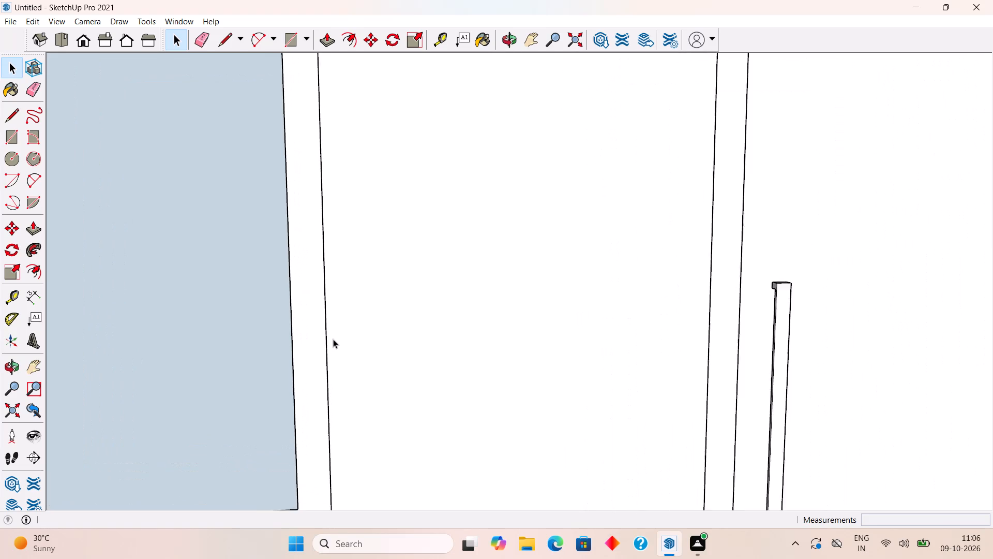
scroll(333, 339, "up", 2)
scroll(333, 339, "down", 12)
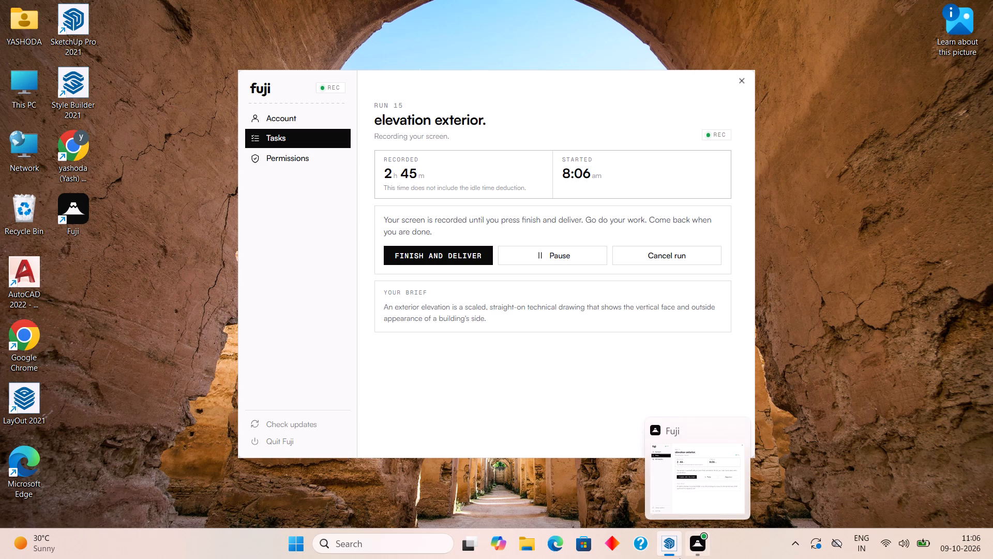
Examine the building from the second tower's open side and from a low front angle, reviewing both towers and the roof slab.
scroll(530, 454, "down", 20)
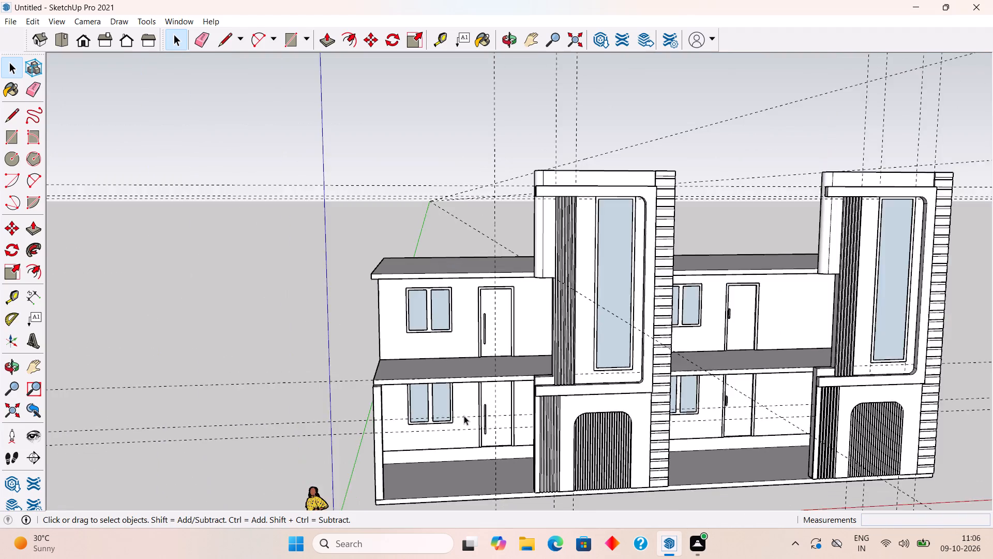
scroll(464, 416, "down", 3)
scroll(720, 408, "up", 5)
scroll(659, 367, "up", 1)
middle_click_drag(654, 364, 245, 278)
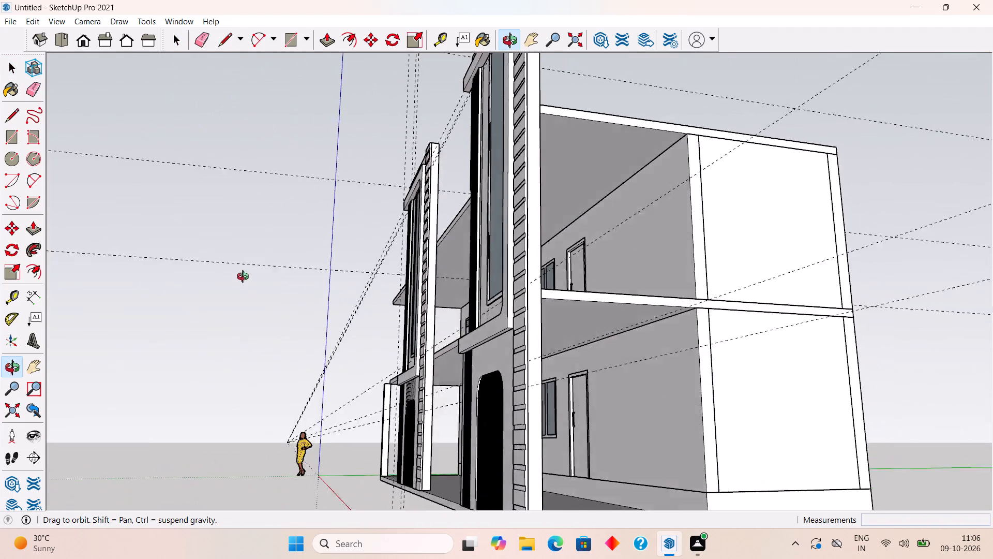
middle_click_drag(245, 278, 534, 308)
scroll(534, 308, "down", 8)
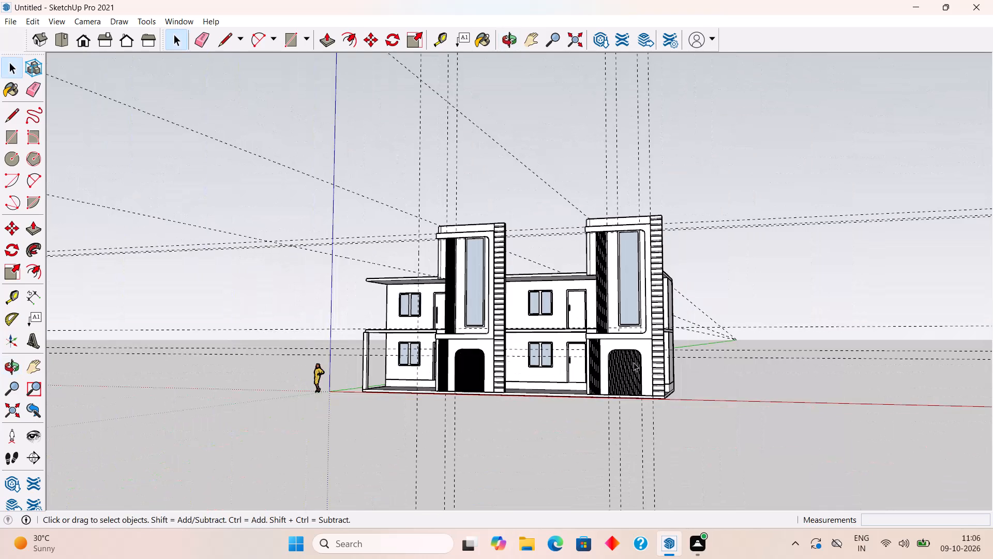
scroll(634, 362, "up", 1)
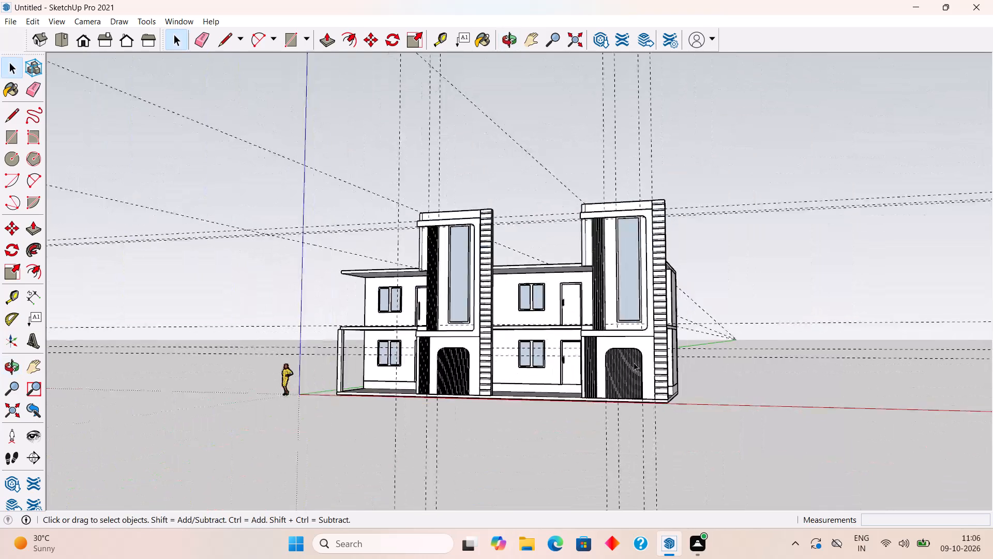
scroll(634, 362, "up", 3)
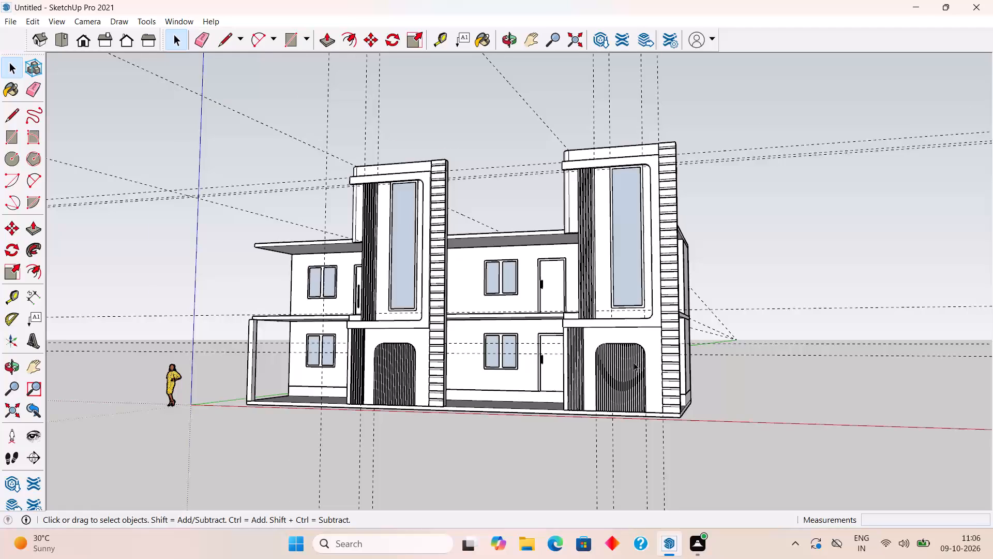
scroll(634, 362, "up", 2)
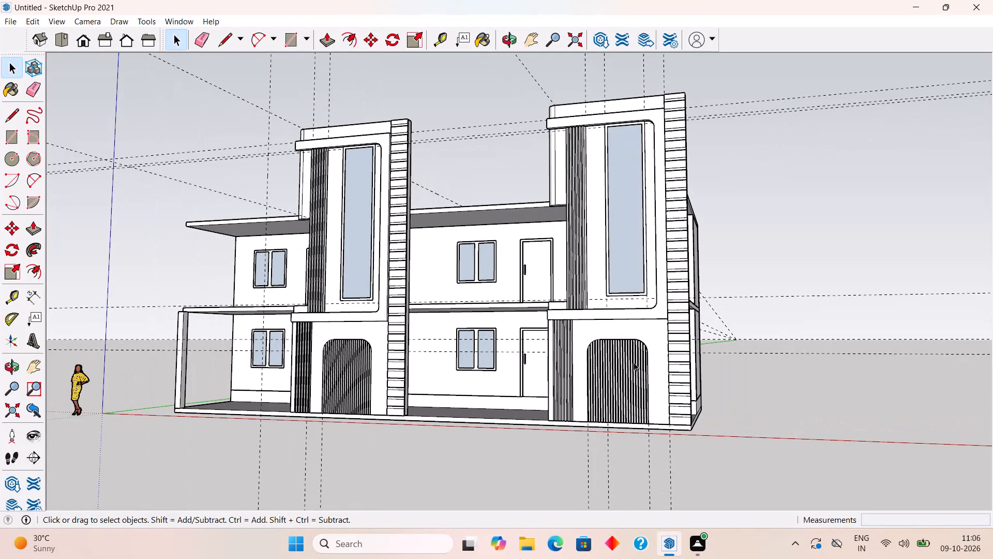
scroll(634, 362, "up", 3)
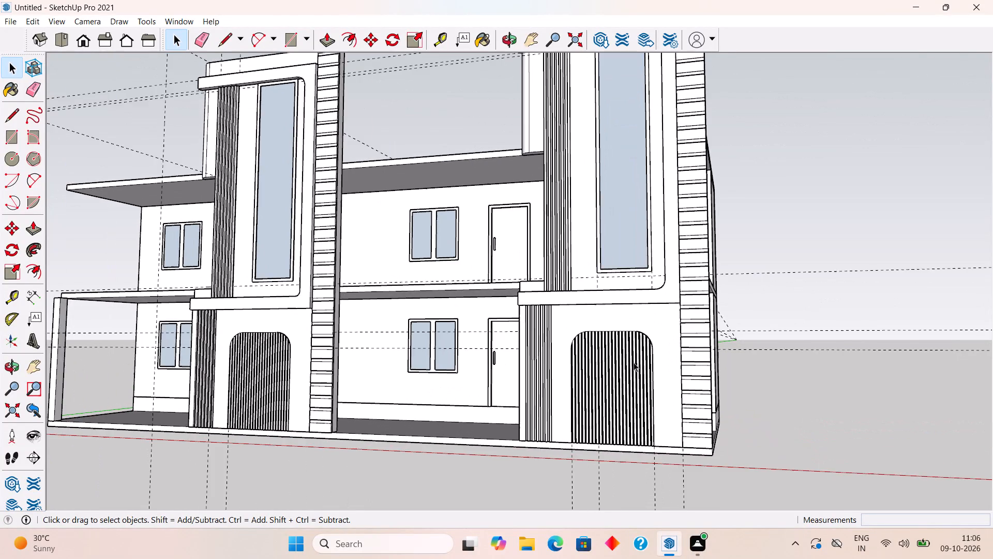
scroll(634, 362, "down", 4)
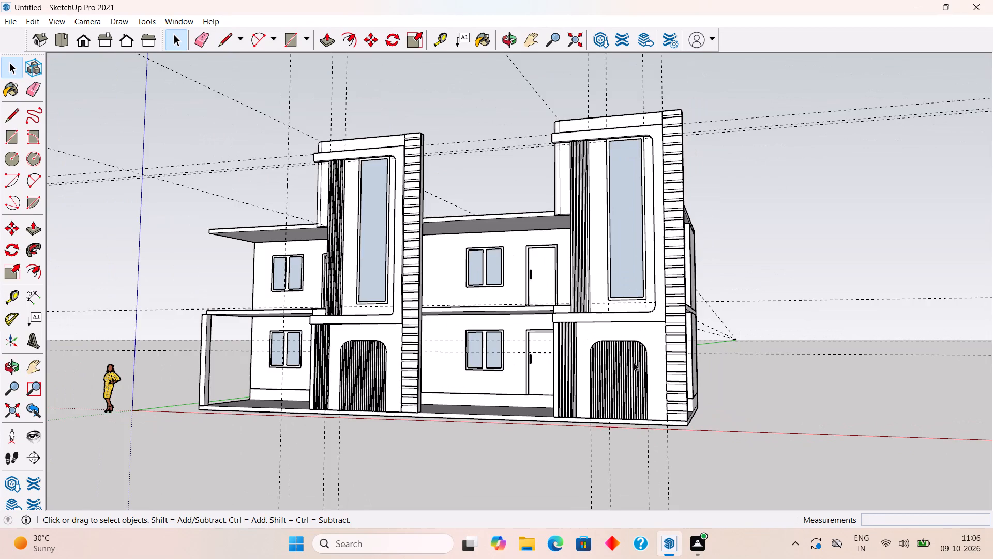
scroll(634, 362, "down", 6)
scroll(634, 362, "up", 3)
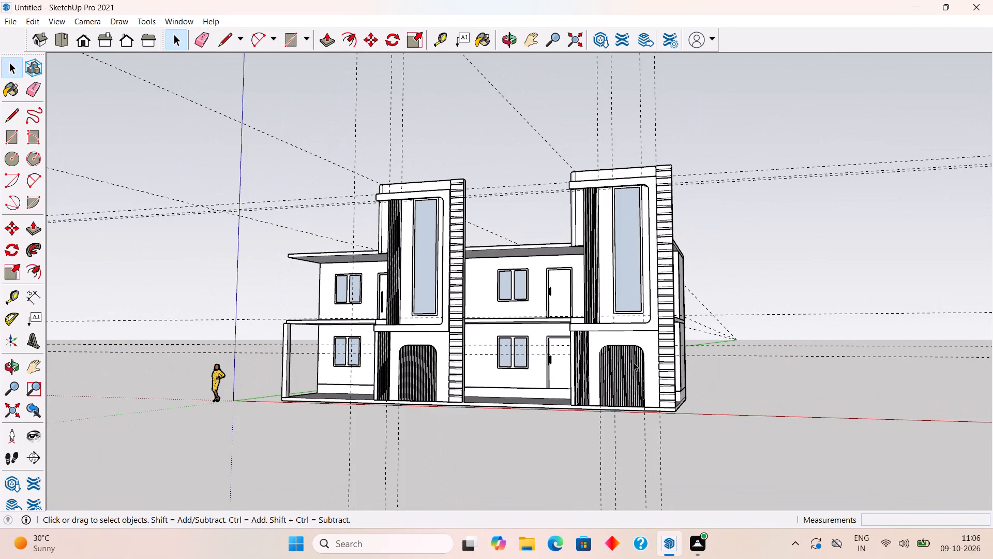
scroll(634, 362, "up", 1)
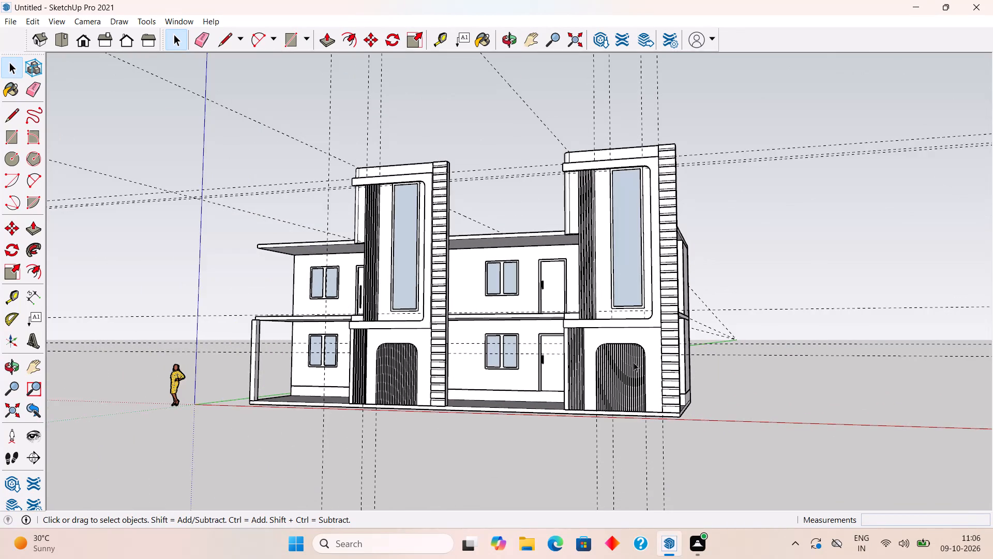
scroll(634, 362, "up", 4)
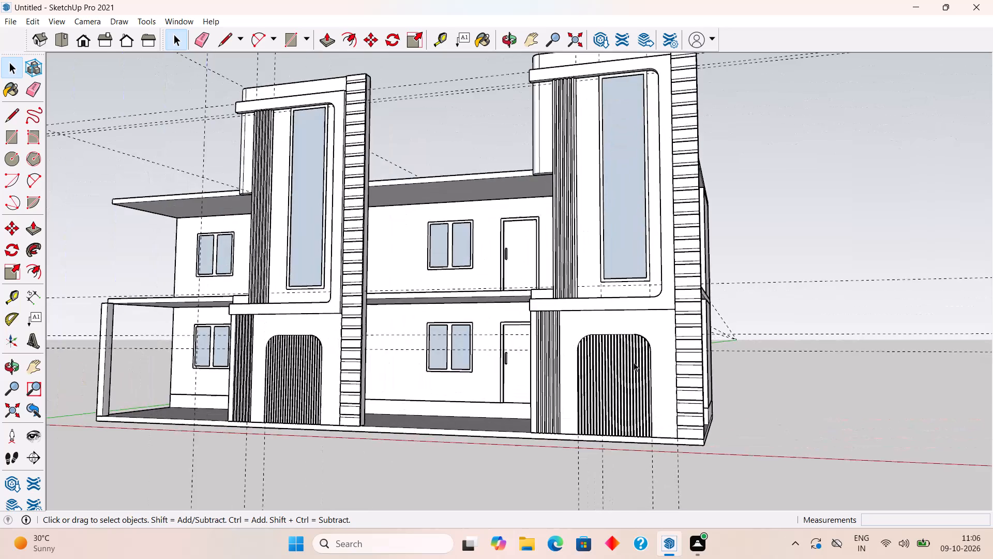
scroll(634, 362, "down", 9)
Examine the second tower from above and its open side, including the ground-floor arched panel, ledge and floor slabs.
middle_click_drag(634, 362, 650, 455)
scroll(650, 455, "up", 2)
scroll(620, 379, "up", 3)
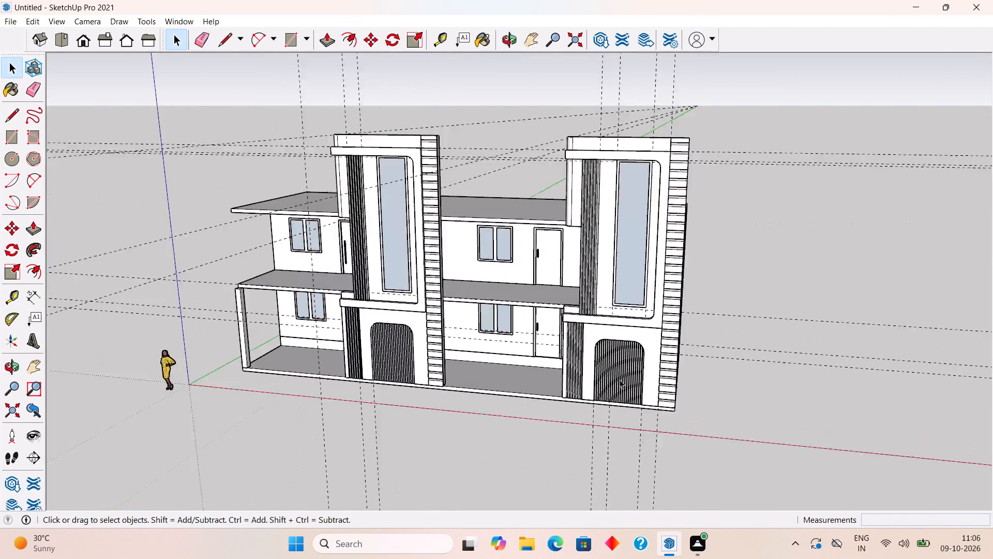
scroll(620, 379, "up", 7)
middle_click_drag(630, 369, 410, 477)
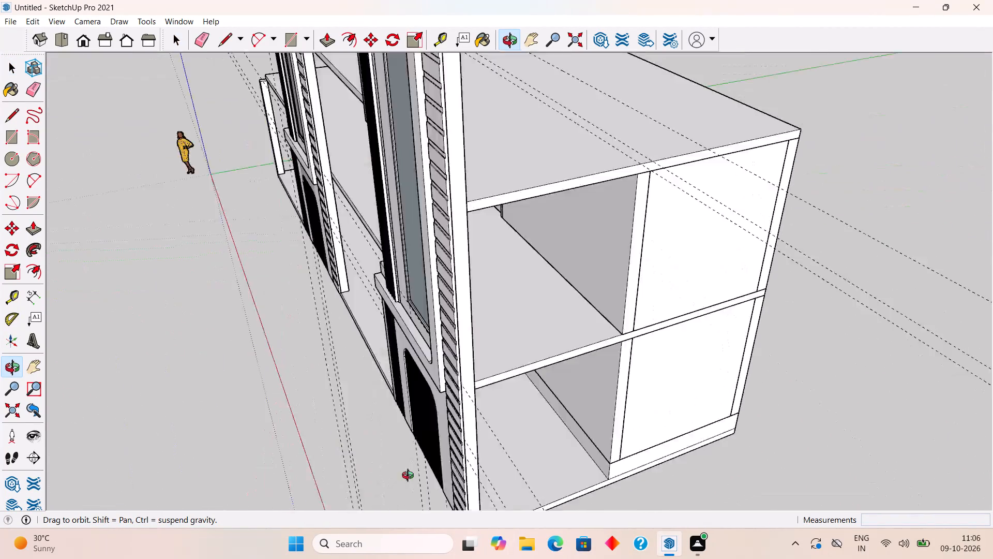
middle_click_drag(410, 477, 689, 491)
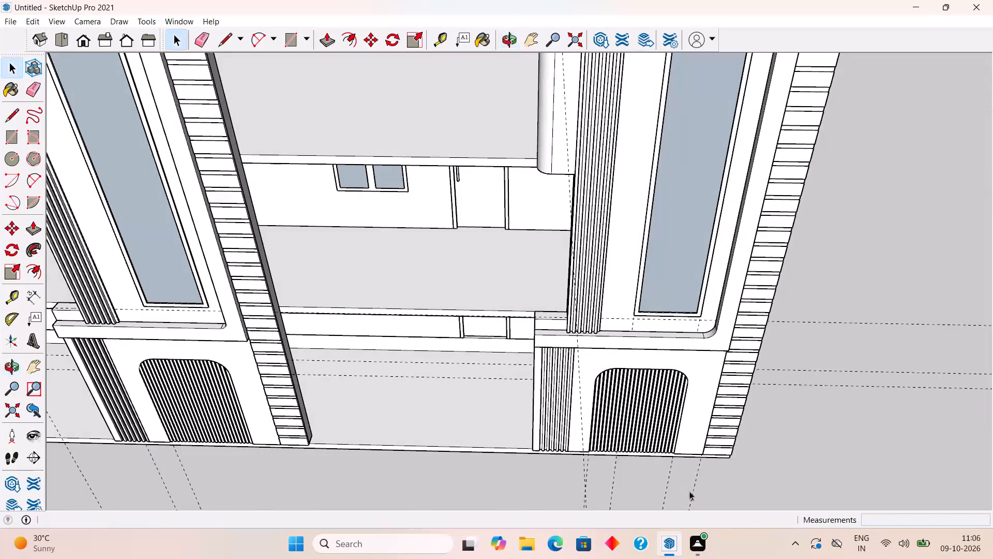
scroll(689, 491, "up", 5)
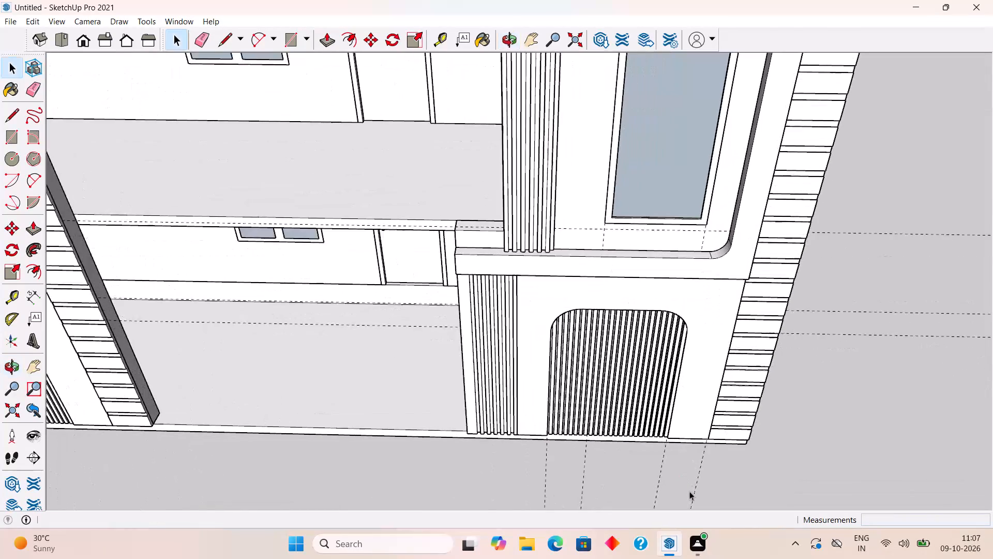
scroll(689, 491, "down", 5)
scroll(689, 491, "up", 5)
scroll(689, 491, "down", 5)
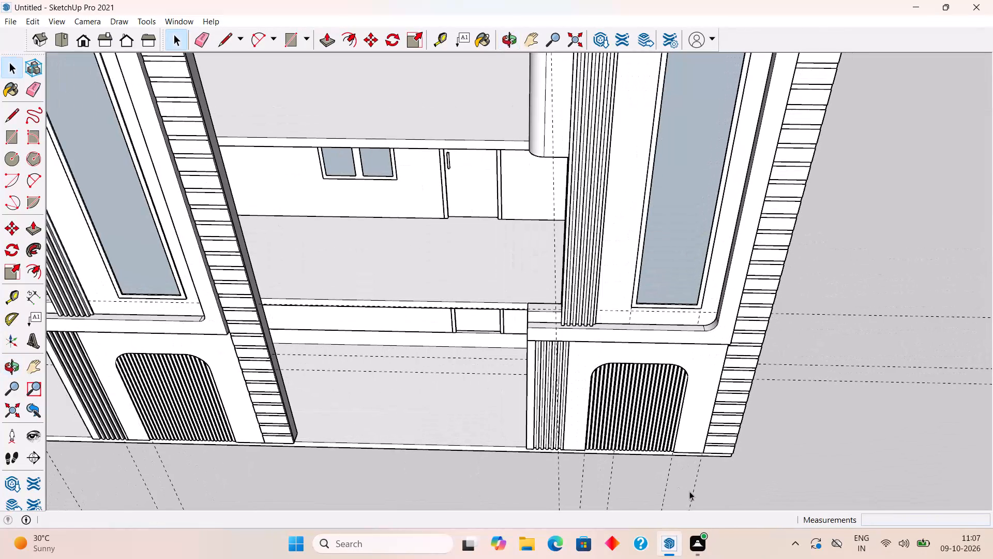
scroll(689, 491, "up", 5)
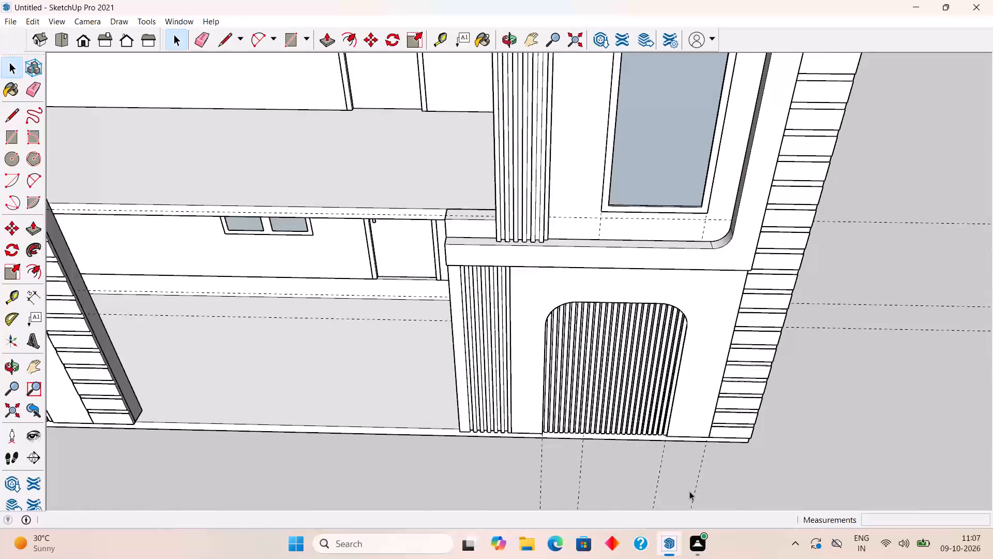
scroll(689, 491, "down", 5)
scroll(604, 376, "down", 10)
scroll(598, 390, "up", 2)
Examine the whole building from both ends, from above and from below, comparing the two towers with the roof and balcony slabs.
middle_click_drag(593, 390, 549, 266)
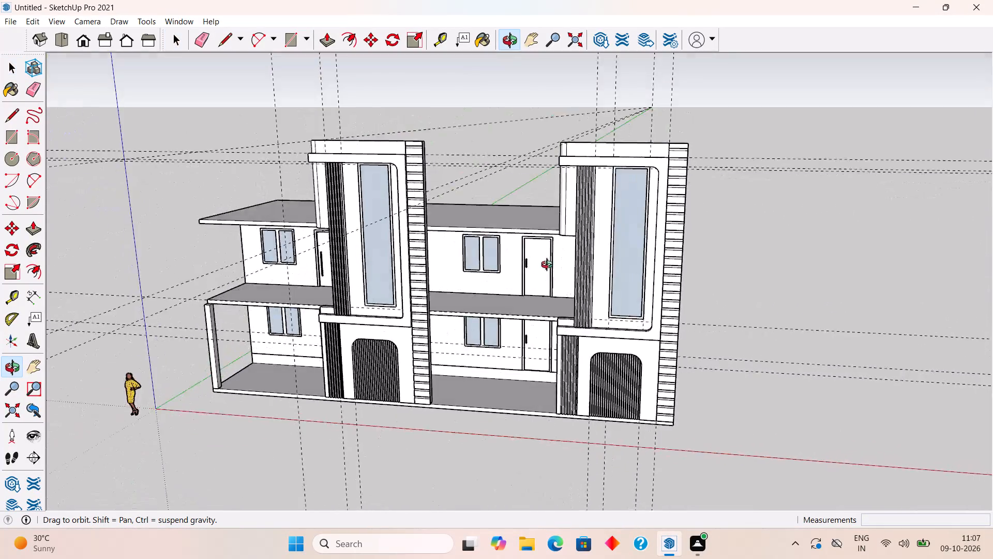
middle_click_drag(549, 266, 851, 288)
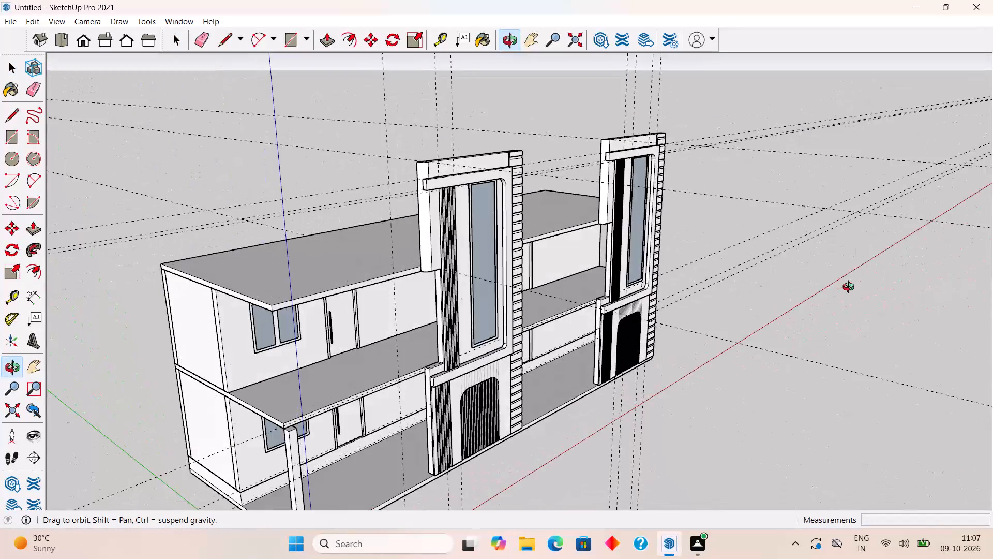
middle_click_drag(851, 288, 685, 257)
scroll(685, 257, "down", 1)
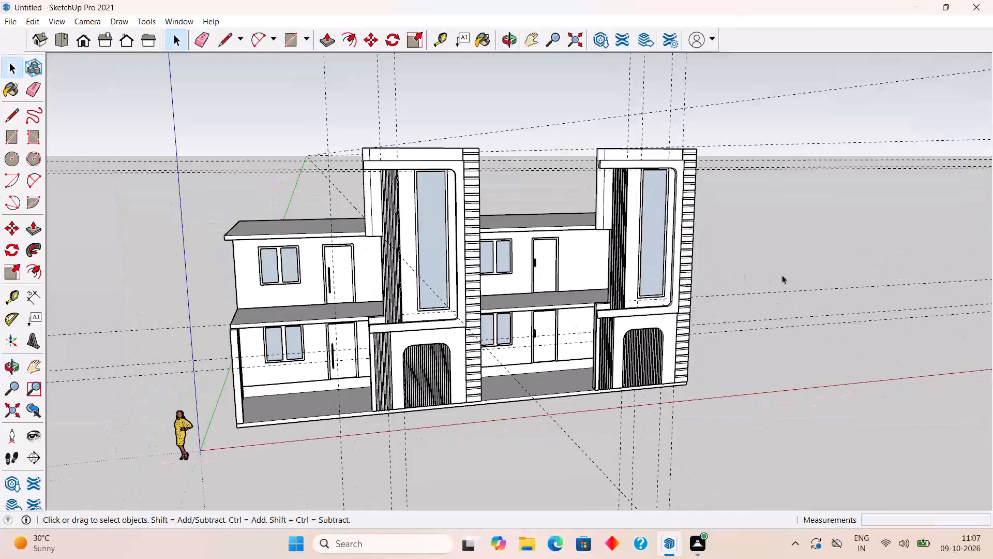
scroll(782, 275, "up", 5)
scroll(782, 275, "down", 9)
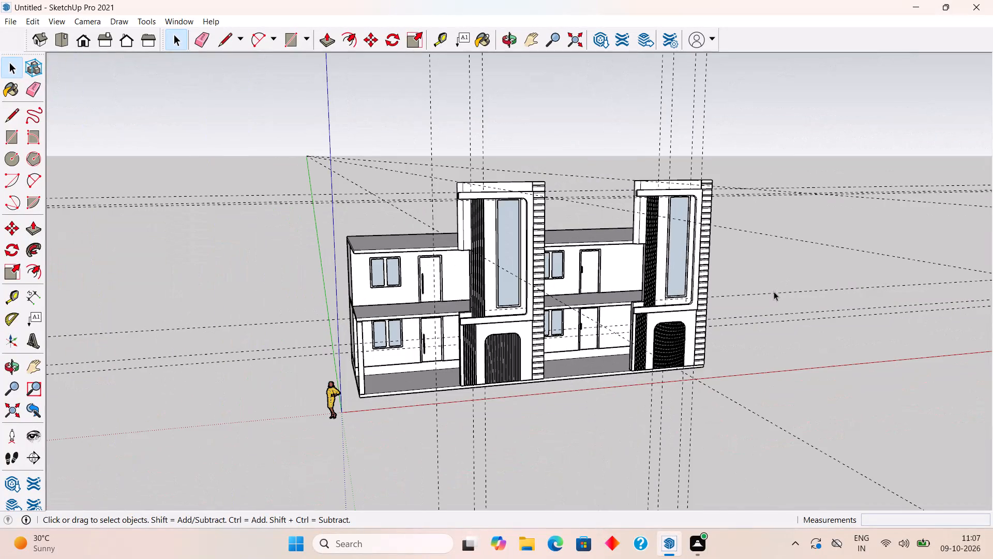
middle_click_drag(743, 321, 574, 317)
scroll(574, 317, "down", 4)
scroll(687, 334, "up", 5)
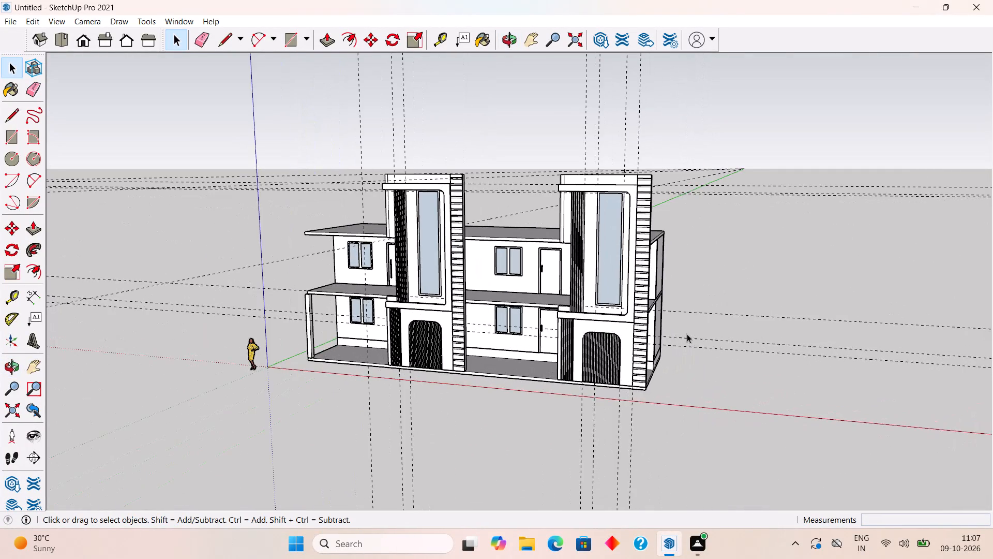
scroll(689, 333, "up", 5)
middle_click_drag(690, 318, 619, 318)
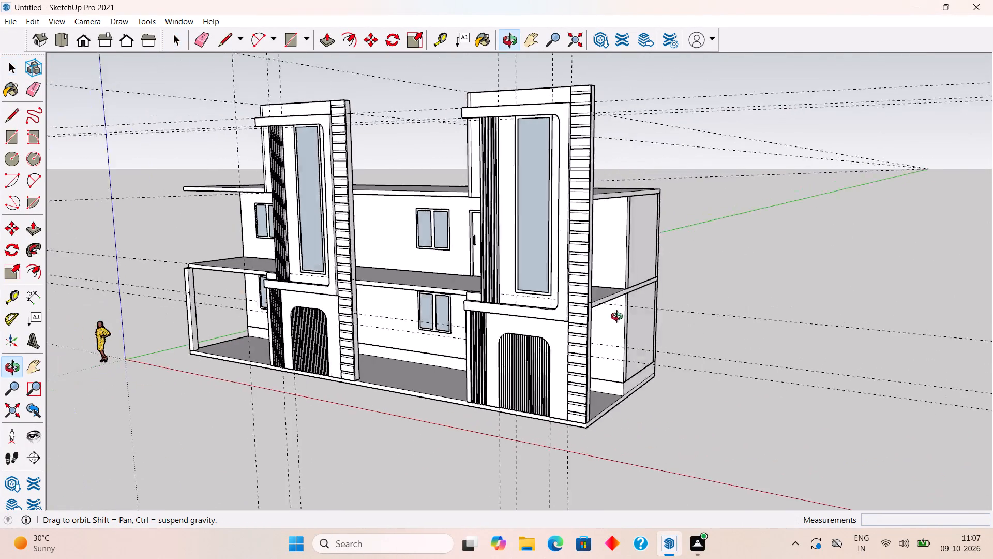
middle_click_drag(619, 318, 588, 373)
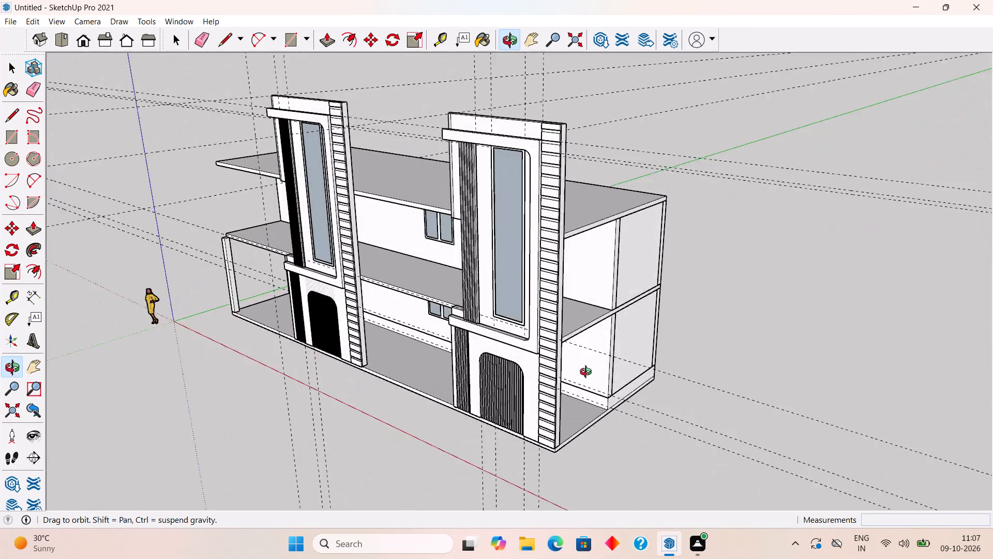
middle_click_drag(588, 373, 675, 266)
scroll(675, 264, "up", 2)
scroll(678, 260, "down", 6)
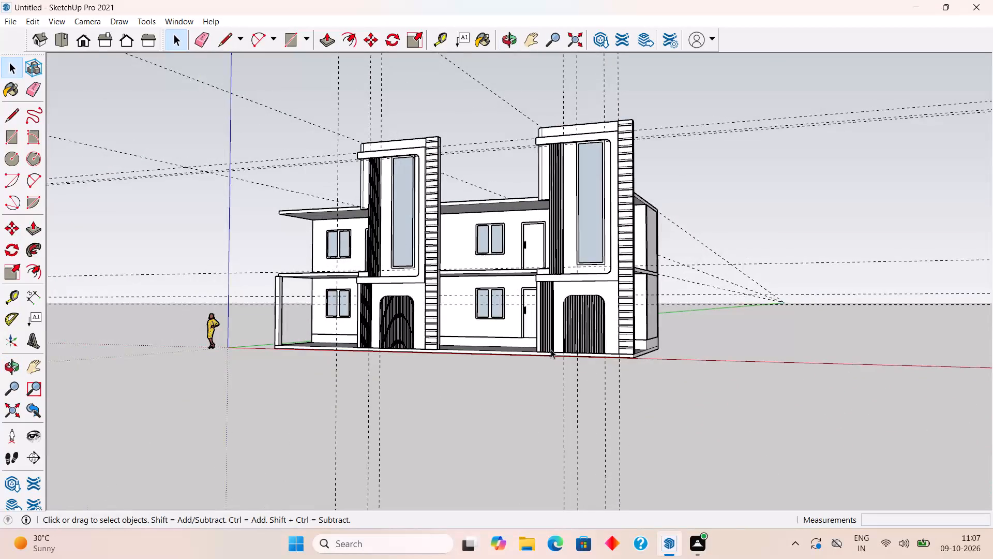
middle_click_drag(551, 349, 452, 310)
scroll(452, 310, "up", 6)
scroll(456, 311, "down", 6)
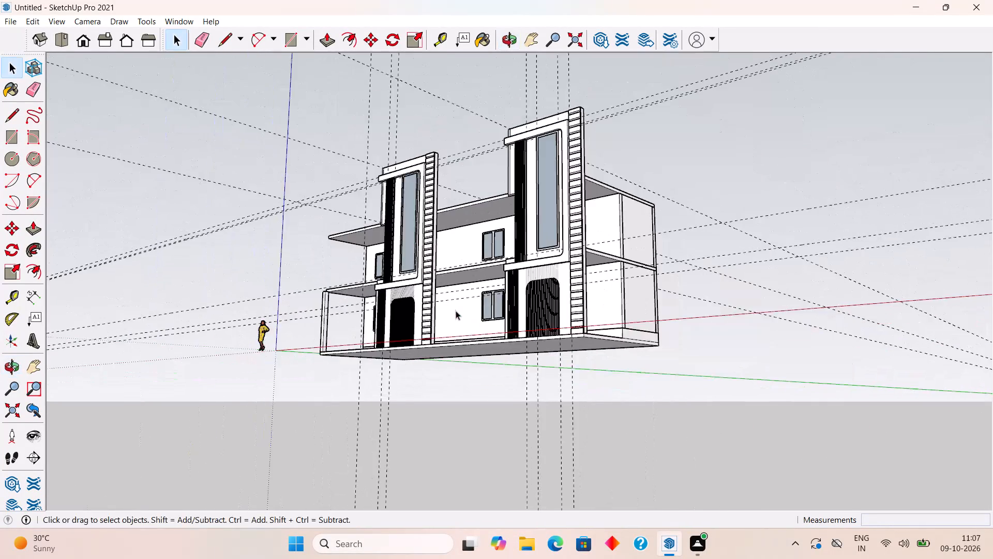
scroll(456, 311, "down", 7)
scroll(424, 206, "up", 5)
middle_click_drag(426, 222, 582, 344)
scroll(581, 344, "up", 3)
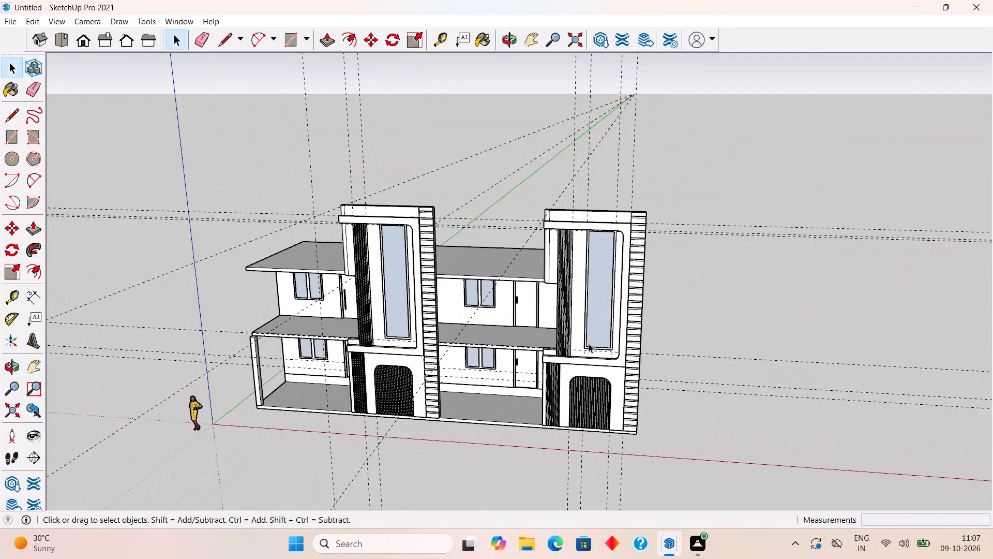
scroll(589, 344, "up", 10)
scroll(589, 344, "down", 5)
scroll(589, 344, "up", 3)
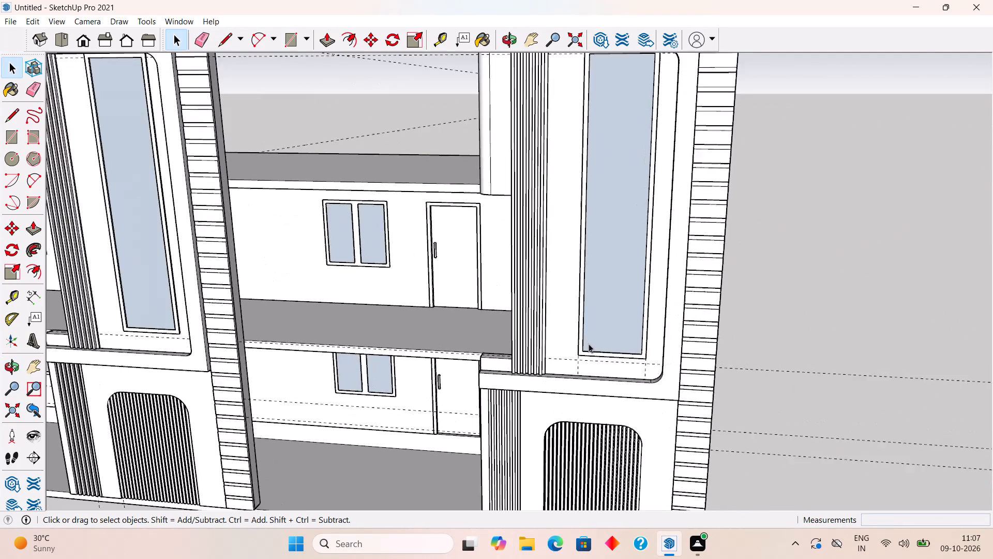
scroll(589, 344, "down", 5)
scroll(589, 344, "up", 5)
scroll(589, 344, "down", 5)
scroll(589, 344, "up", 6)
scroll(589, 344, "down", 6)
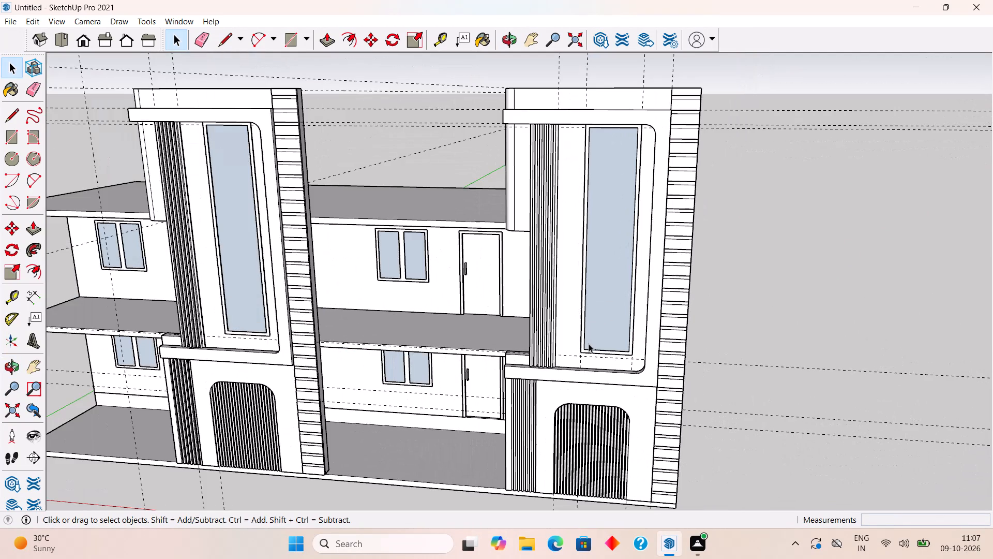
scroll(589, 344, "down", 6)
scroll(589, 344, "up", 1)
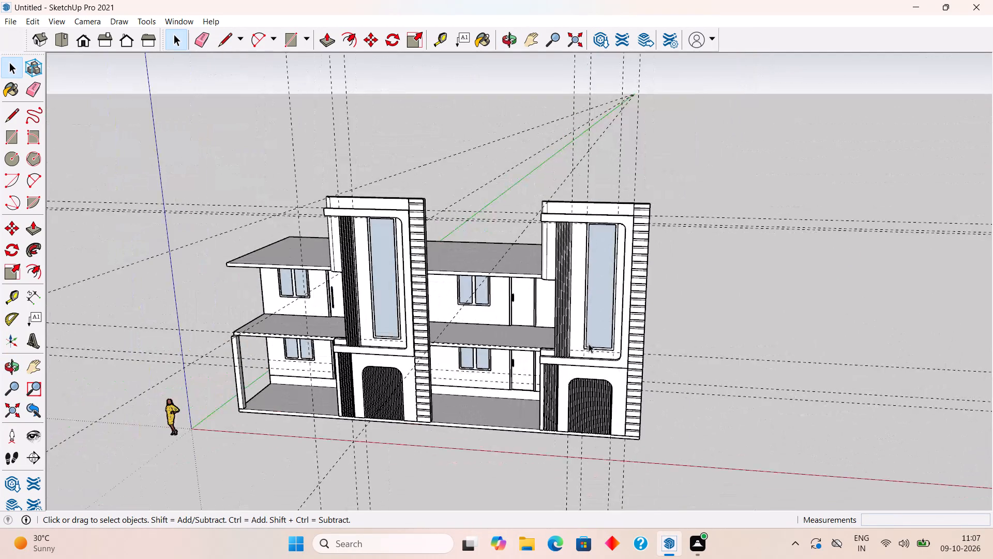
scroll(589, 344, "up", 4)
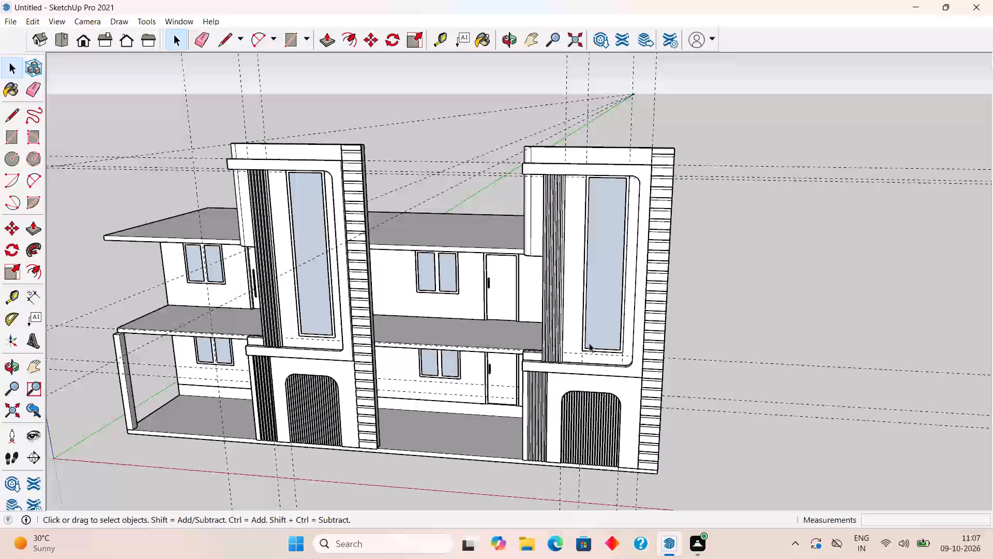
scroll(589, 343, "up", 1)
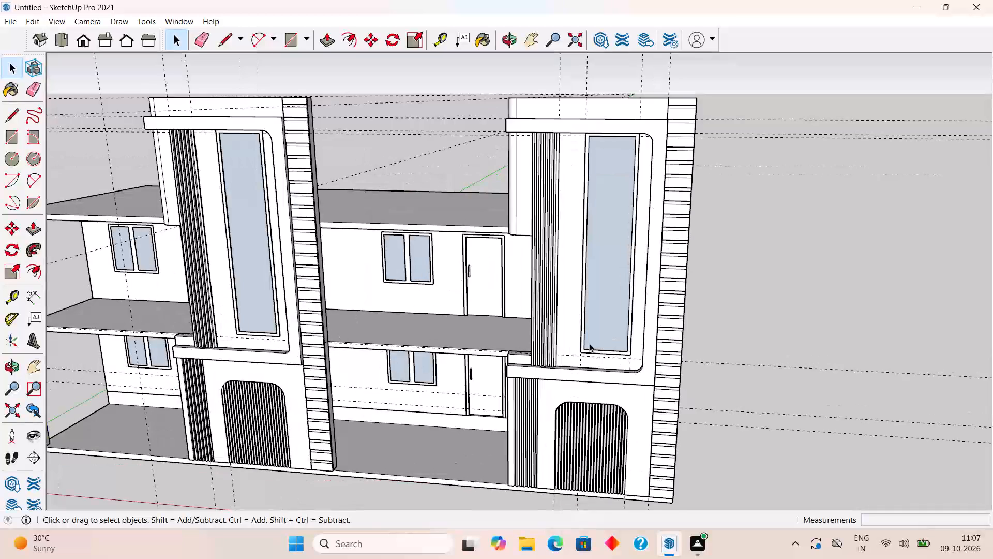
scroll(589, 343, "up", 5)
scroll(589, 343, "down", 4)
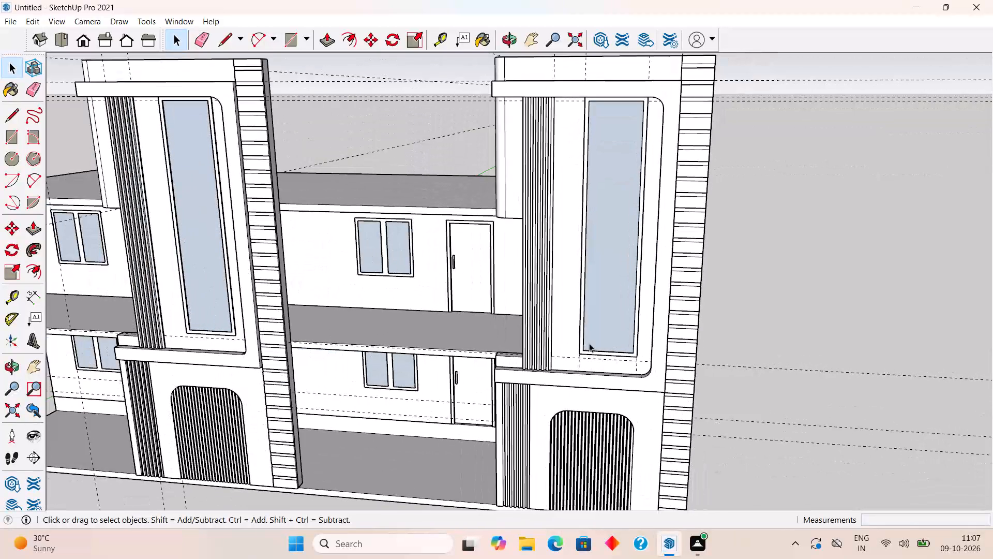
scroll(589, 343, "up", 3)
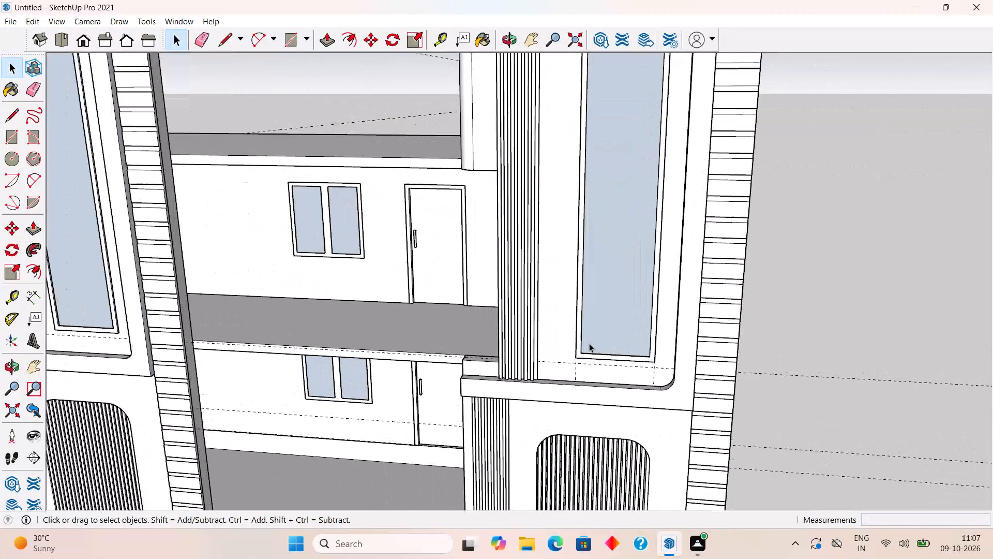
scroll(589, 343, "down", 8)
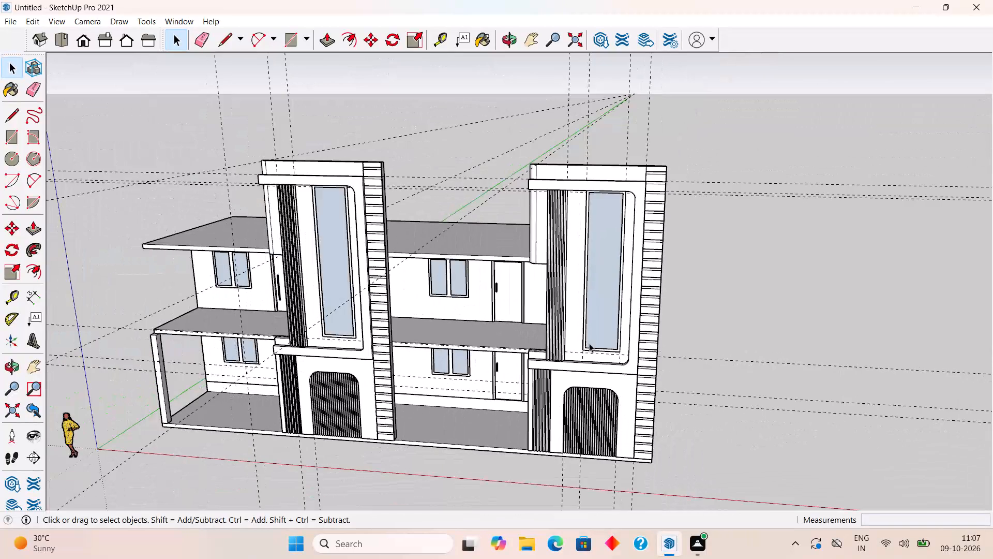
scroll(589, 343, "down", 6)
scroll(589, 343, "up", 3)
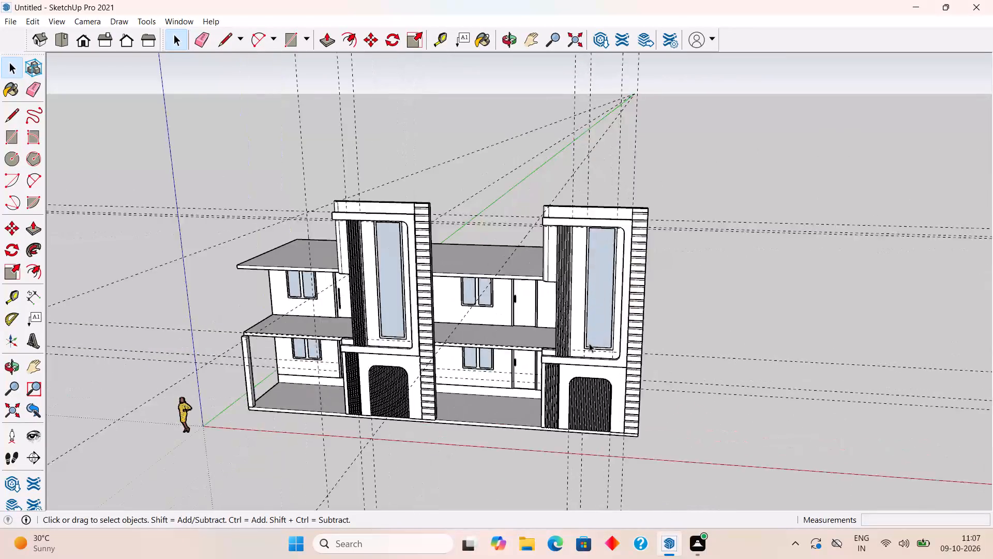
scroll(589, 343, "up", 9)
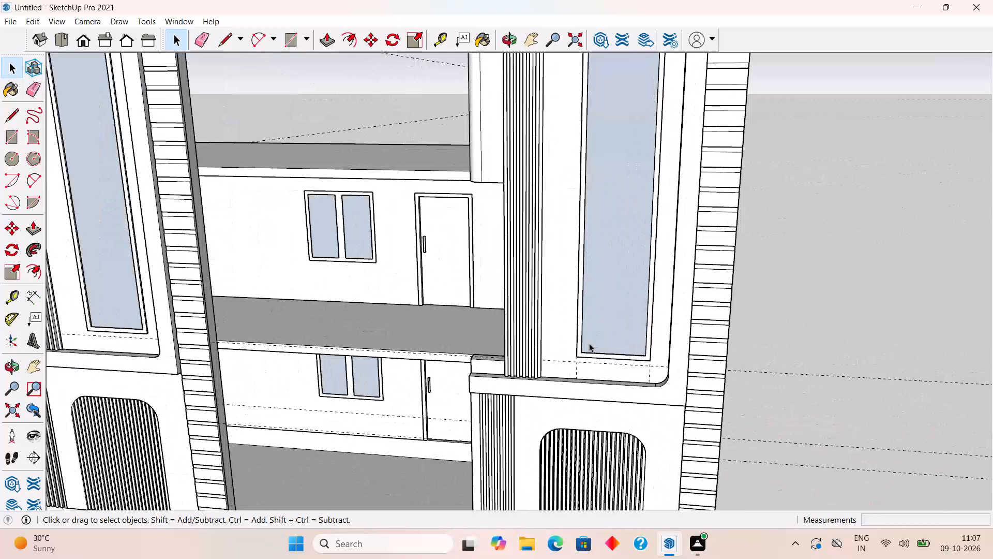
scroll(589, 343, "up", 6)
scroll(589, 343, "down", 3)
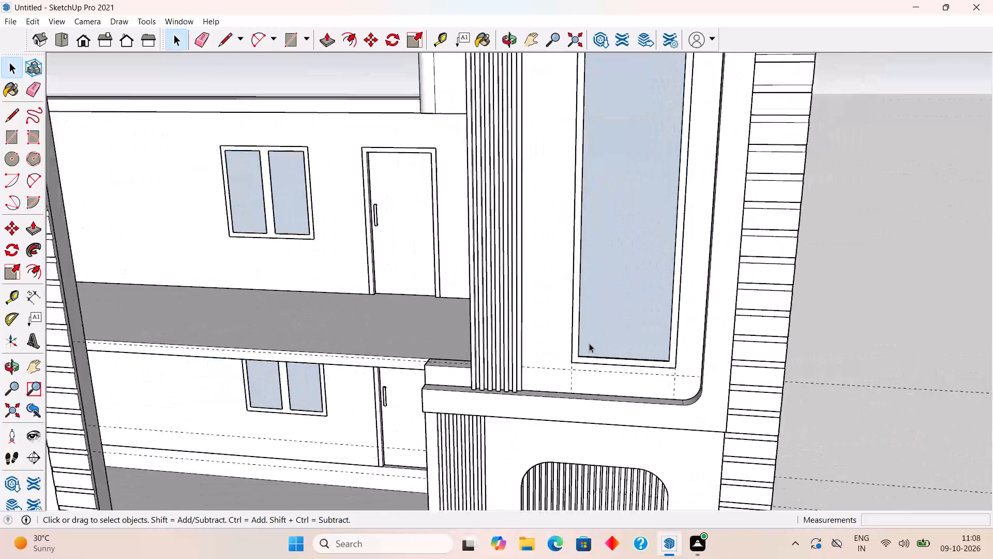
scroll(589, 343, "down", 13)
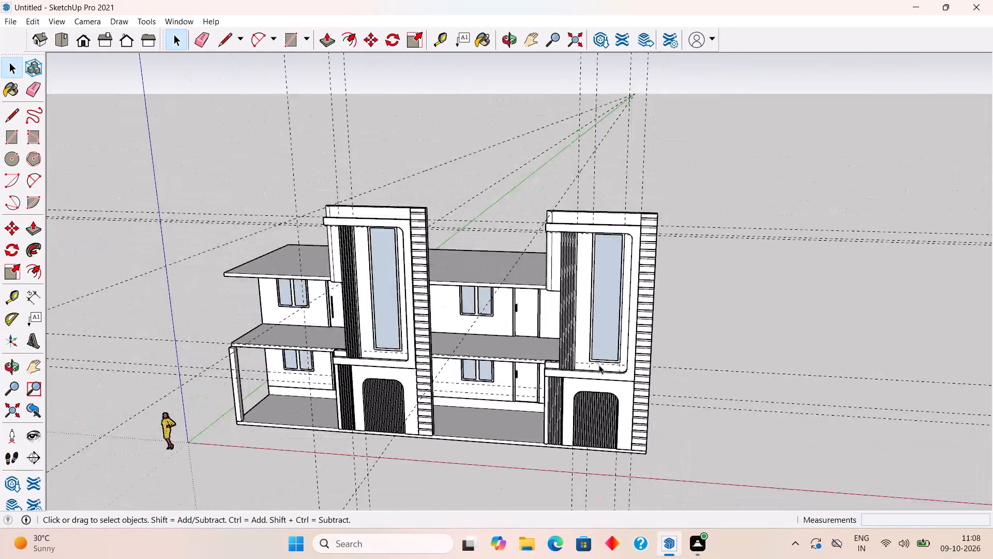
Delete all construction guides from the model.
scroll(599, 365, "up", 3)
middle_click_drag(579, 370, 671, 255)
scroll(668, 251, "down", 2)
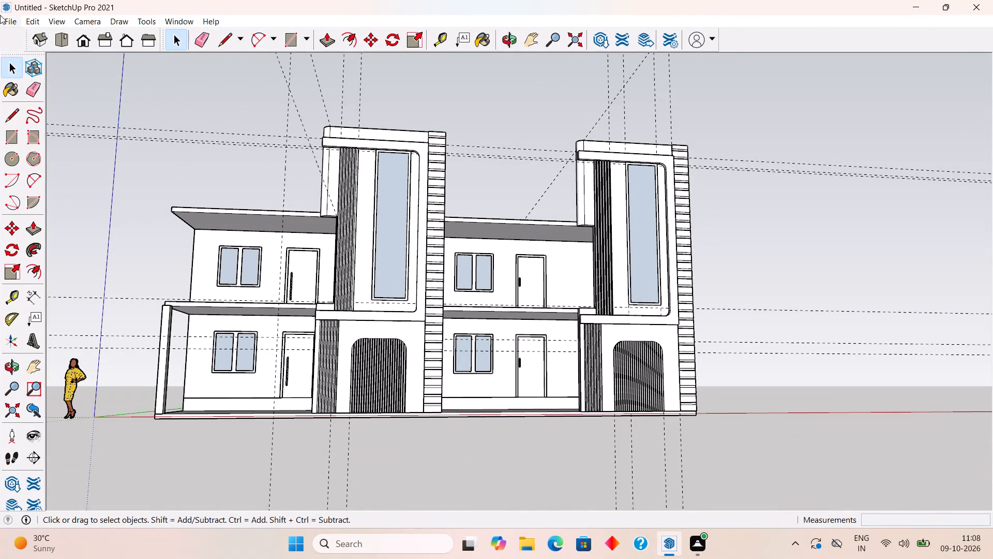
left_click(34, 20)
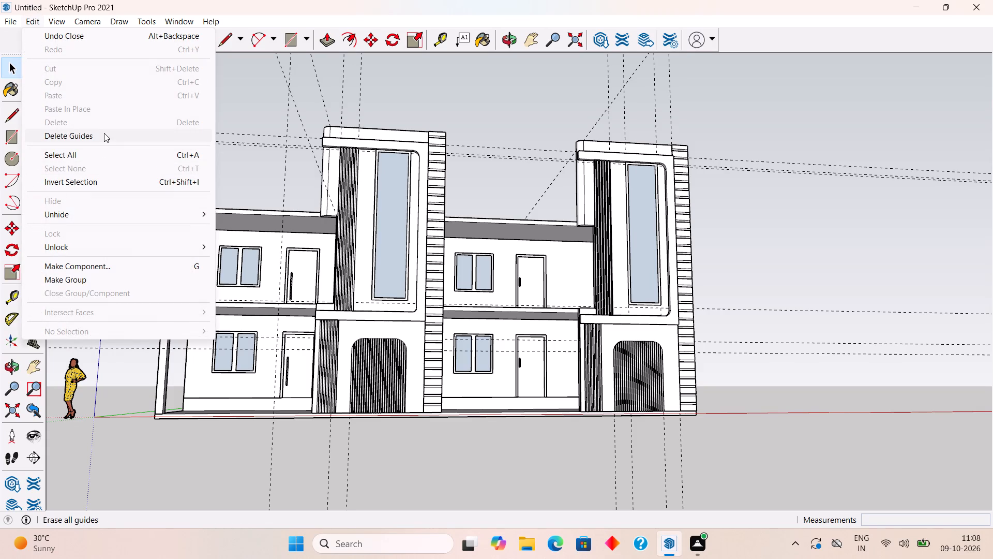
left_click(104, 133)
Examine the building without guides from the front, from the second tower's open end and along its side walls.
scroll(468, 175, "down", 1)
middle_click_drag(468, 175, 488, 238)
scroll(488, 238, "down", 1)
scroll(316, 374, "up", 4)
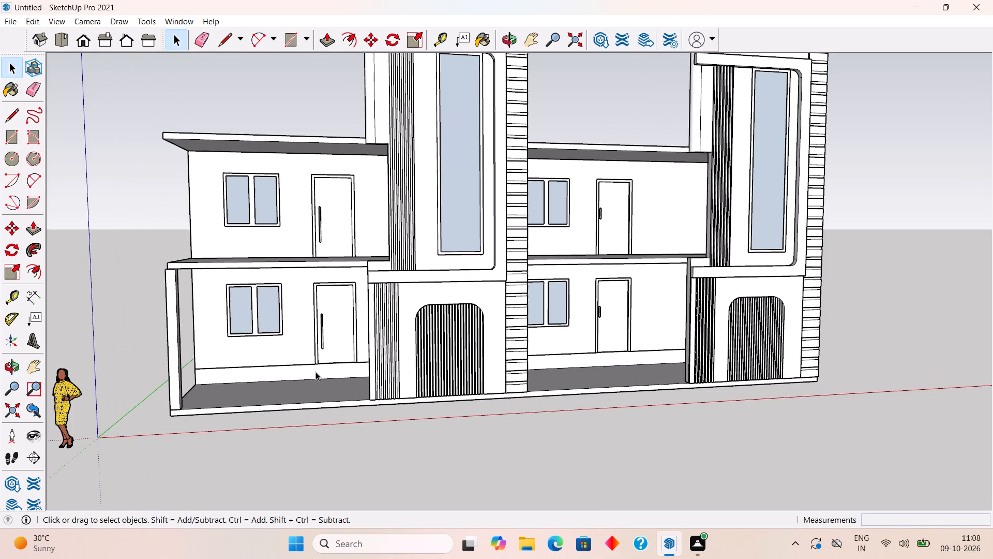
middle_click_drag(554, 289, 102, 318)
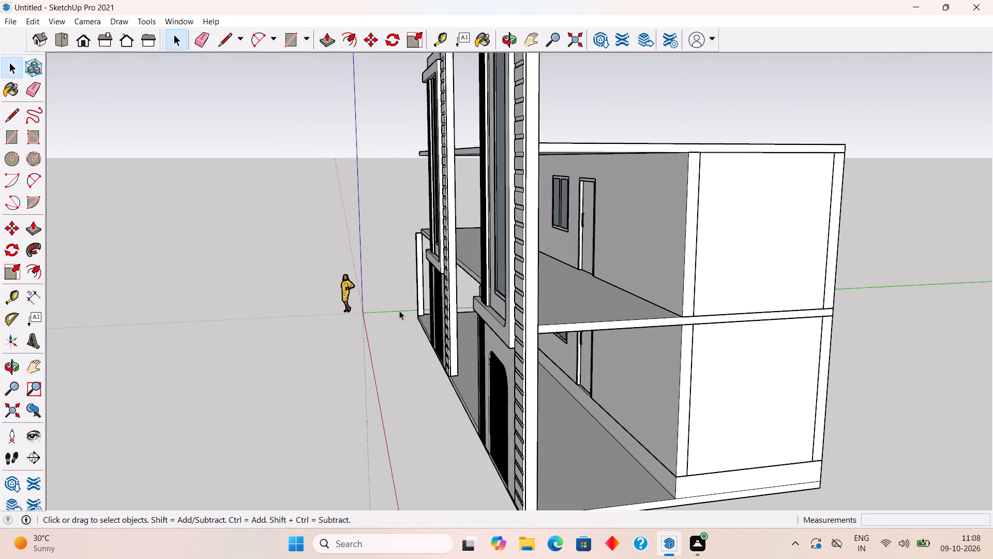
middle_click_drag(658, 301, 520, 268)
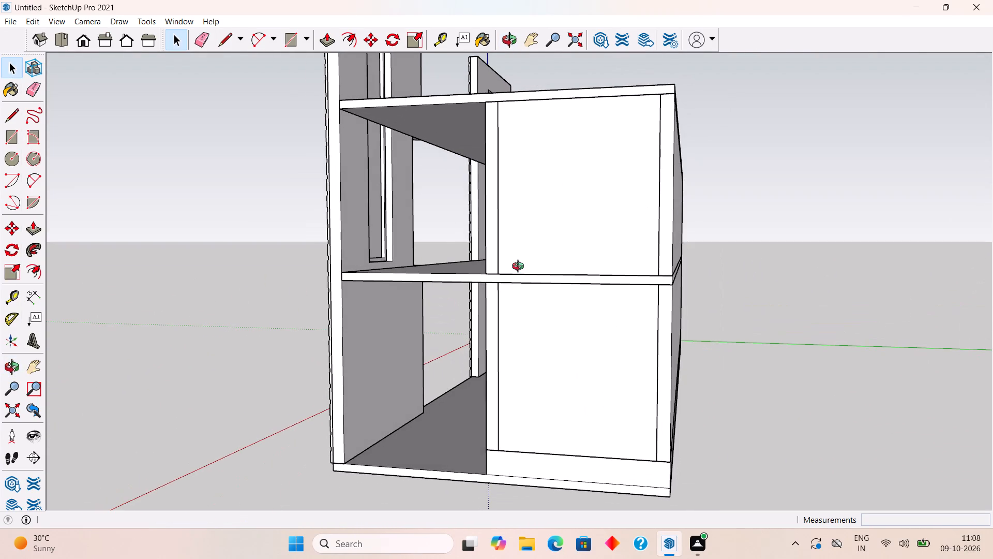
middle_click_drag(520, 268, 806, 268)
scroll(806, 268, "down", 4)
middle_click_drag(562, 298, 775, 299)
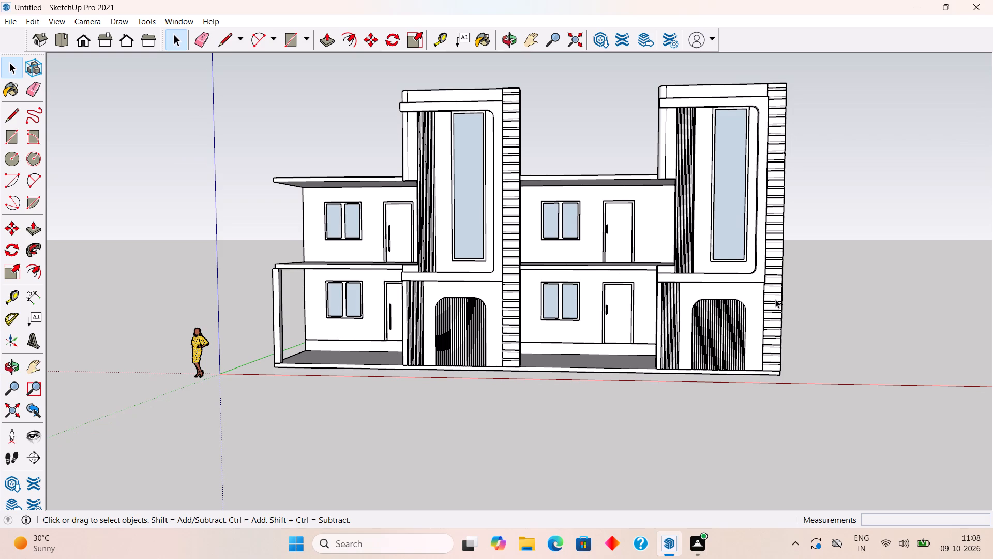
scroll(674, 247, "down", 1)
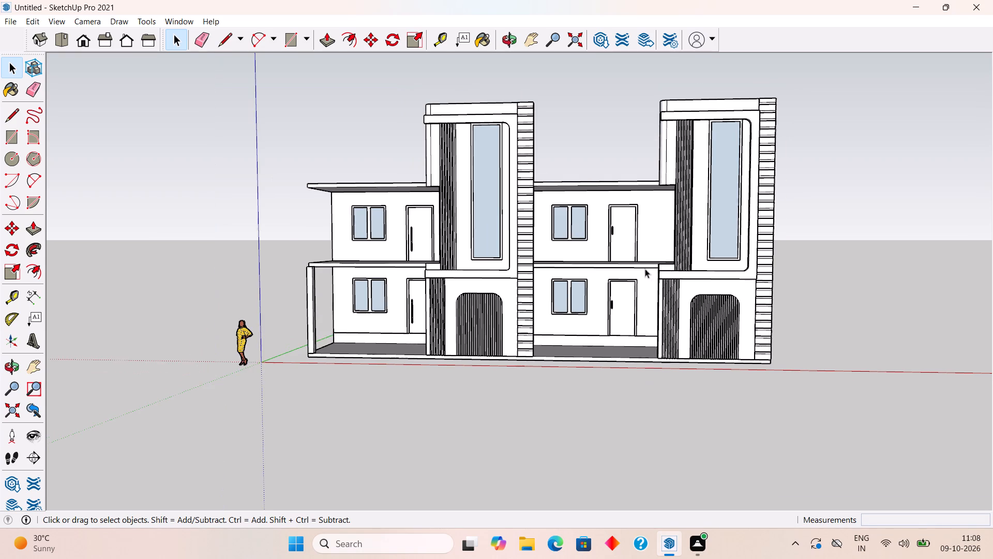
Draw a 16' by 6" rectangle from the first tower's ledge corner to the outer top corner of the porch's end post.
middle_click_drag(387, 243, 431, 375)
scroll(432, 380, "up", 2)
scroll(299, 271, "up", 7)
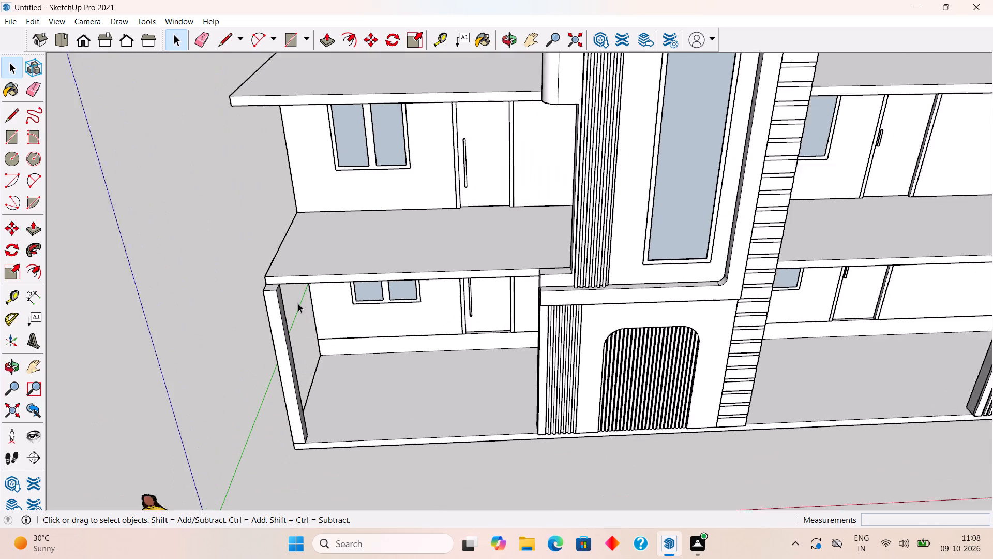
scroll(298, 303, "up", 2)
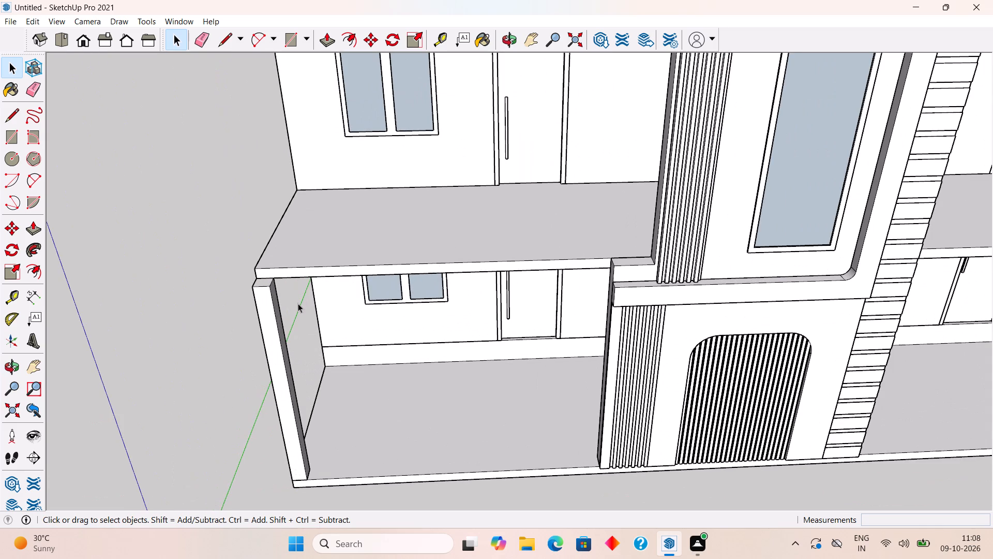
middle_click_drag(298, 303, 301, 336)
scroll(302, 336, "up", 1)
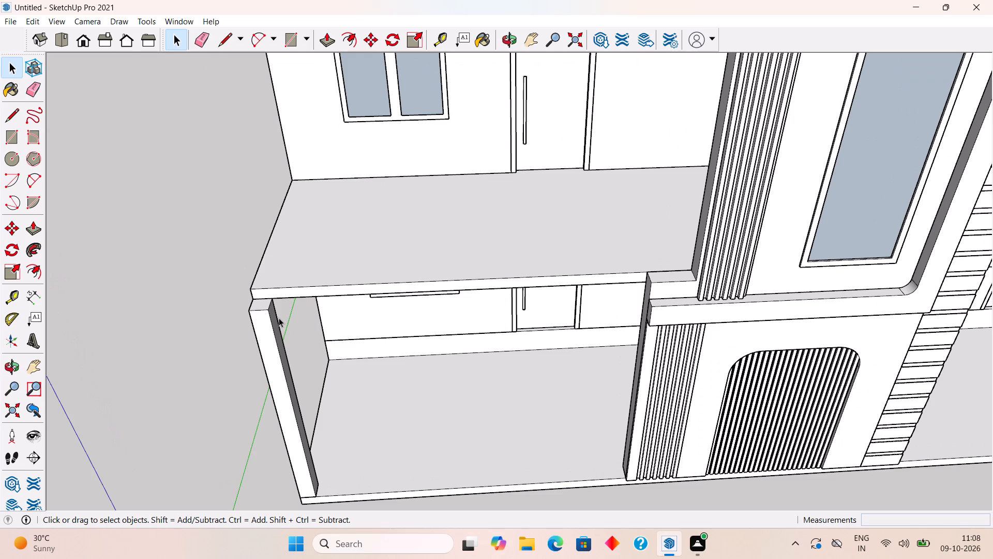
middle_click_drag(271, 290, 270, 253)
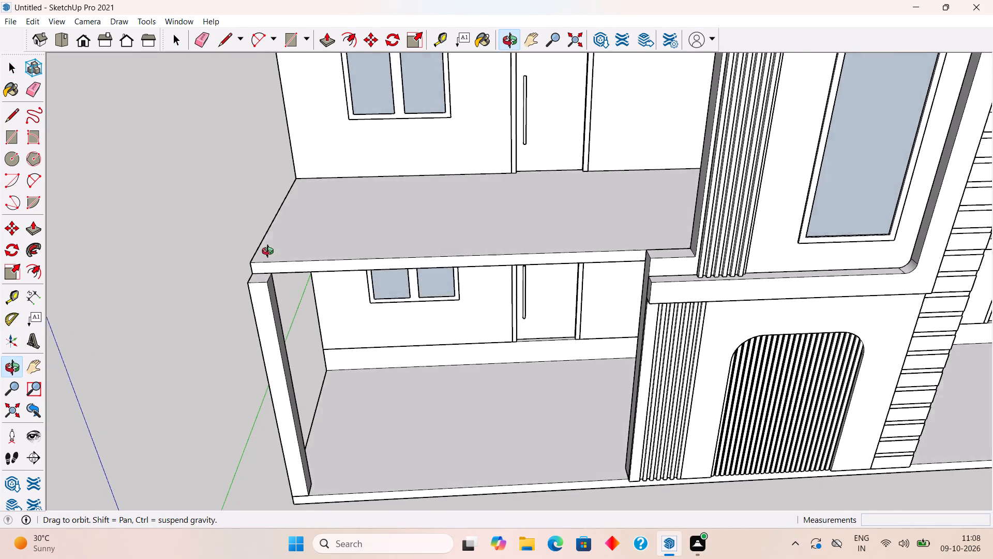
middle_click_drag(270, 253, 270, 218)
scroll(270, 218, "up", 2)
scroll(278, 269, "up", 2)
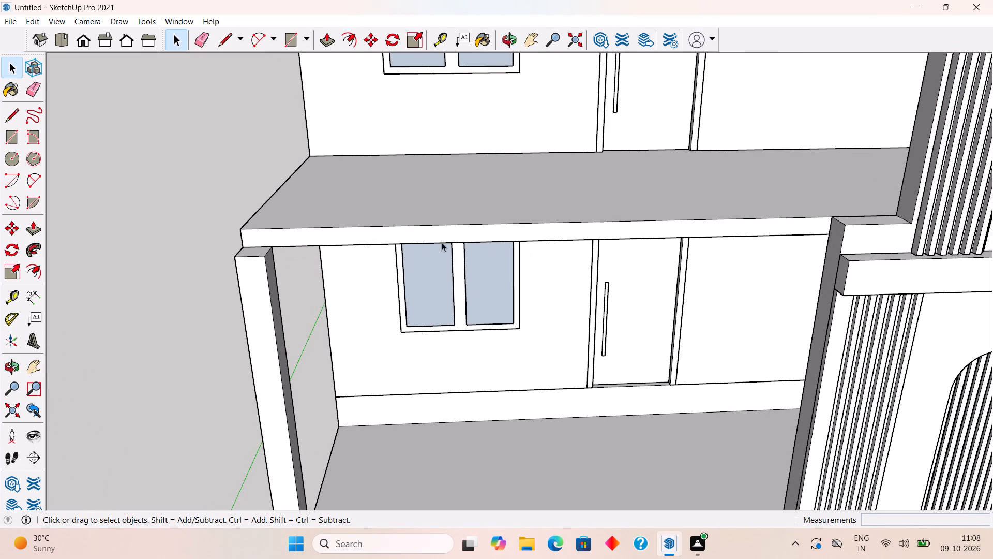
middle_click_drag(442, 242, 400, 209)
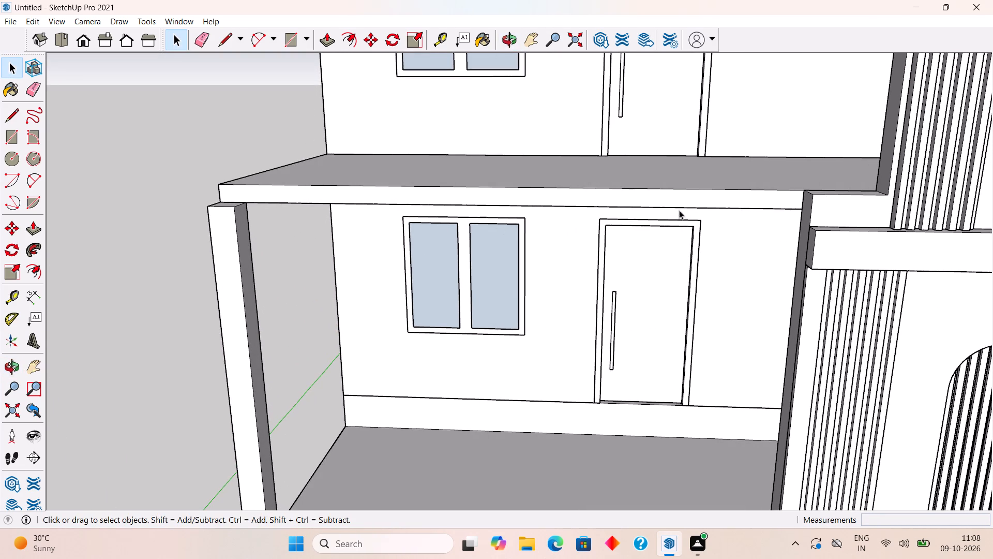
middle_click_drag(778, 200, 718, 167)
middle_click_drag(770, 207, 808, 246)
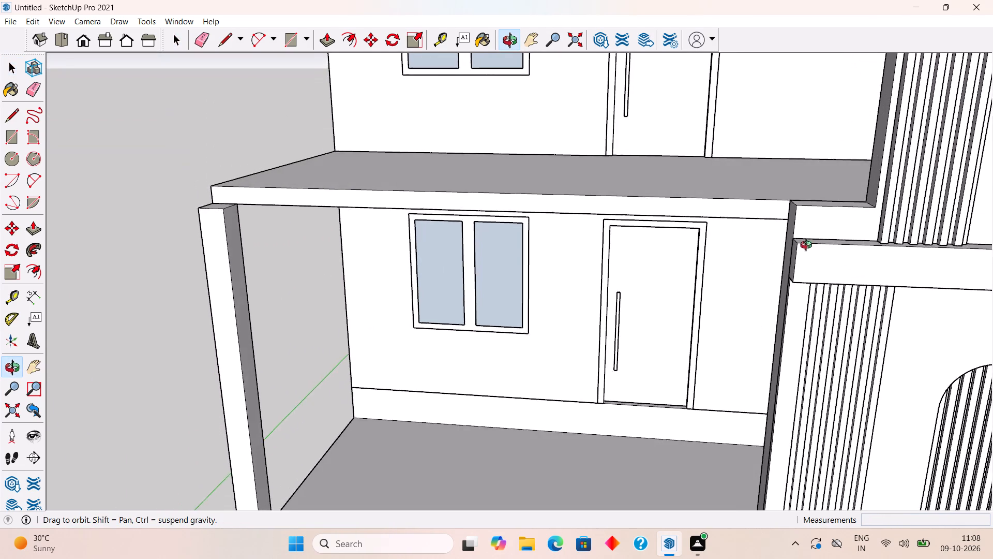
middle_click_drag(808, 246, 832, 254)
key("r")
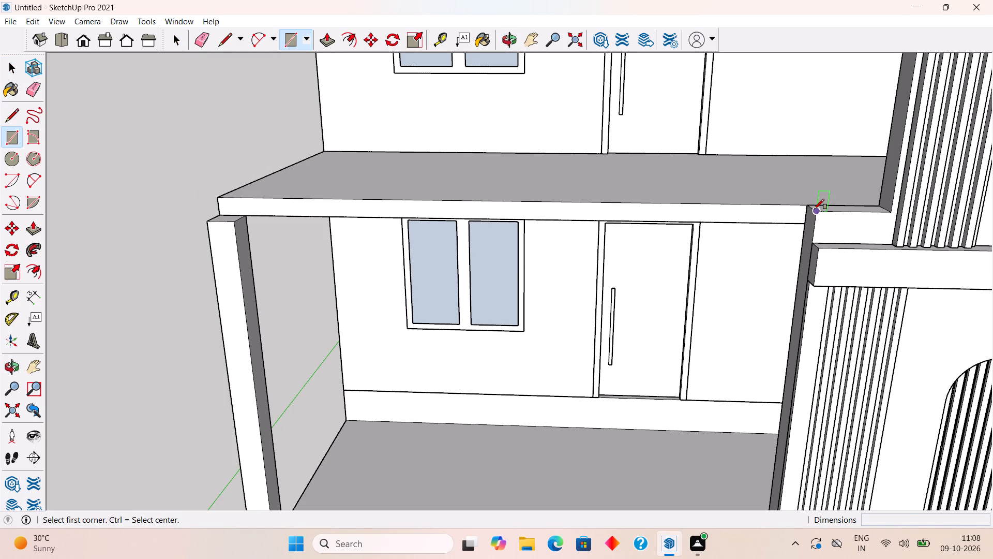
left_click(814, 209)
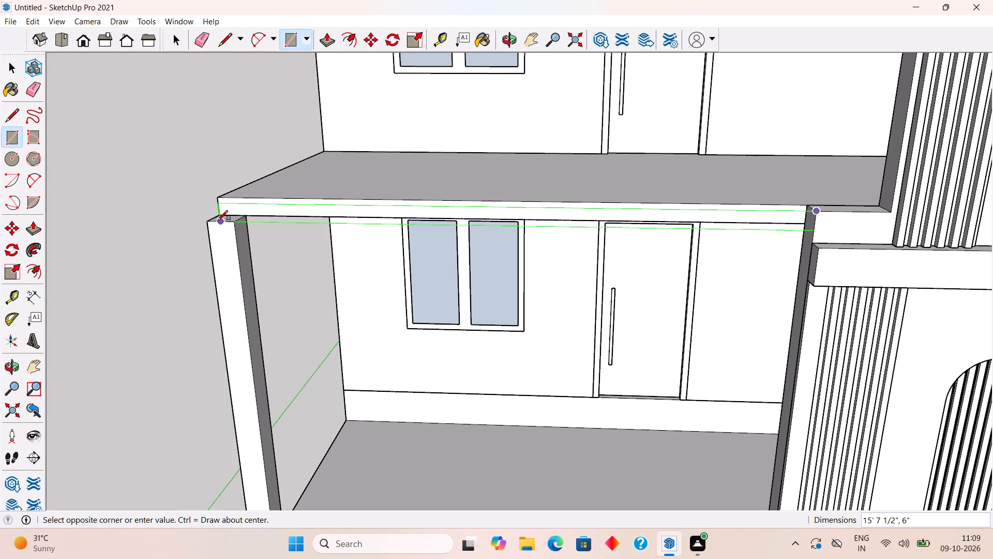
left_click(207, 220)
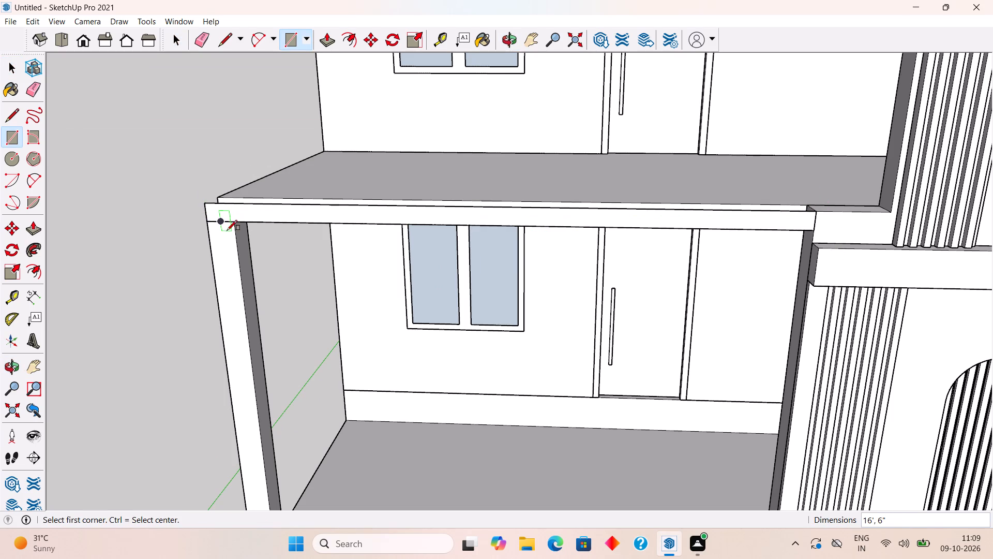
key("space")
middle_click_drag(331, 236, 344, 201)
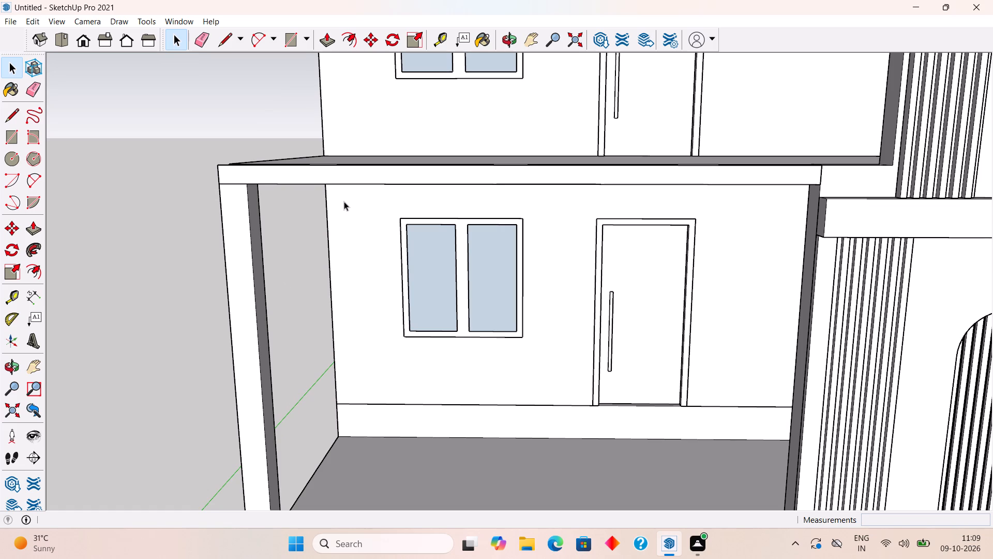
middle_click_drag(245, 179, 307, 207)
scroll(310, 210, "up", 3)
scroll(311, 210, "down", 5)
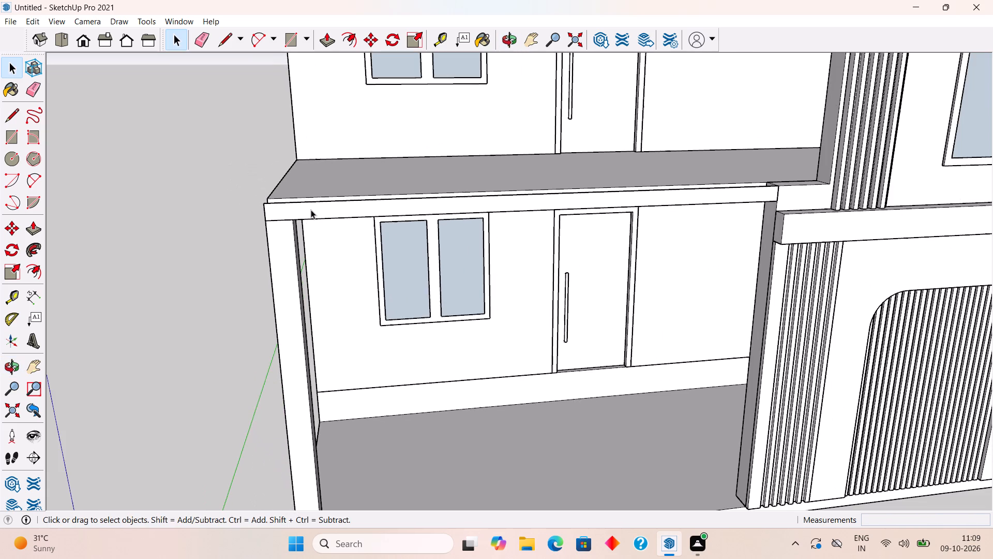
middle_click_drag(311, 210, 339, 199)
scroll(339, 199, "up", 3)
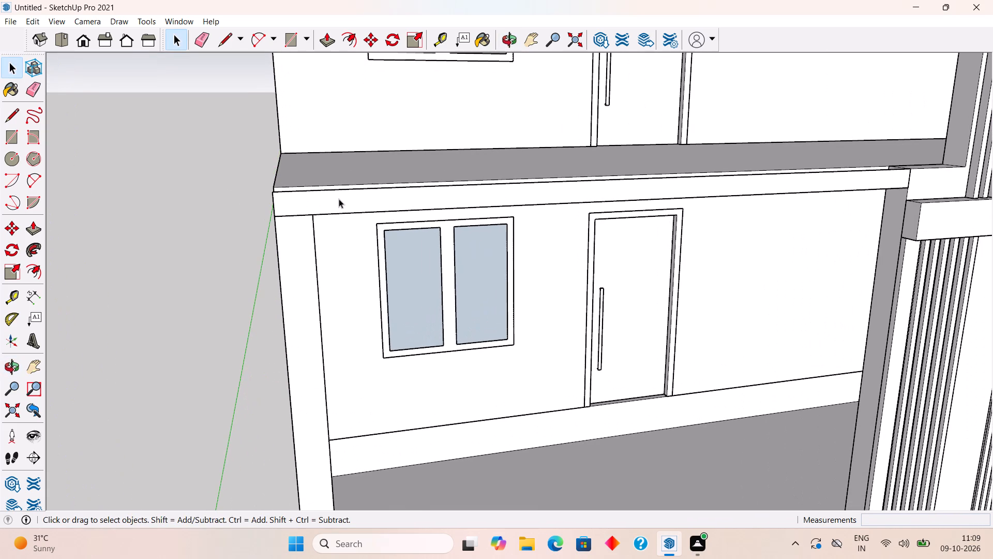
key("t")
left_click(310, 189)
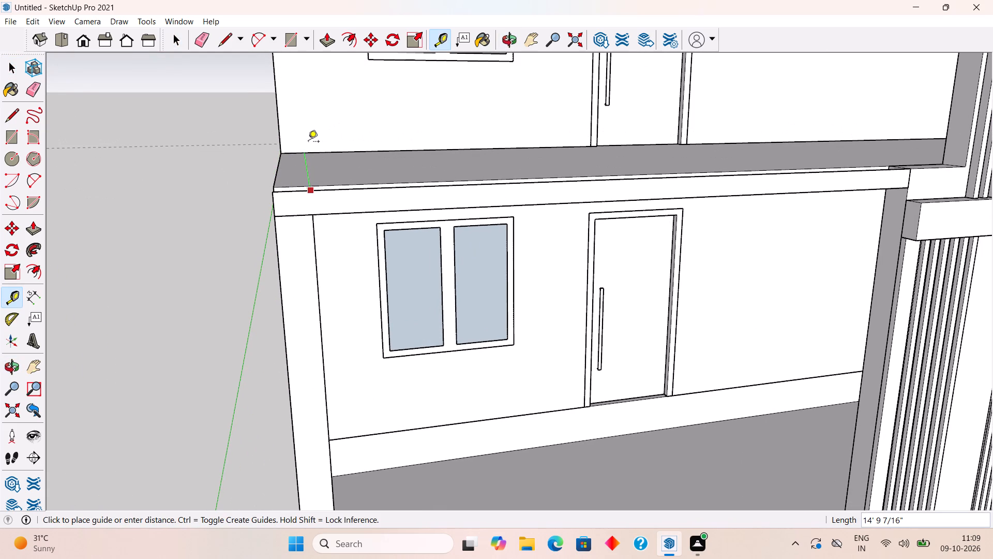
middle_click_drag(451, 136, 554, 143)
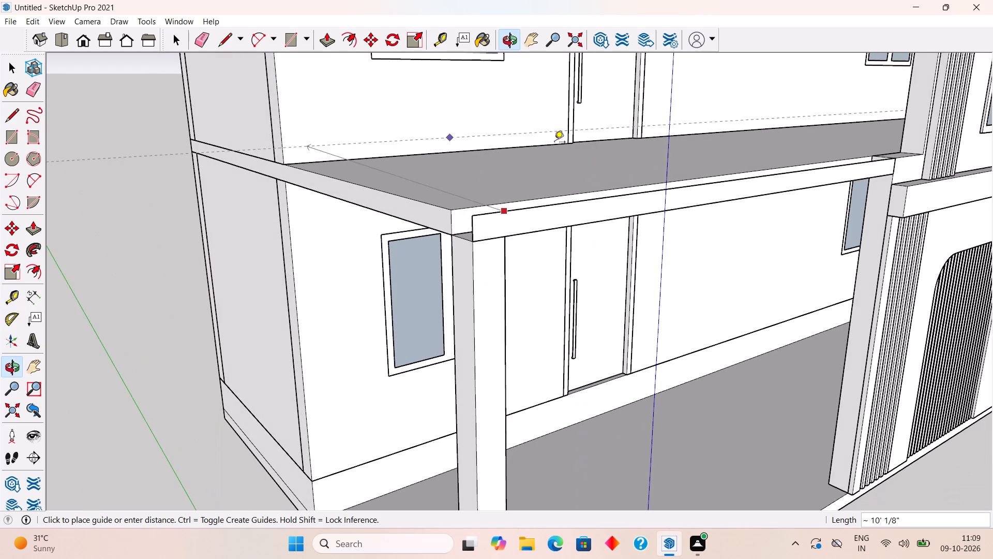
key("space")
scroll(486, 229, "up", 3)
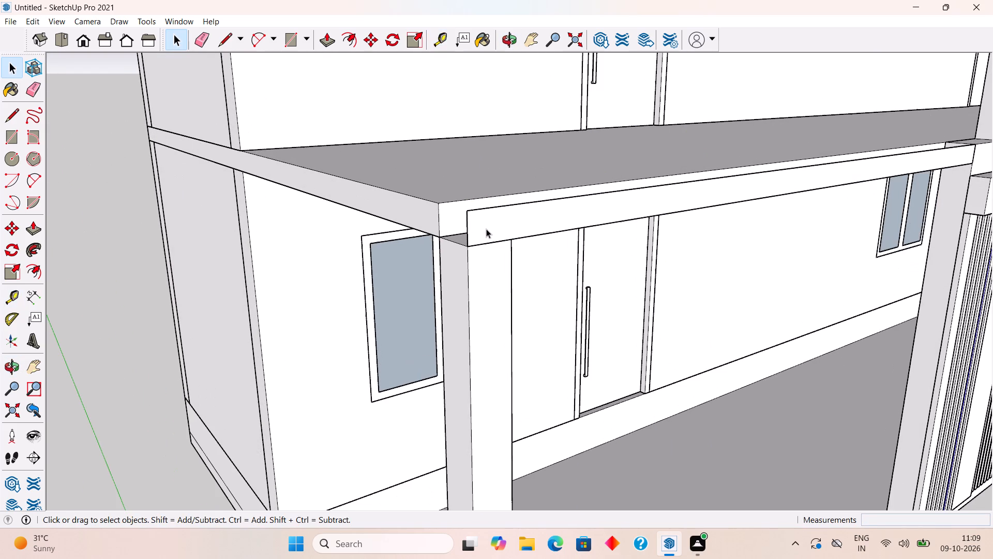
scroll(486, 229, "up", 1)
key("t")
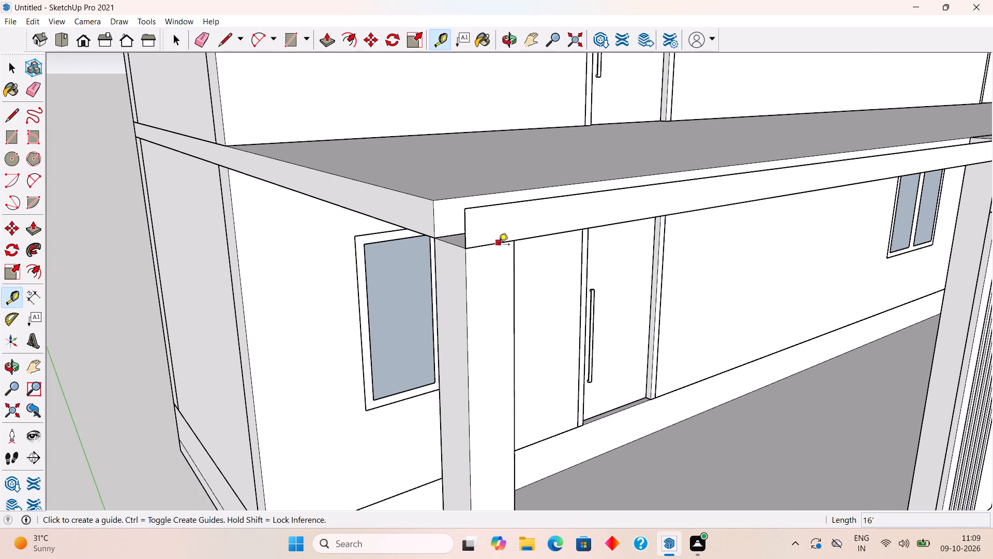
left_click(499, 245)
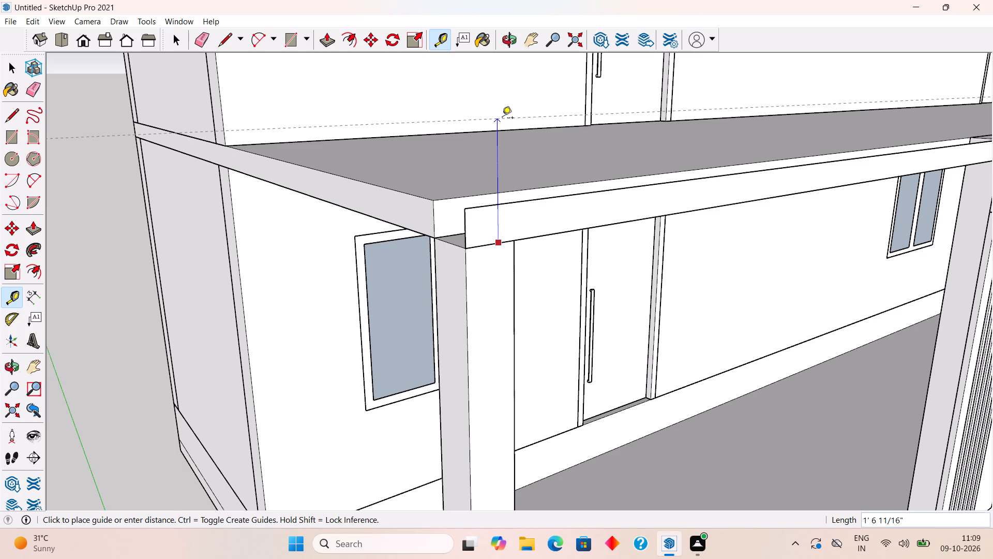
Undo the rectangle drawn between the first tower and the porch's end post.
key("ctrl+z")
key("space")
Draw a 16' by 6" rectangle over the first-floor balcony slab's front edge, from its outer end to the first tower.
scroll(502, 119, "down", 4)
middle_click_drag(627, 250, 617, 250)
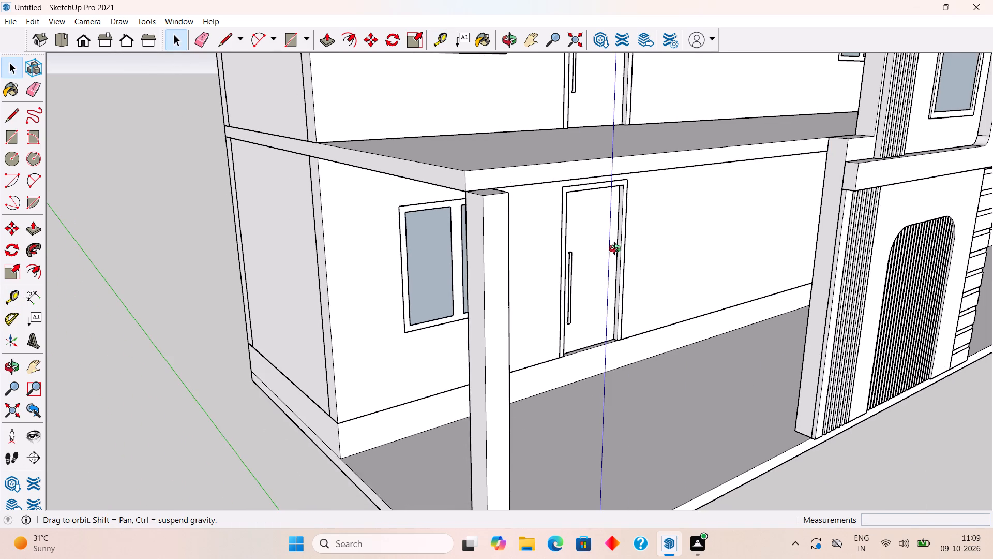
middle_click_drag(617, 250, 529, 256)
scroll(529, 256, "up", 2)
scroll(529, 256, "down", 3)
key("r")
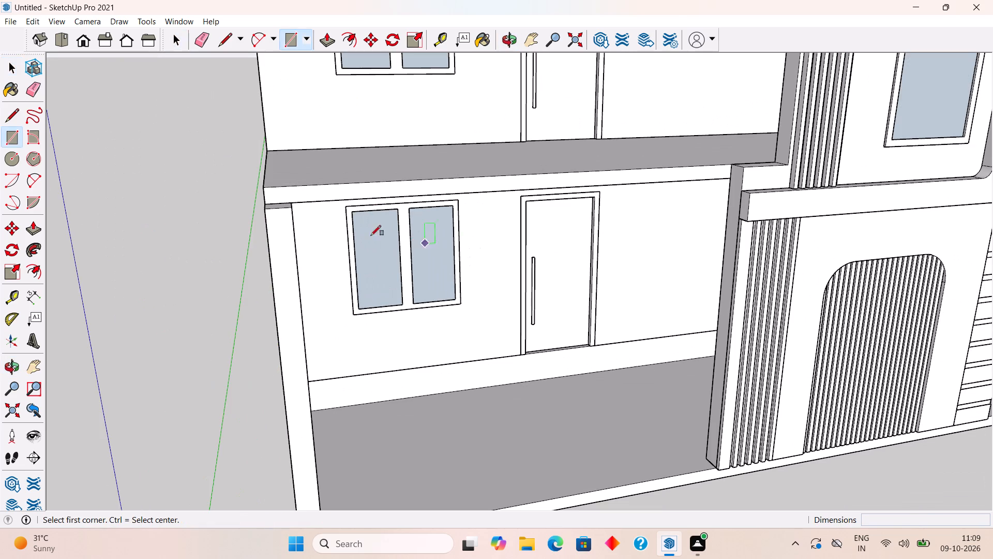
left_click(266, 186)
scroll(753, 224, "up", 4)
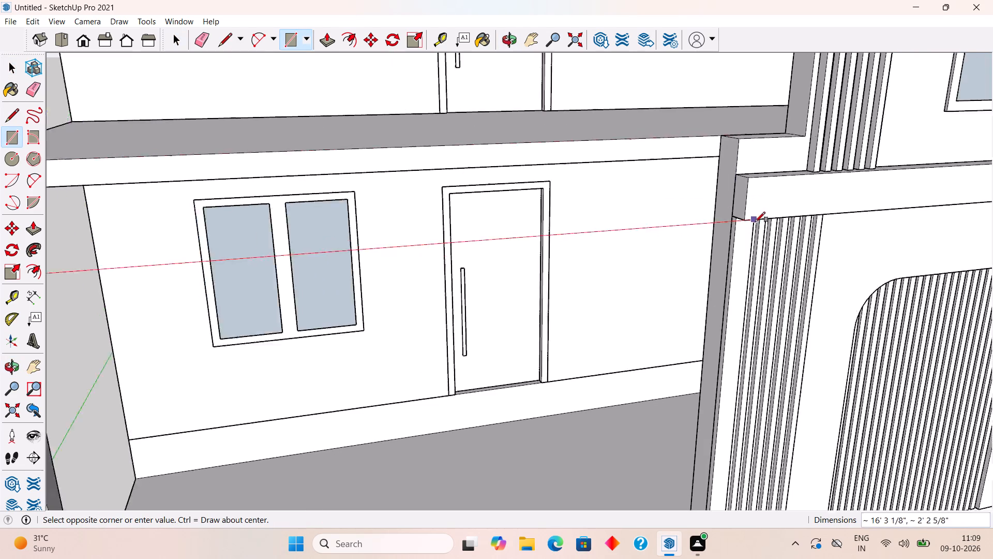
scroll(755, 222, "up", 1)
scroll(729, 165, "up", 5)
left_click(706, 136)
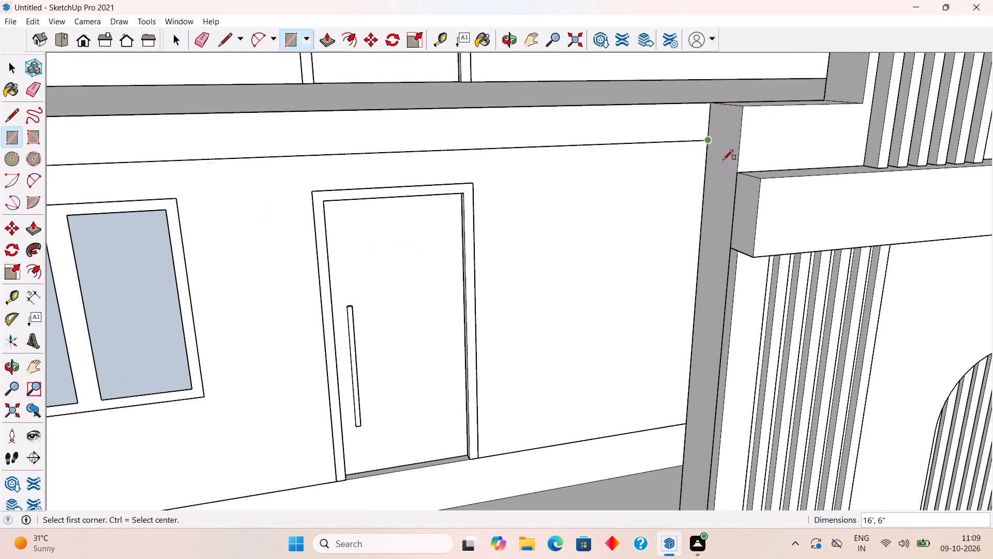
key("space")
scroll(740, 178, "down", 5)
scroll(628, 204, "down", 3)
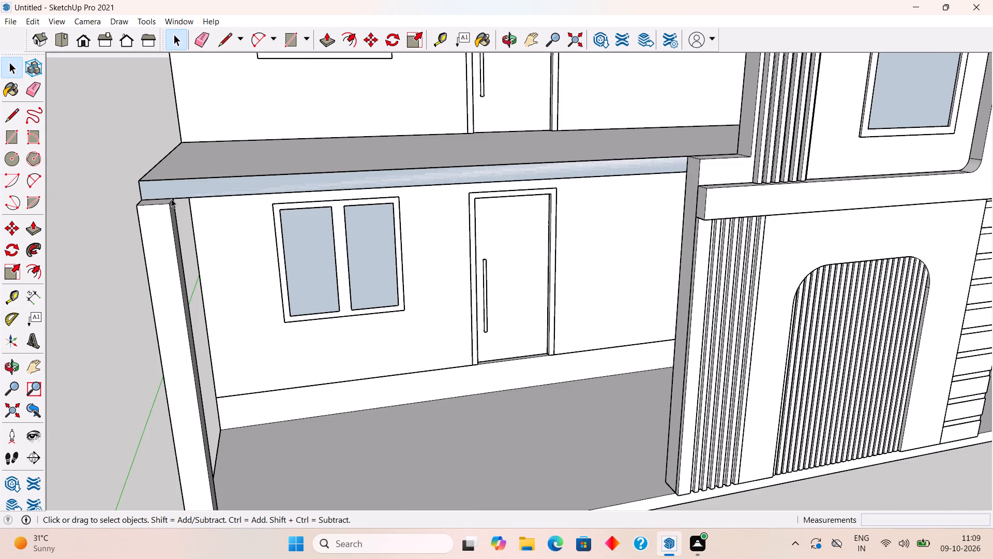
scroll(104, 197, "up", 3)
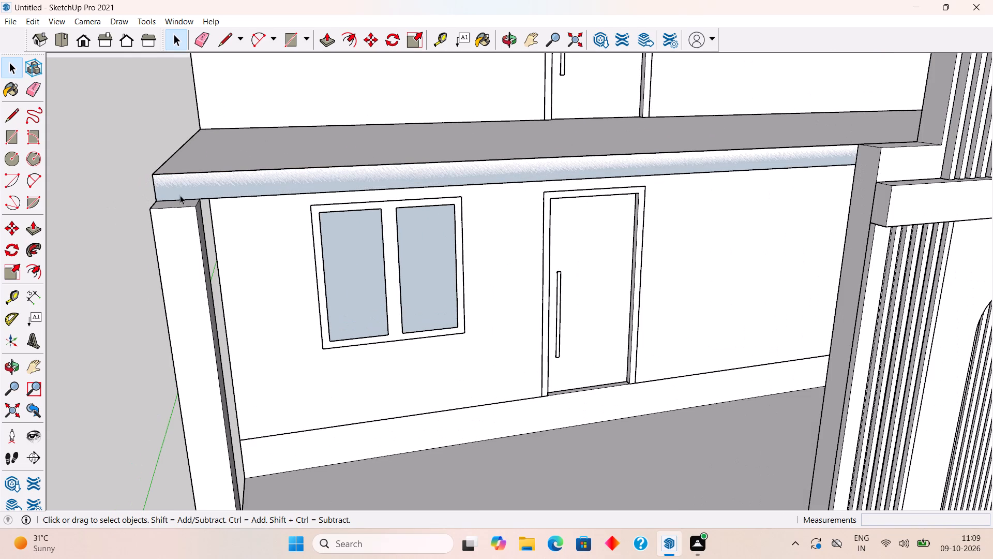